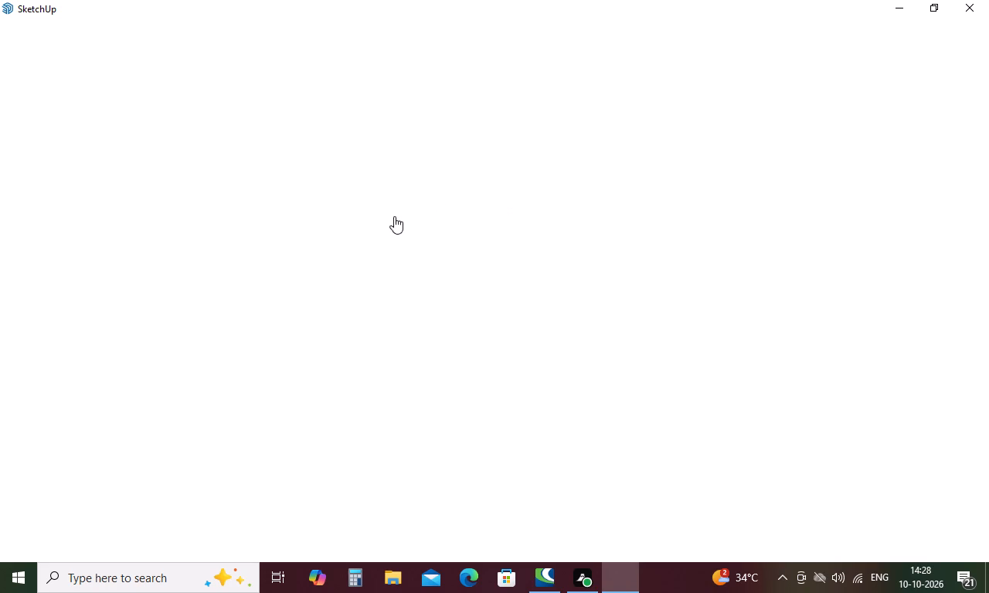
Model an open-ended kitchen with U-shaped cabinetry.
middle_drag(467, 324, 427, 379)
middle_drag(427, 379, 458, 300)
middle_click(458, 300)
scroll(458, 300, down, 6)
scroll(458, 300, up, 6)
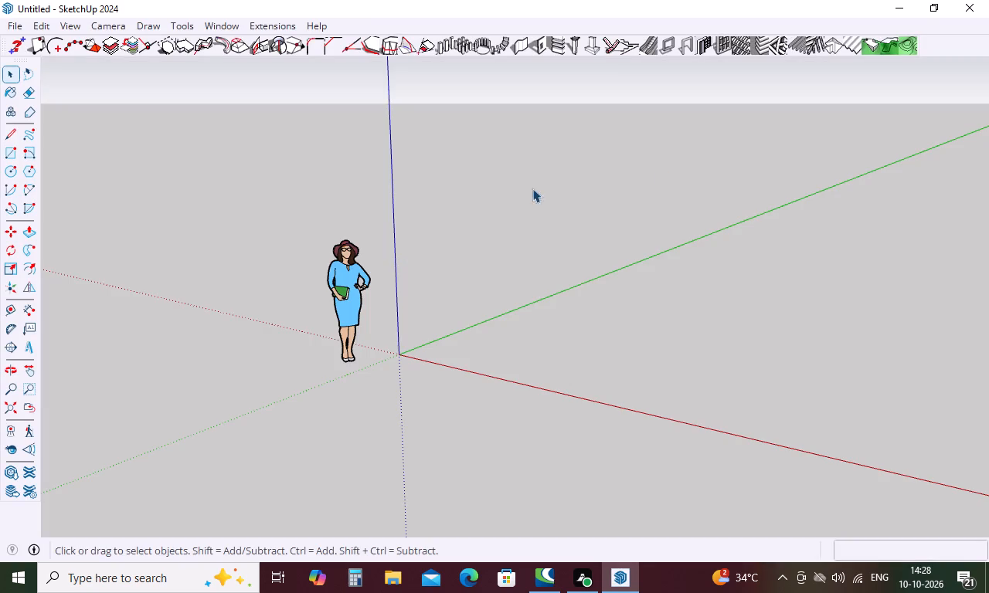
Delete the default human scale figure beside the origin.
scroll(372, 257, down, 4)
middle_drag(362, 266, 591, 244)
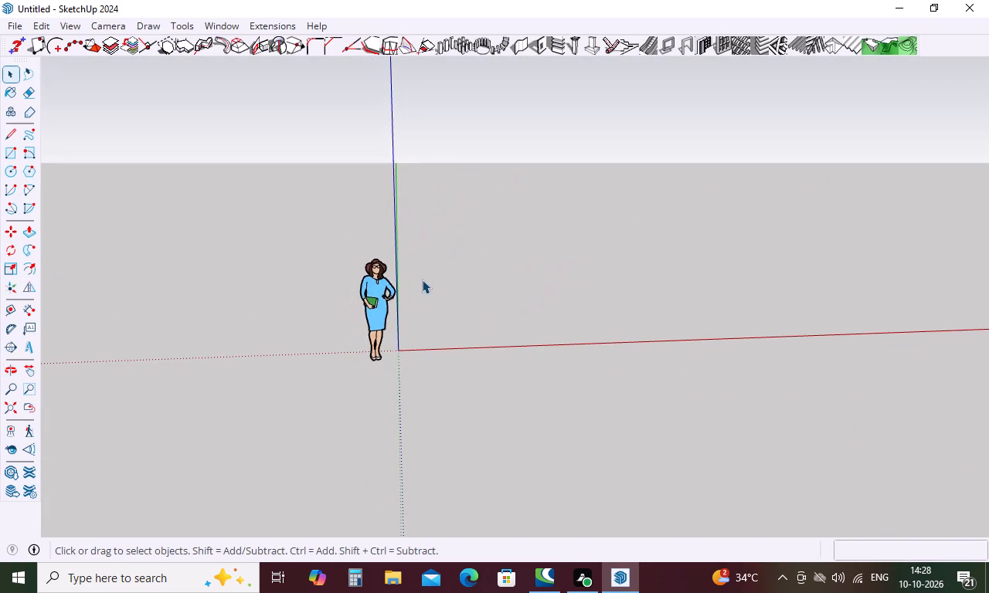
scroll(416, 281, up, 7)
click(338, 329)
key(Delete)
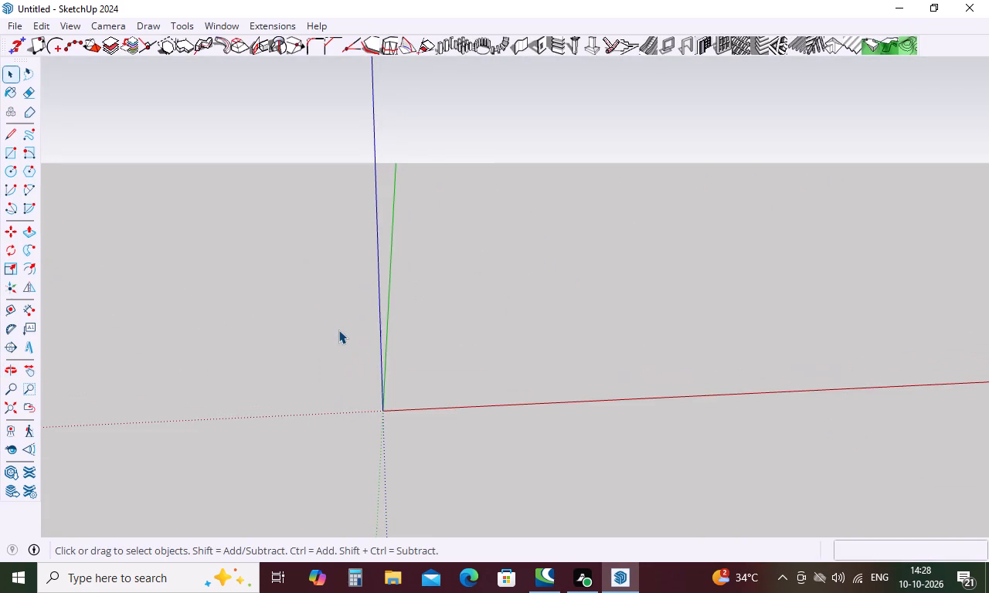
Import the AutoCAD drawing KITCHEN NEW PLAN (1) from the Downloads folder and dismiss the import summary.
click(13, 19)
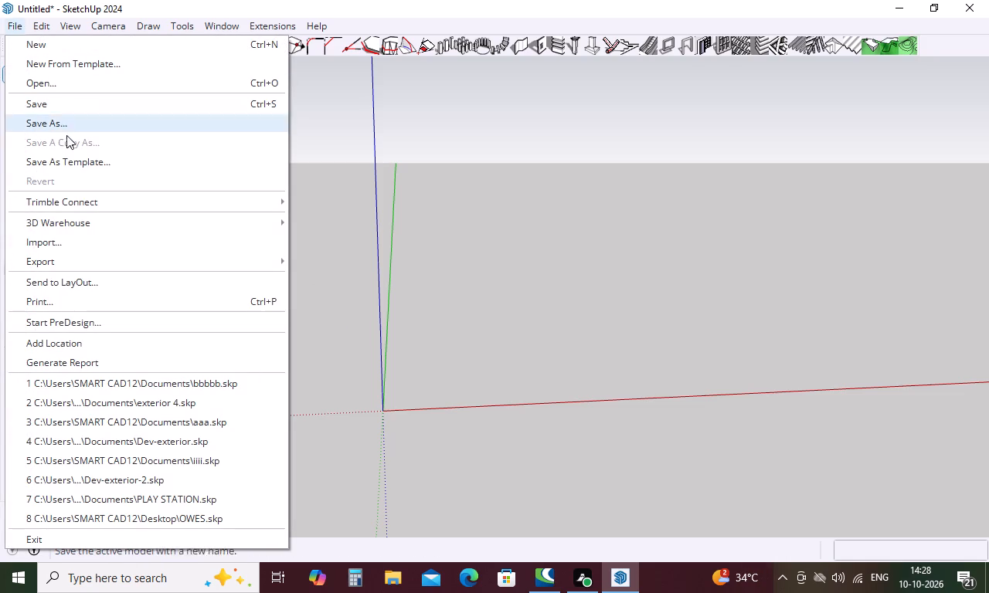
click(97, 248)
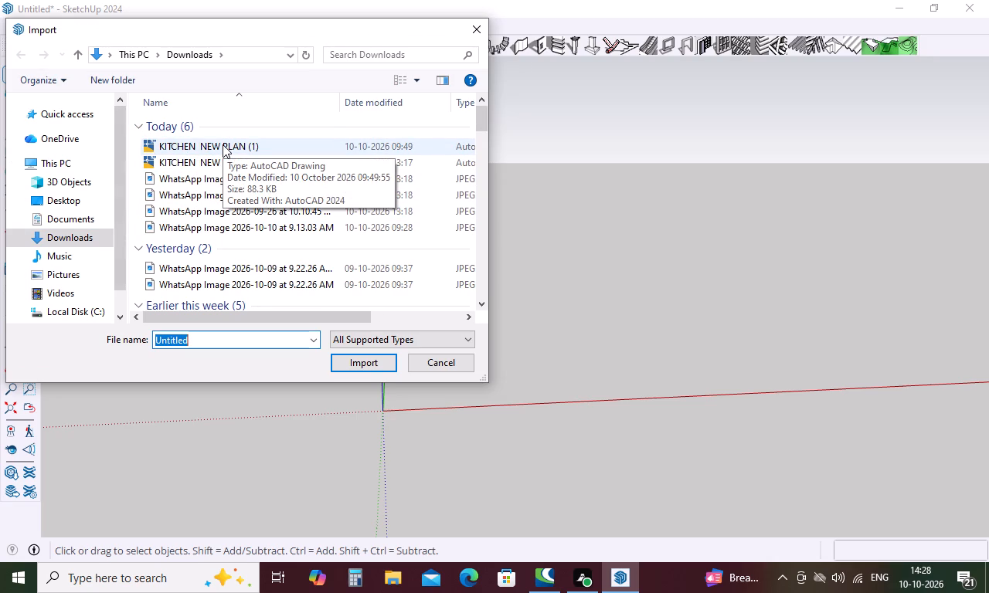
click(223, 144)
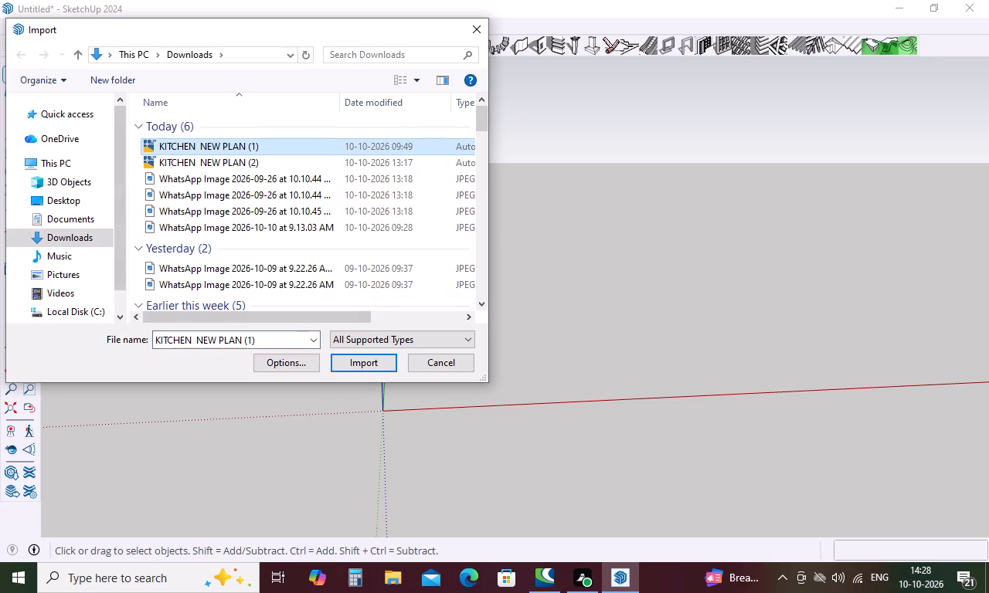
click(359, 364)
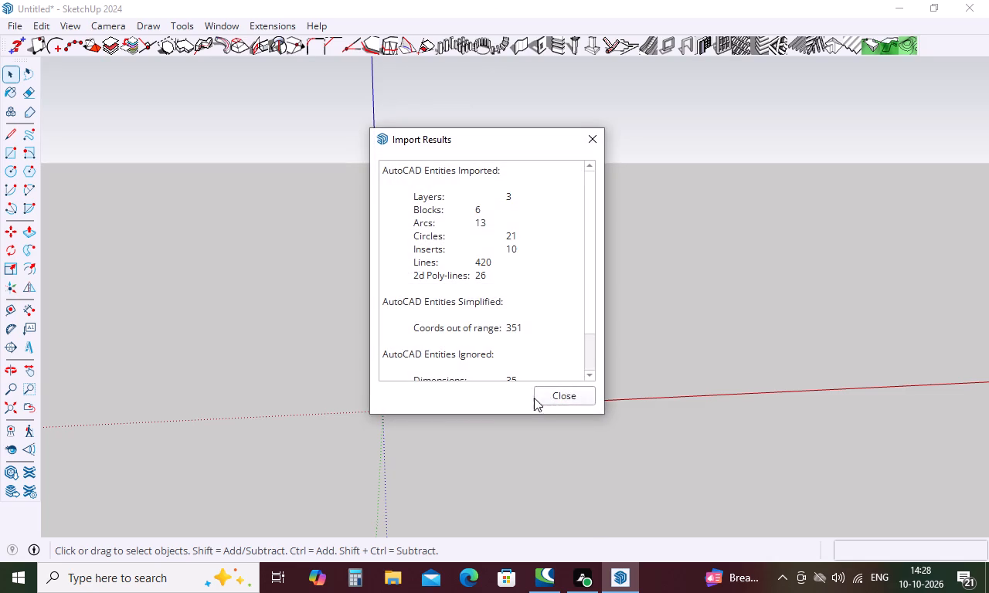
click(554, 395)
Import the 10.10.45 AM WhatsApp image as an image and place it about 18 ft wide behind the first kitchen plan.
scroll(481, 290, down, 5)
middle_drag(479, 280, 471, 503)
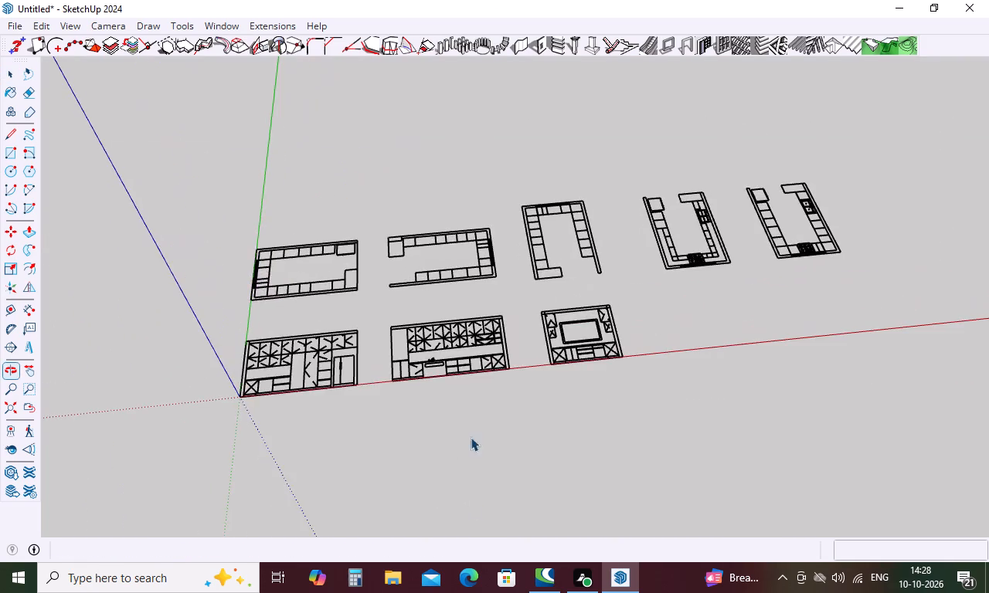
scroll(461, 355, down, 5)
click(391, 466)
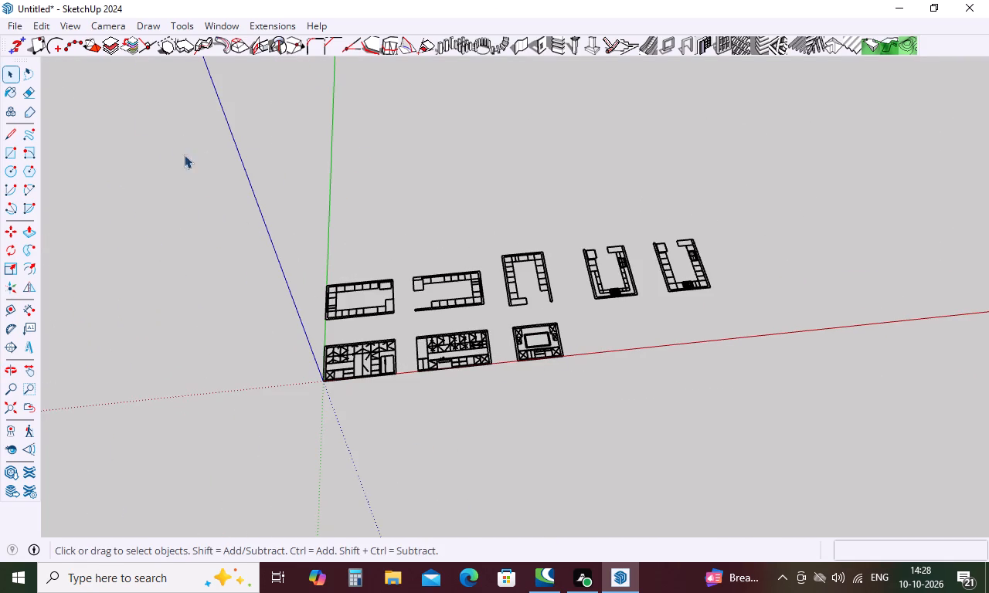
click(18, 22)
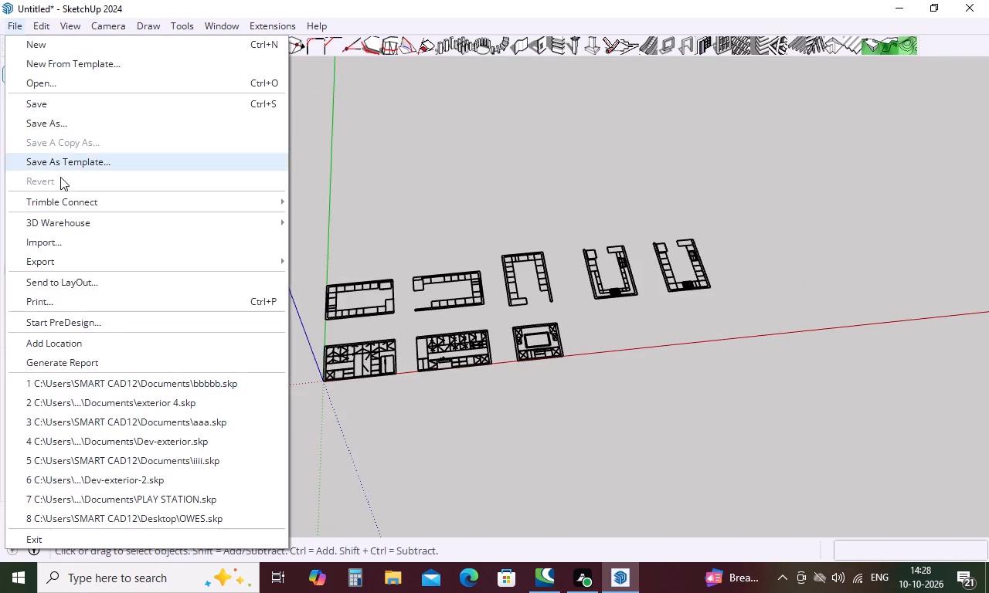
click(83, 236)
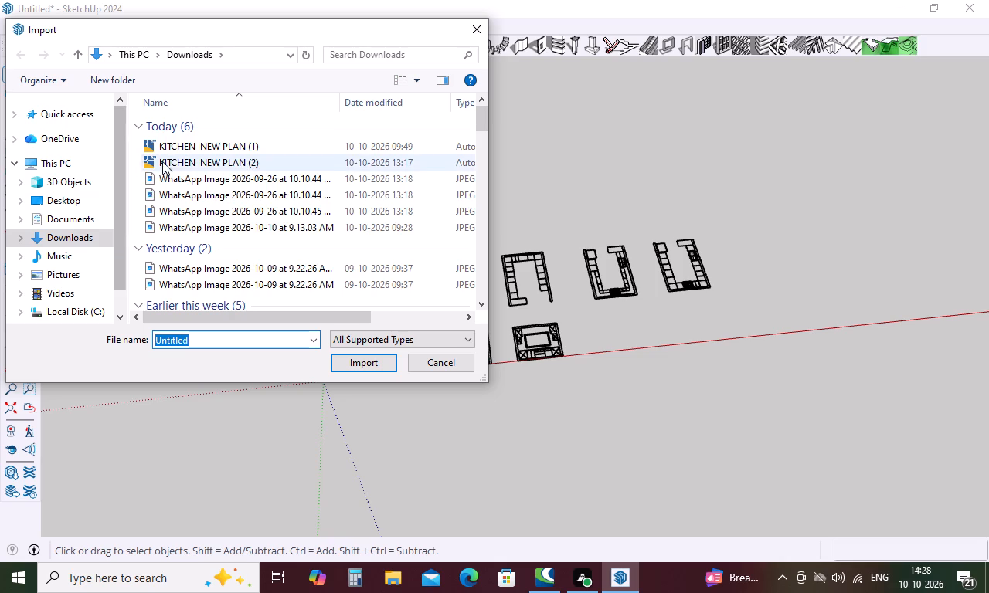
click(211, 215)
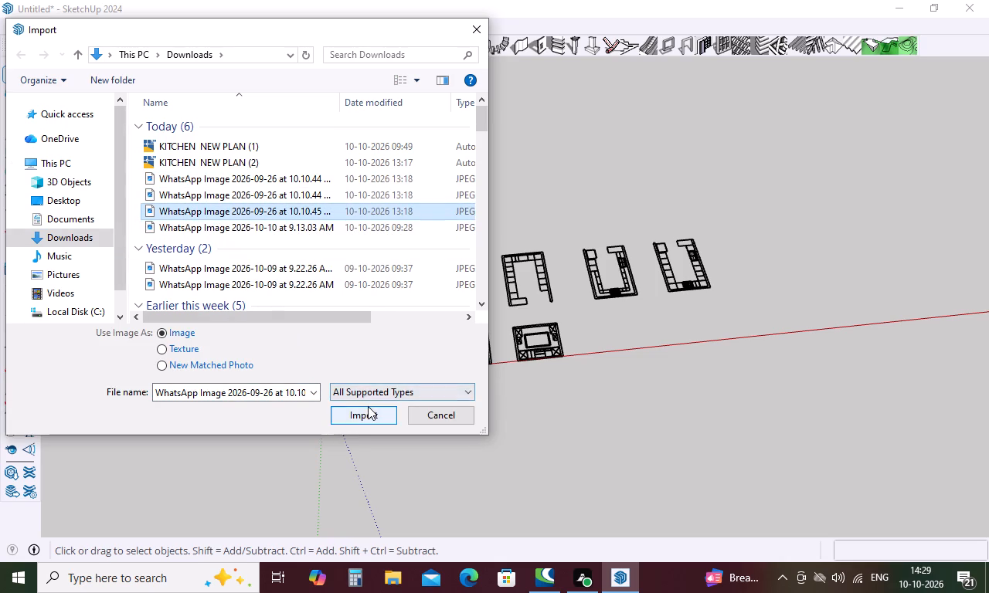
click(369, 411)
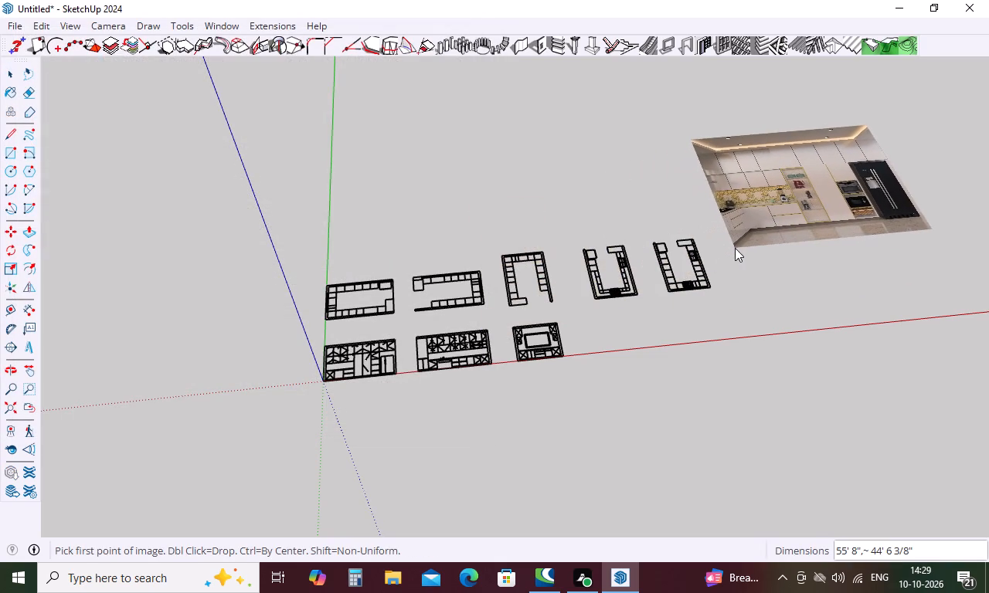
click(330, 276)
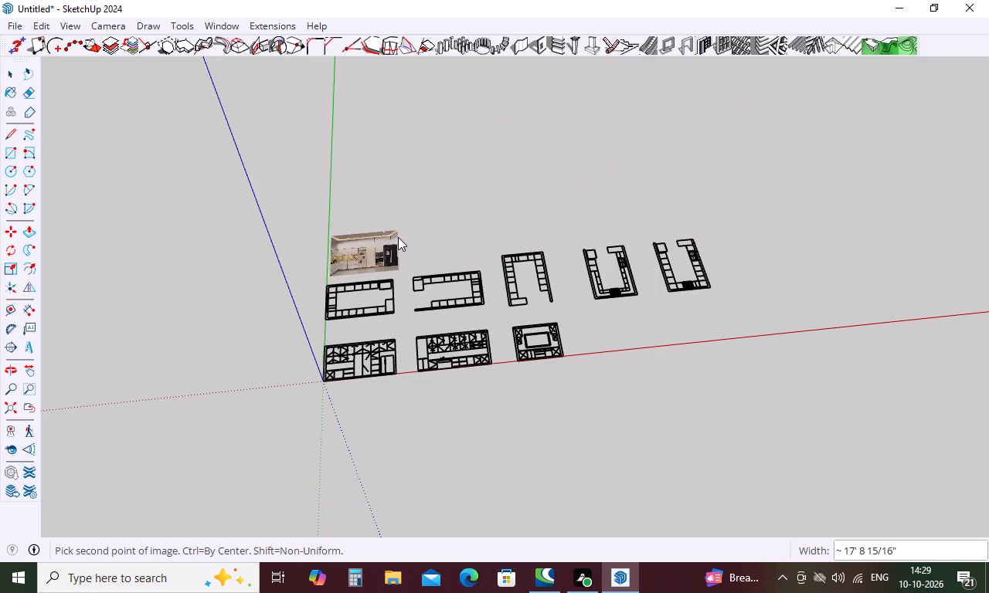
click(401, 235)
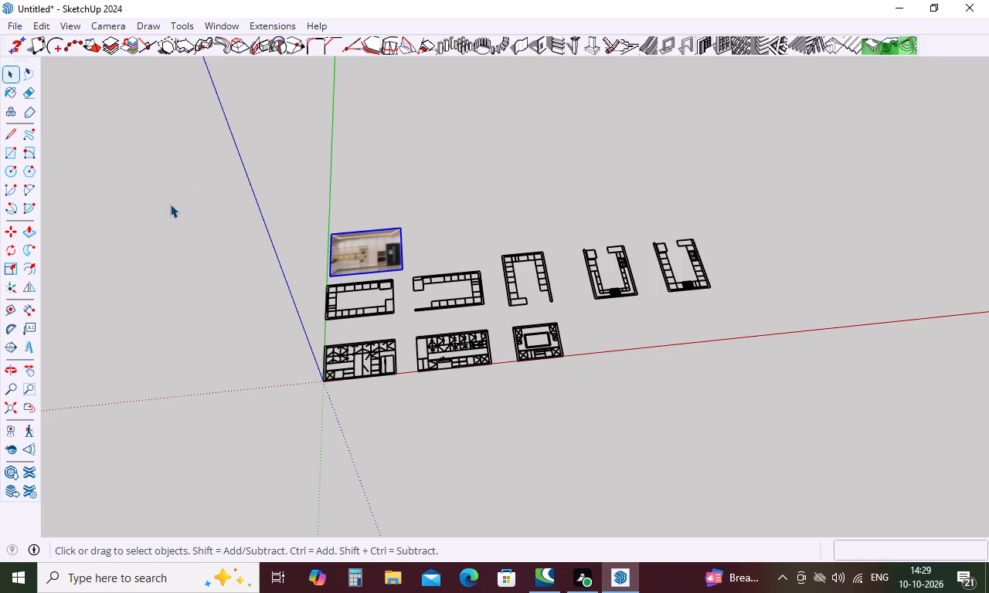
Import the second of the two 10.10.44 WhatsApp images and place it behind the second kitchen plan, beside the first image.
click(12, 26)
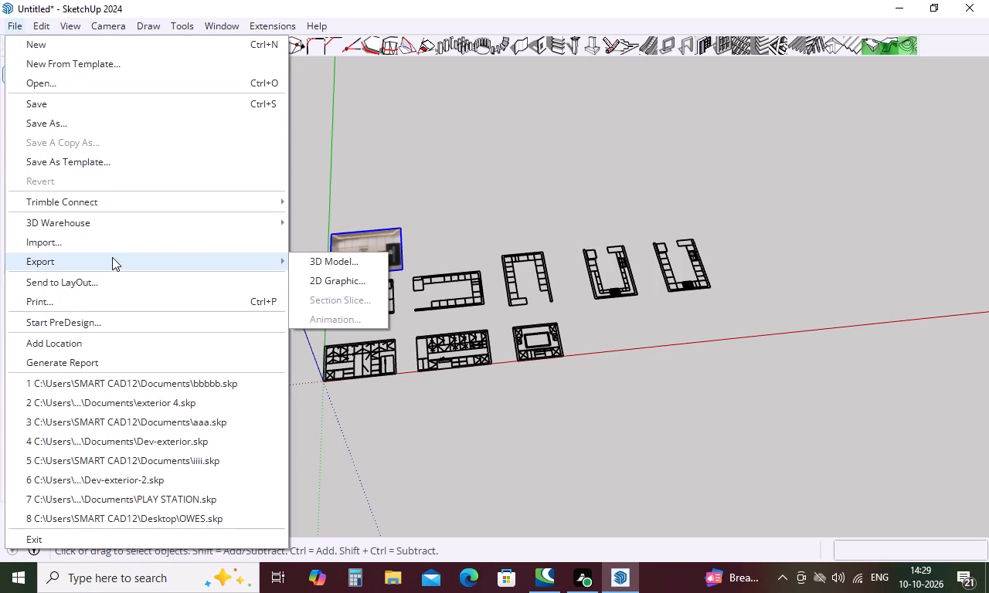
click(110, 246)
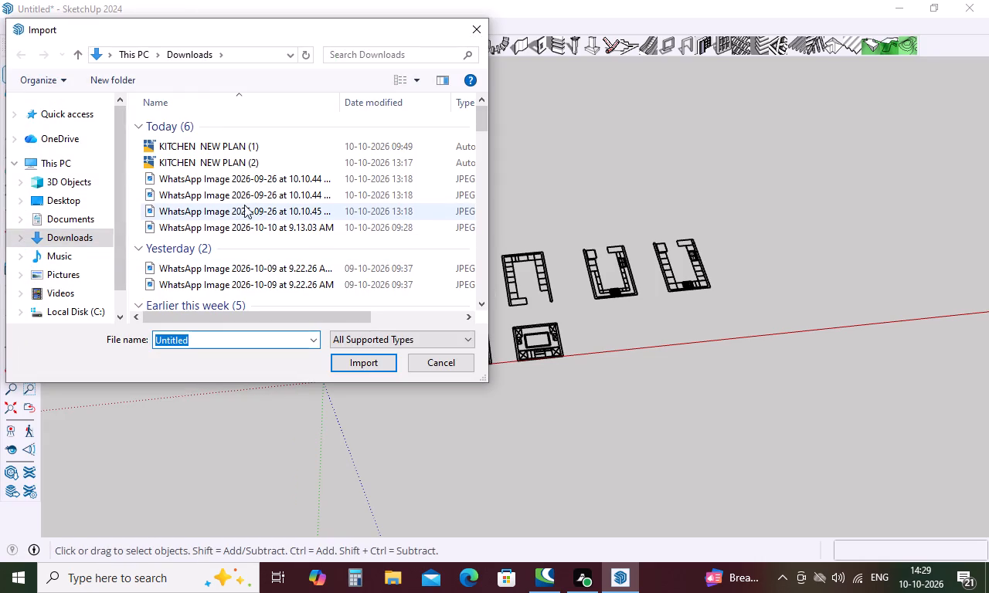
click(254, 192)
click(352, 417)
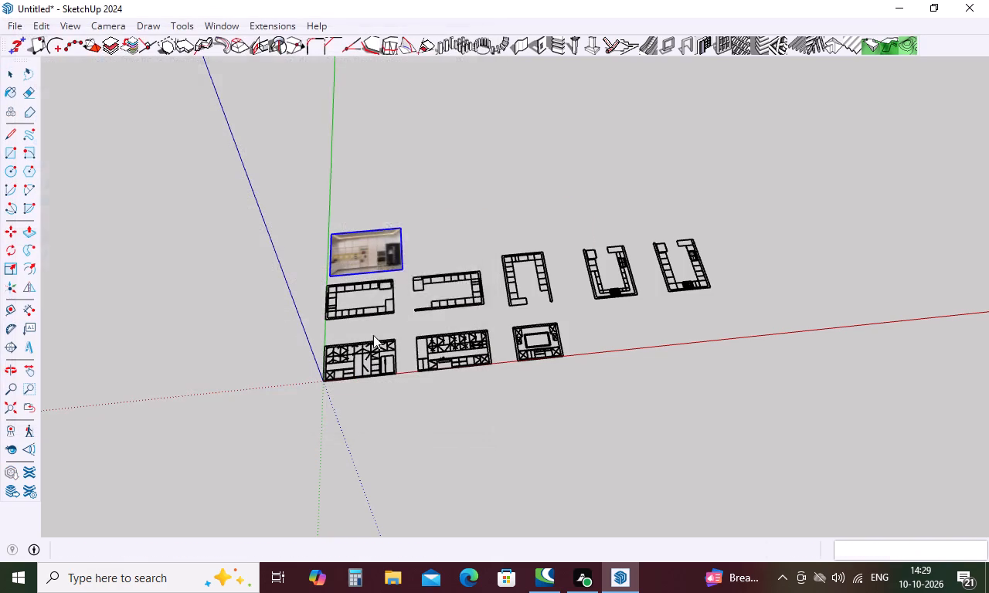
click(413, 269)
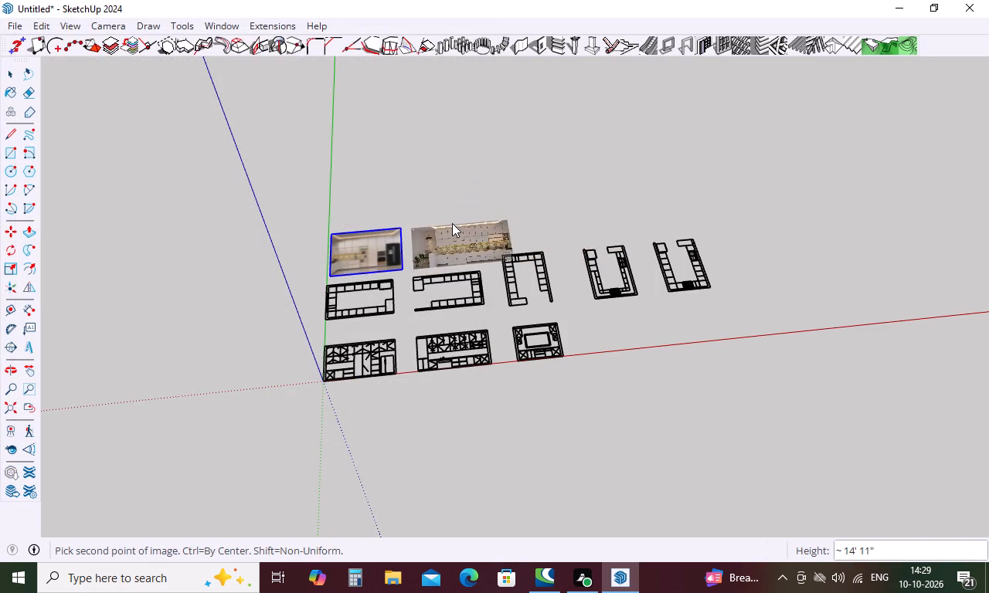
click(412, 225)
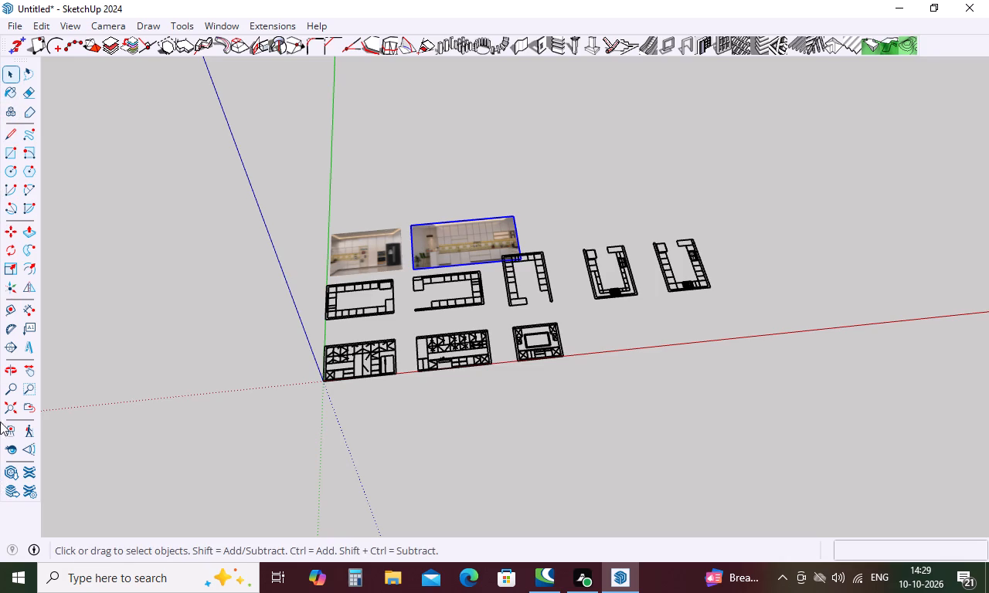
Import the first of the two 10.10.44 WhatsApp images and place it about 16 ft wide behind the third kitchen plan.
click(12, 23)
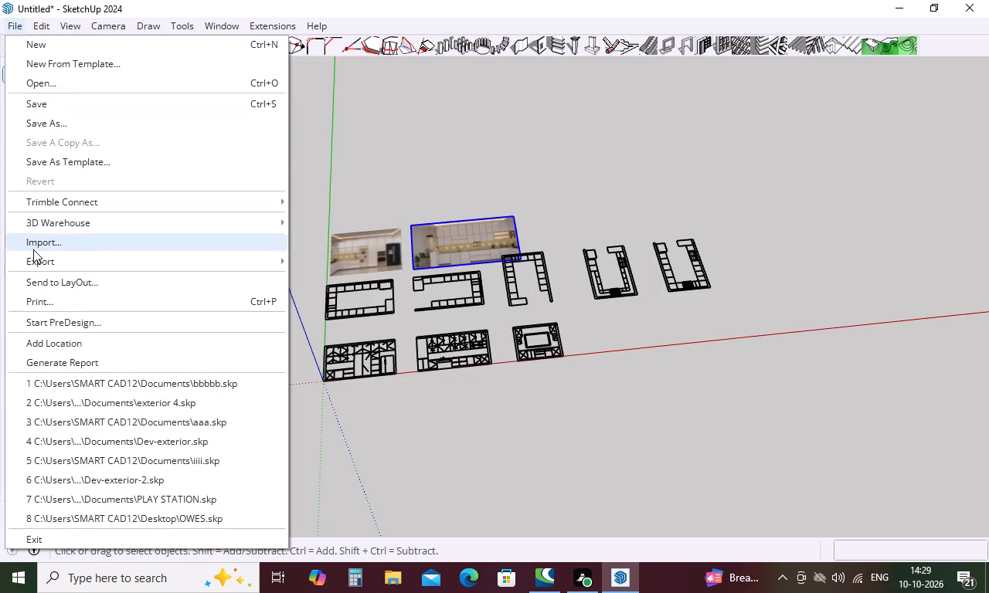
click(55, 245)
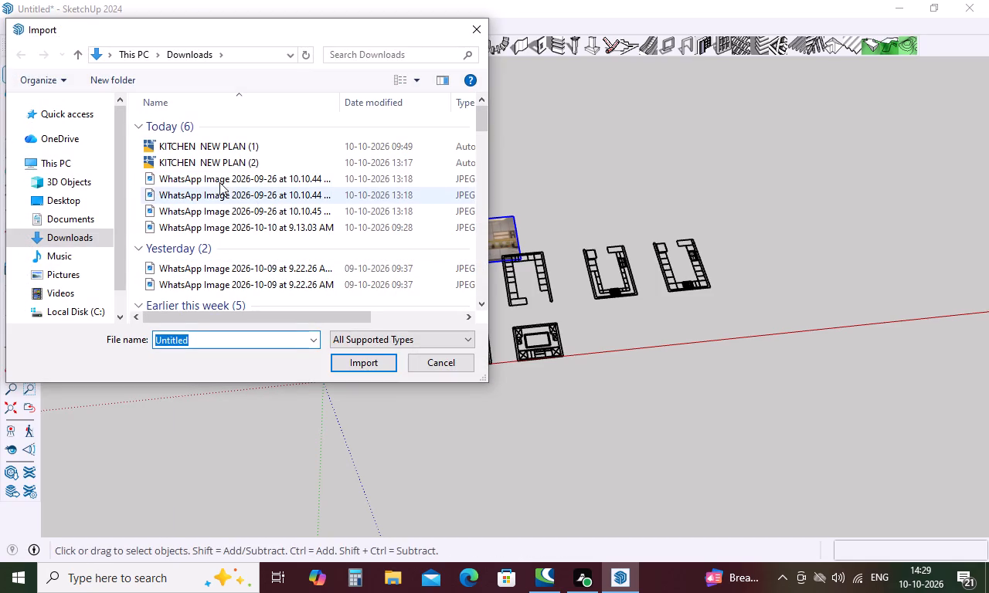
click(246, 175)
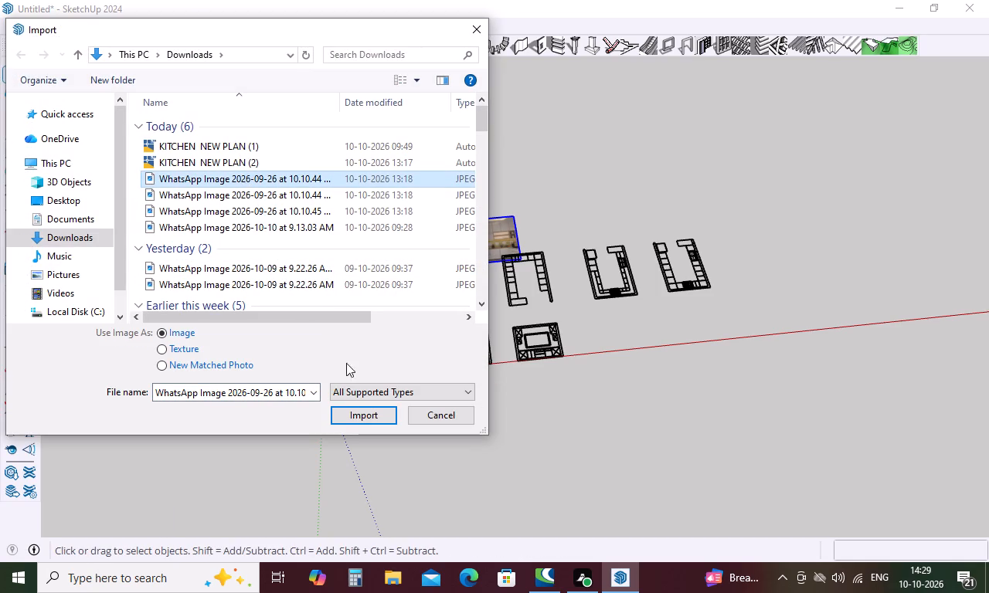
click(354, 411)
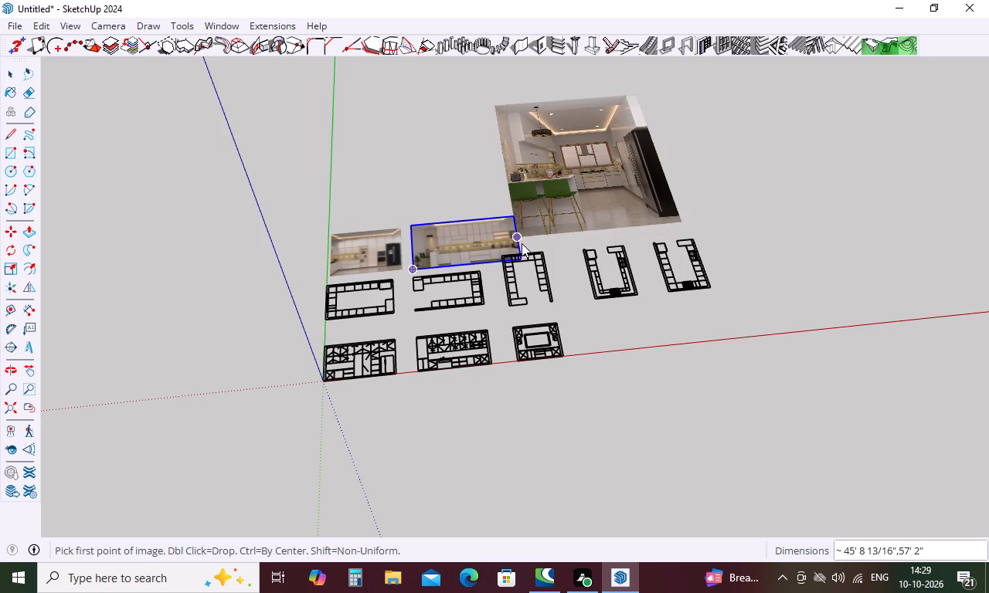
click(536, 240)
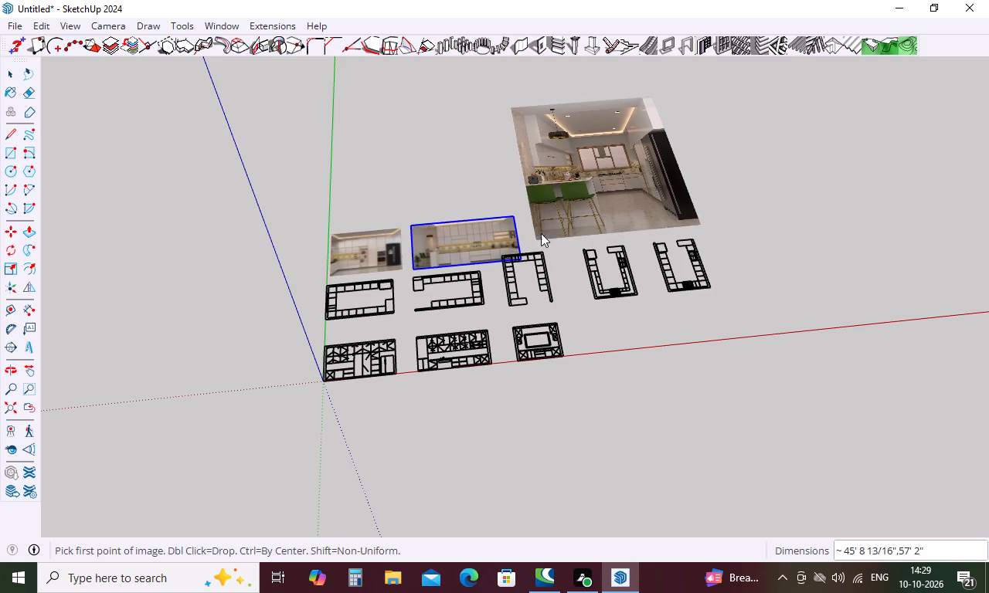
click(586, 201)
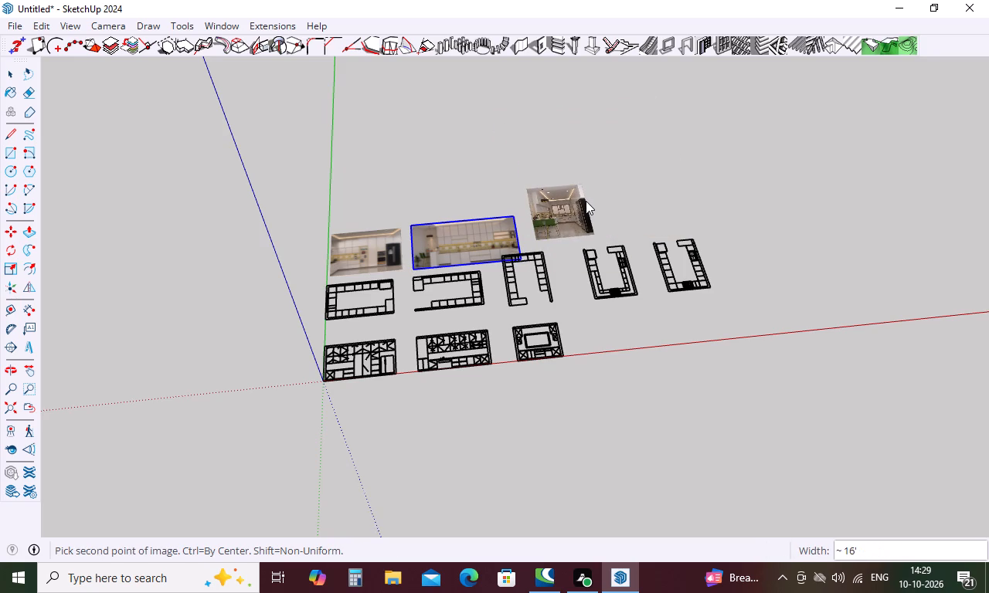
Examine the layout of the imported kitchen plans, elevations and three reference images from several angles.
middle_drag(581, 225, 579, 361)
scroll(593, 227, up, 9)
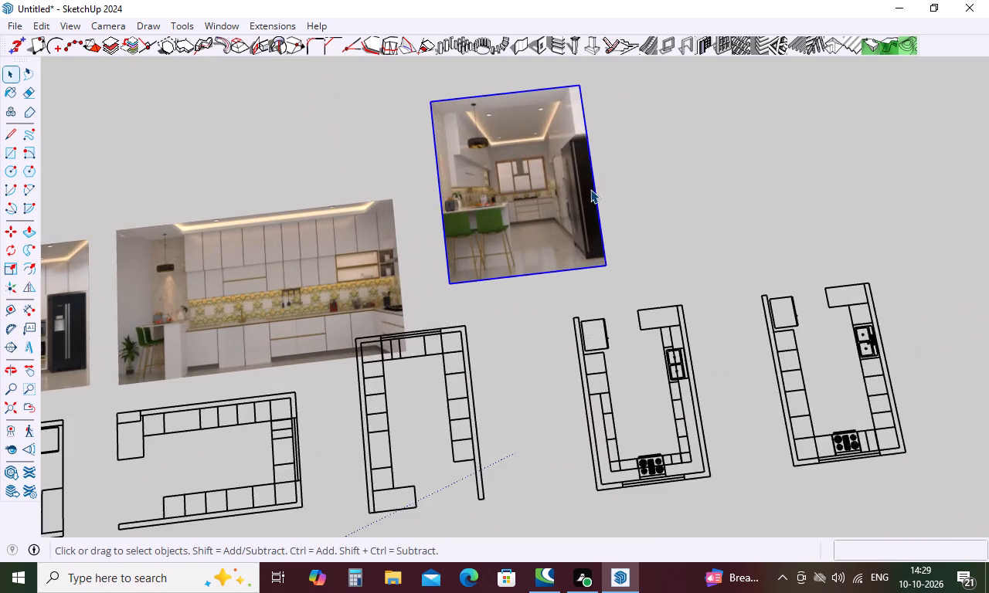
middle_drag(590, 190, 580, 298)
scroll(580, 298, up, 1)
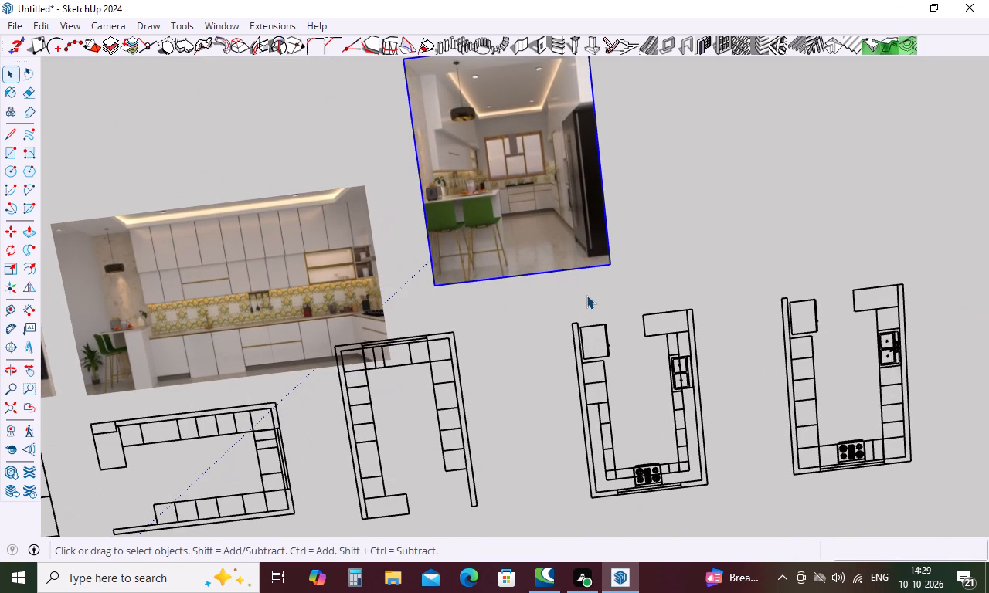
scroll(593, 278, down, 10)
middle_drag(587, 279, 586, 265)
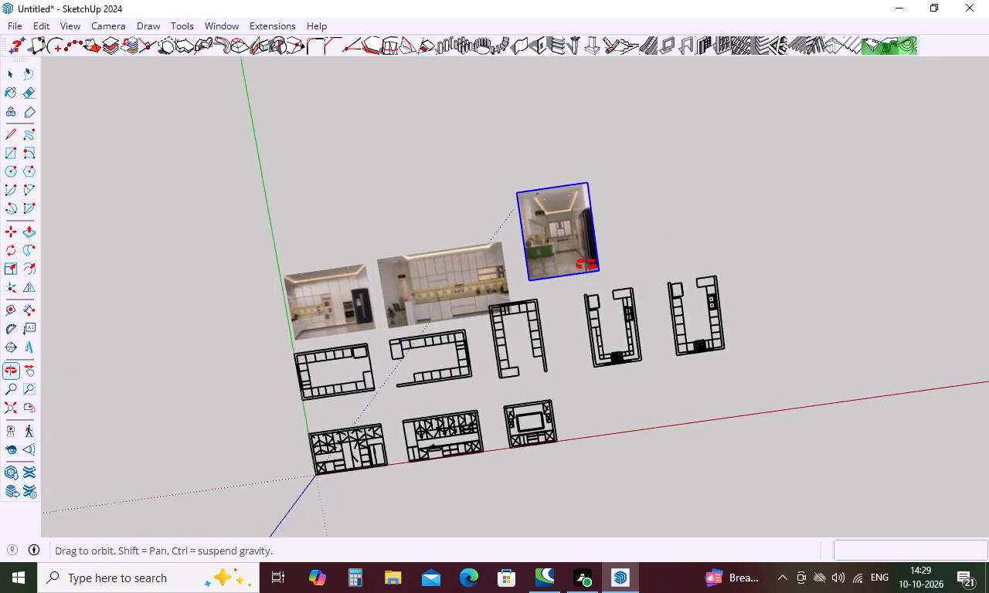
middle_drag(586, 265, 641, 412)
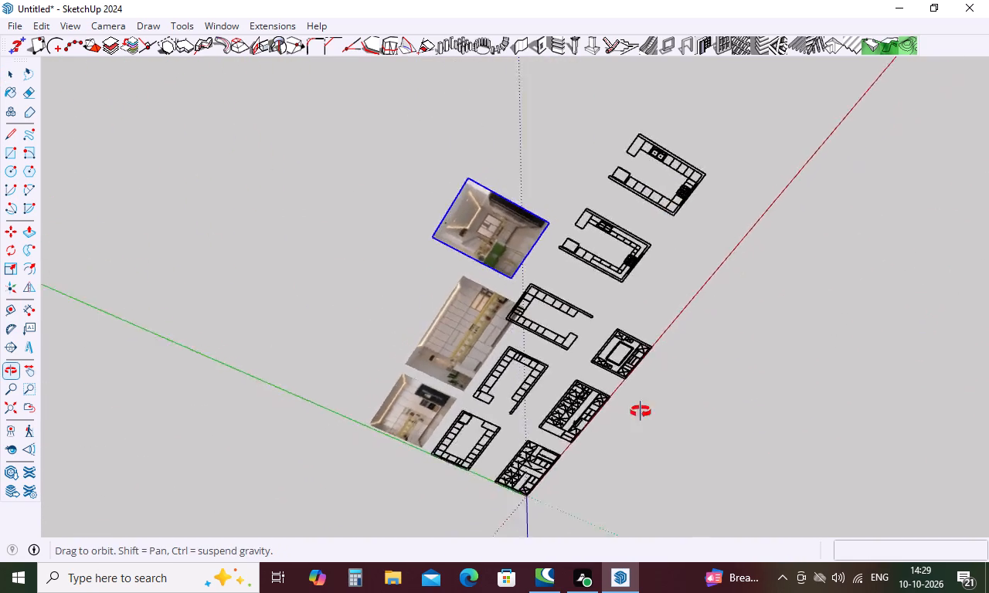
middle_drag(641, 412, 839, 413)
scroll(702, 494, down, 3)
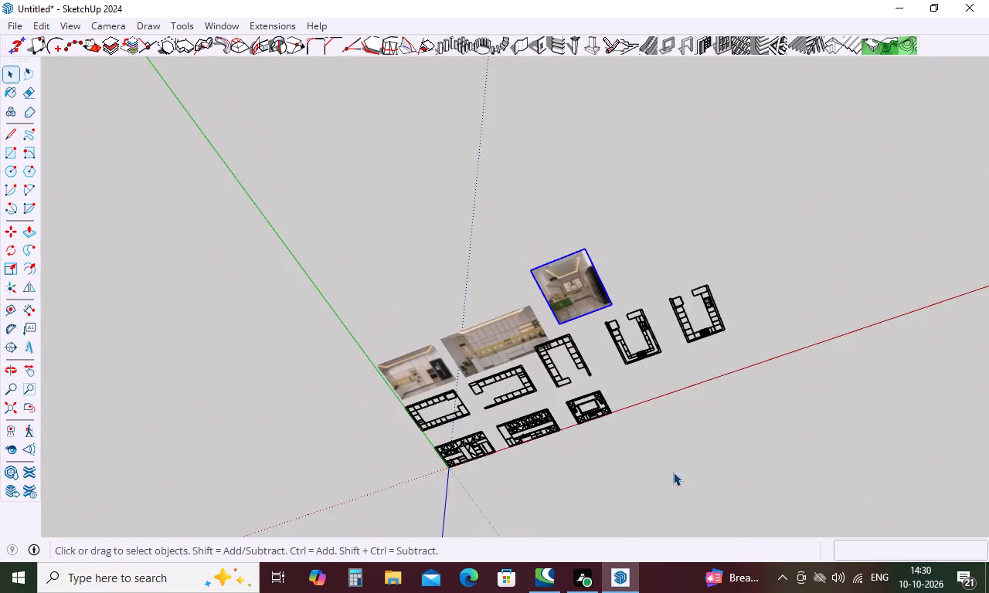
middle_drag(673, 472, 613, 79)
middle_drag(581, 356, 570, 286)
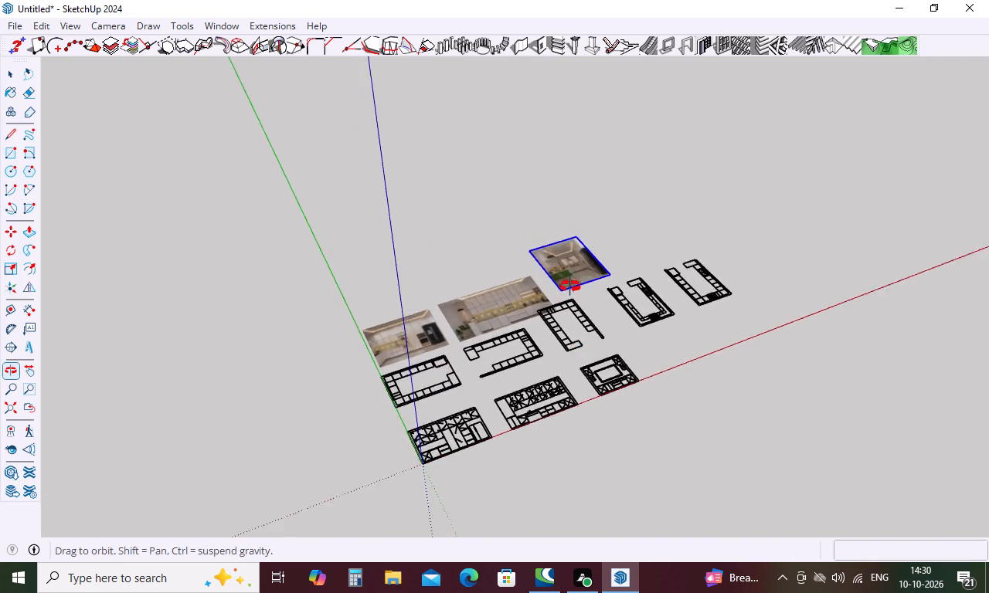
middle_drag(570, 286, 537, 216)
Rotate the third reference image 90° about the red axis so it stands upright behind the third kitchen plan.
middle_drag(529, 321, 440, 321)
scroll(429, 313, up, 9)
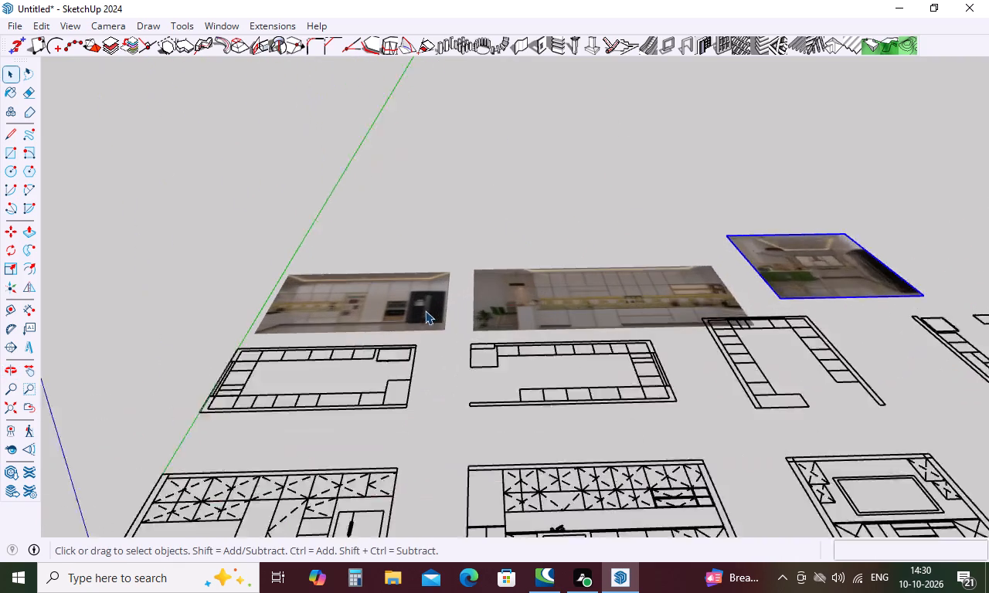
scroll(425, 310, up, 2)
key(q)
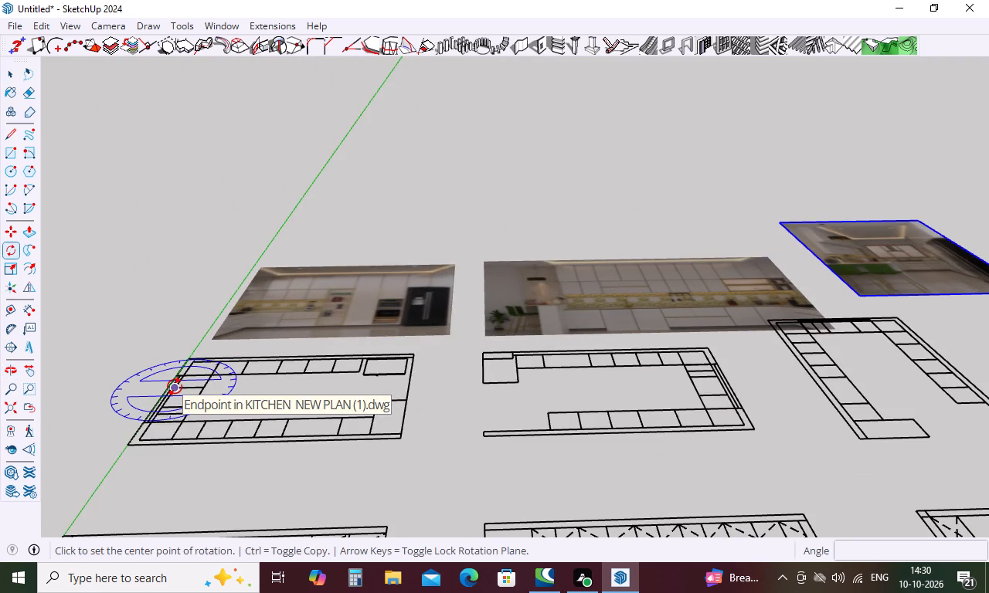
middle_drag(526, 335, 148, 313)
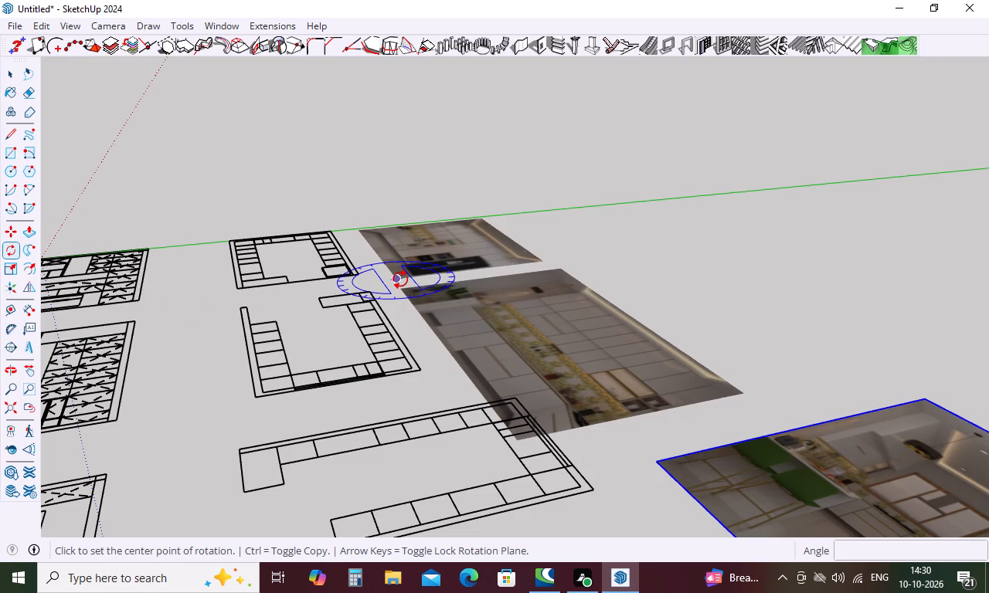
key(Down)
key(Right)
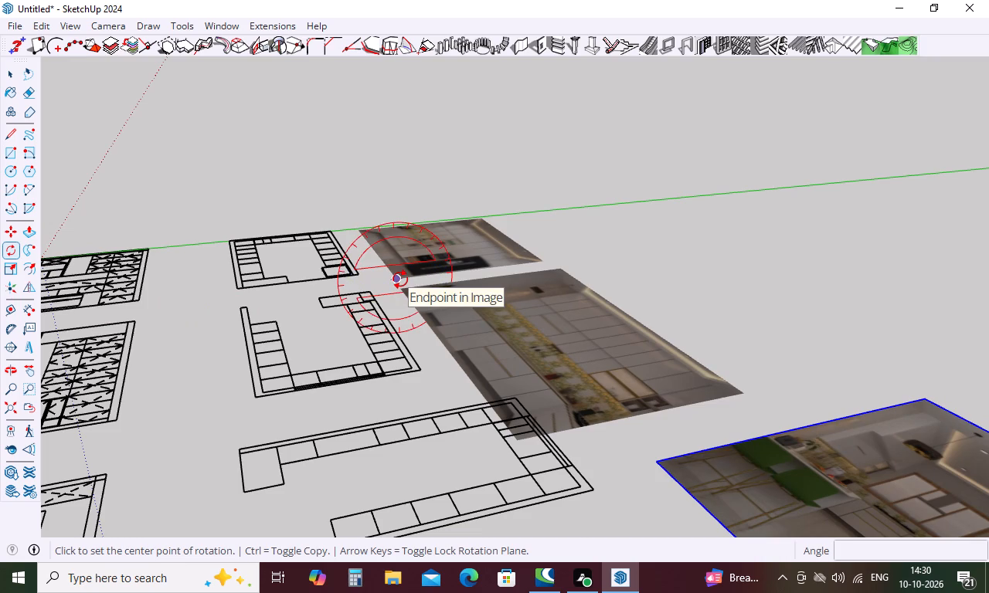
click(400, 280)
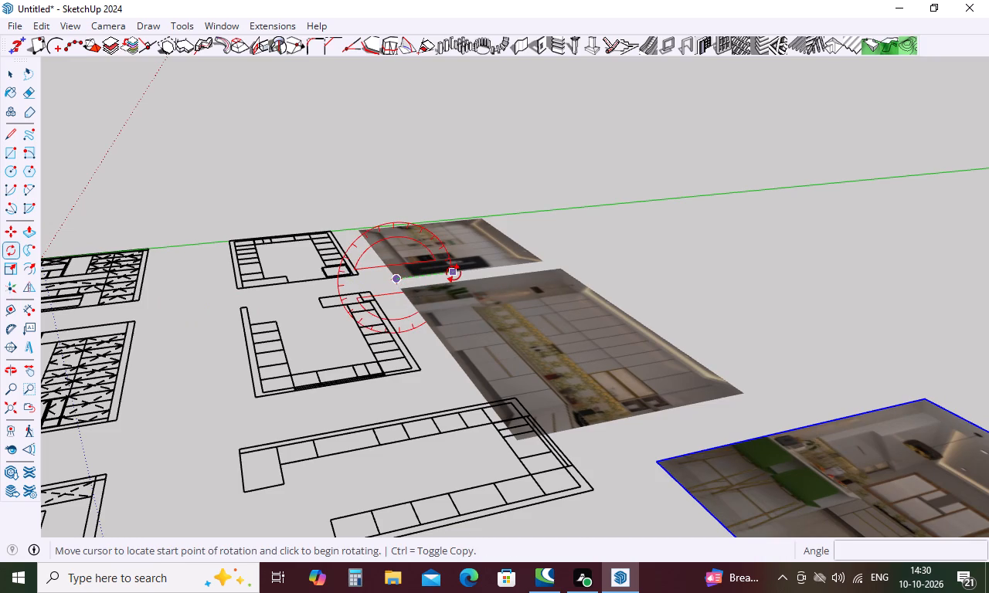
click(454, 273)
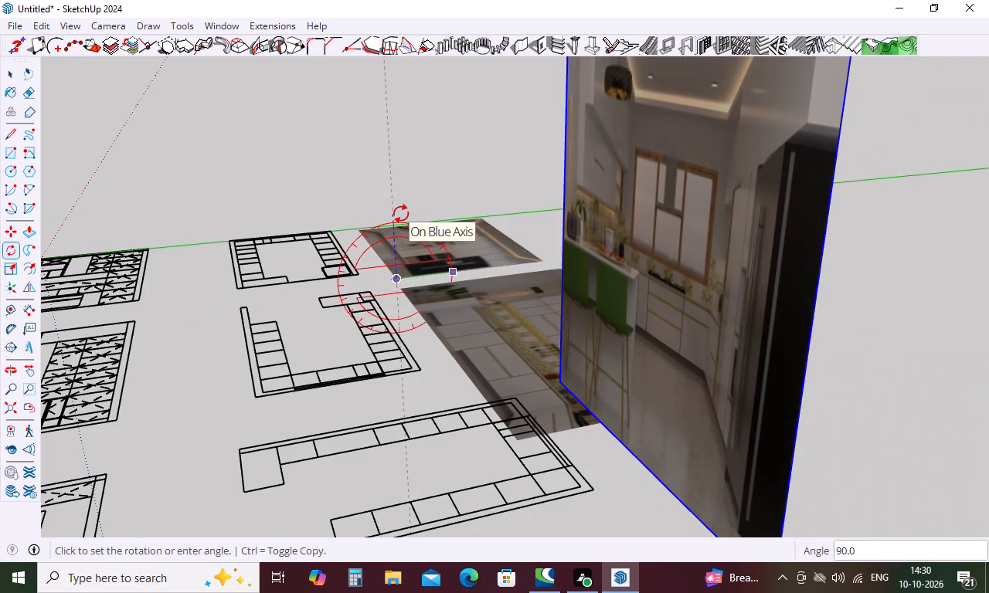
click(401, 214)
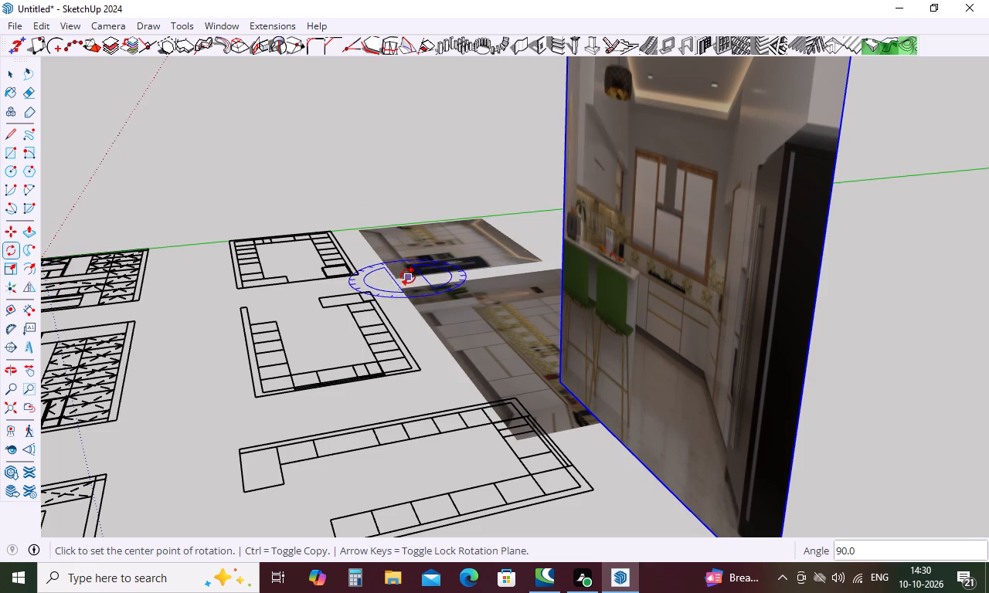
key(space)
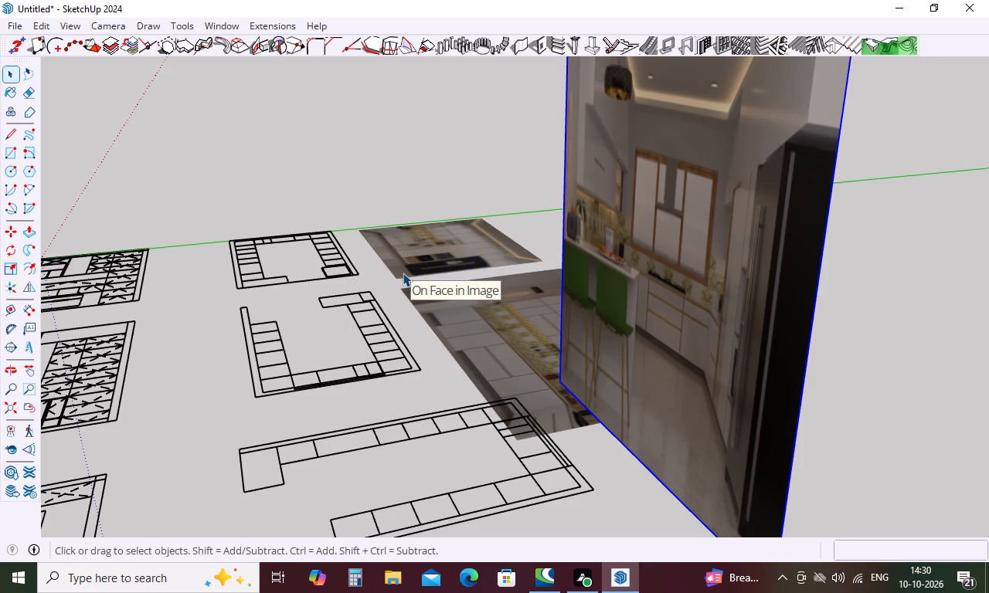
key(m)
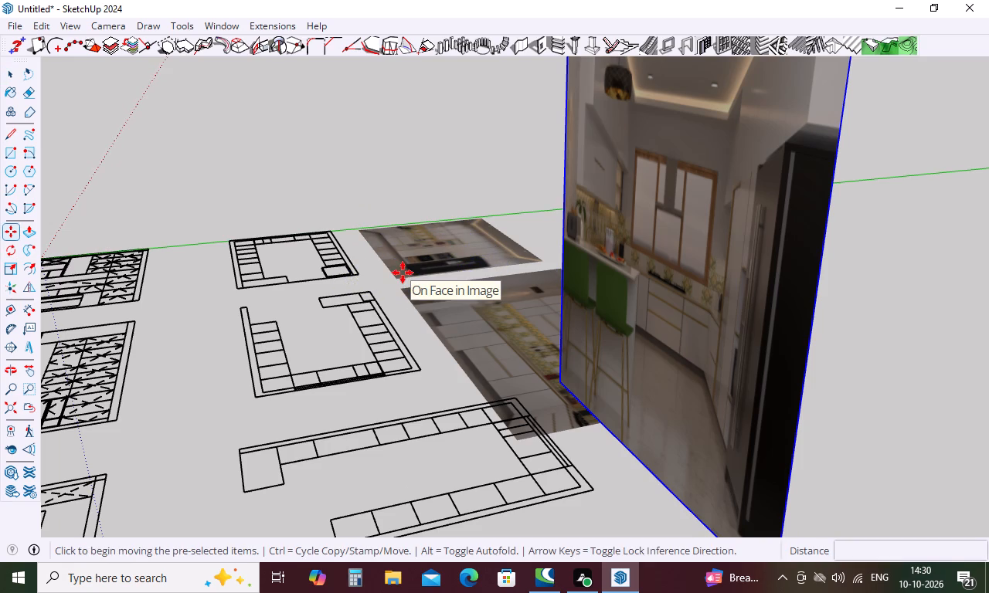
key(Escape)
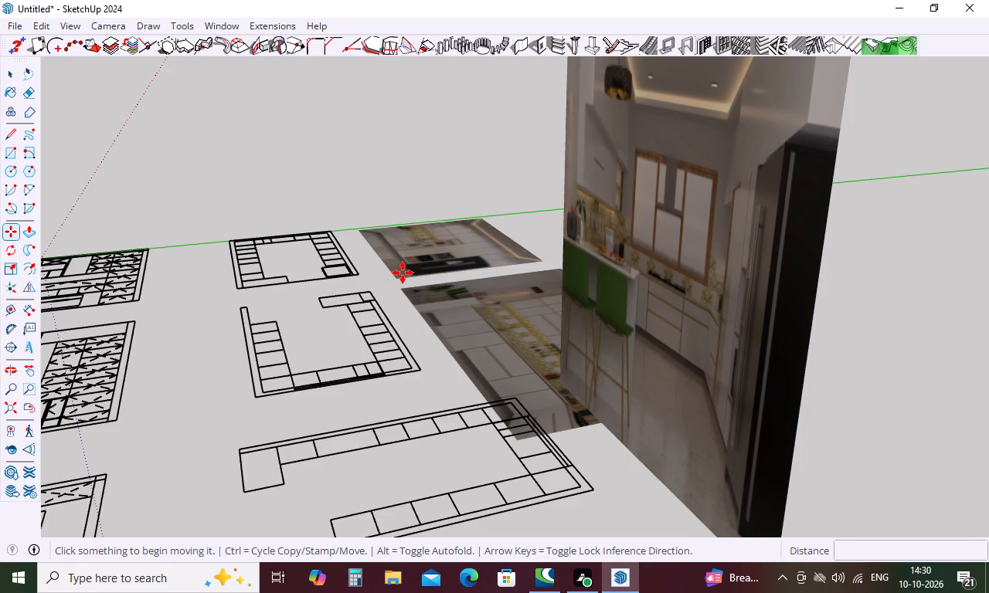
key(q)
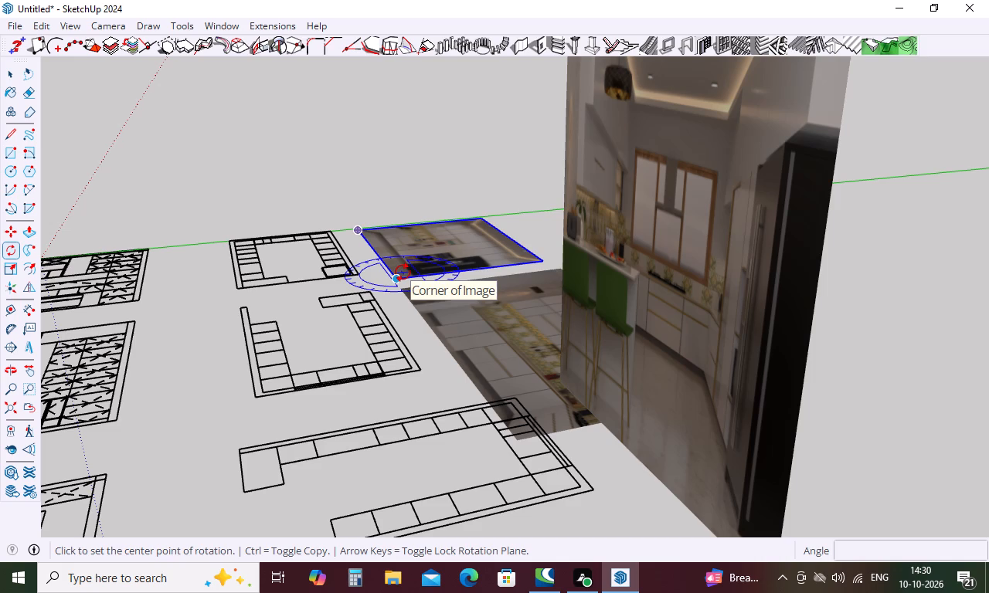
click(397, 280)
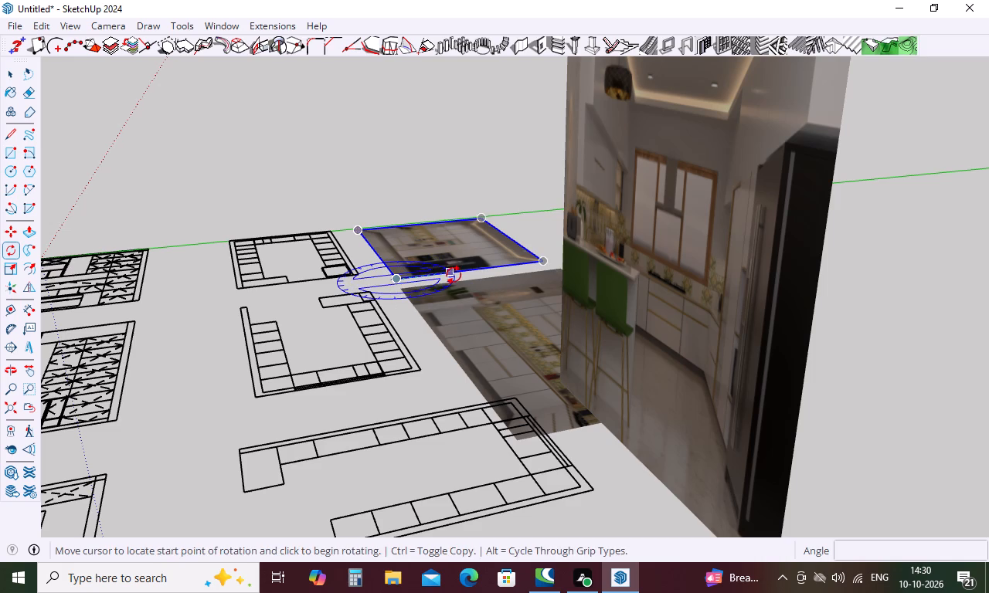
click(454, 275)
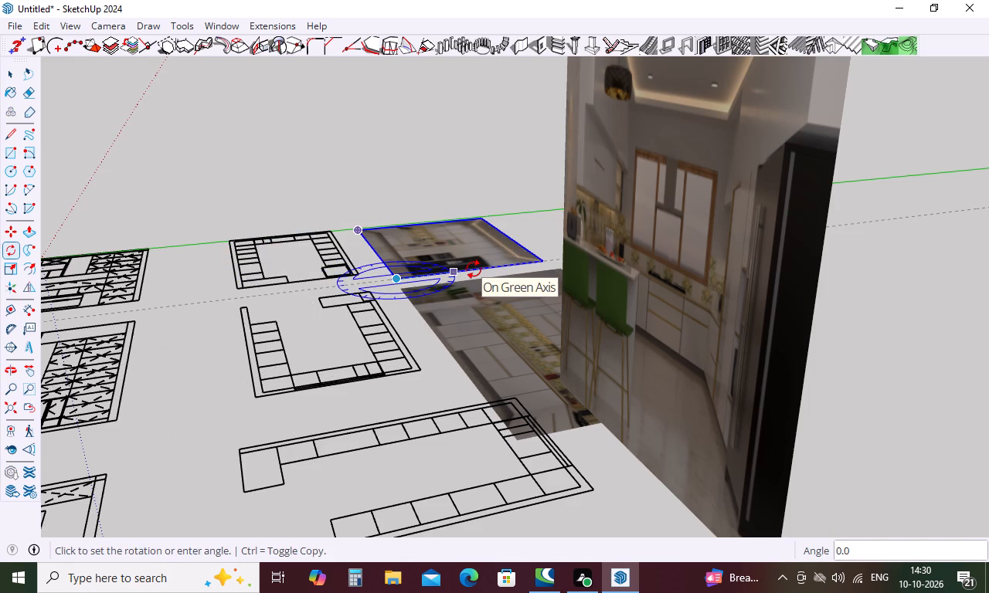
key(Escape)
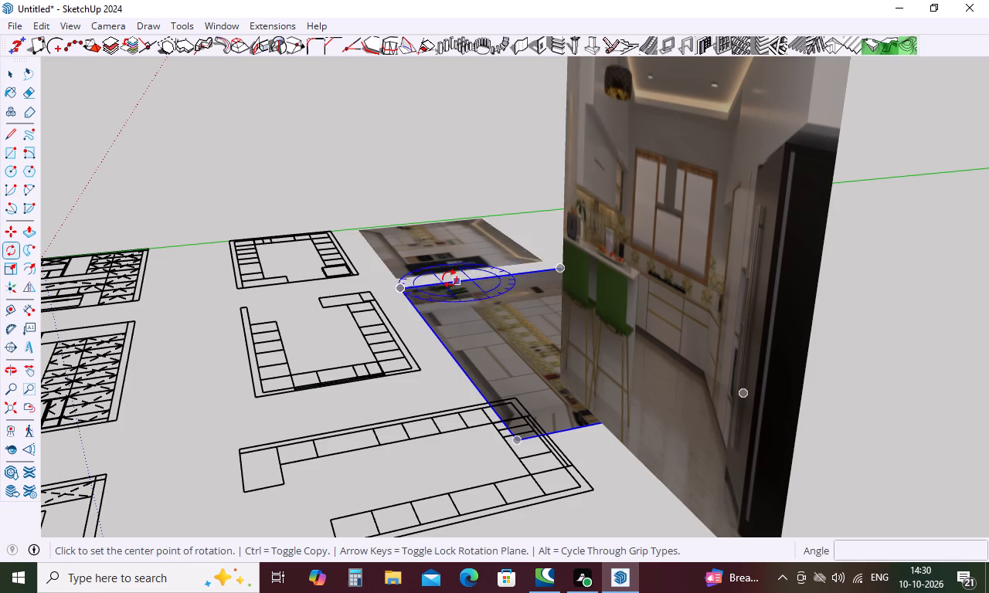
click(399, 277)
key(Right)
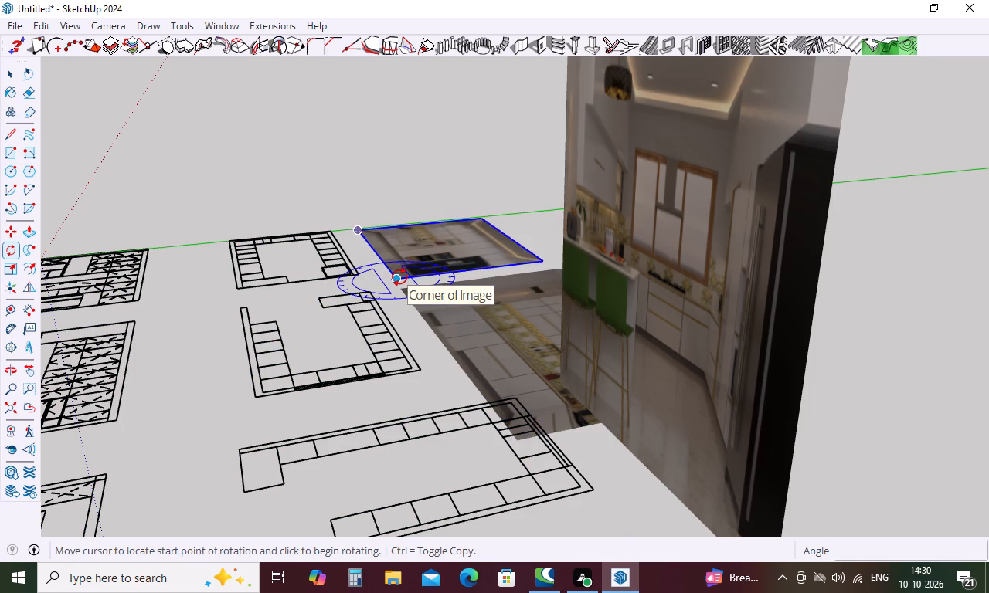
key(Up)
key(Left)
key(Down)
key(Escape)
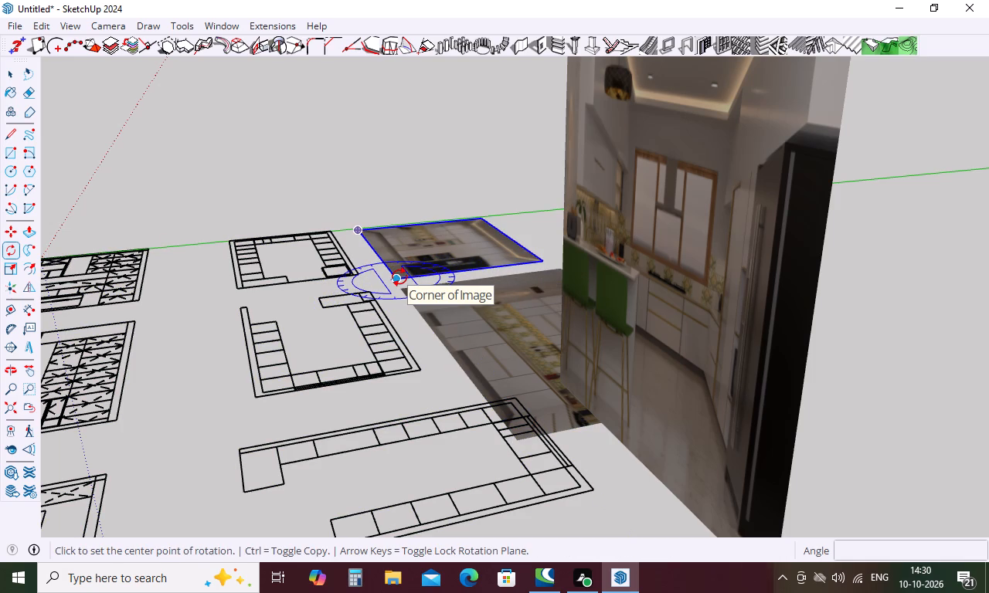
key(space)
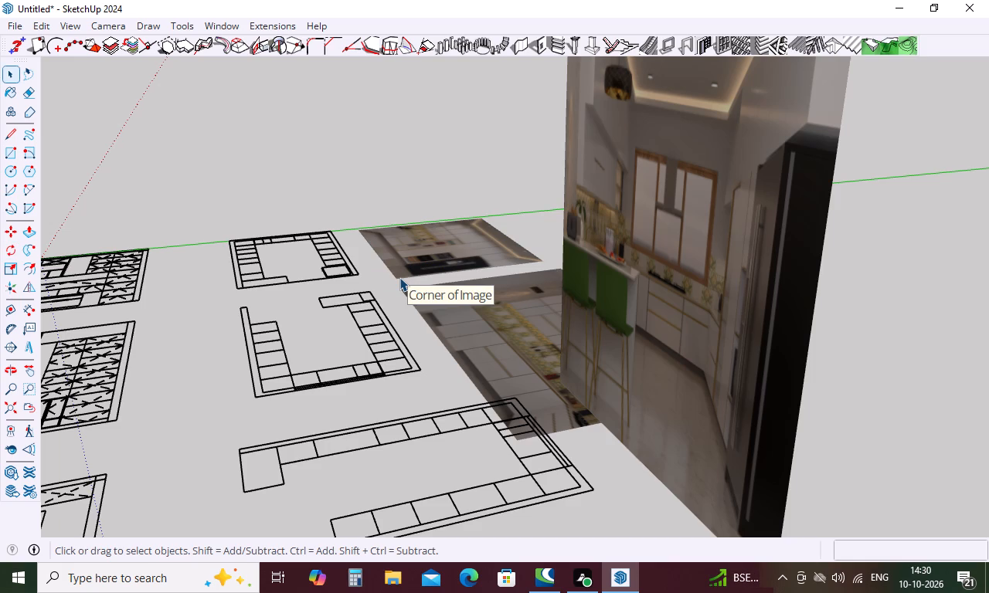
Rotate the first reference image 90° about the red axis at its corner so it stands upright behind the first plan.
key(q)
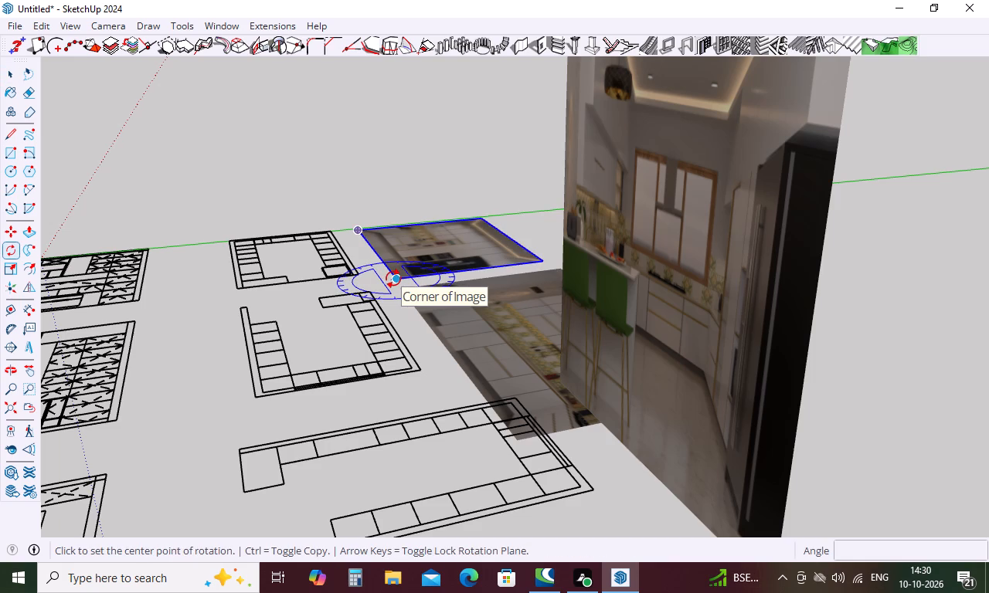
key(Right)
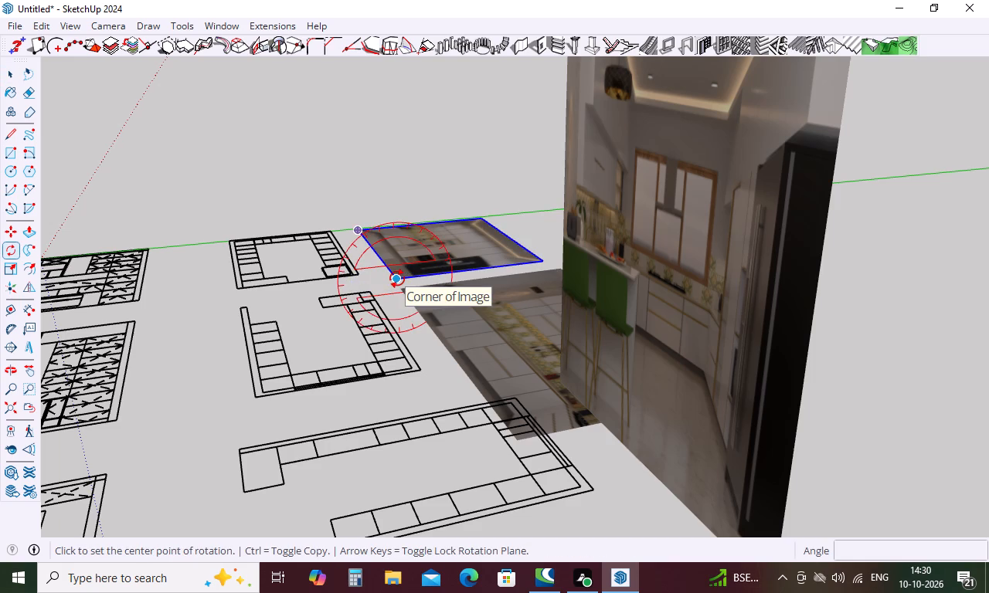
click(397, 279)
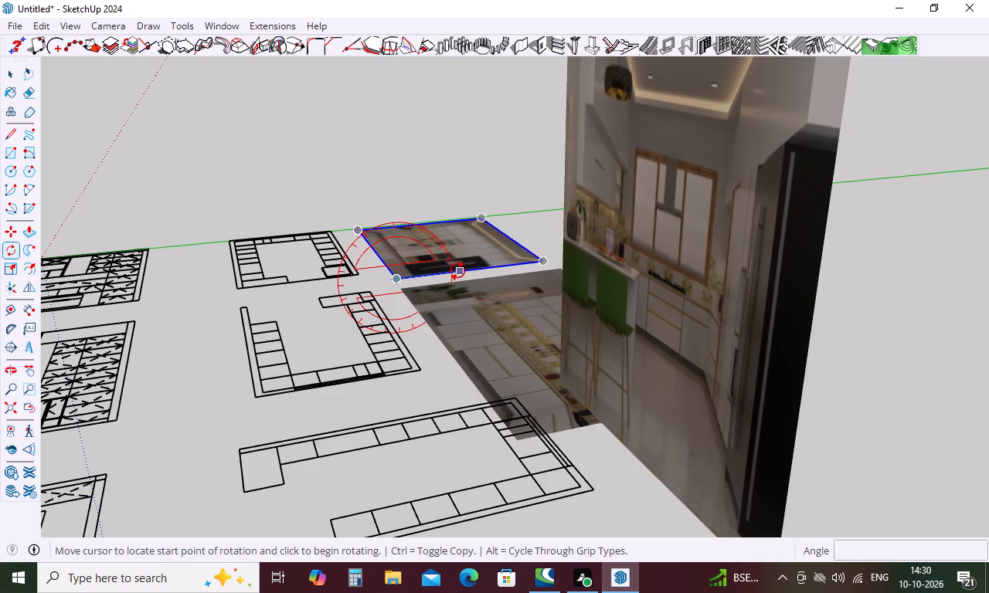
click(454, 272)
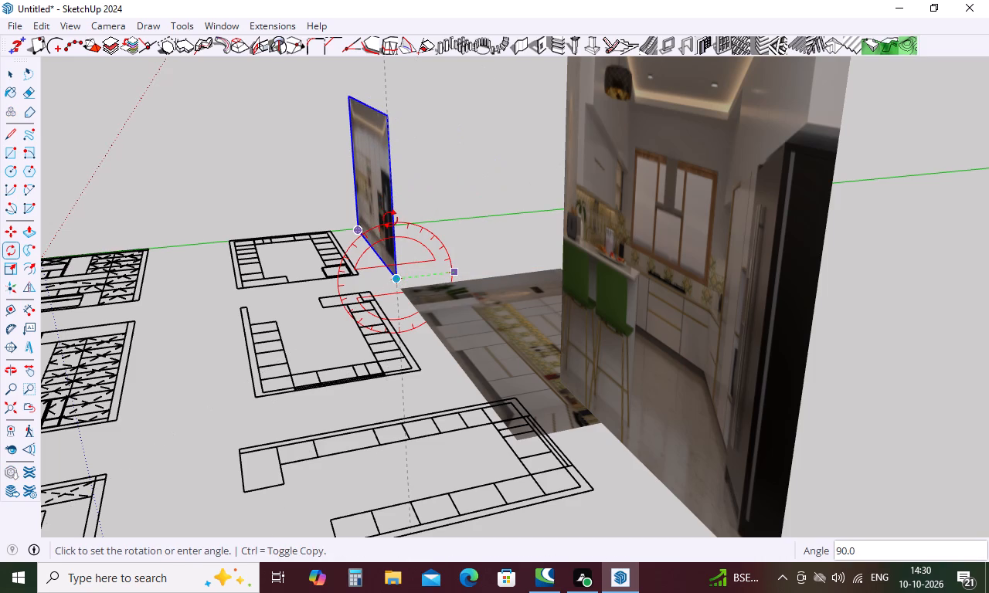
click(390, 219)
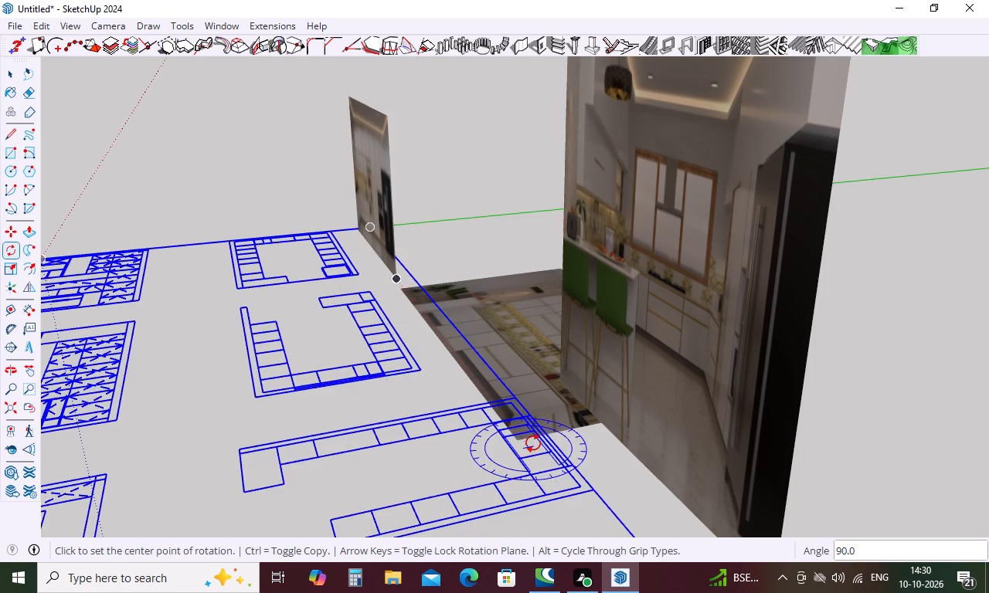
Move the flat second reference image a short distance back, clear of the kitchen plans.
middle_drag(540, 441, 359, 429)
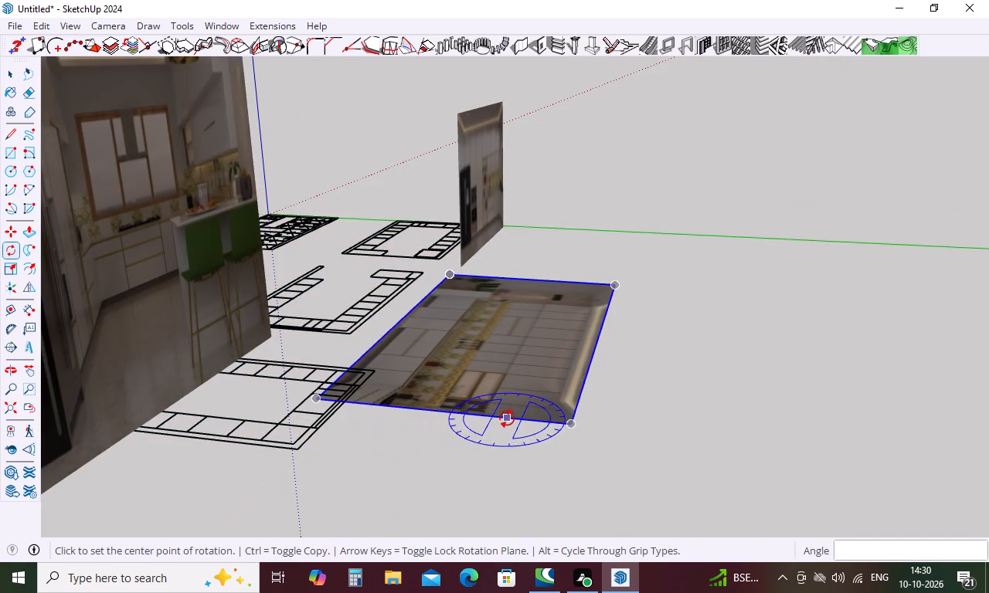
key(space)
text(m)
click(528, 417)
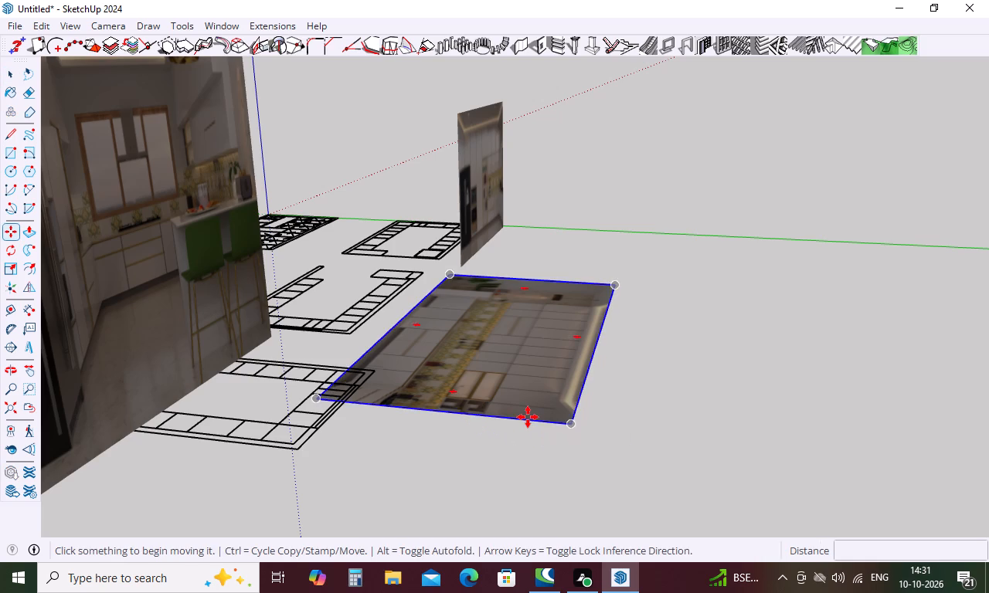
click(573, 424)
key(space)
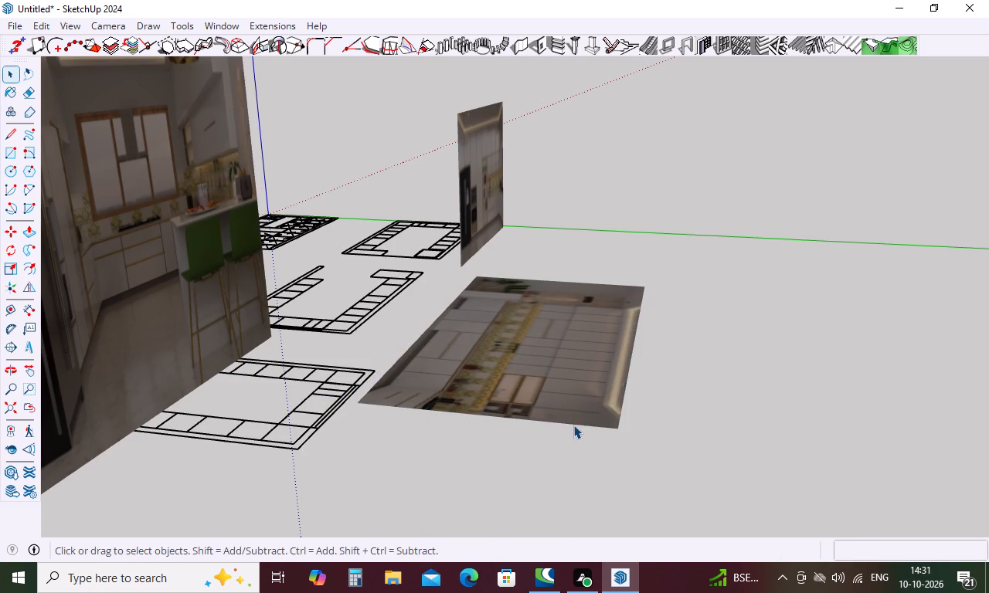
Rotate the second reference image about the red axis at its front corner so it stands upright behind the plans.
key(q)
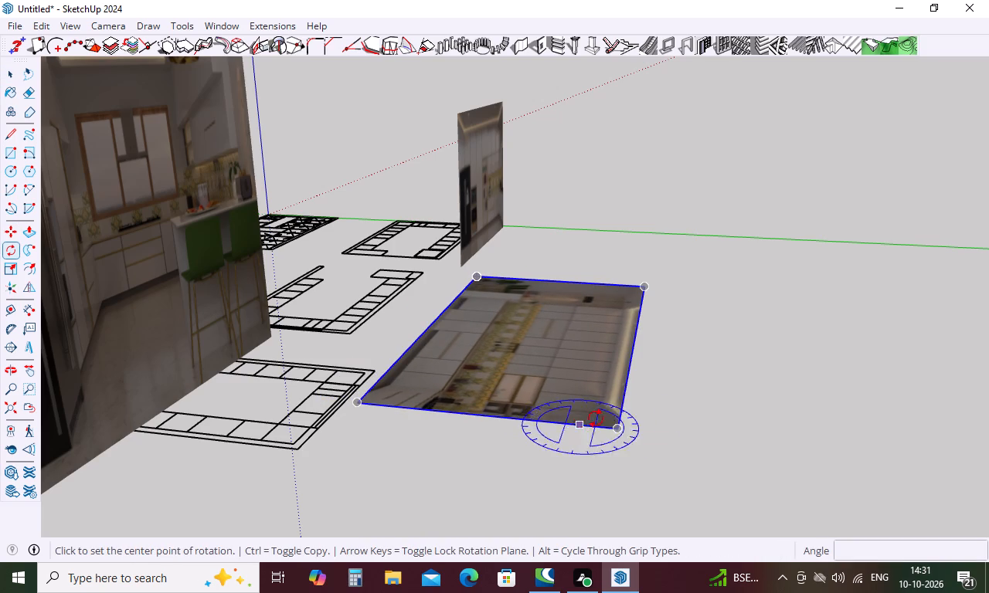
drag(634, 416, 657, 412)
middle_drag(654, 409, 726, 391)
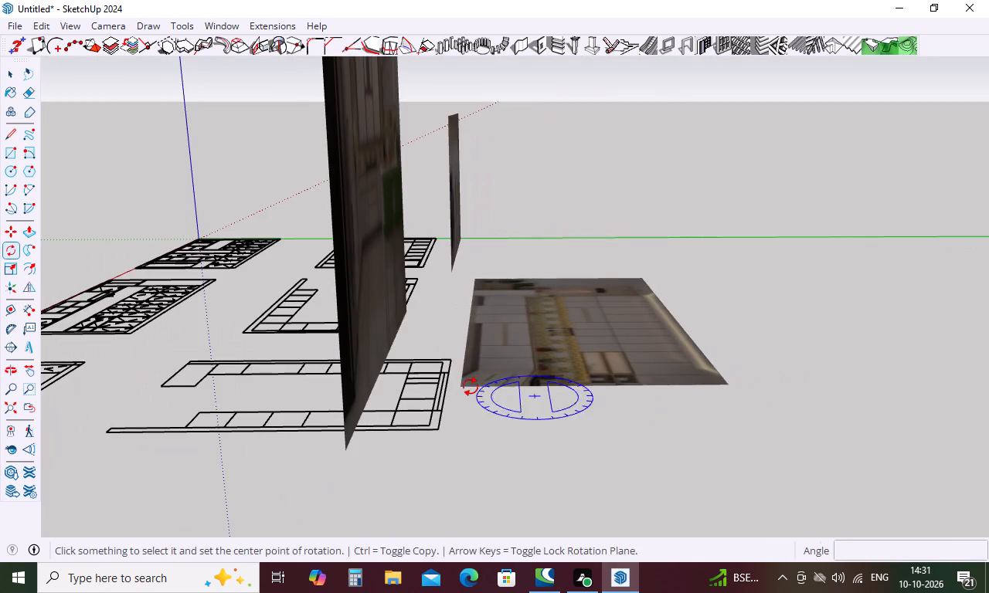
key(Down)
key(Down)
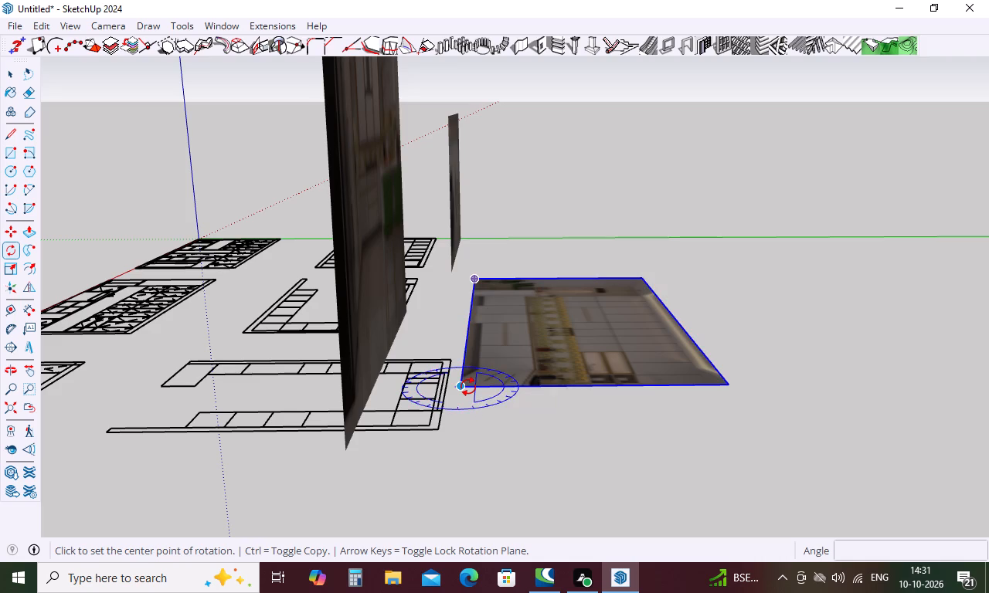
key(Right)
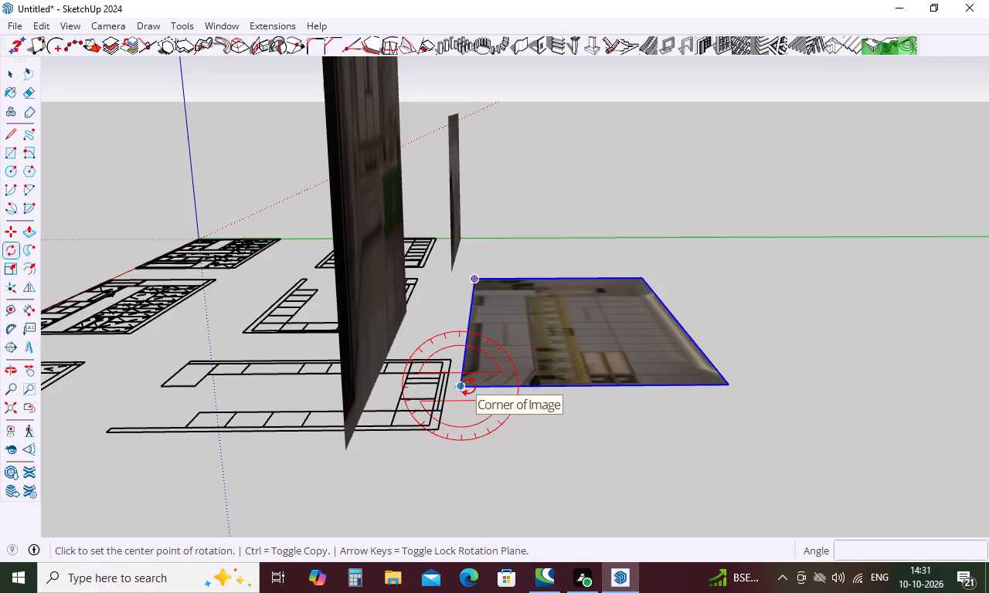
click(468, 387)
click(522, 392)
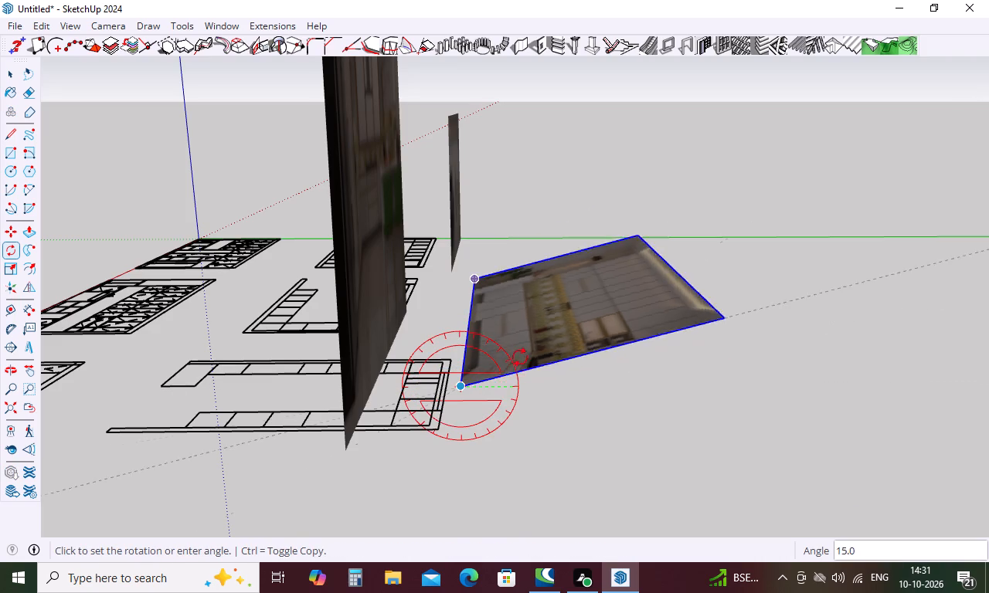
click(454, 337)
Move the upright second reference image straight up along the blue axis by about 5' 10".
scroll(495, 361, down, 3)
middle_drag(496, 368, 685, 454)
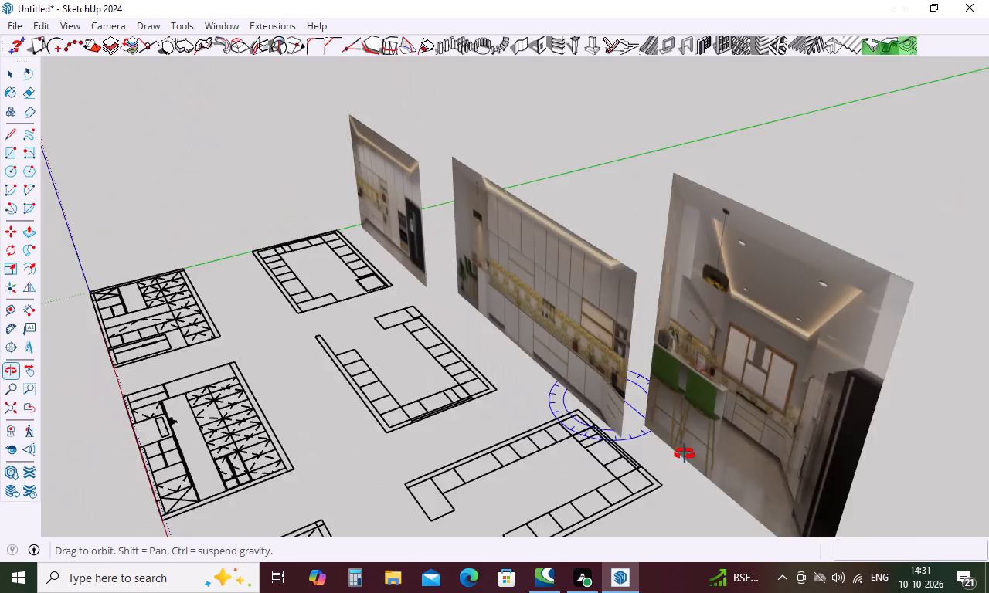
middle_drag(685, 454, 820, 364)
scroll(561, 390, down, 9)
middle_drag(560, 405, 729, 491)
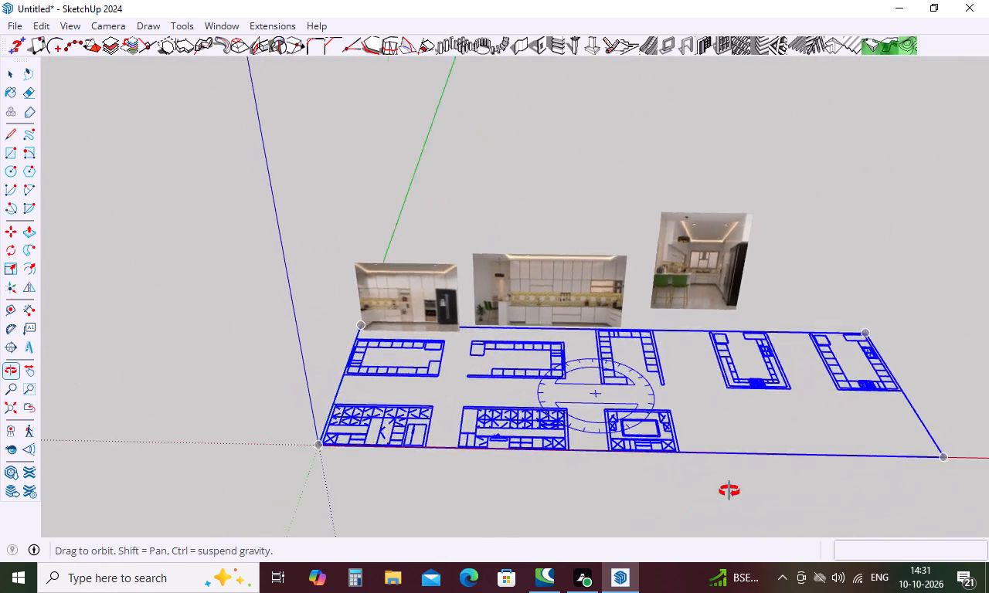
middle_drag(729, 491, 756, 477)
scroll(736, 299, up, 4)
key(space)
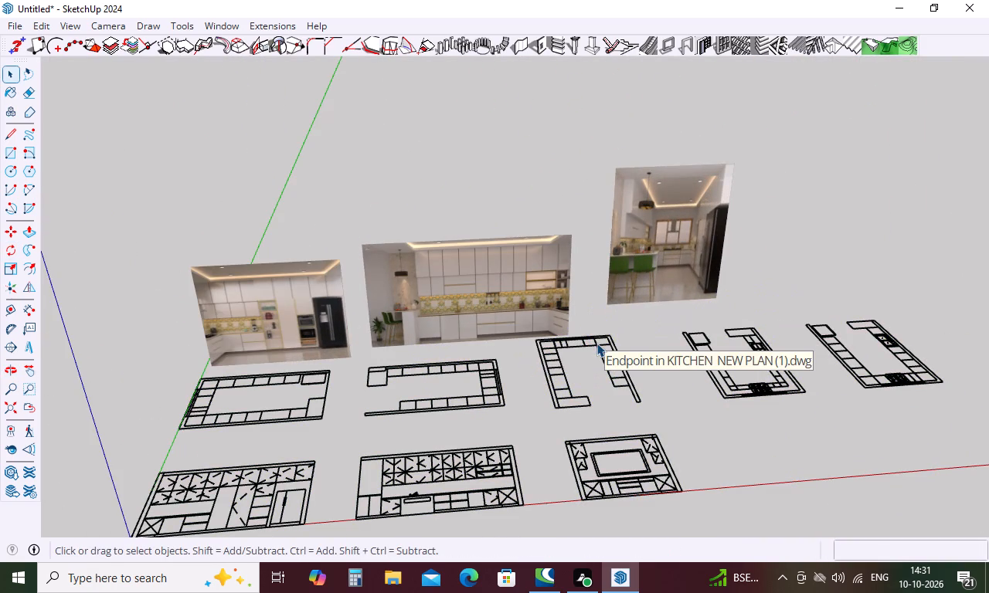
key(m)
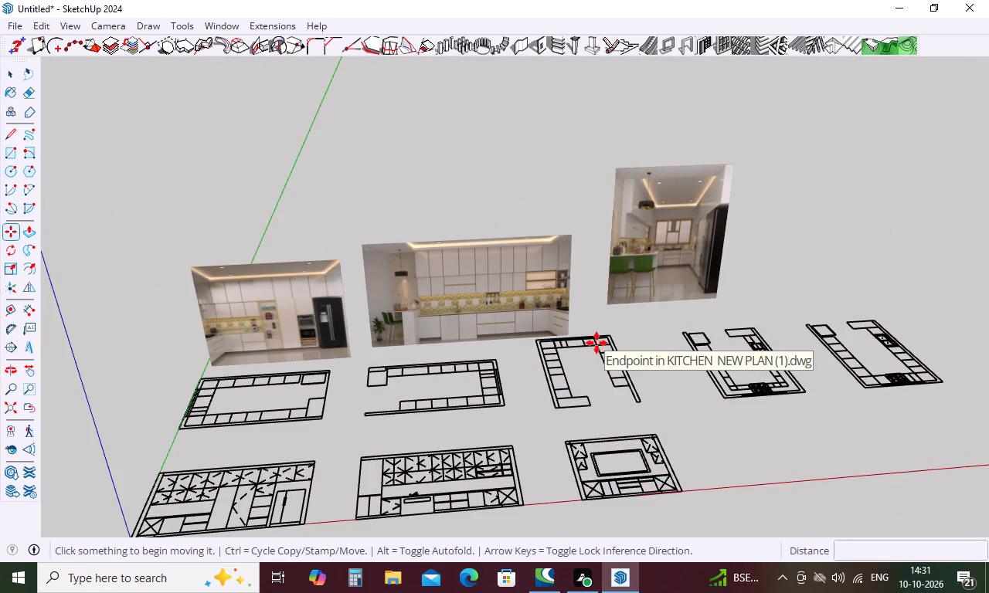
click(547, 326)
click(549, 290)
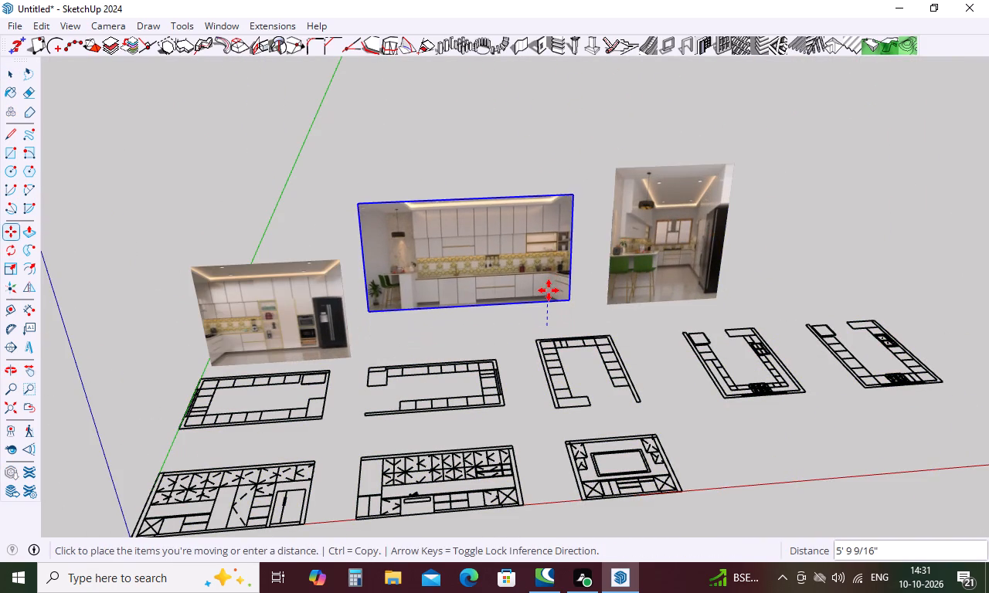
Move the upright first reference image farther back from the first kitchen plan, along the green axis.
click(322, 337)
click(327, 278)
Examine the third reference image up close, including its island, window wall, hob and fridge, against the plans.
middle_drag(399, 320, 411, 351)
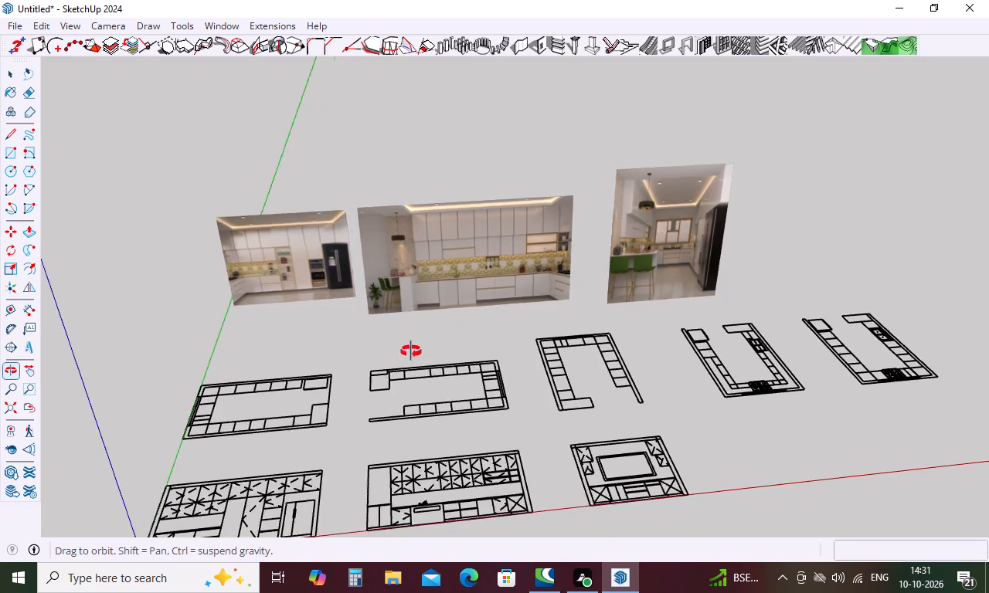
middle_drag(411, 351, 414, 402)
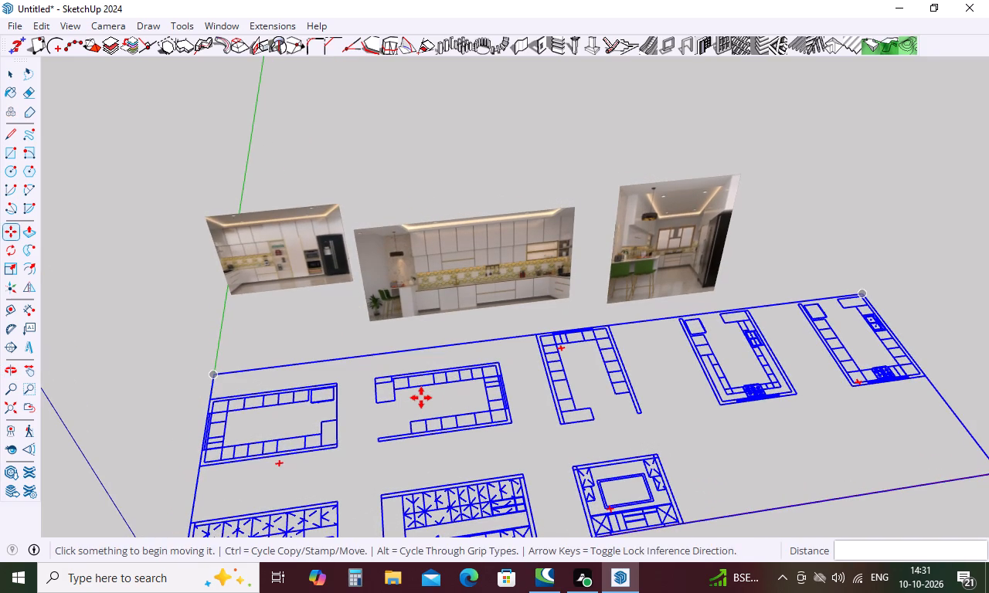
scroll(371, 384, down, 4)
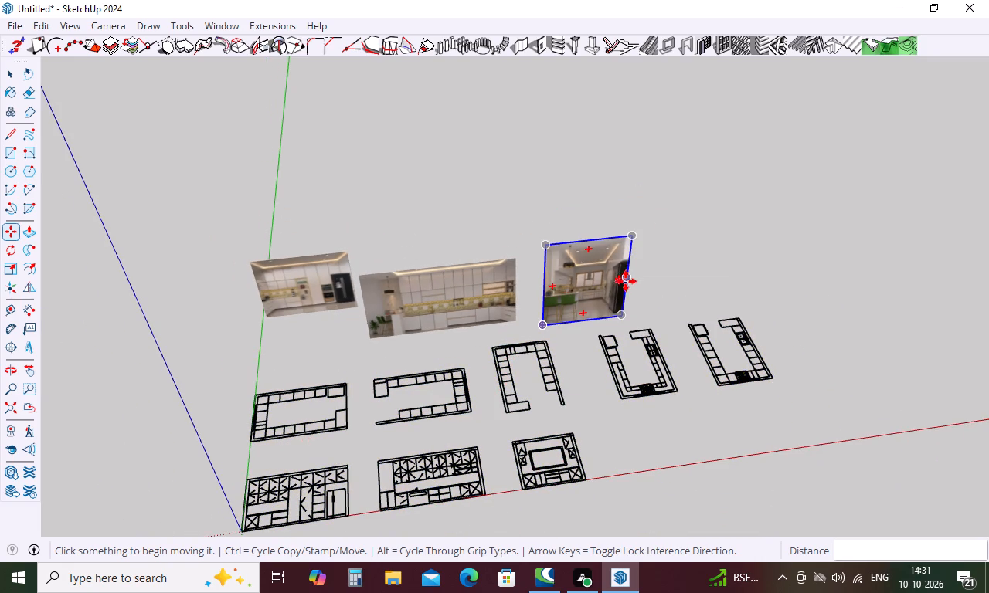
scroll(620, 288, up, 10)
scroll(620, 289, down, 5)
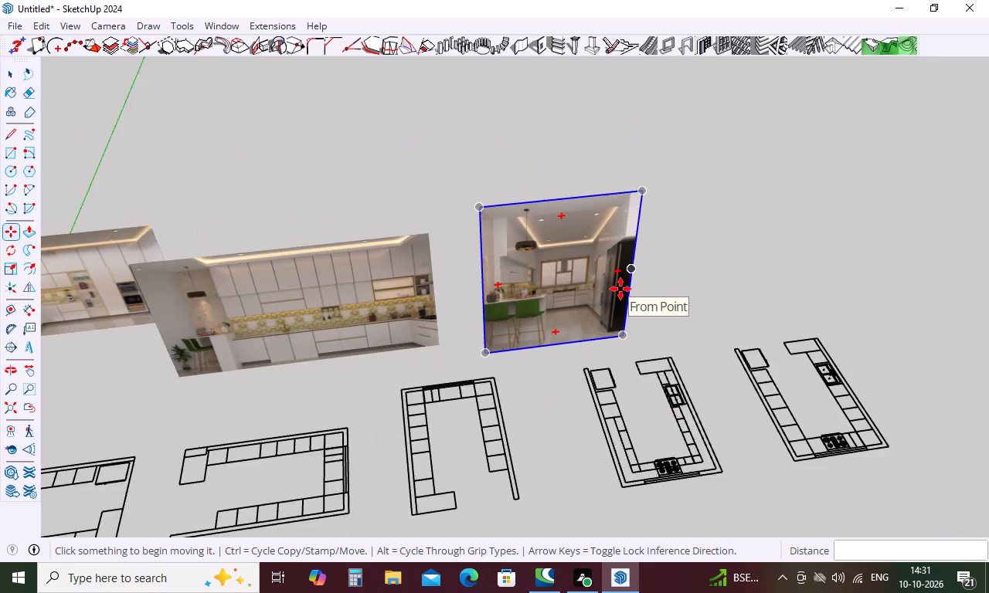
scroll(620, 289, down, 4)
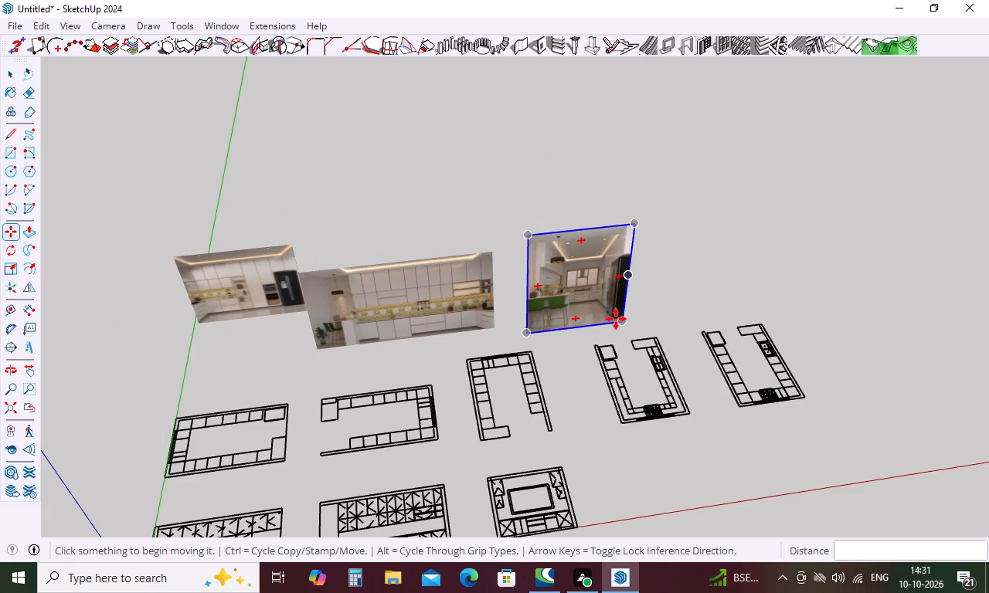
scroll(586, 320, up, 2)
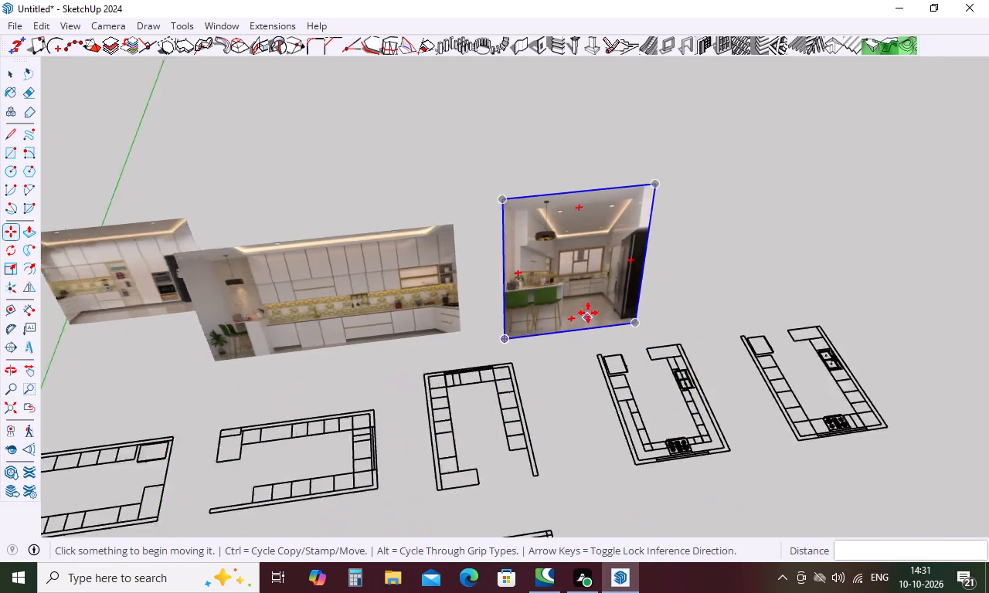
scroll(588, 313, up, 2)
scroll(651, 266, up, 16)
middle_drag(597, 296, 563, 341)
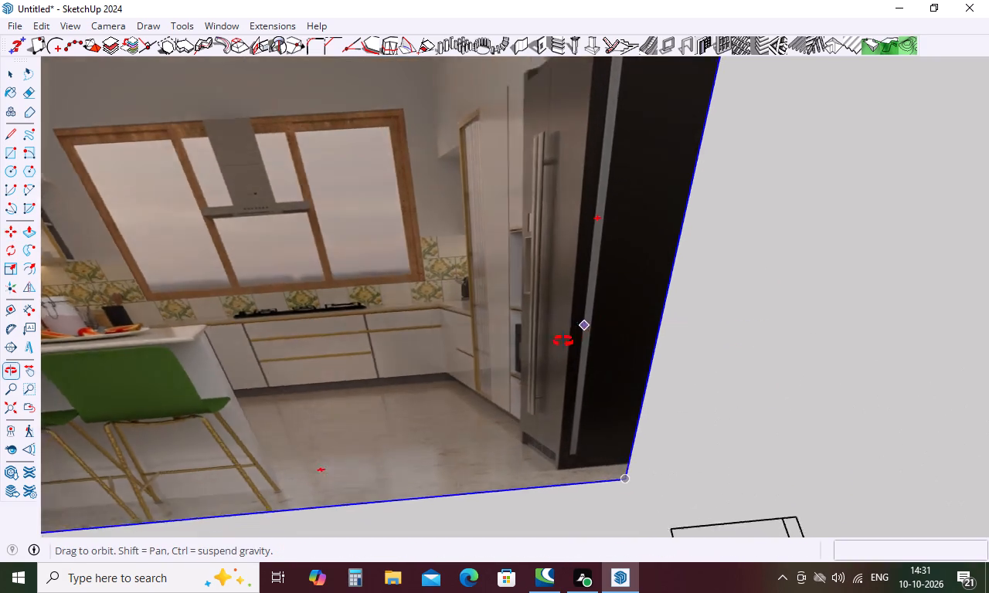
middle_drag(563, 341, 613, 249)
scroll(627, 248, down, 17)
scroll(623, 255, down, 5)
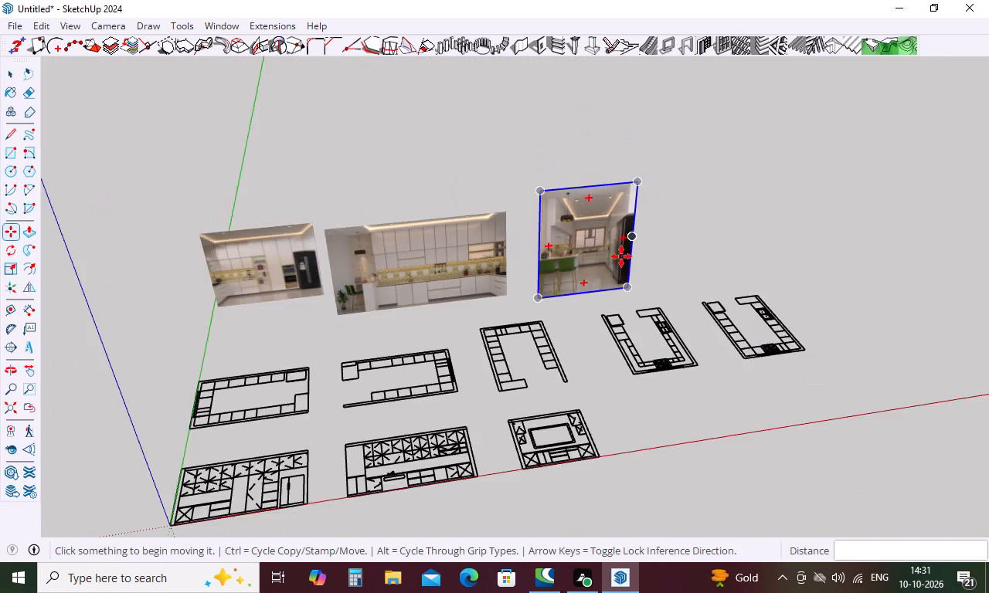
scroll(607, 231, up, 6)
scroll(568, 180, up, 14)
middle_drag(607, 474, 606, 473)
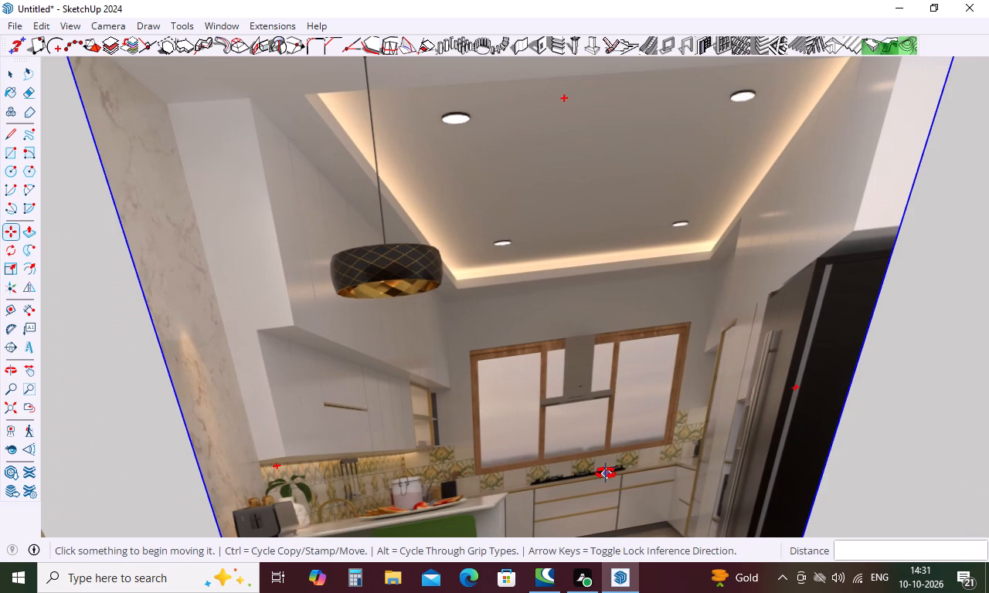
middle_drag(606, 473, 610, 277)
scroll(610, 277, down, 8)
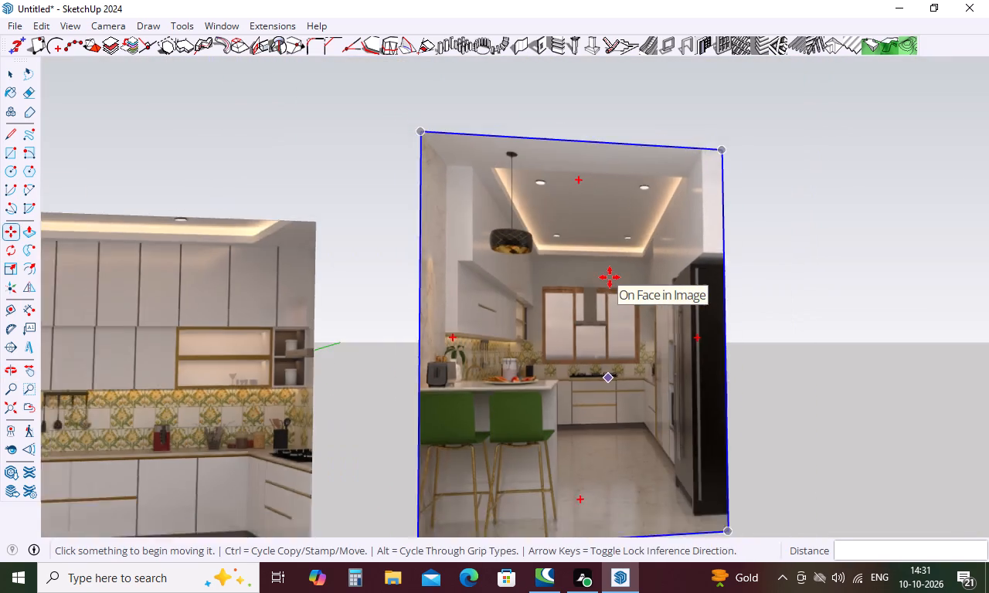
scroll(610, 277, down, 12)
middle_drag(590, 354, 552, 567)
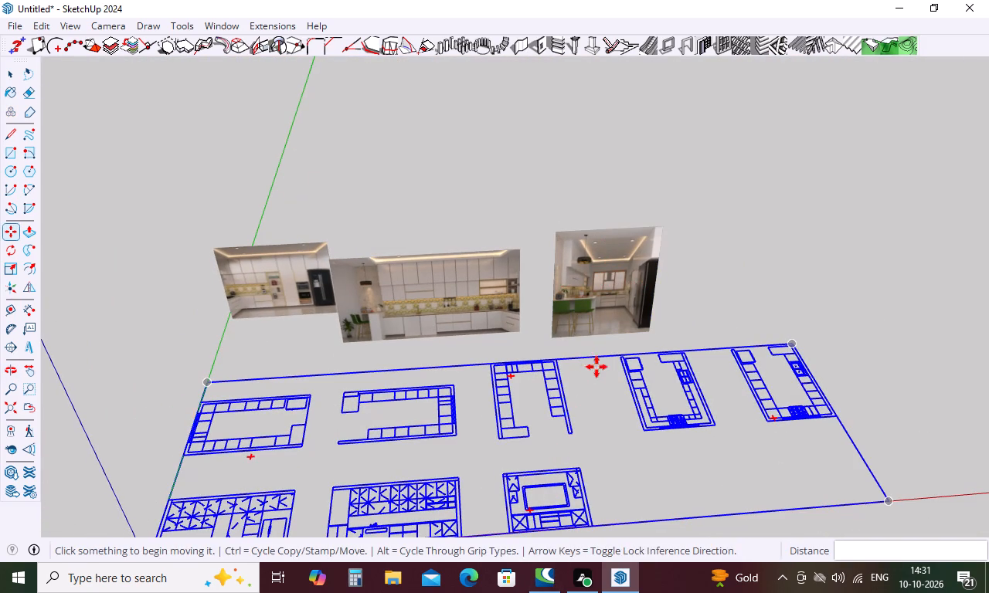
Examine the kitchen plans and elevations, focusing on the fourth U-shaped plan with the hob and sink.
scroll(562, 382, down, 5)
middle_drag(380, 459, 366, 514)
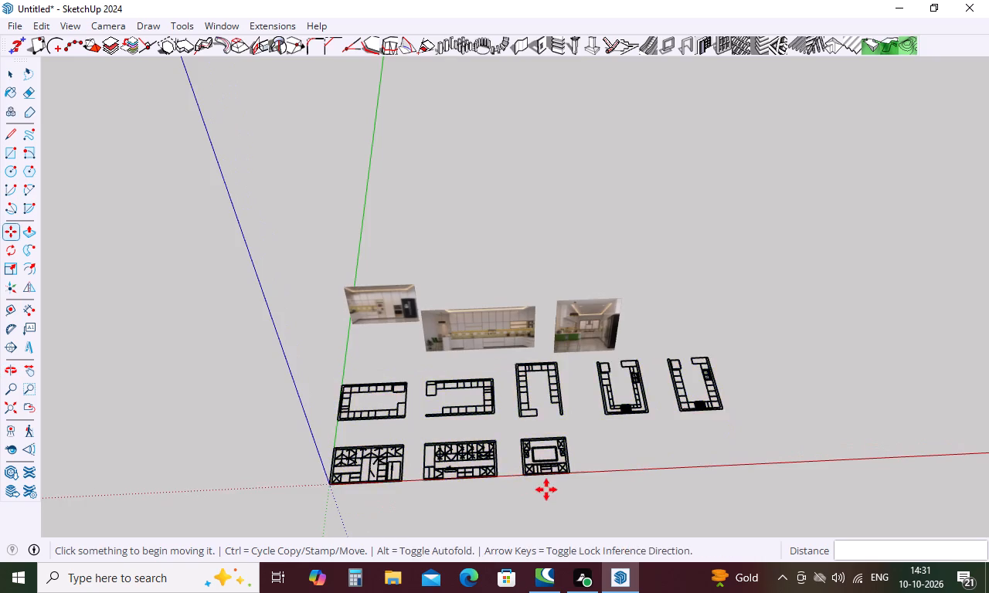
scroll(549, 486, up, 11)
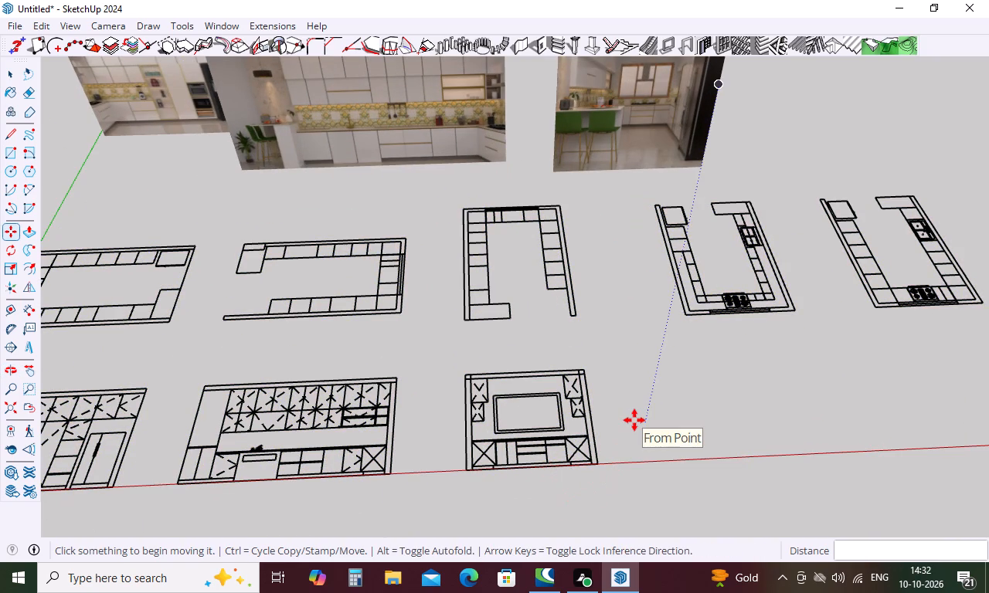
scroll(634, 420, down, 1)
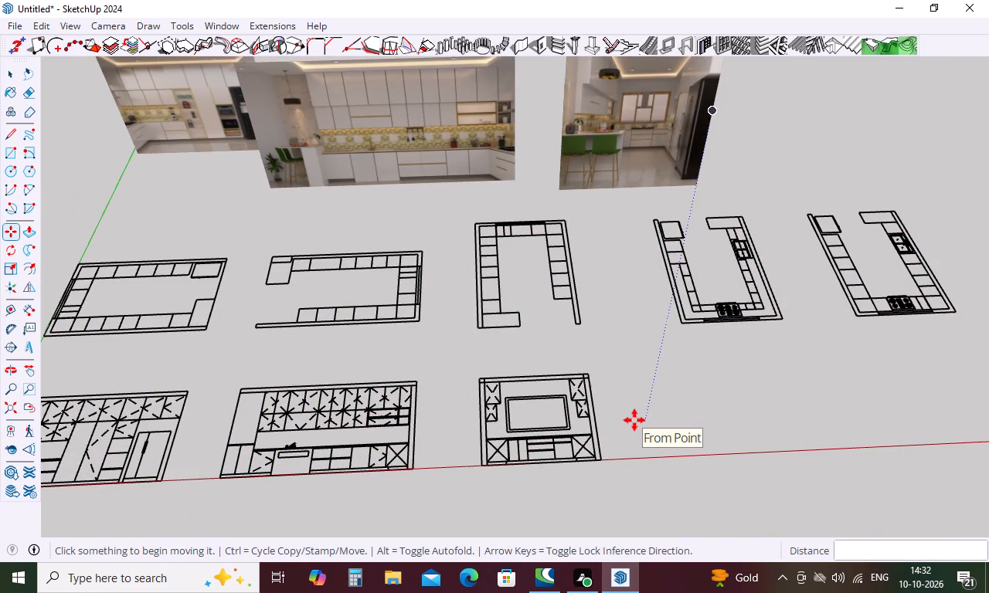
scroll(787, 303, up, 4)
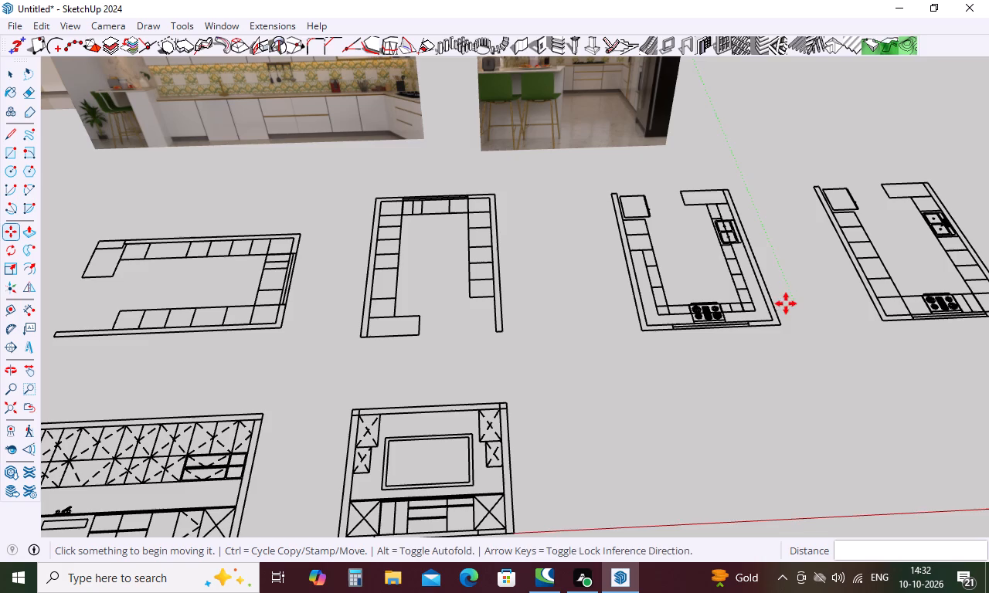
scroll(740, 319, up, 8)
middle_drag(715, 309, 695, 380)
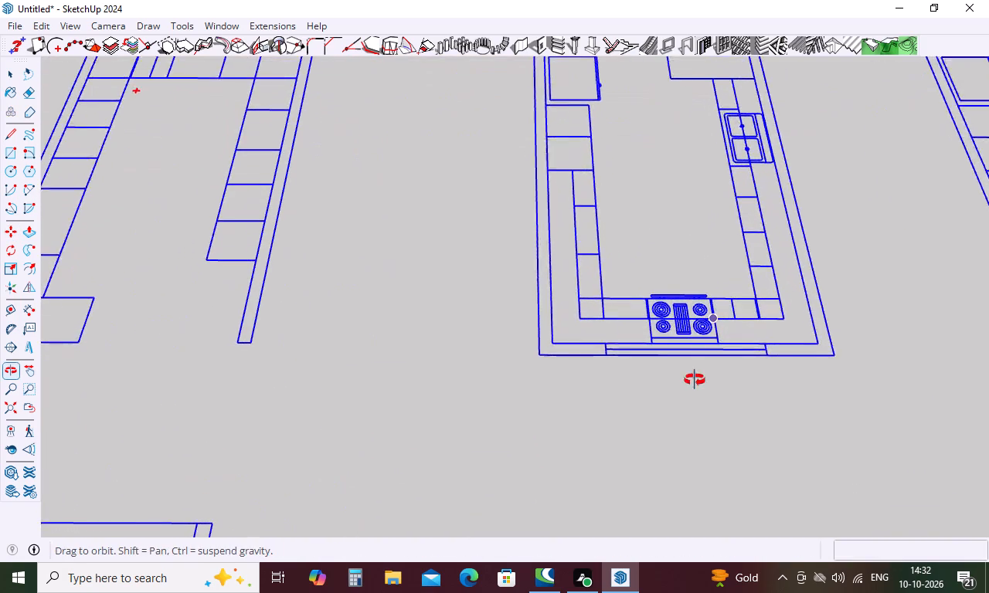
middle_drag(695, 380, 649, 543)
scroll(523, 320, down, 9)
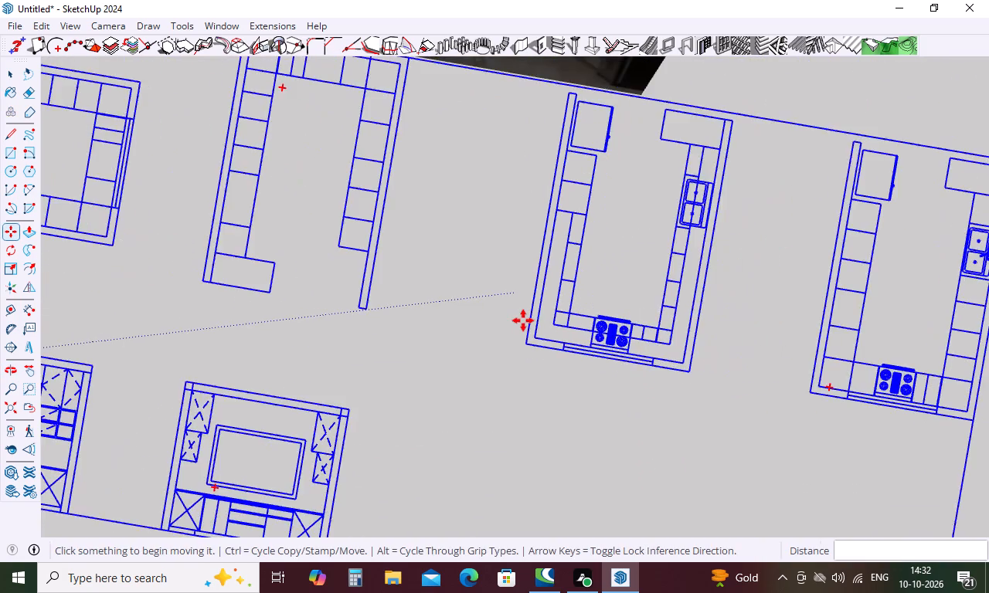
scroll(523, 320, down, 10)
scroll(523, 320, up, 1)
middle_drag(590, 420, 653, 273)
scroll(653, 273, down, 5)
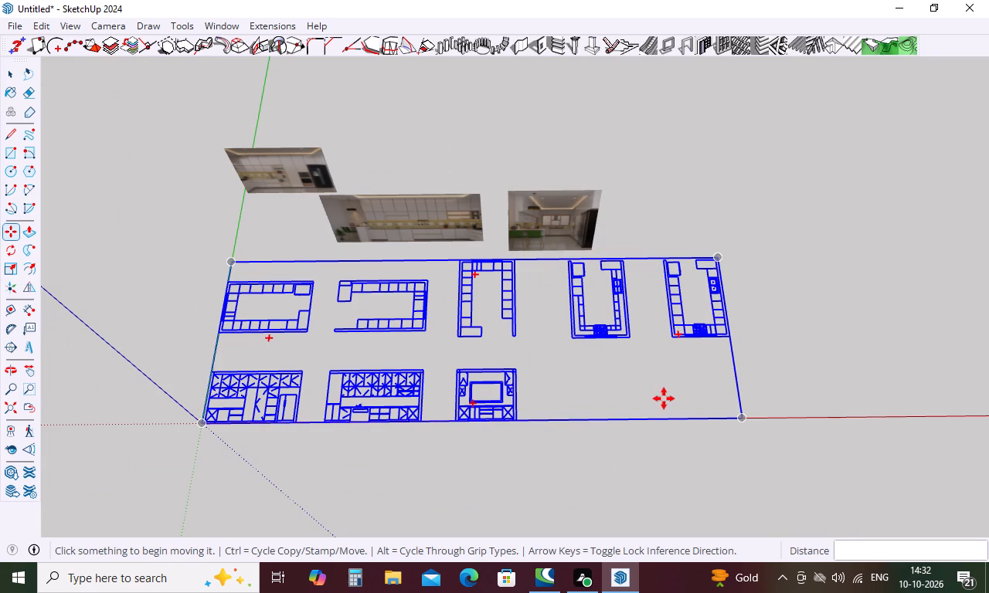
scroll(665, 398, up, 8)
scroll(667, 391, down, 3)
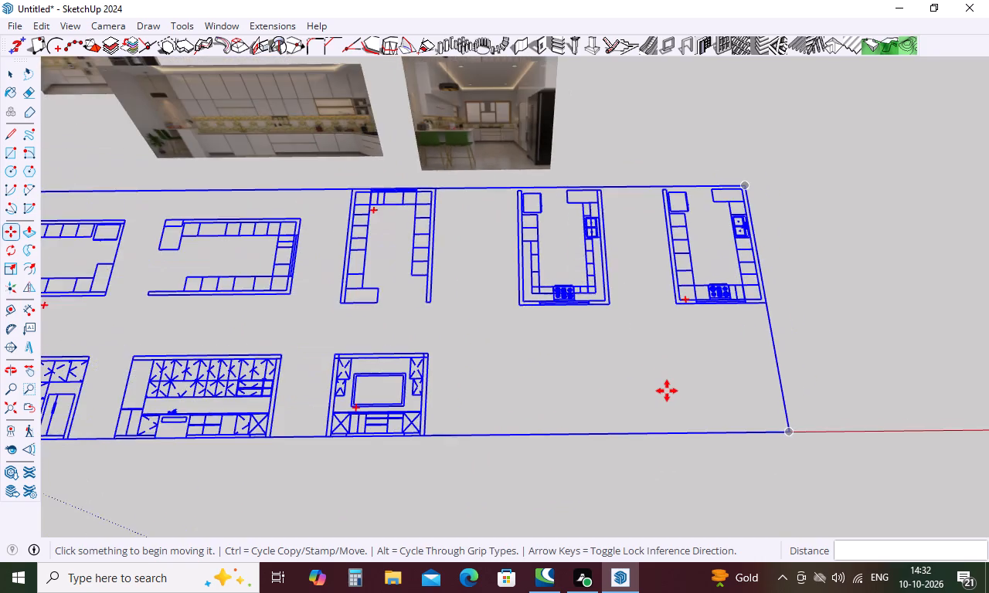
scroll(667, 391, down, 5)
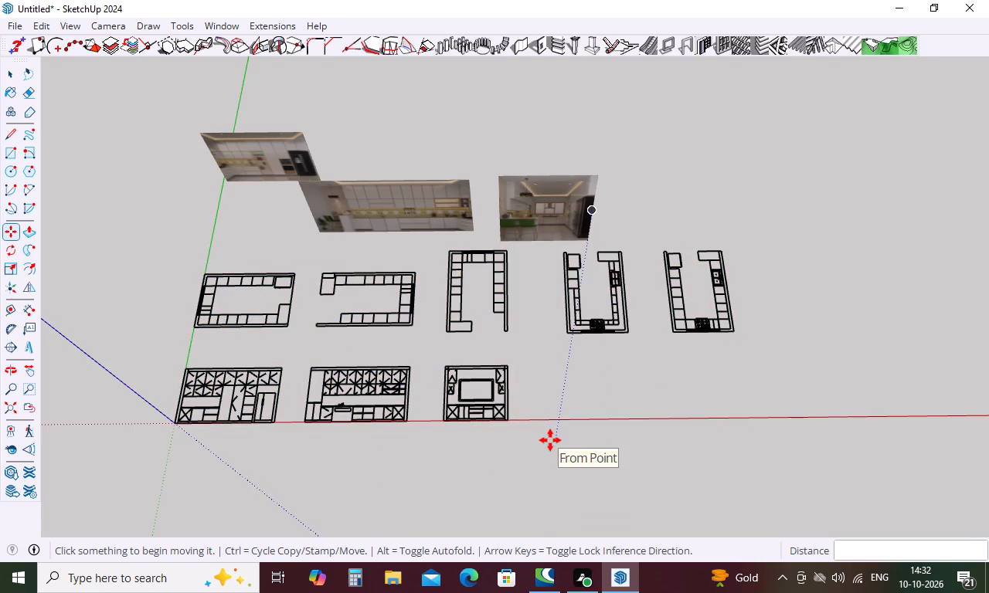
Open the imported drawing for editing and copy all the linework of the fourth U-shaped kitchen plan.
key(space)
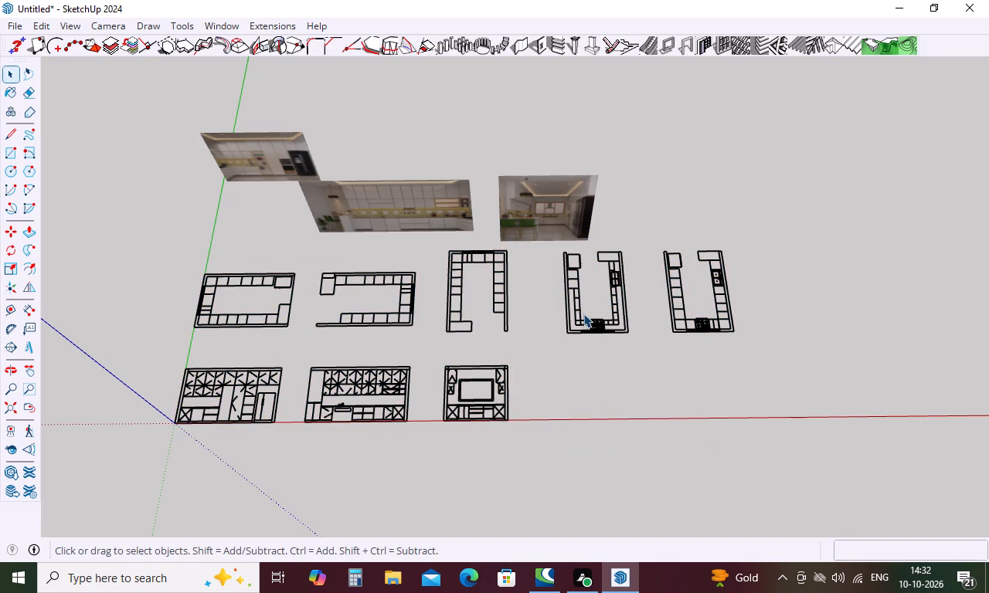
triple_click(583, 313)
triple_click(583, 317)
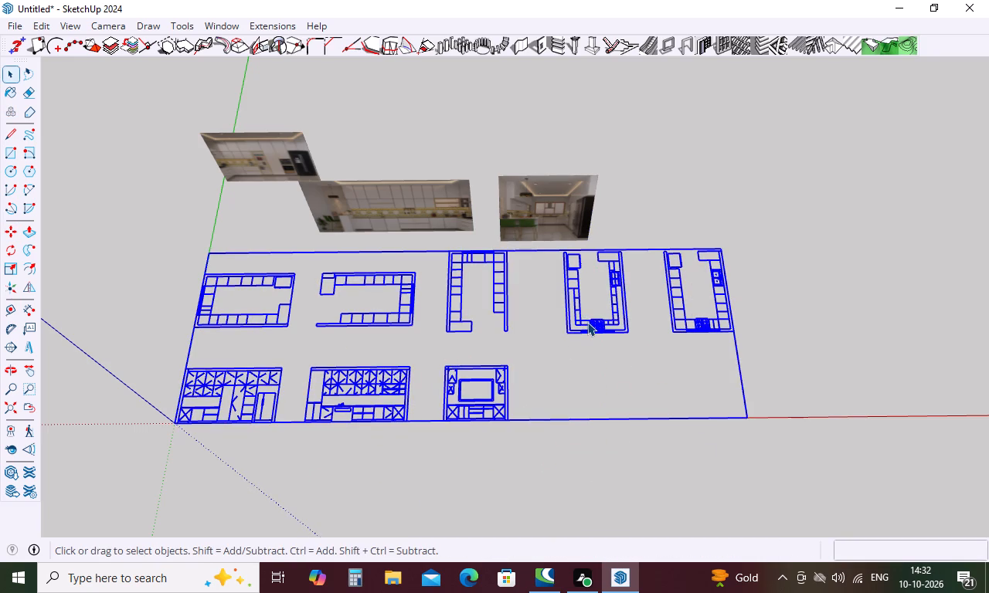
double_click(587, 322)
drag(557, 250, 552, 306)
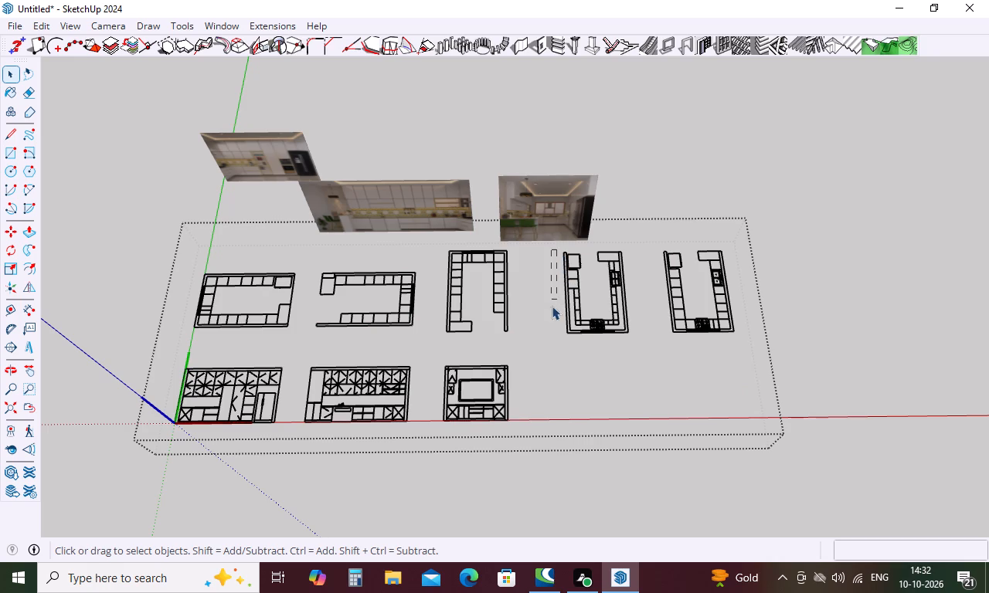
drag(552, 306, 644, 348)
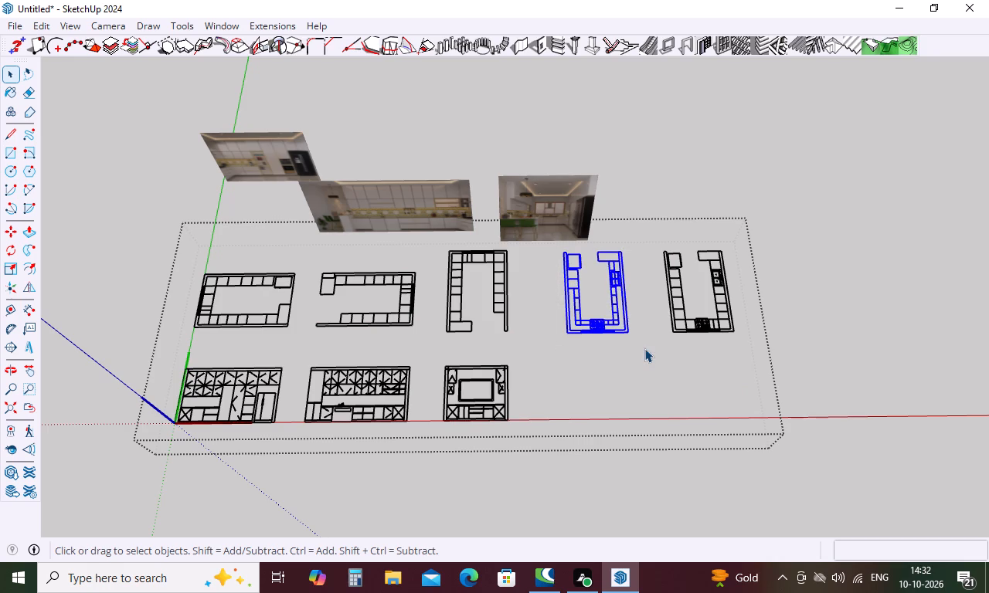
key(ctrl+c)
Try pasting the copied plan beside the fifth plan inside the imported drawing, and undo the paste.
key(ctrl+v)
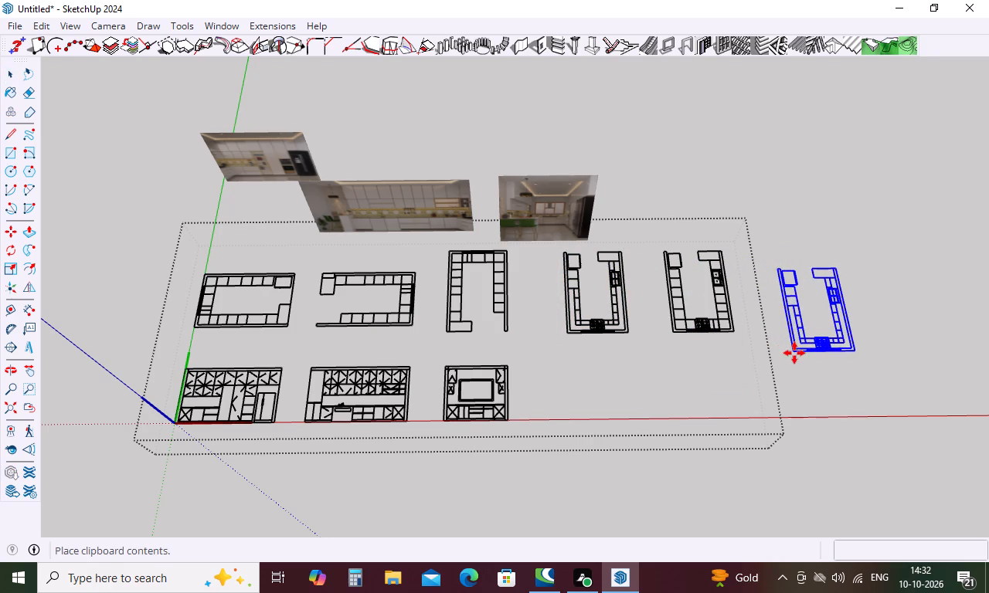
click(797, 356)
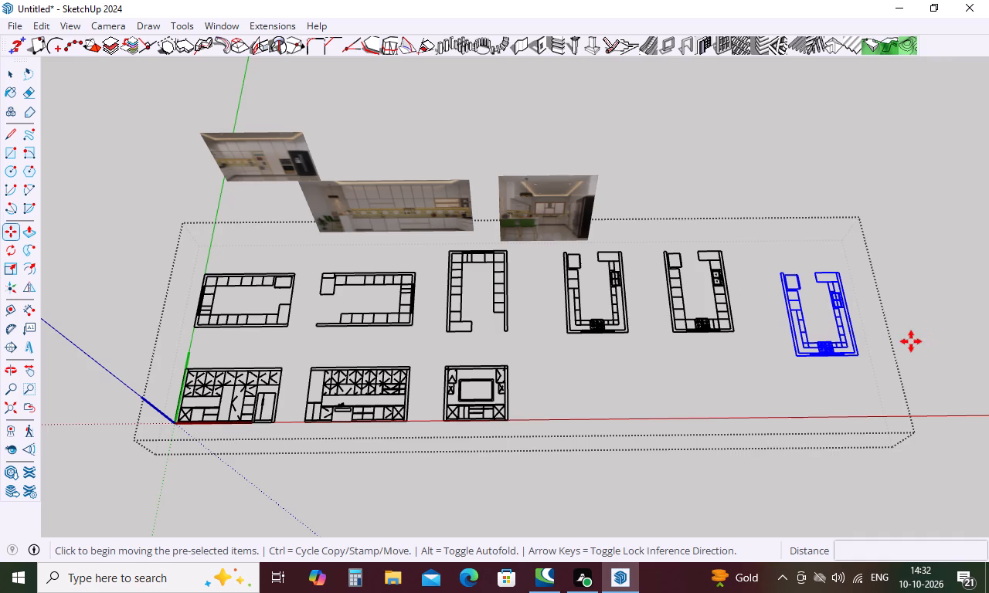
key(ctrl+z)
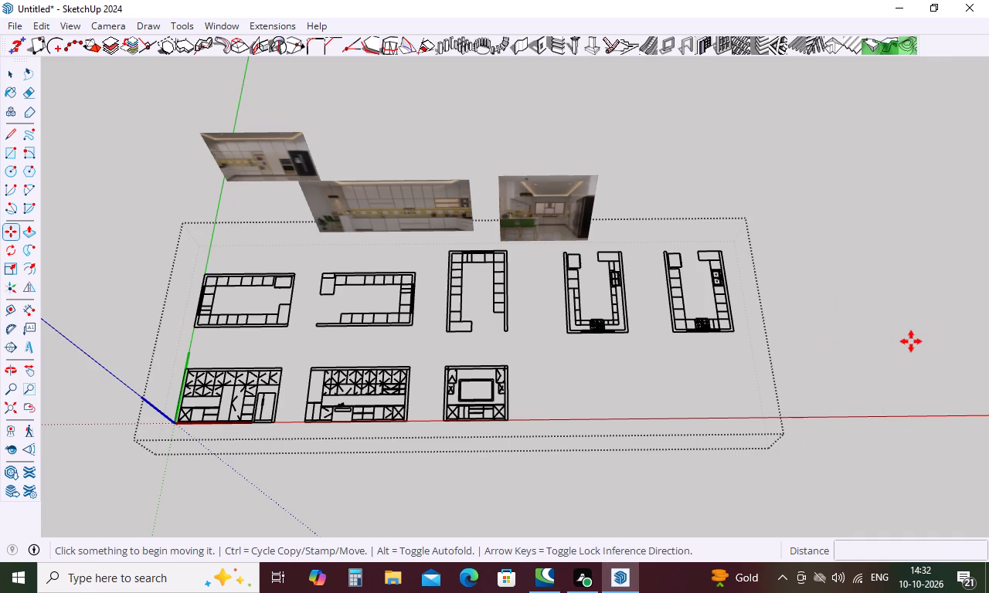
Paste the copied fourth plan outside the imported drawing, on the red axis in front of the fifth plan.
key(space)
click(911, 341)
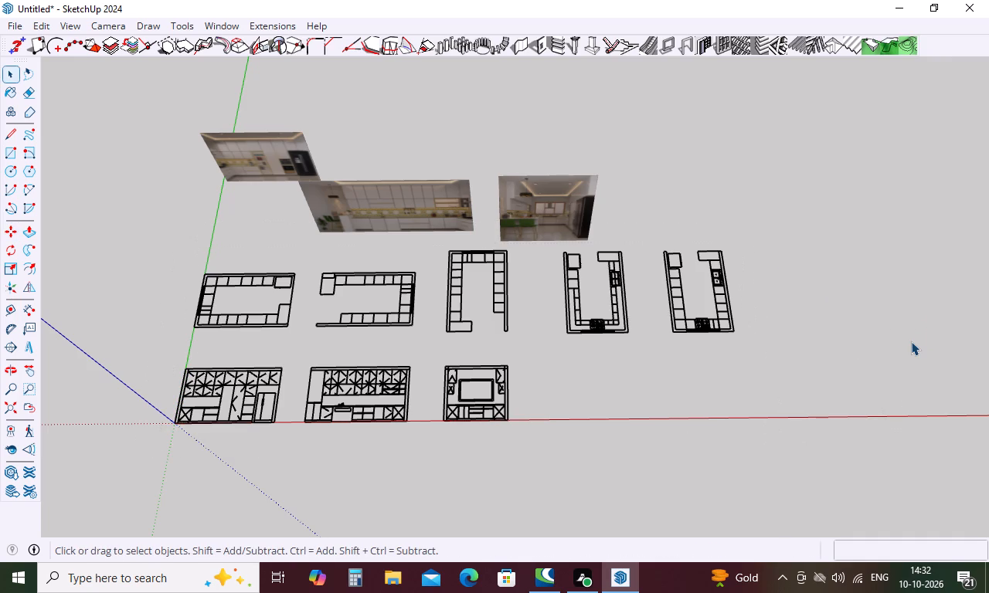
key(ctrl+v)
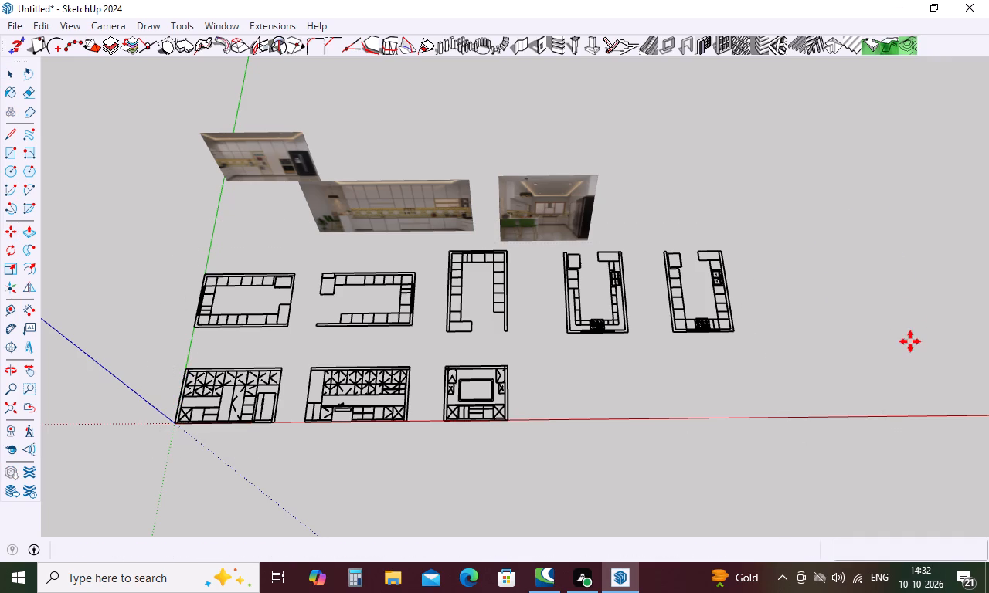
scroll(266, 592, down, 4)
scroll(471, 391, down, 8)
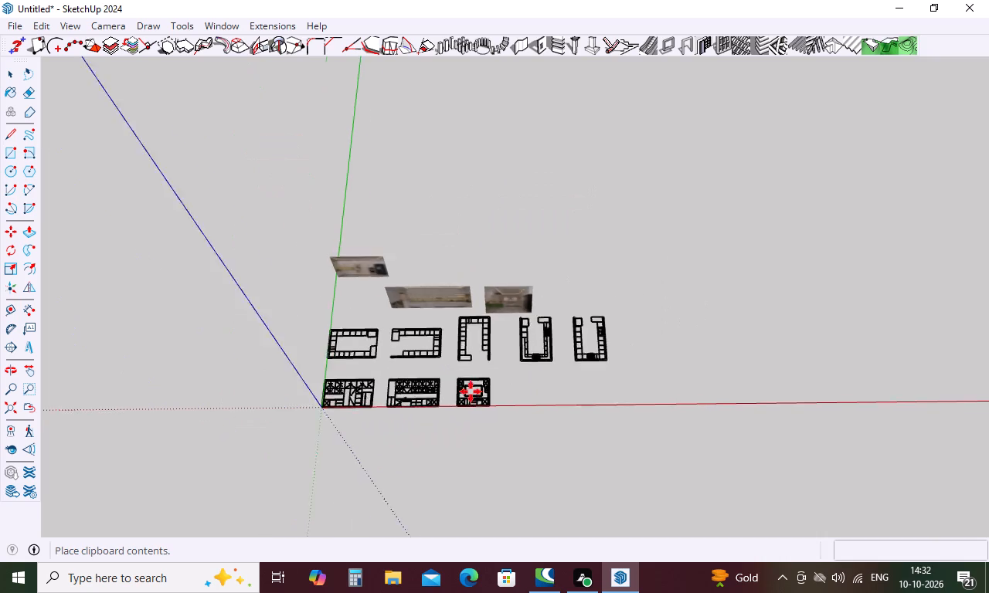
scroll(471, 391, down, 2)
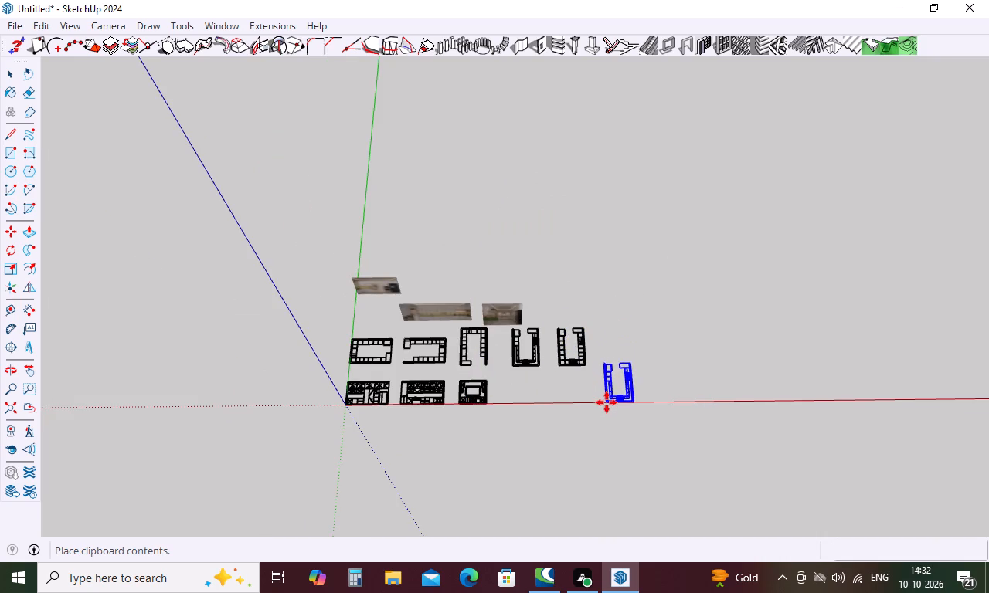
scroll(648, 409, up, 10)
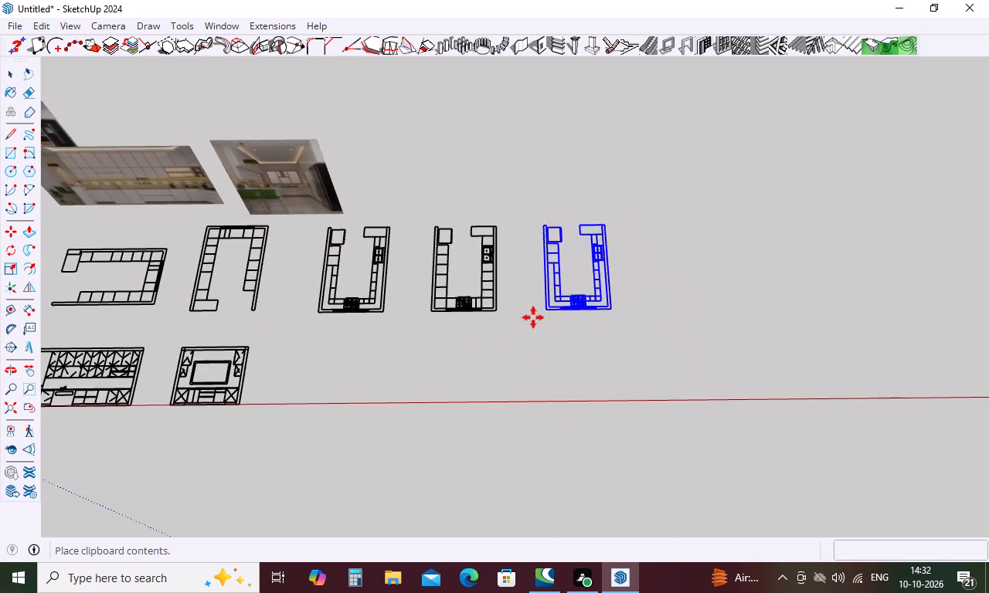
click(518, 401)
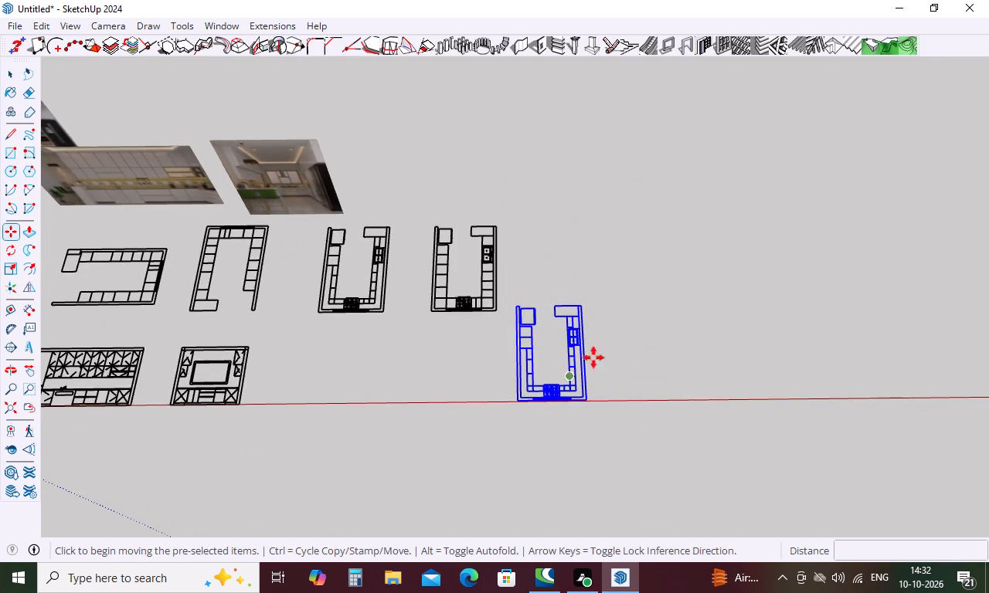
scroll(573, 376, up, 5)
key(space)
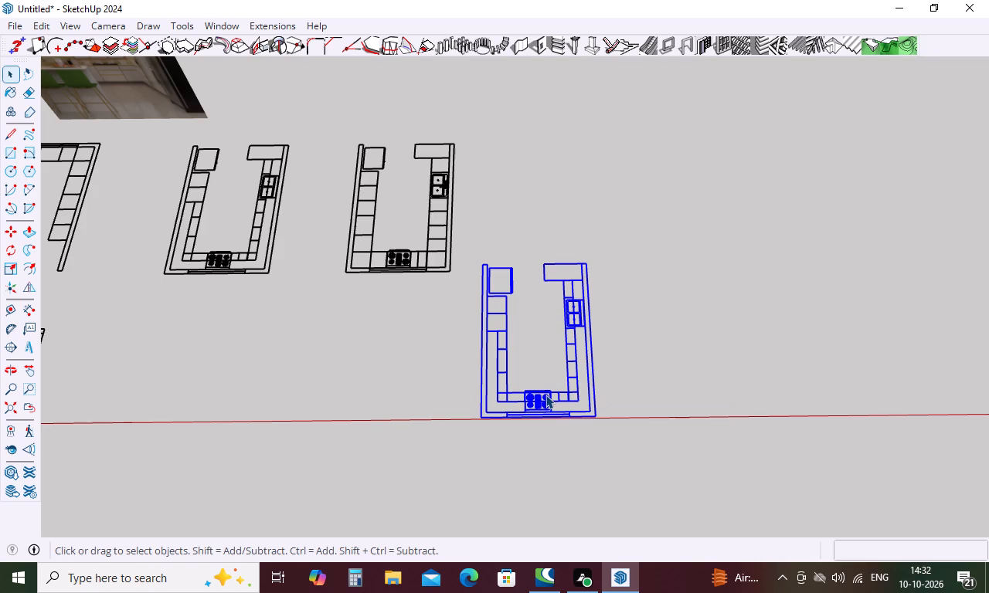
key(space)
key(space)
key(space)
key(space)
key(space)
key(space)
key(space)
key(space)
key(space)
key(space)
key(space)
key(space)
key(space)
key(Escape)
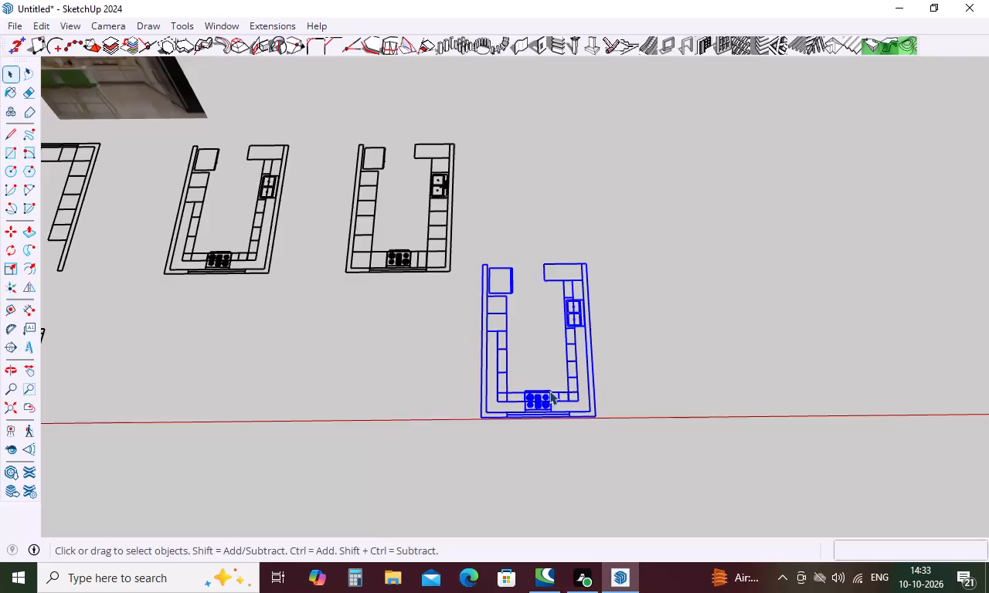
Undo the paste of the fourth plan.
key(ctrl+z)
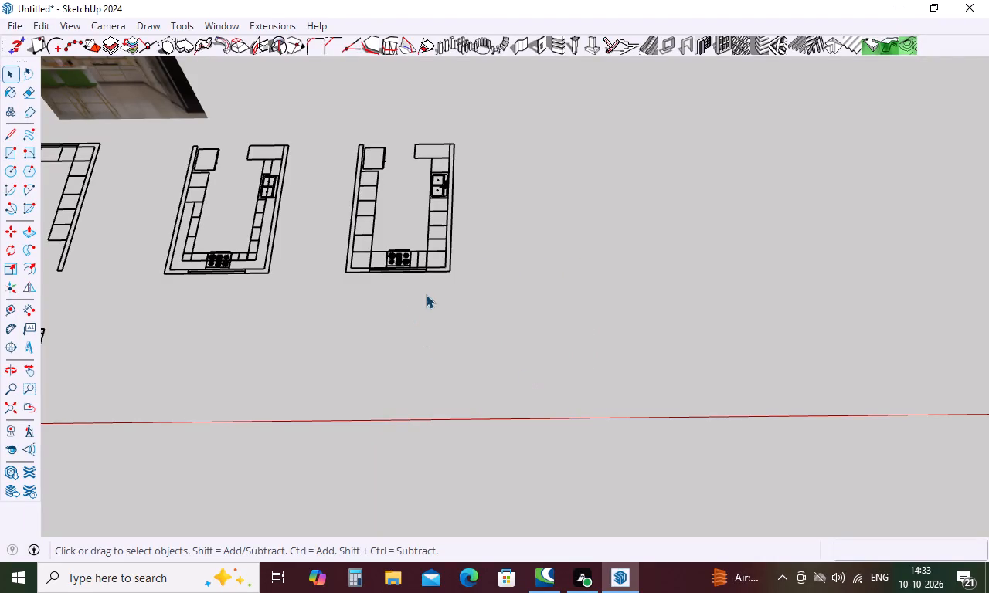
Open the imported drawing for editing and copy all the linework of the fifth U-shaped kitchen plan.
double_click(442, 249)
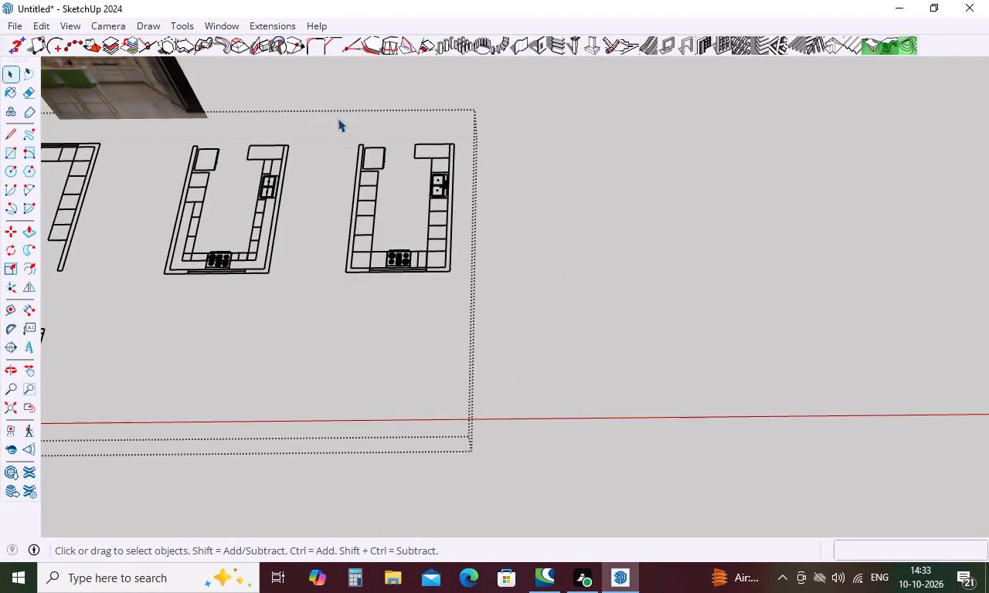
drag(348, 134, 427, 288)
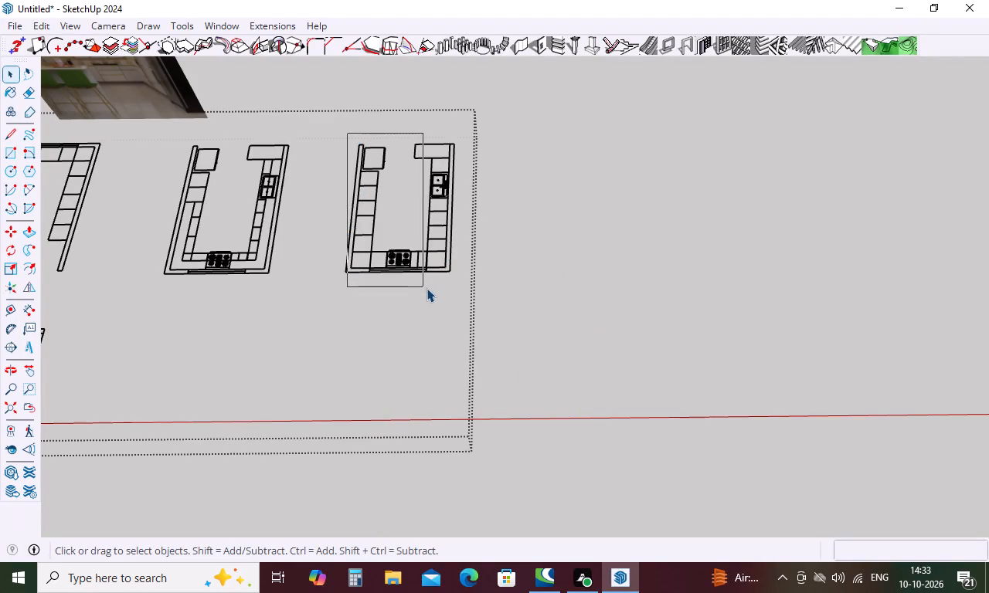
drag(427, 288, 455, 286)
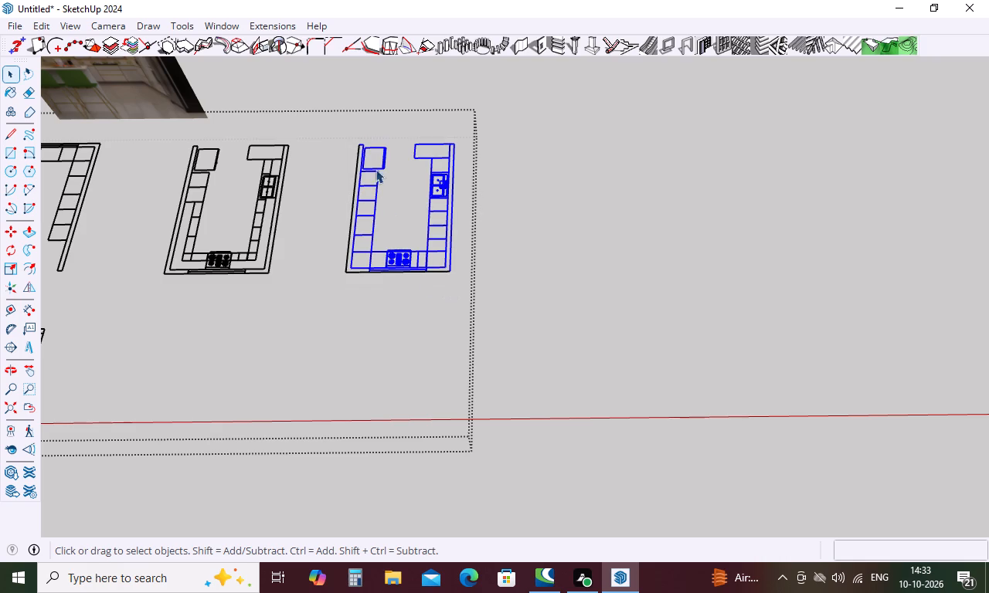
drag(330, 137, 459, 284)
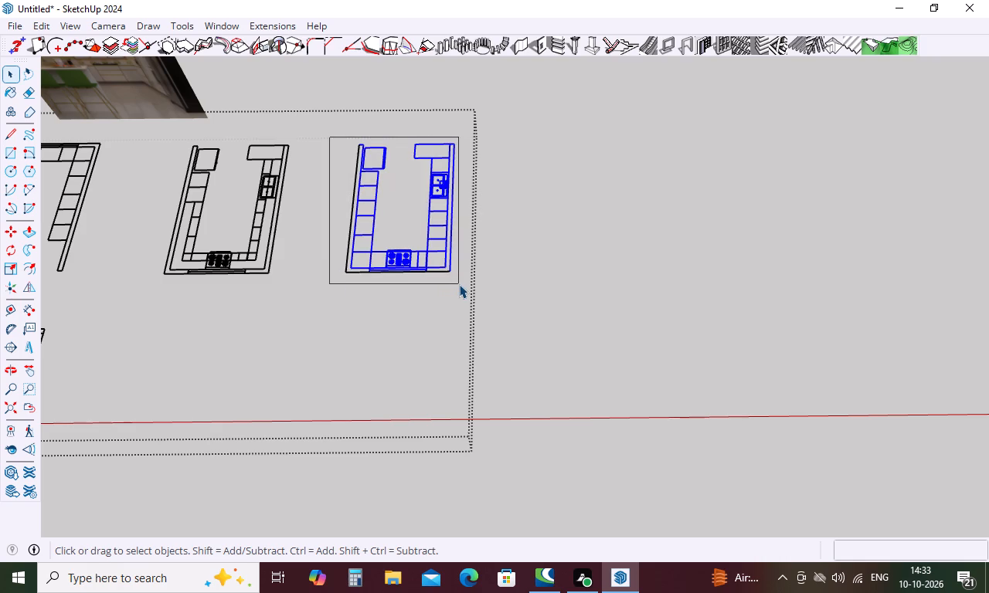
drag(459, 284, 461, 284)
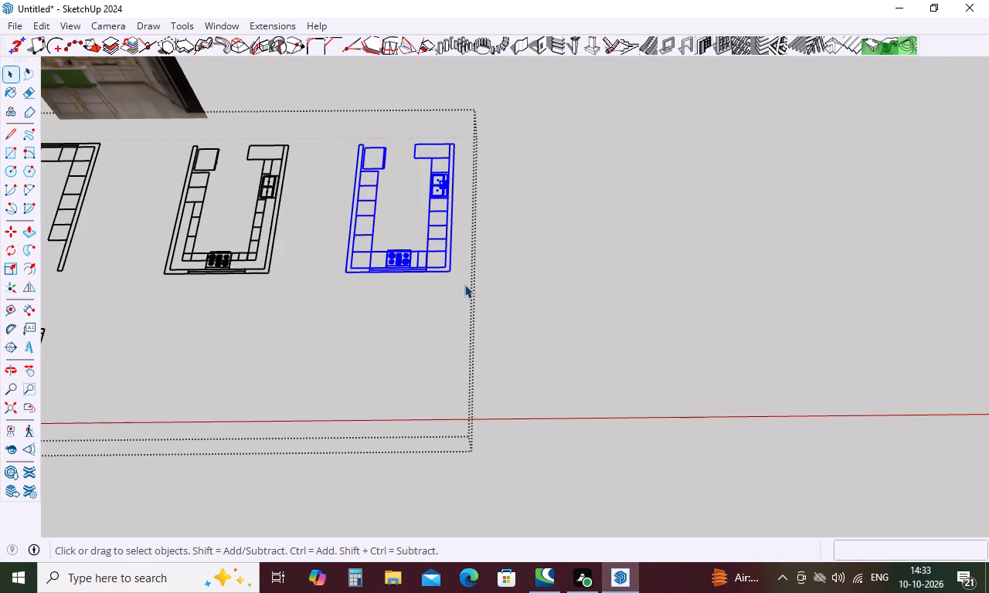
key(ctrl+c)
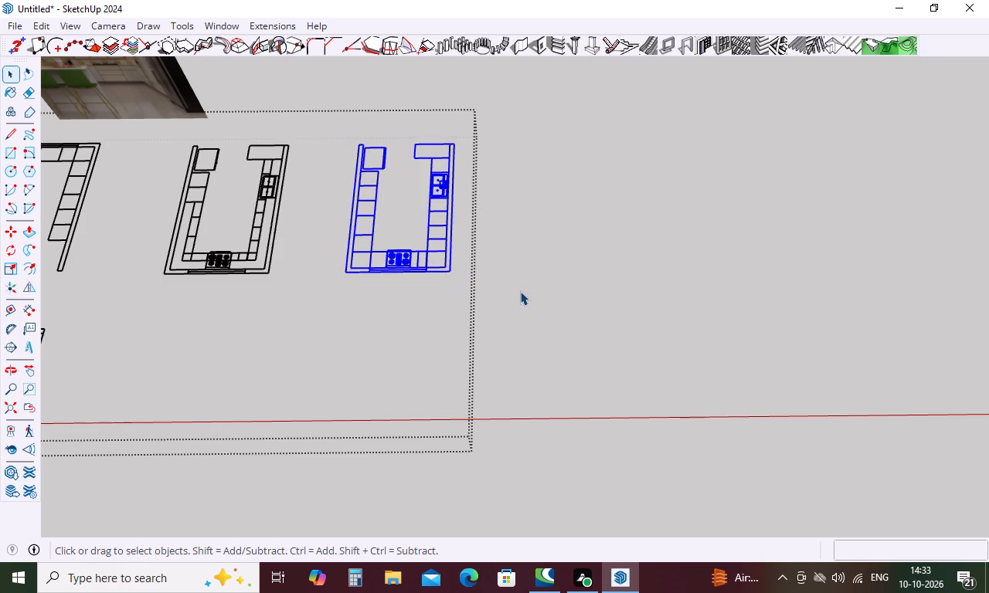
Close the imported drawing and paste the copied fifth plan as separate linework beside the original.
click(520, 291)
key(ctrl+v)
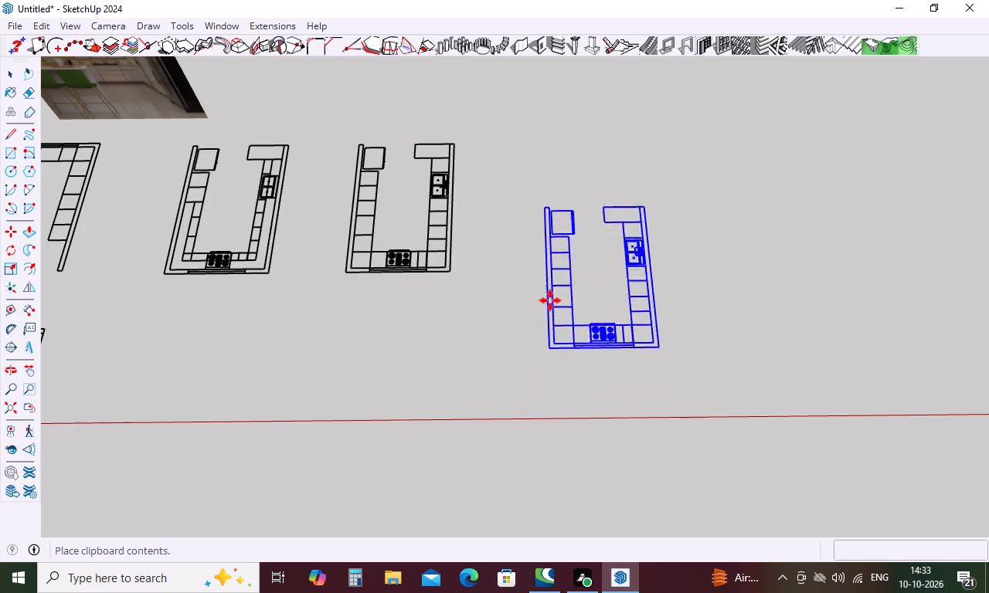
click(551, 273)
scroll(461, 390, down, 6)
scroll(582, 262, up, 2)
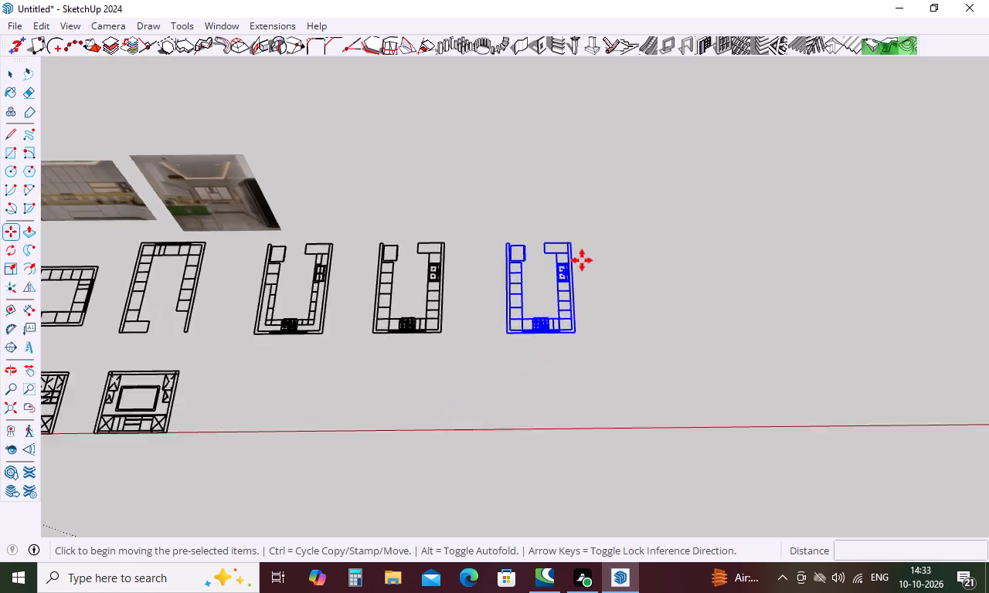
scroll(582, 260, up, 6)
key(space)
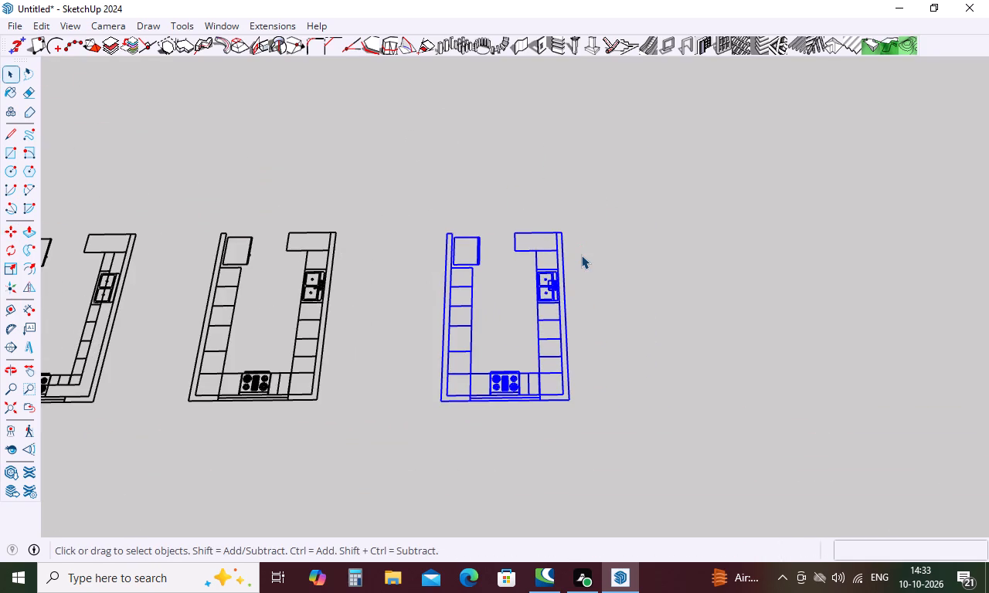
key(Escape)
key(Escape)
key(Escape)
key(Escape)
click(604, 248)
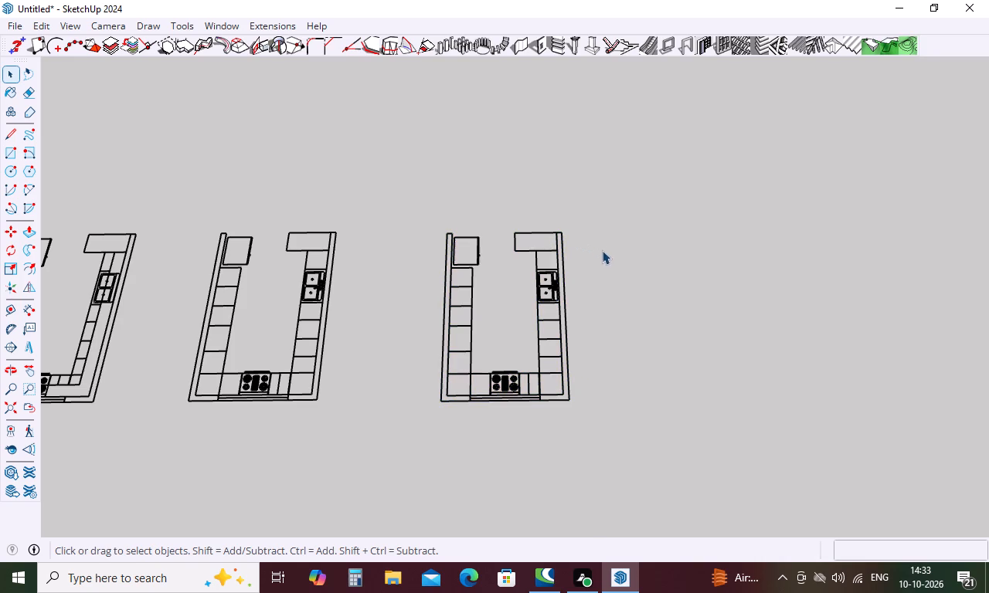
Measure the overall width of the pasted plan along its hob wall with the Dimension tool.
click(29, 313)
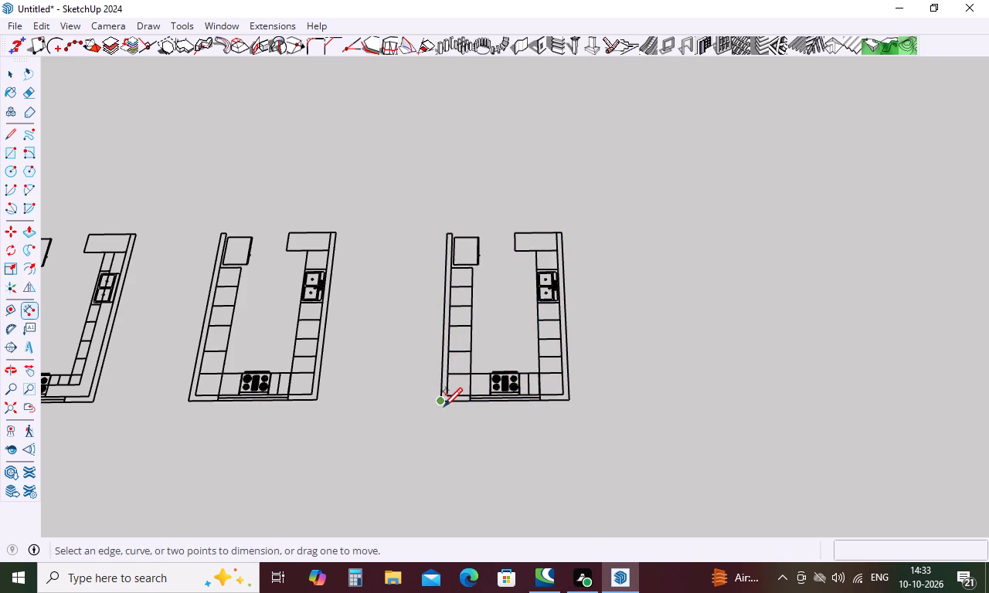
click(444, 405)
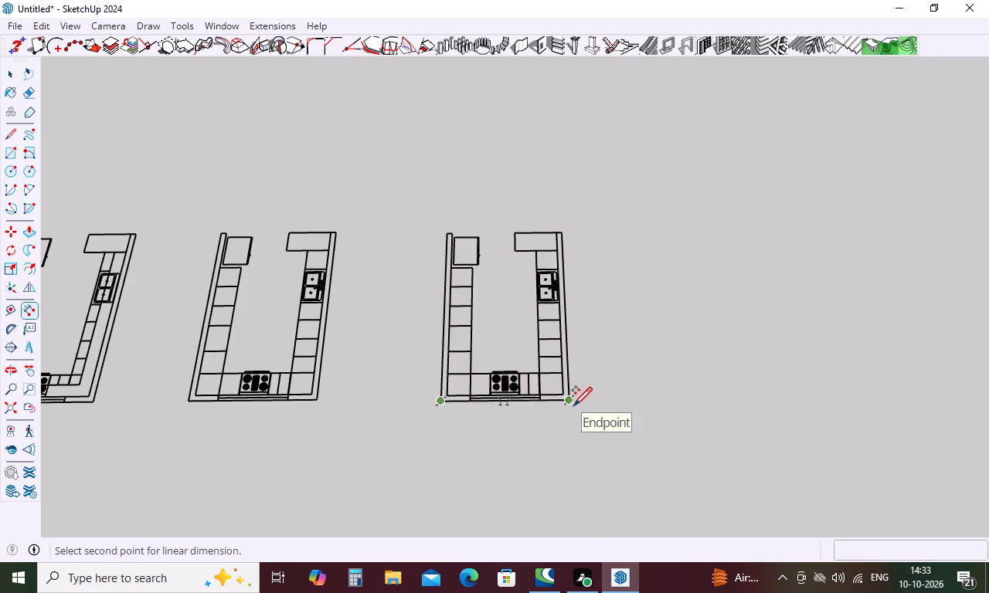
click(573, 405)
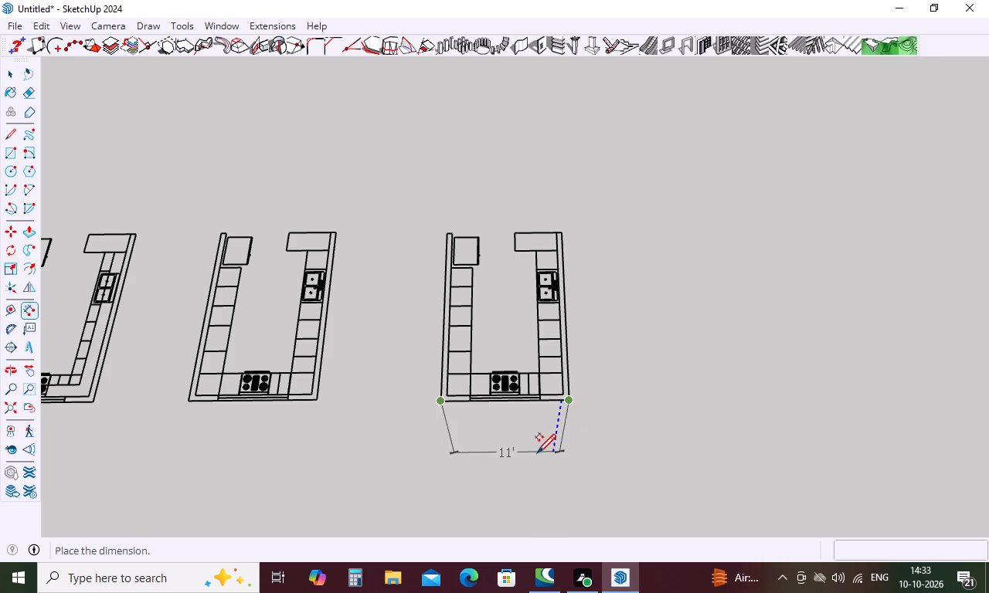
key(space)
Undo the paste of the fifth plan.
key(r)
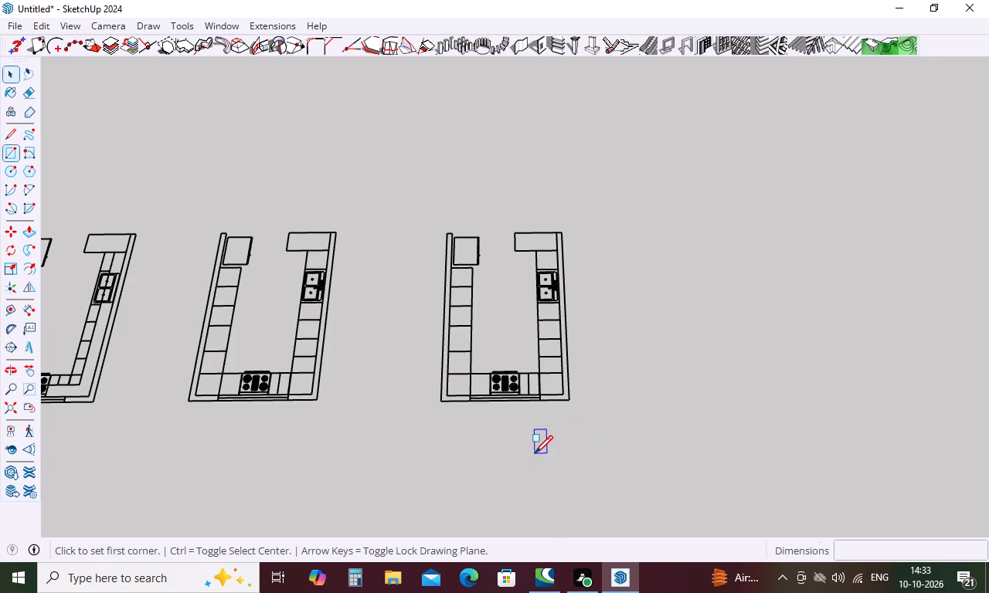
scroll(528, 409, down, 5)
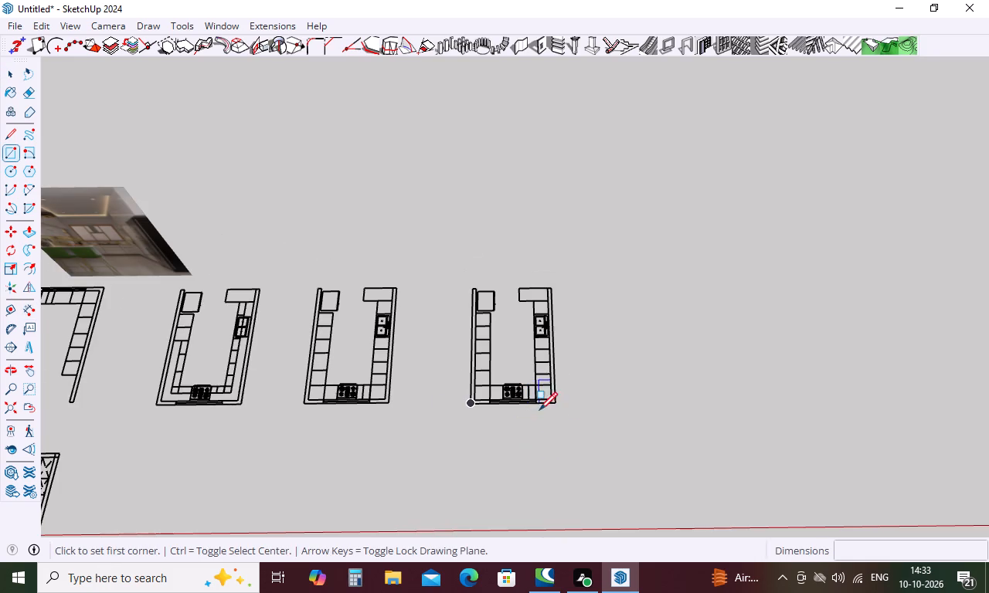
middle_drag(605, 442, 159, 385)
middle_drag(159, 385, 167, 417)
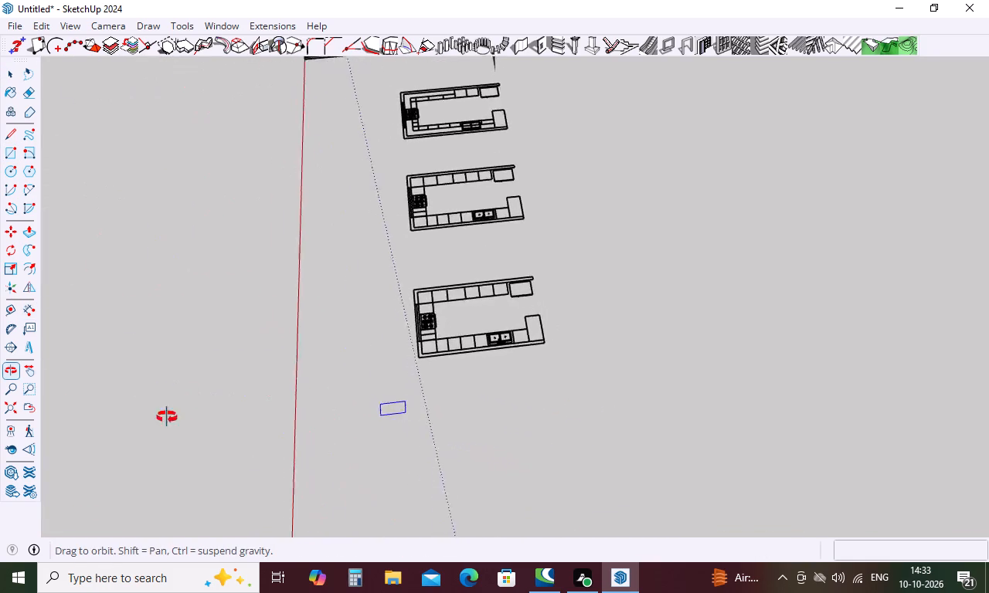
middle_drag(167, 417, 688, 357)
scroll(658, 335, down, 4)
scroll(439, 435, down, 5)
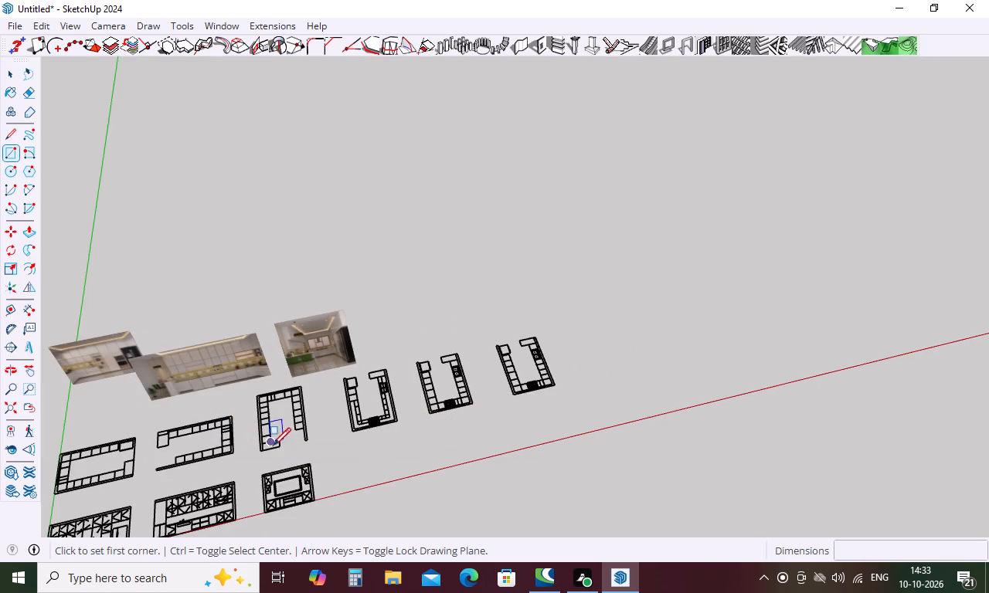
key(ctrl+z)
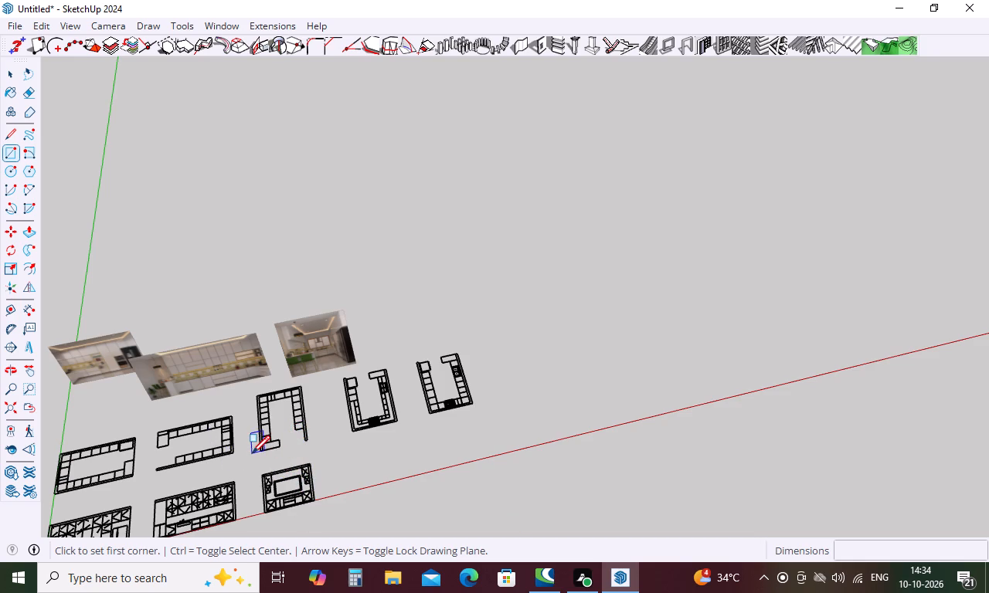
Examine the reference images against the plans, focusing on the second image's wall cabinets, patterned backsplash, base units and breakfast counter.
scroll(252, 453, up, 5)
scroll(399, 446, down, 10)
middle_drag(398, 452, 334, 420)
scroll(267, 367, up, 3)
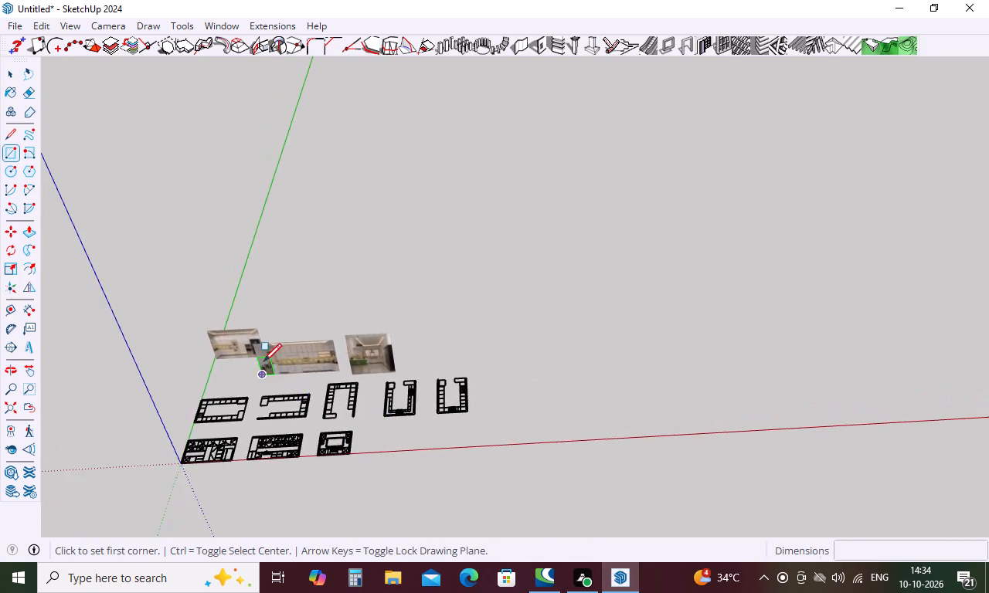
scroll(263, 361, up, 3)
scroll(139, 354, up, 5)
scroll(308, 343, up, 5)
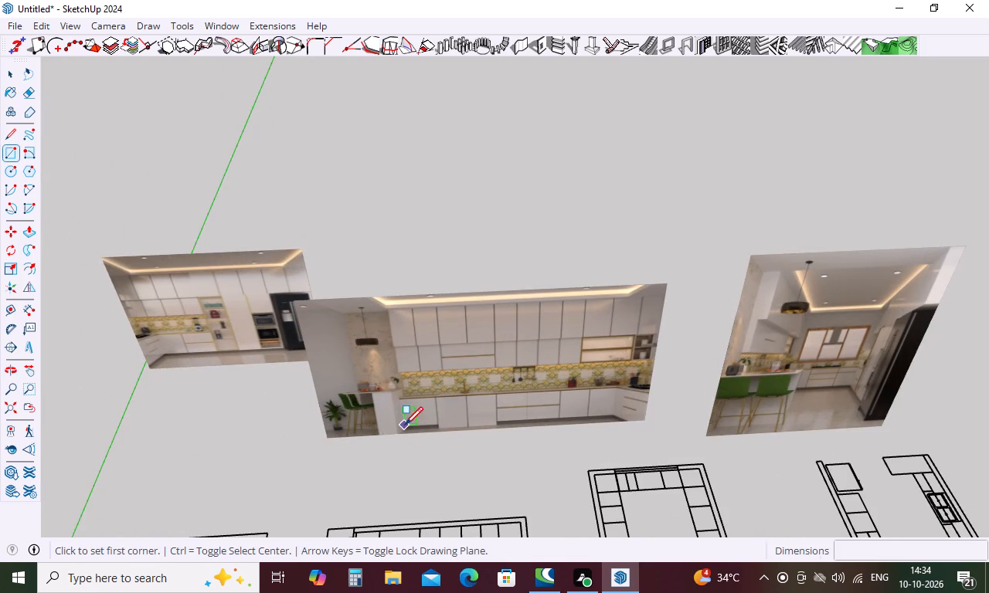
scroll(391, 404, down, 8)
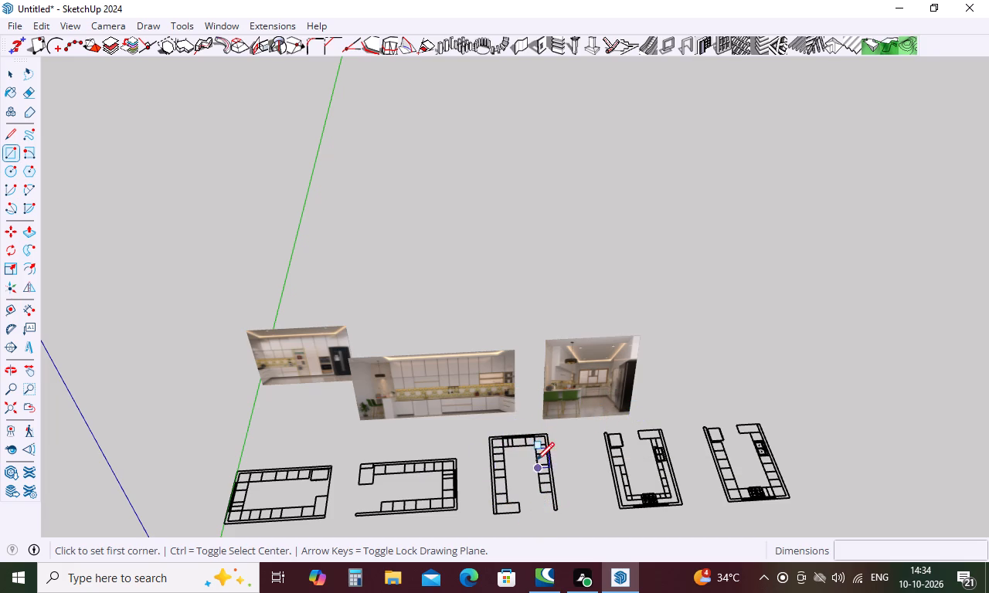
scroll(475, 445, up, 5)
scroll(386, 368, up, 11)
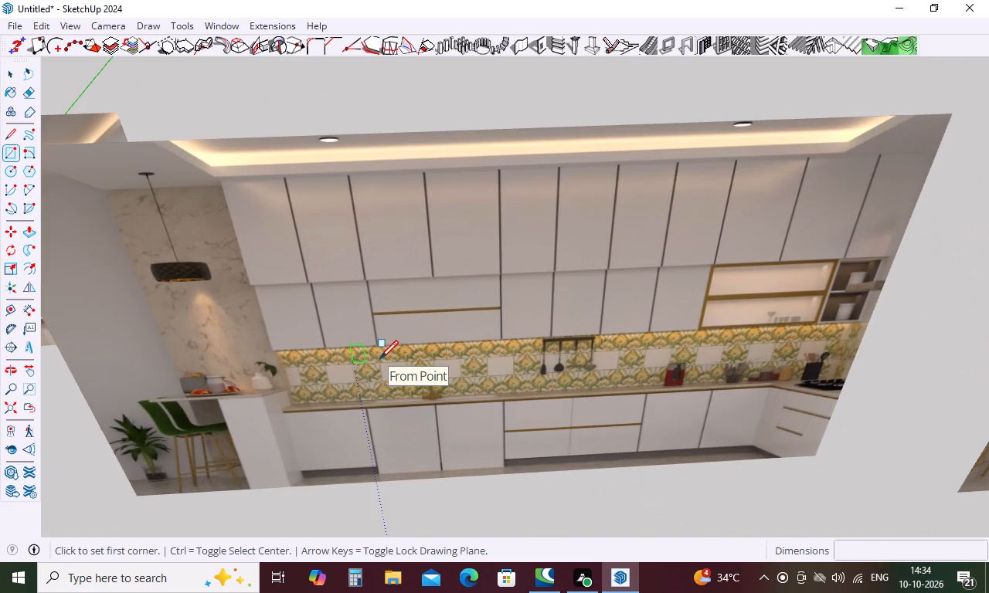
scroll(380, 358, down, 4)
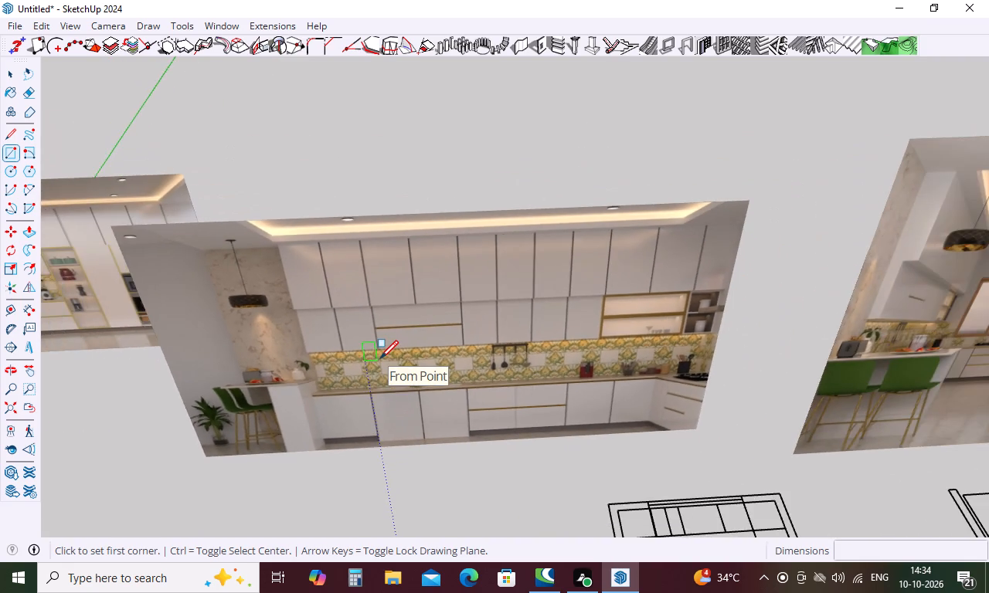
scroll(380, 358, down, 9)
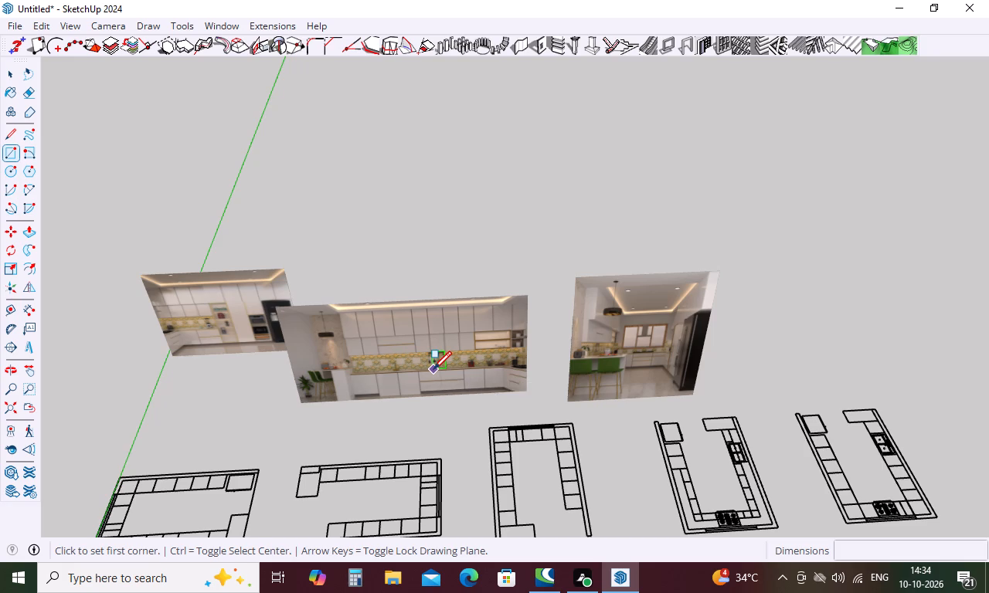
Examine the second reference image's tiled backsplash and cabinet layout, then compare the three images with the plans.
scroll(433, 369, down, 1)
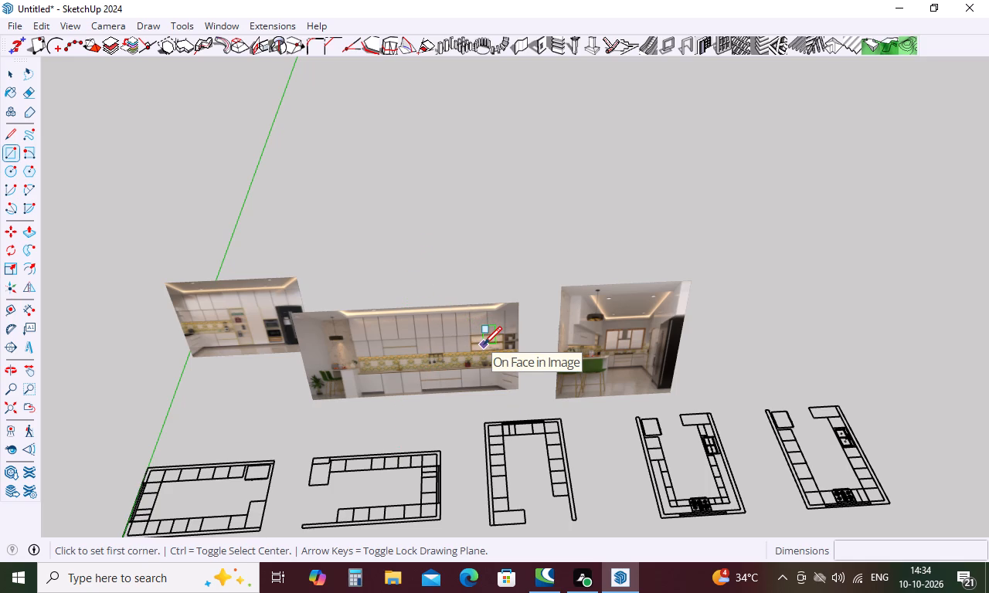
scroll(484, 344, down, 1)
scroll(481, 357, up, 6)
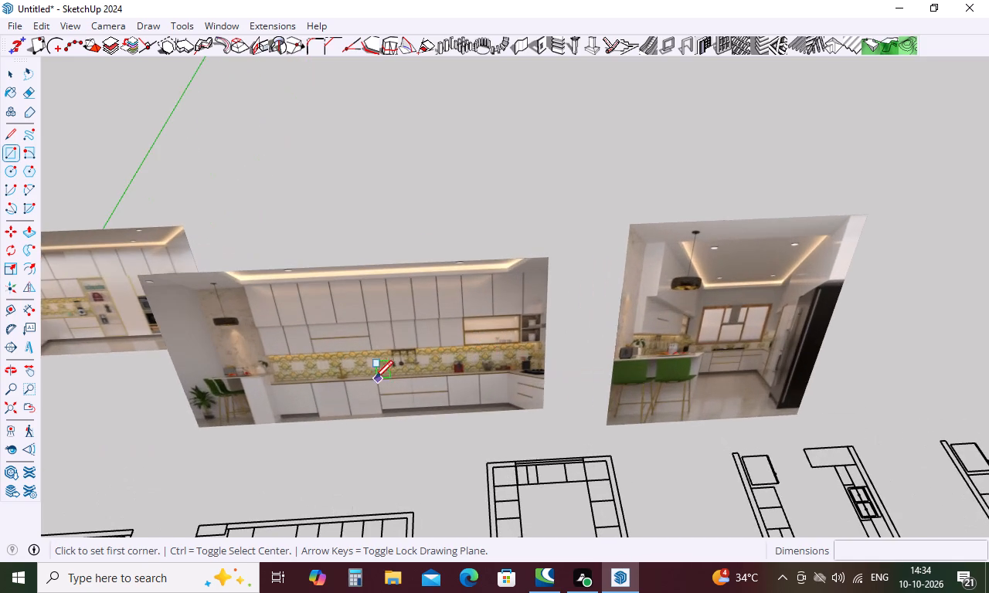
scroll(318, 378, up, 20)
scroll(394, 373, up, 2)
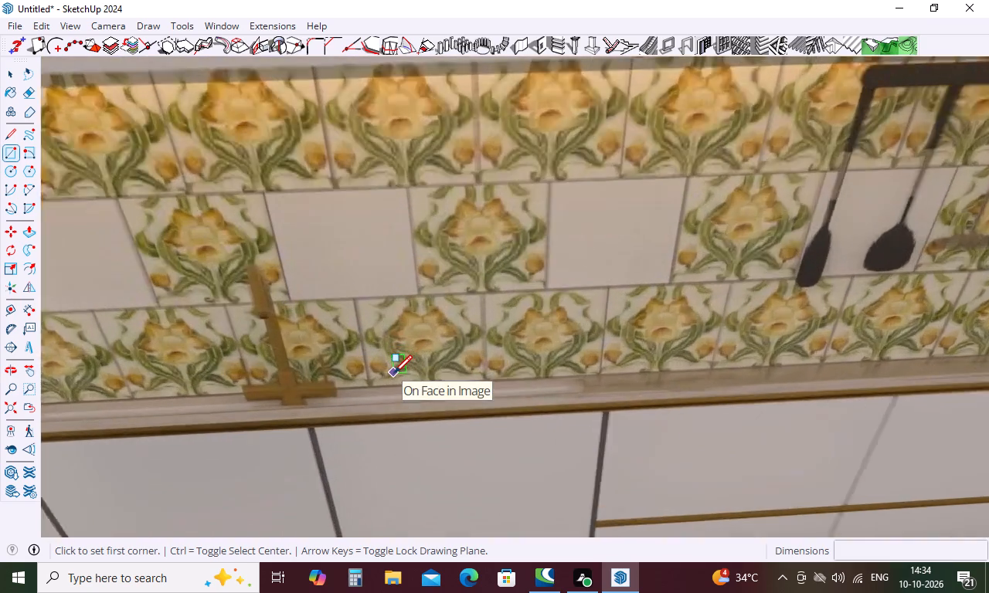
scroll(394, 373, up, 2)
scroll(394, 373, down, 20)
scroll(394, 373, down, 11)
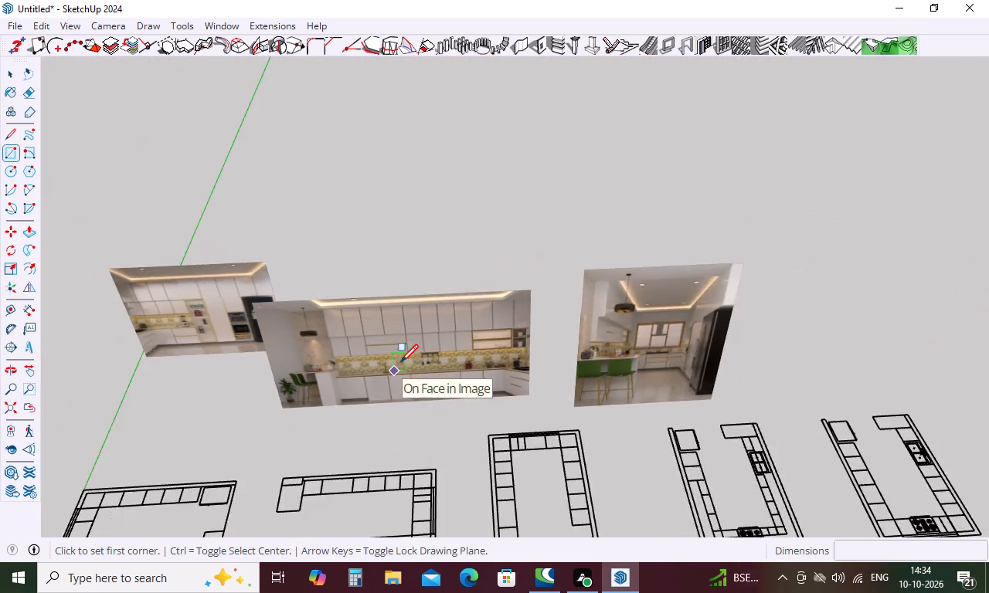
scroll(400, 362, down, 10)
Open the imported drawing and copy the complete third plan, the U-shaped layout in the upper row.
key(space)
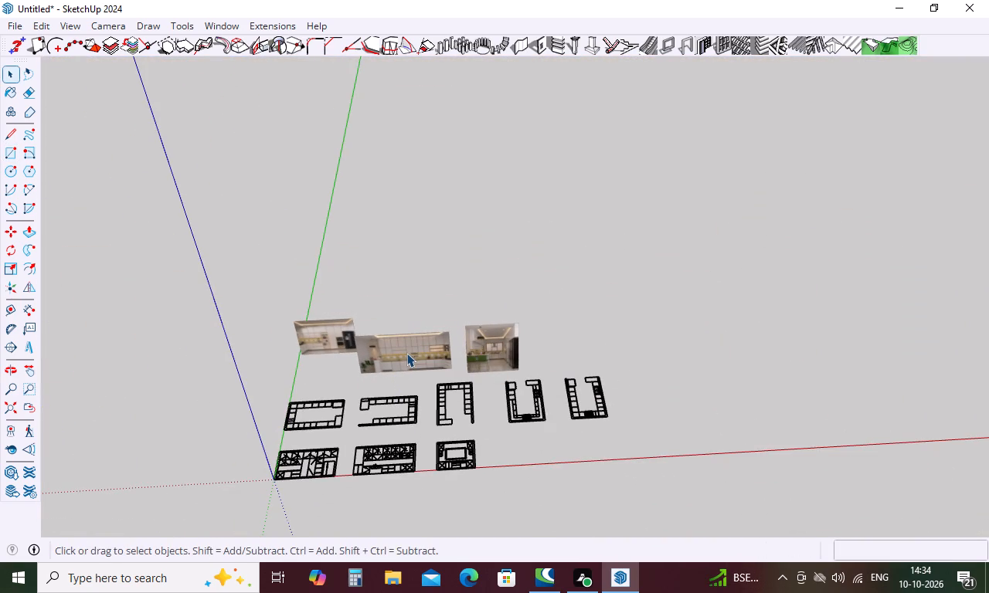
double_click(437, 411)
scroll(438, 414, up, 3)
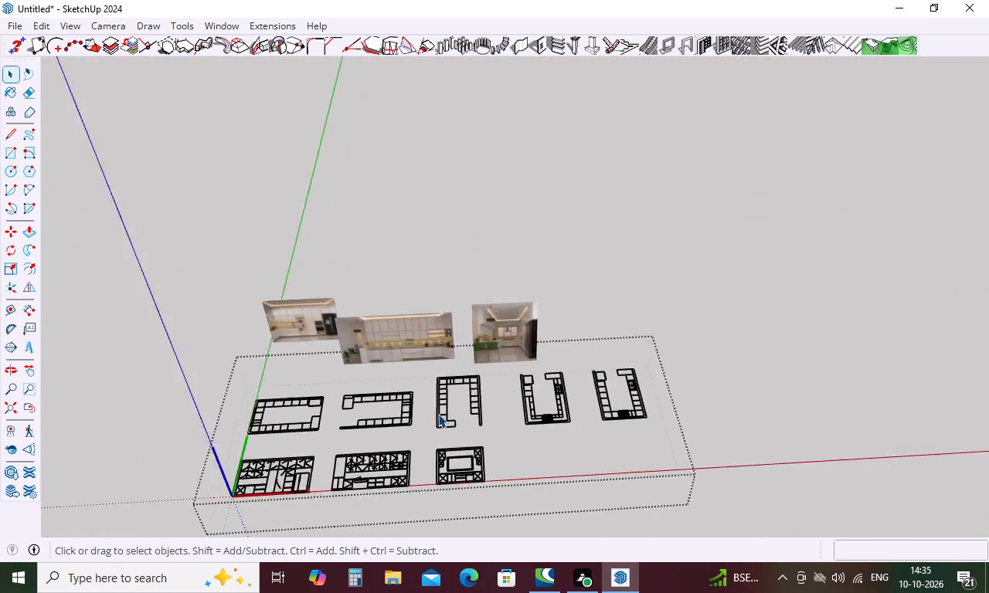
scroll(438, 414, up, 8)
drag(426, 324, 426, 464)
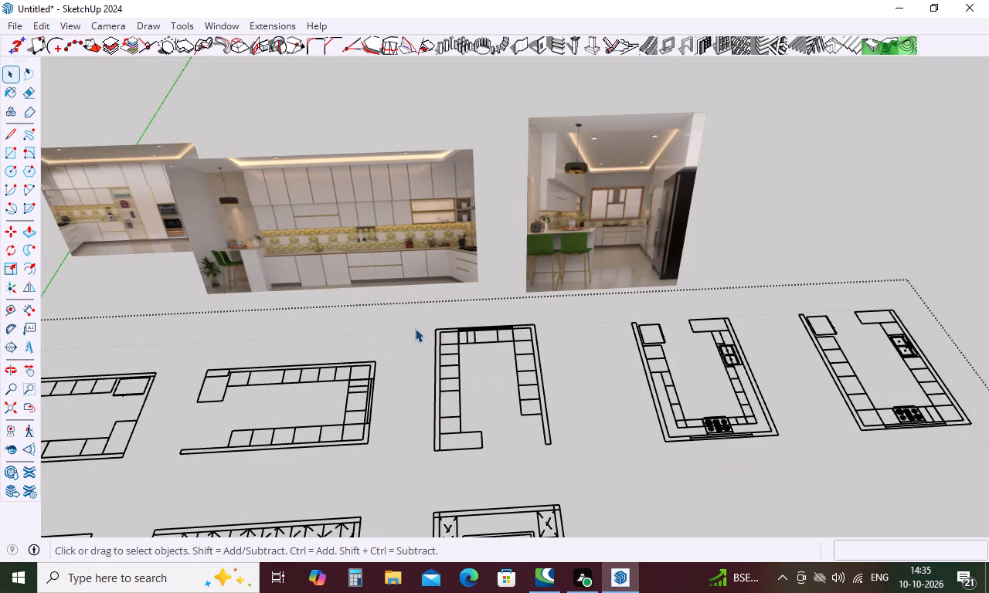
drag(415, 319, 585, 479)
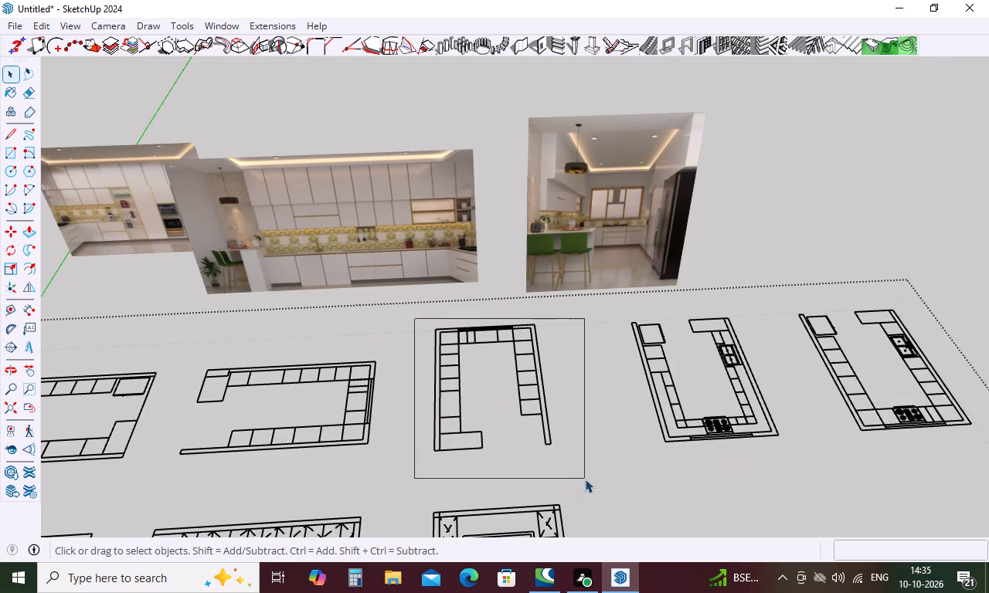
drag(585, 479, 590, 477)
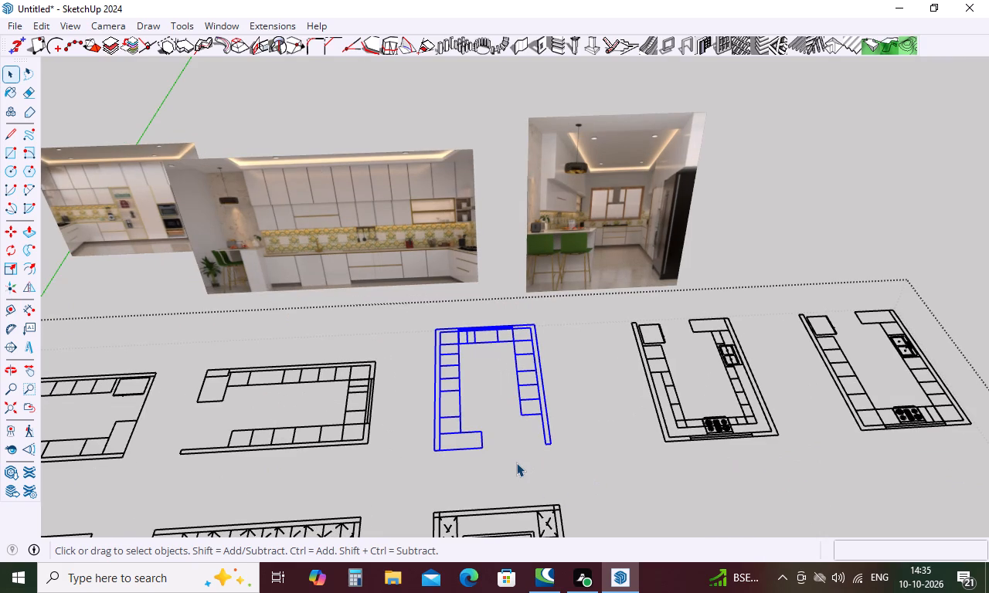
key(ctrl+c)
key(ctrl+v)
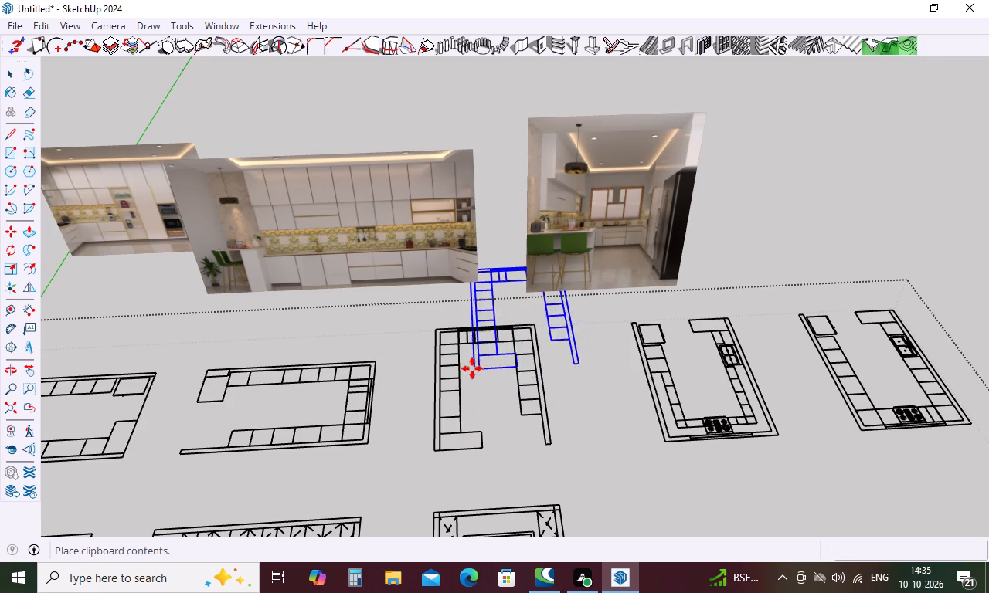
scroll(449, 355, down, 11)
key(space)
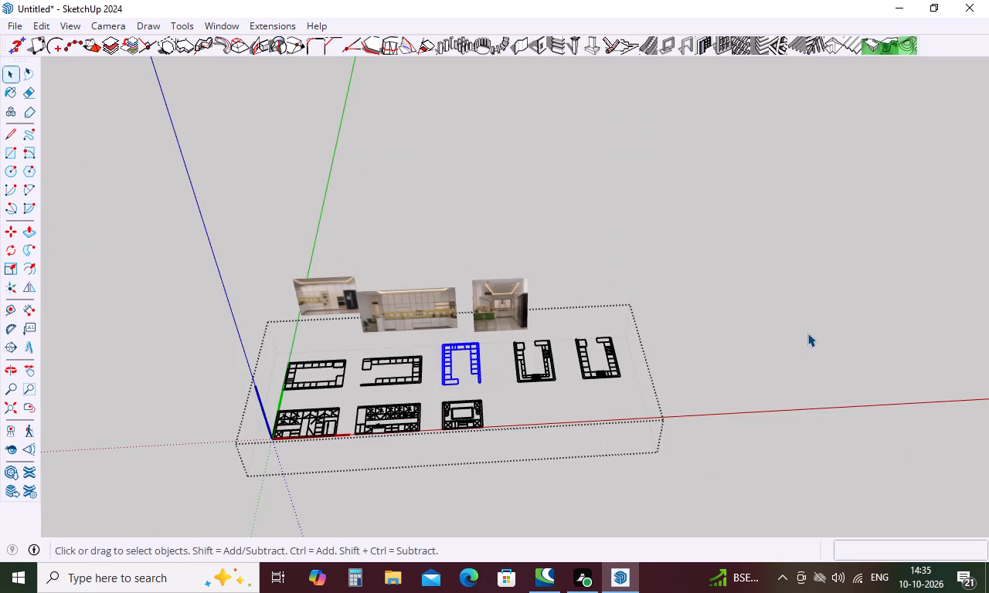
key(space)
Close the imported drawing and paste the third plan as separate linework beside the red axis, beyond the fifth plan, leaving it deselected.
key(Escape)
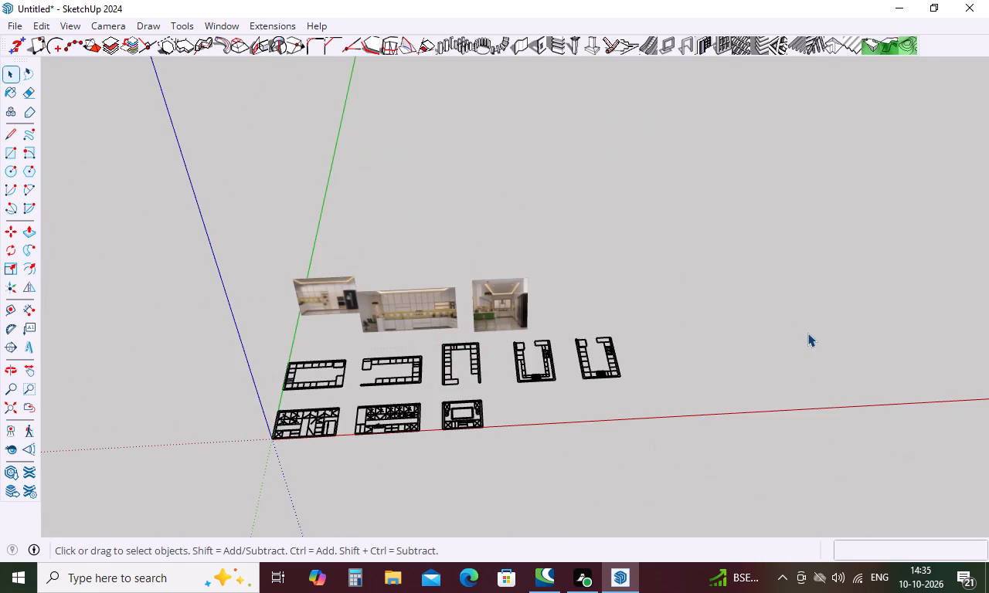
key(ctrl+v)
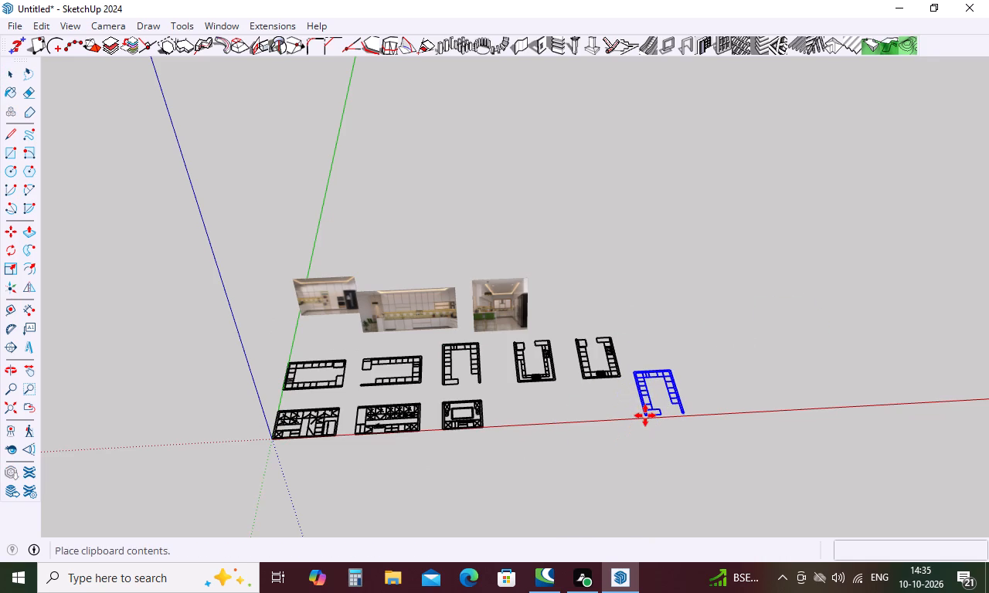
click(645, 415)
scroll(695, 374, up, 10)
middle_drag(681, 435, 666, 416)
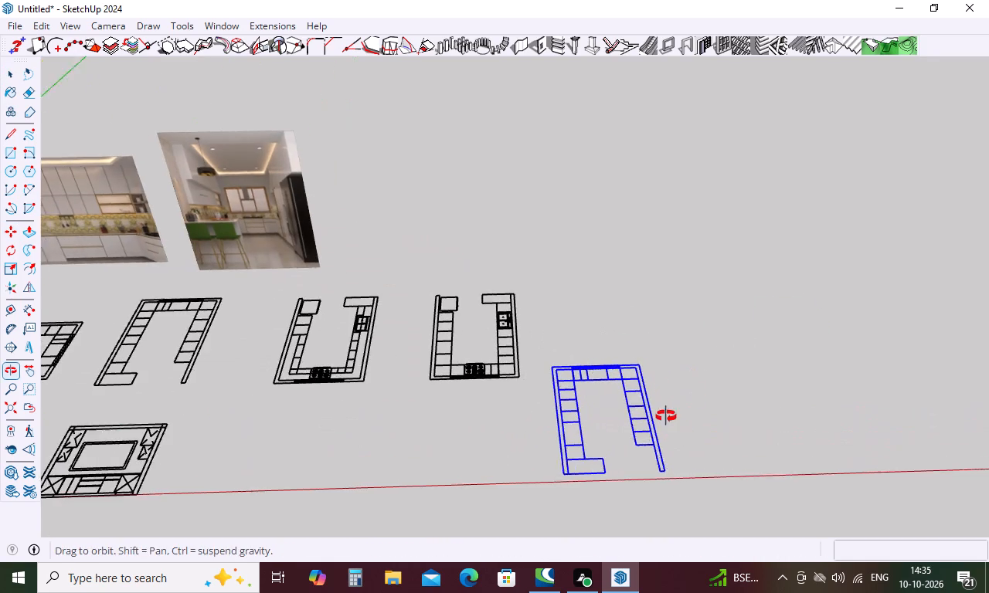
middle_drag(666, 416, 658, 410)
scroll(575, 509, up, 5)
key(space)
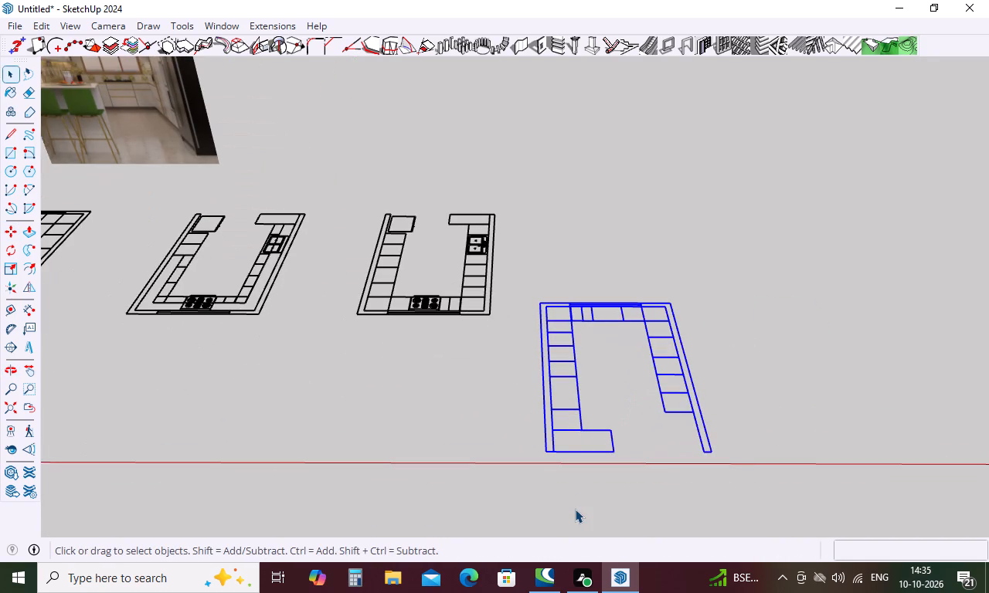
key(space)
key(space)
key(Escape)
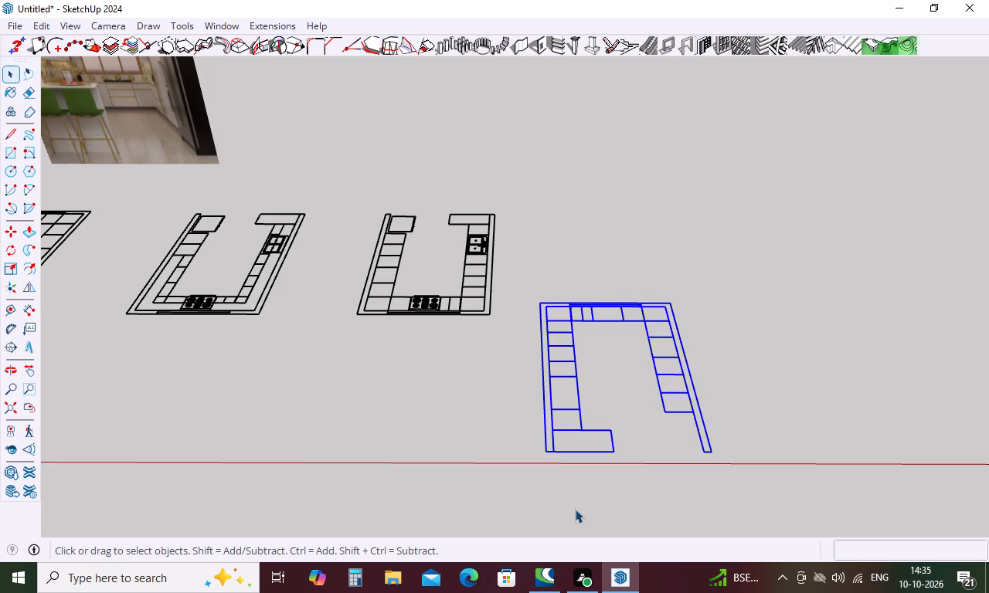
click(576, 504)
Examine the first and second reference images alongside the row of plans.
scroll(610, 415, down, 9)
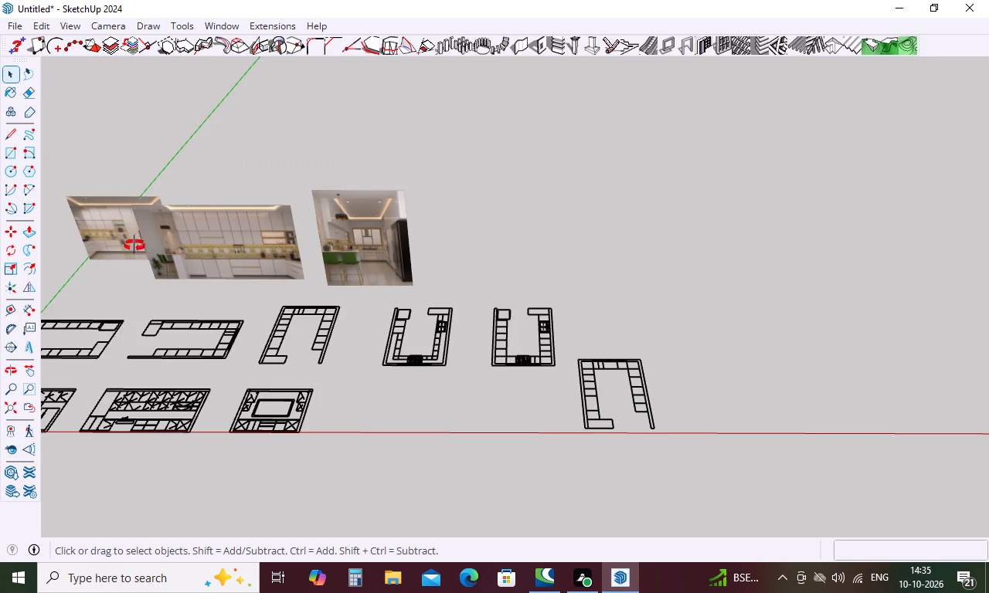
middle_drag(134, 246, 228, 235)
scroll(228, 235, down, 12)
scroll(88, 269, up, 6)
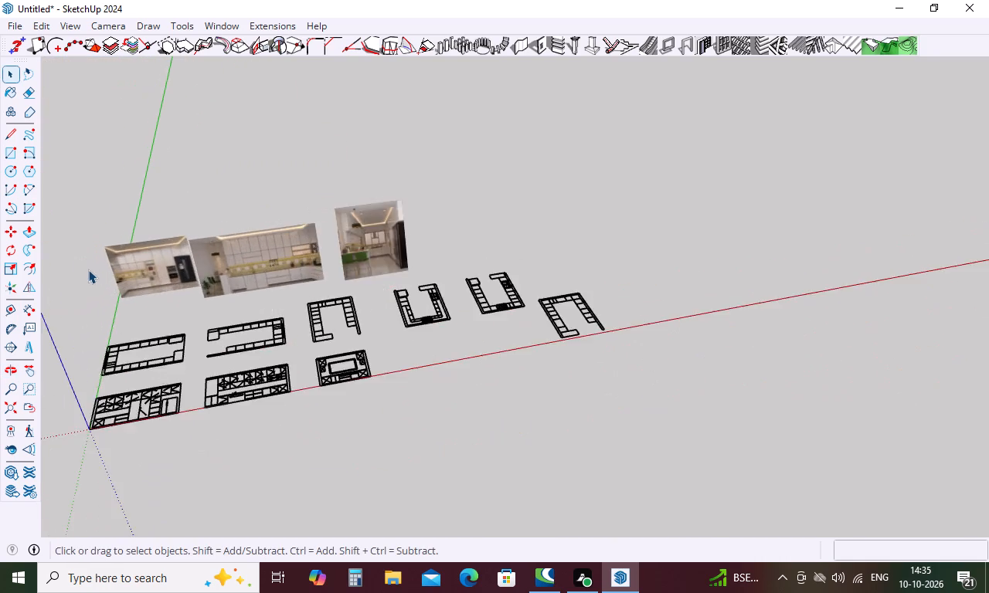
scroll(88, 269, up, 17)
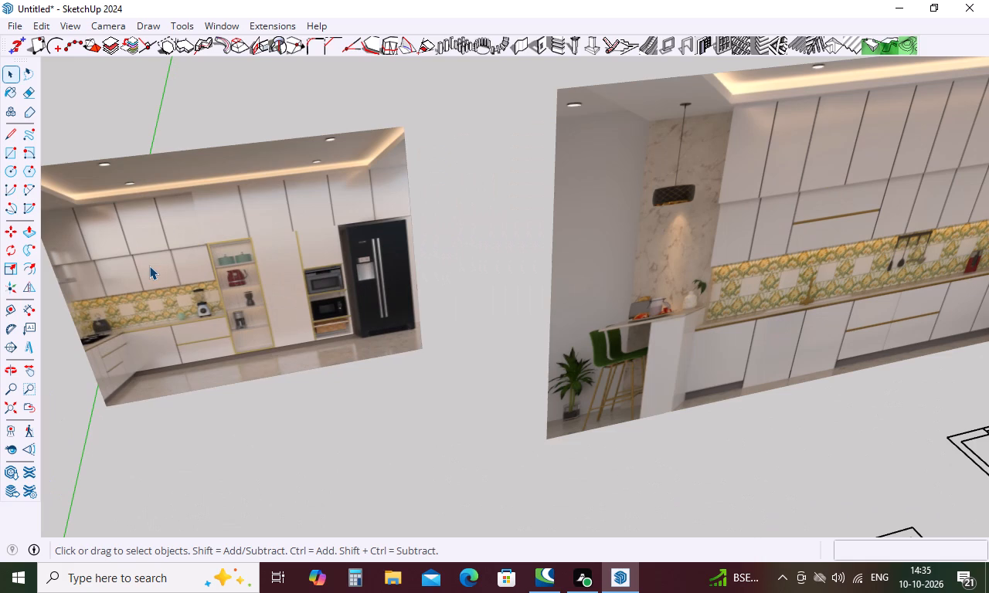
scroll(149, 266, down, 3)
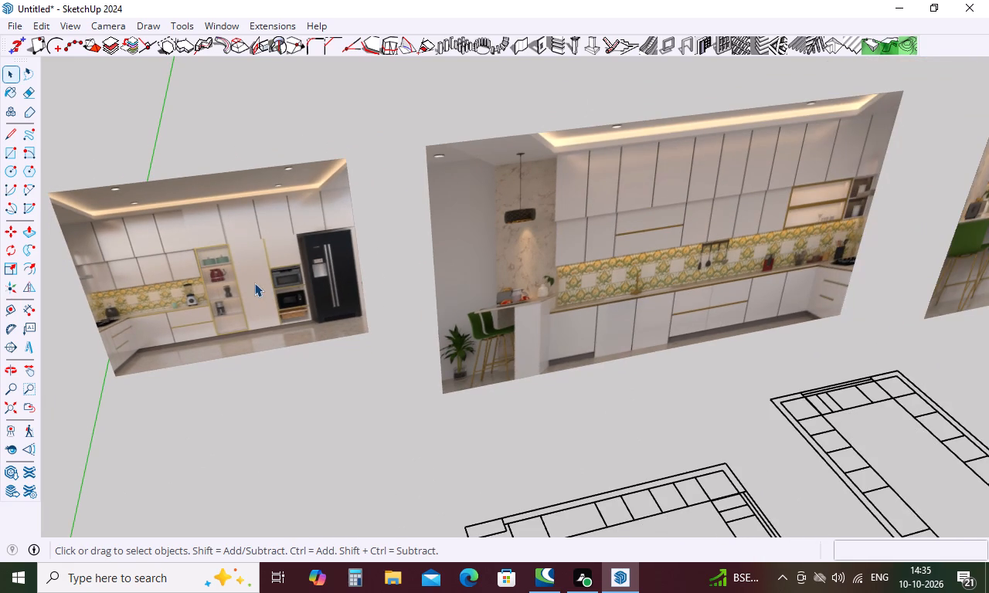
scroll(250, 269, down, 11)
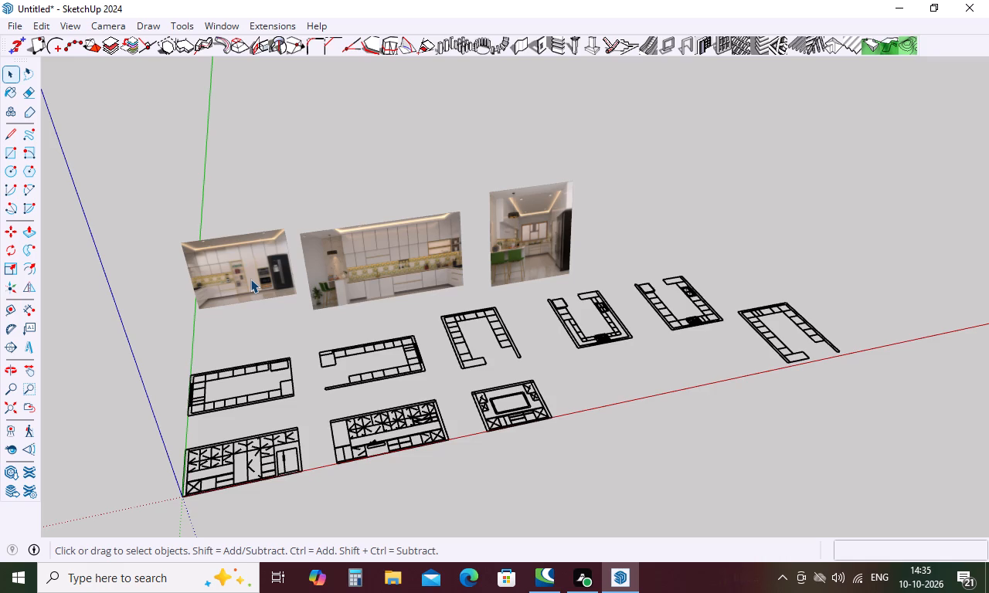
Examine the first reference image's cabinet wall and compare it with the neighbouring images and the plans.
scroll(209, 272, up, 5)
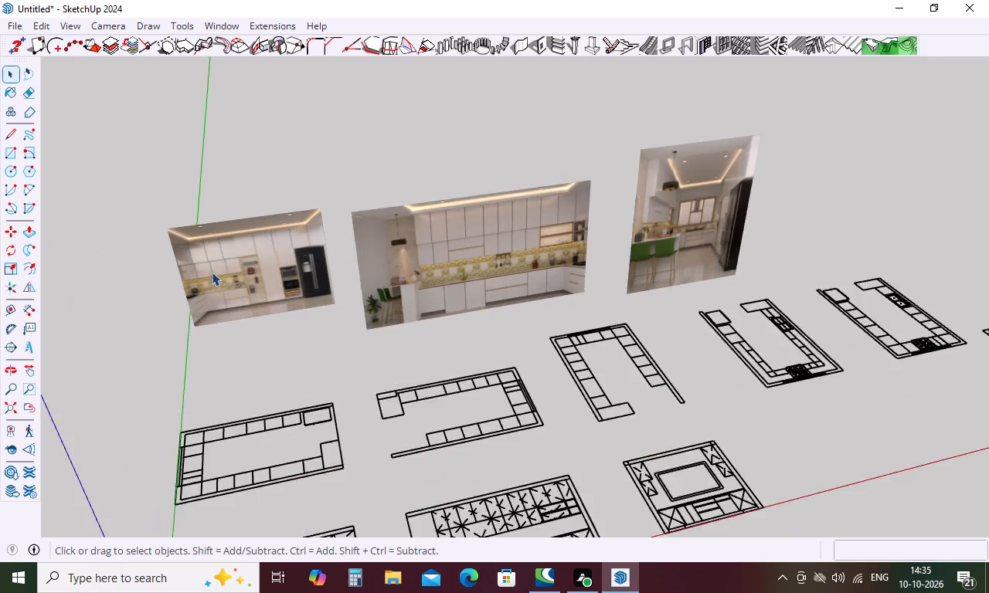
scroll(212, 272, up, 10)
scroll(253, 338, up, 5)
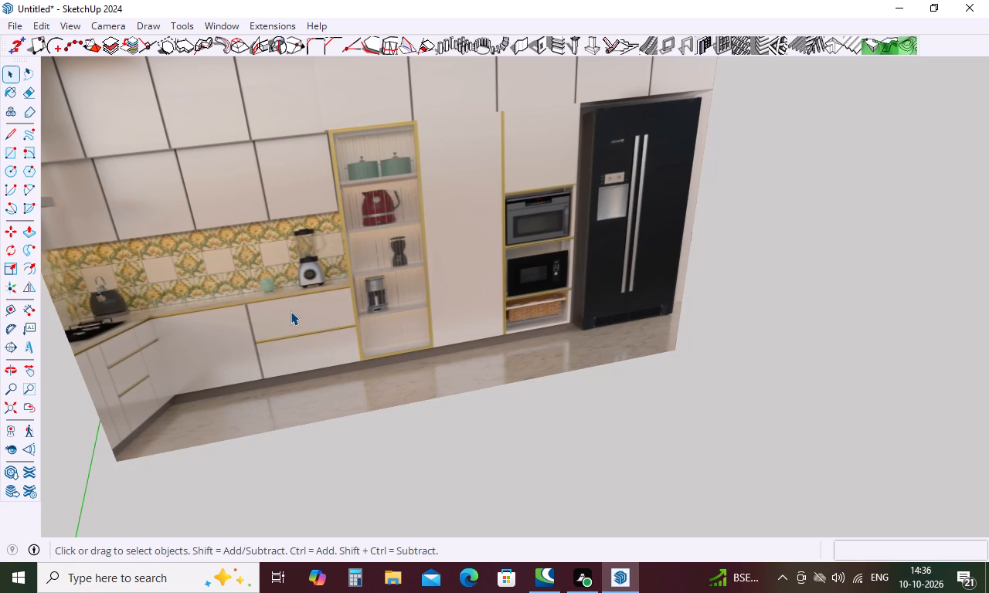
scroll(287, 302, down, 4)
middle_drag(285, 301, 276, 305)
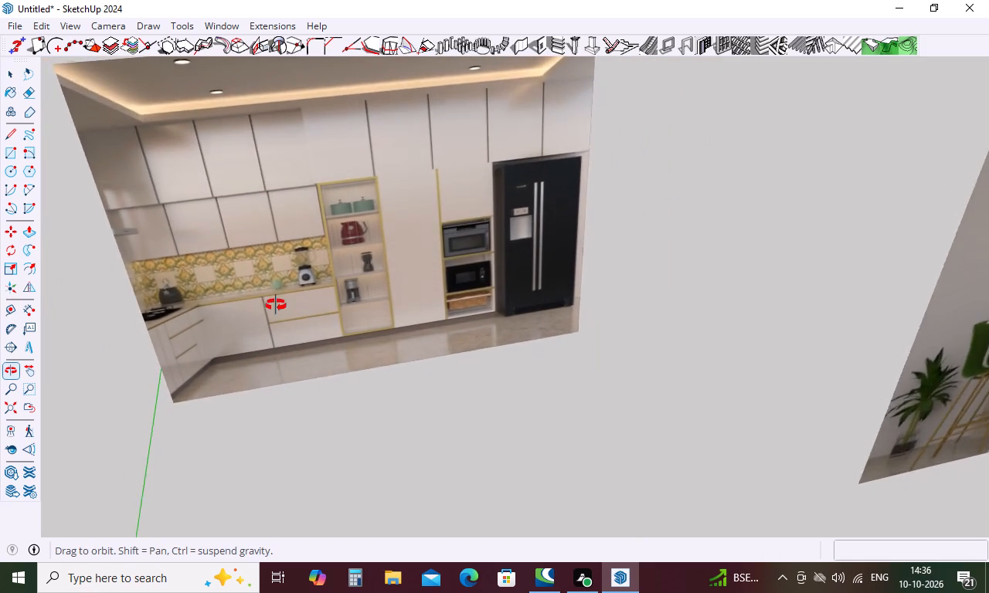
middle_drag(276, 305, 276, 275)
scroll(276, 274, up, 1)
scroll(276, 270, down, 5)
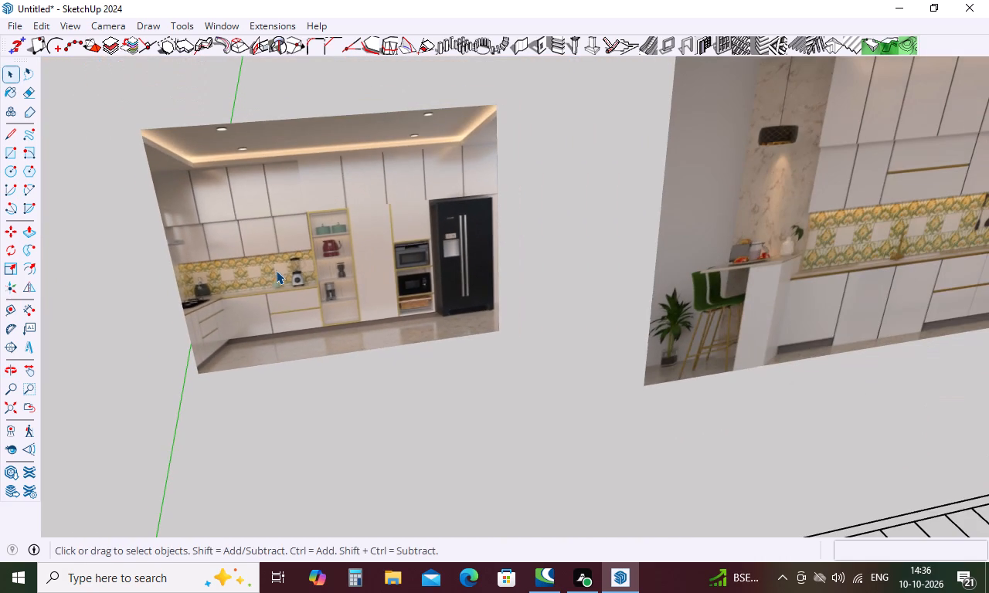
scroll(276, 270, down, 5)
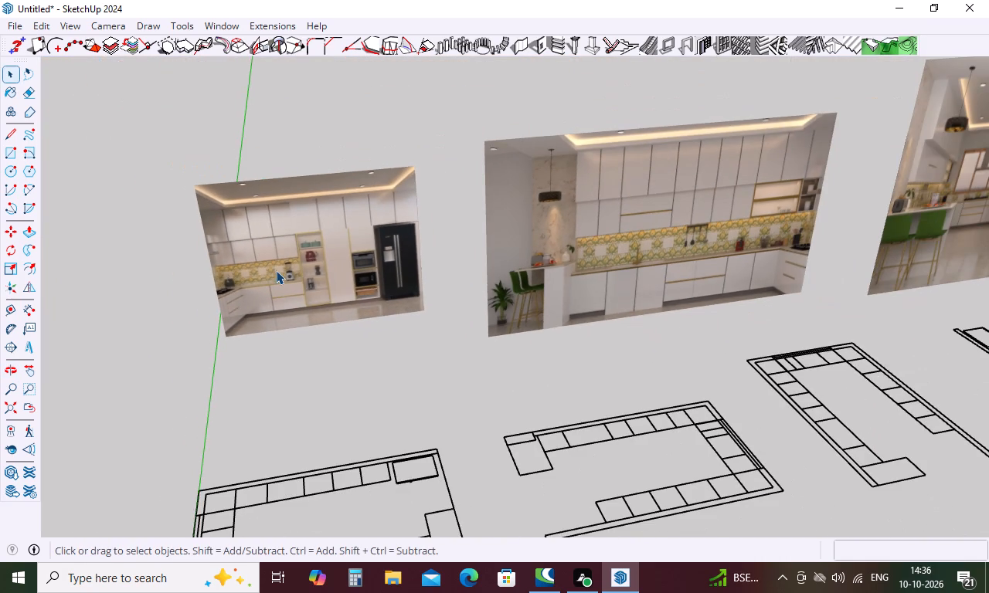
scroll(276, 270, down, 8)
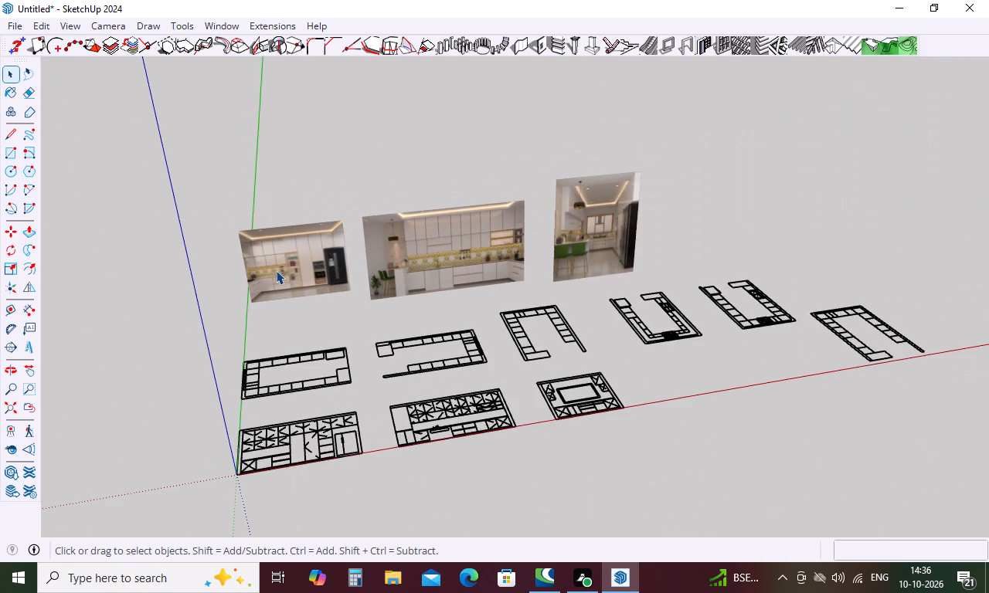
scroll(276, 270, up, 4)
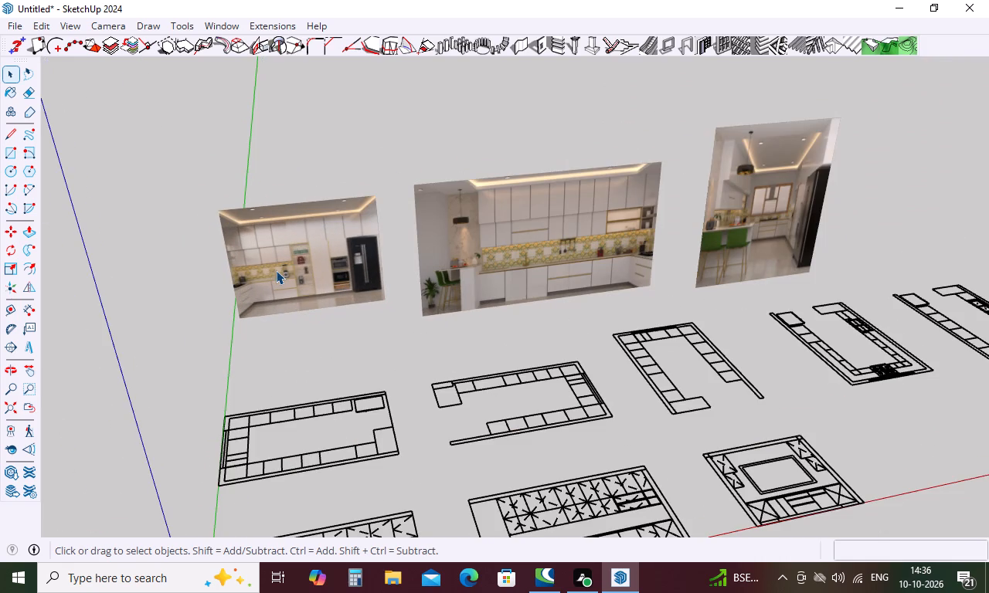
scroll(276, 270, up, 5)
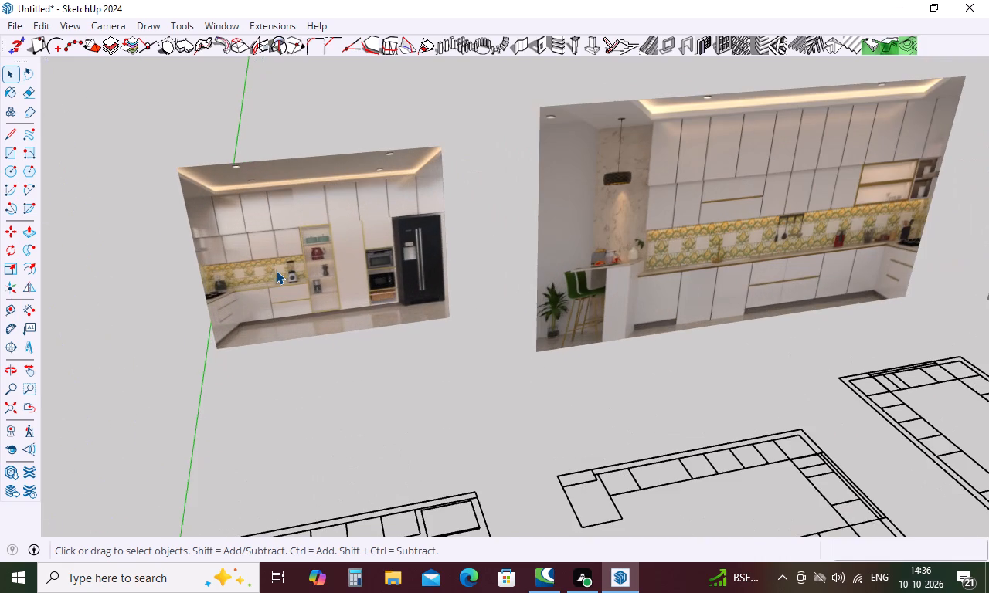
scroll(276, 270, up, 2)
scroll(276, 270, down, 9)
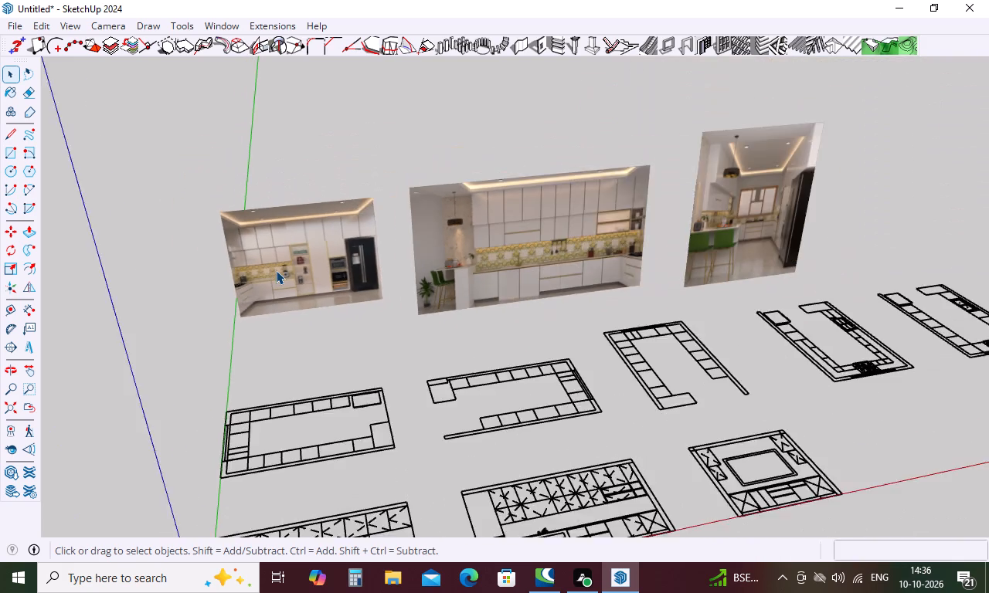
scroll(276, 270, down, 3)
Examine the first reference image's hob corner, tiled backsplash, open shelves and tall appliance units, then review the images against the plans.
scroll(276, 270, up, 10)
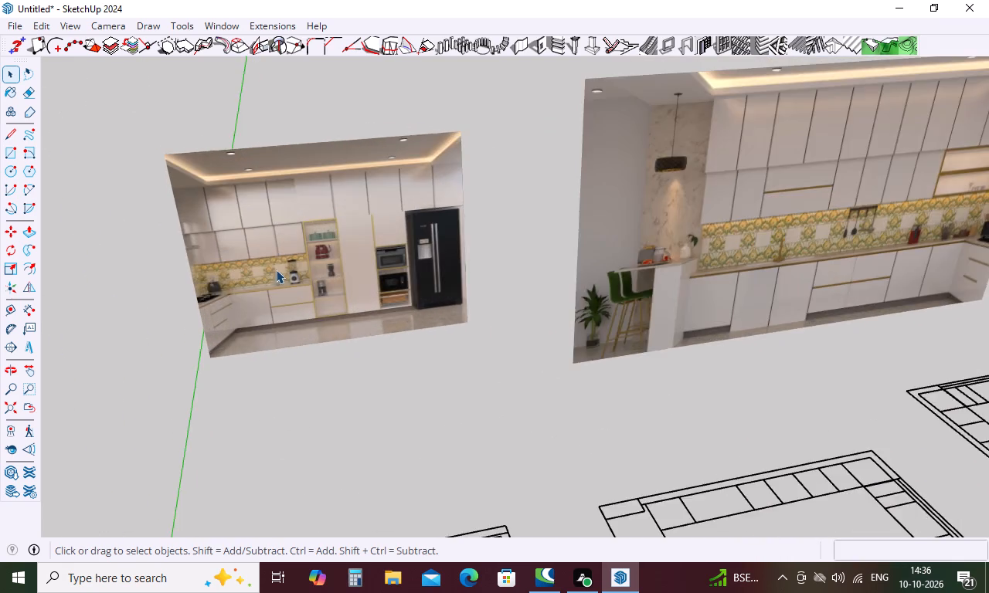
scroll(274, 270, up, 6)
scroll(139, 290, up, 15)
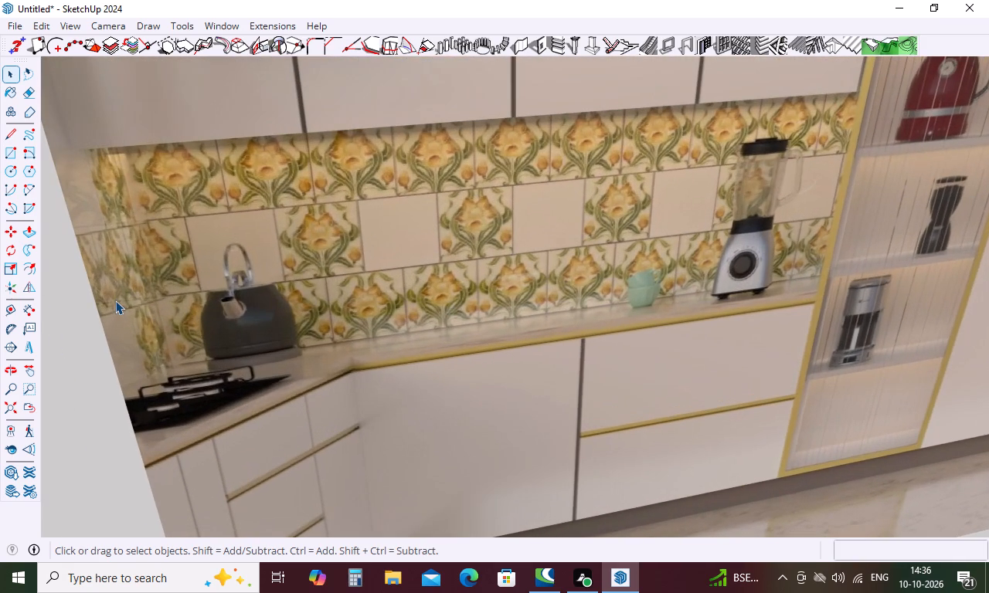
middle_drag(519, 314, 520, 227)
scroll(520, 225, down, 10)
middle_drag(520, 284, 524, 246)
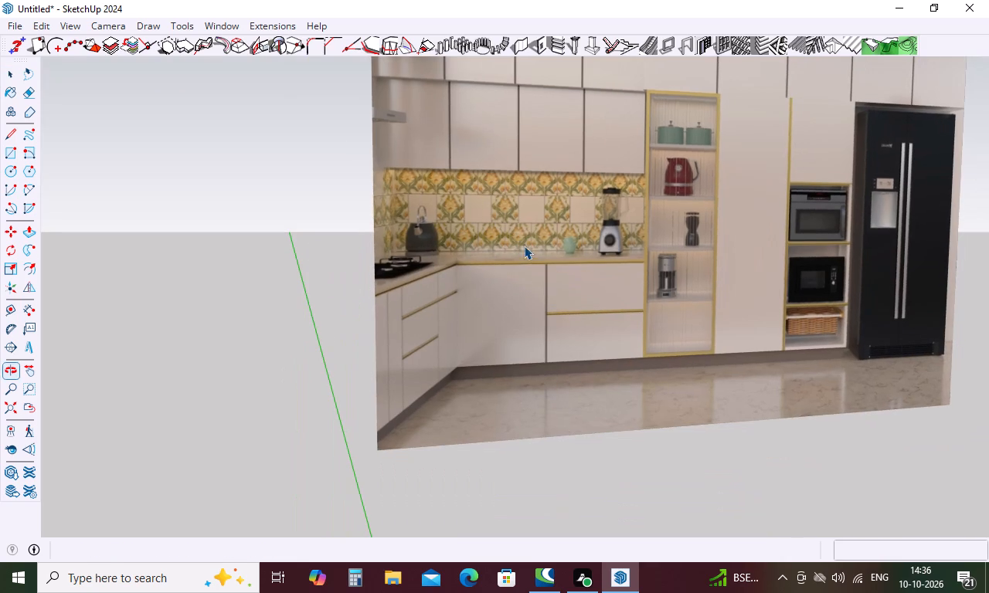
middle_drag(600, 271, 447, 286)
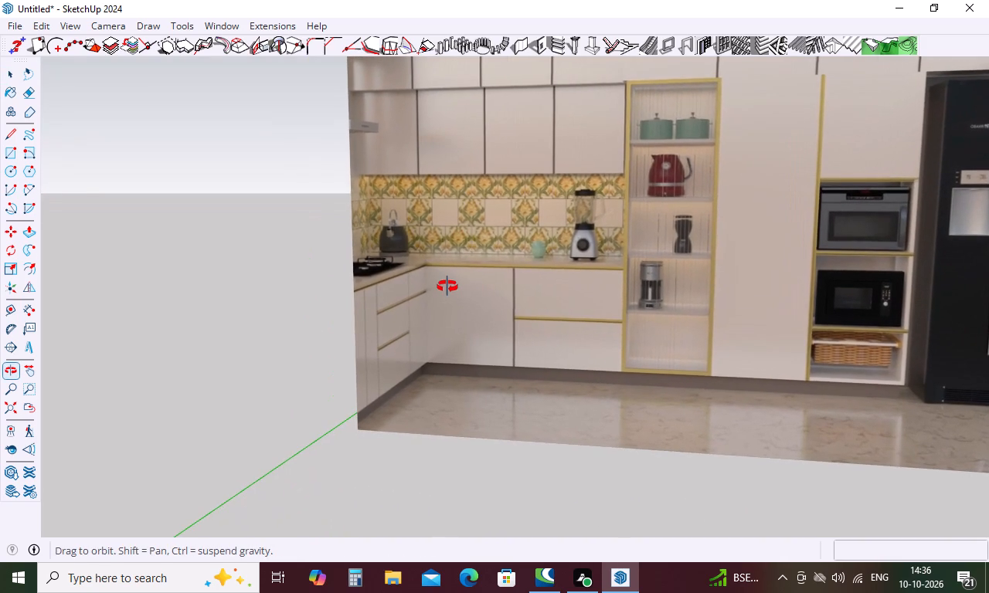
middle_drag(447, 286, 453, 288)
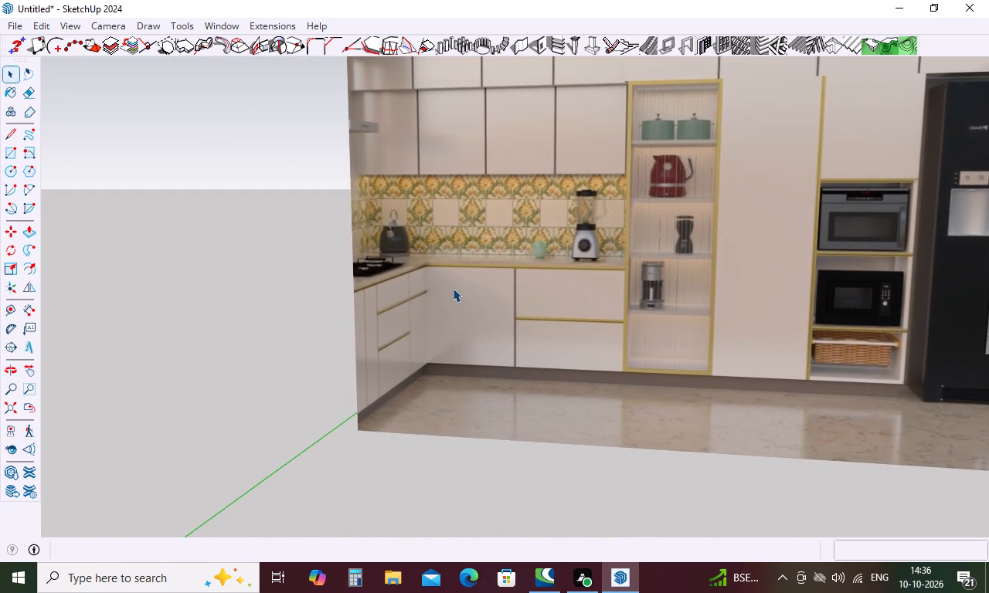
scroll(458, 256, down, 5)
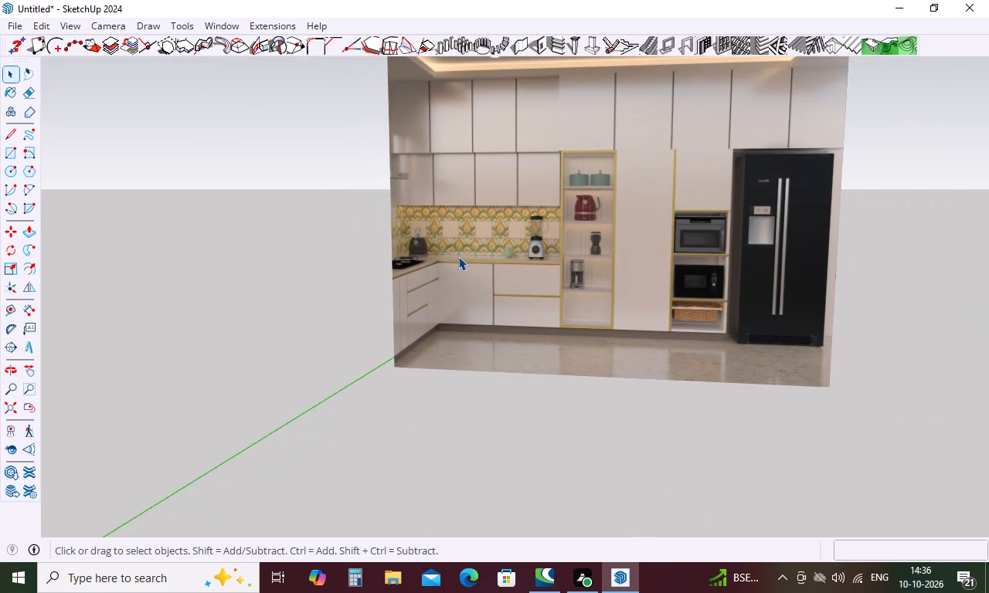
scroll(458, 256, down, 20)
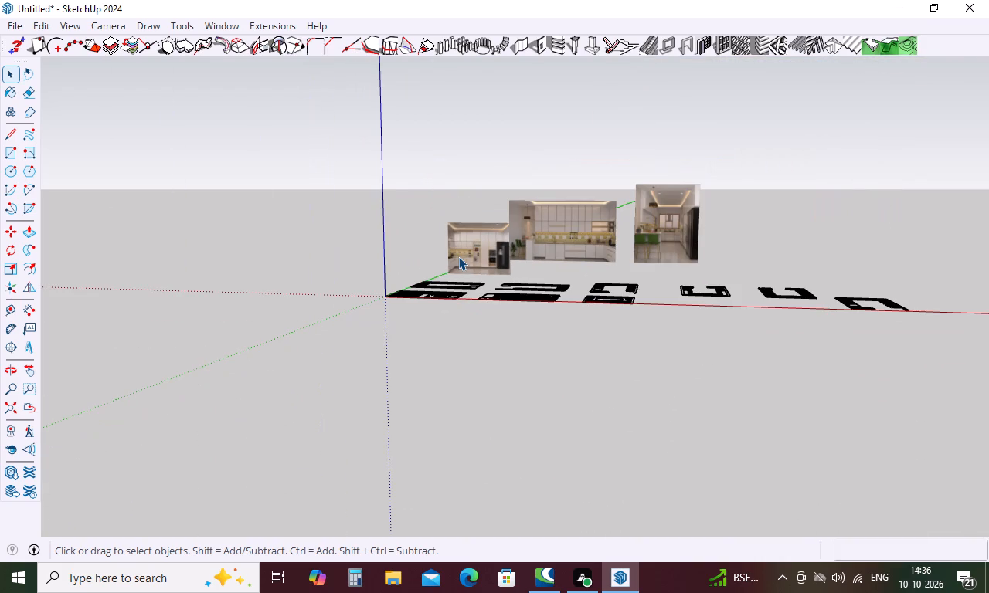
scroll(942, 303, up, 5)
middle_drag(935, 291, 909, 438)
scroll(902, 363, up, 6)
scroll(899, 359, down, 11)
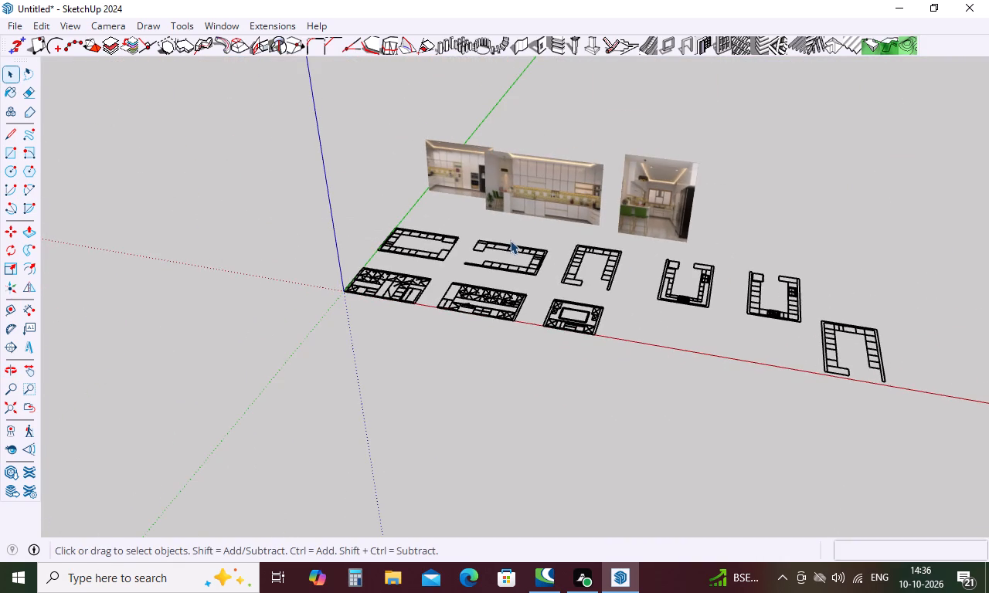
scroll(510, 240, up, 5)
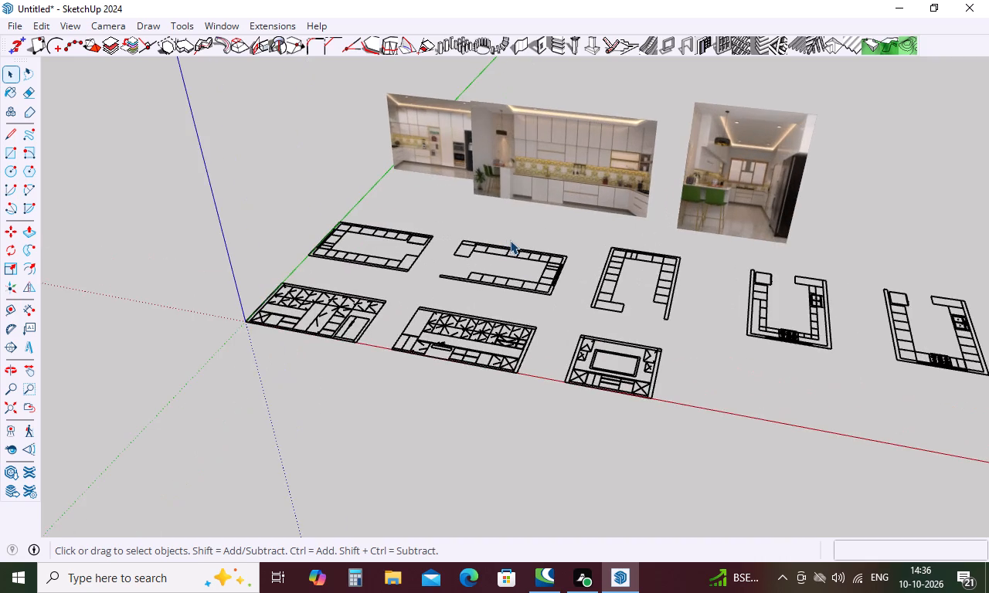
scroll(510, 240, down, 15)
scroll(644, 274, up, 6)
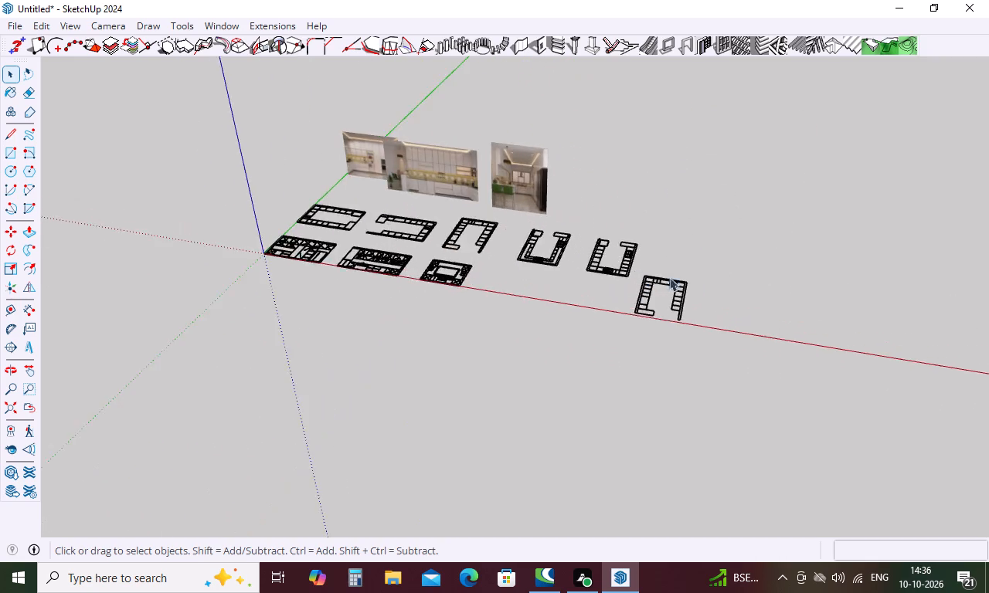
Draw a 2' by 14' 5" rectangle over the copied plan's long counter run, from the peninsula to the inner back wall line.
scroll(669, 277, up, 15)
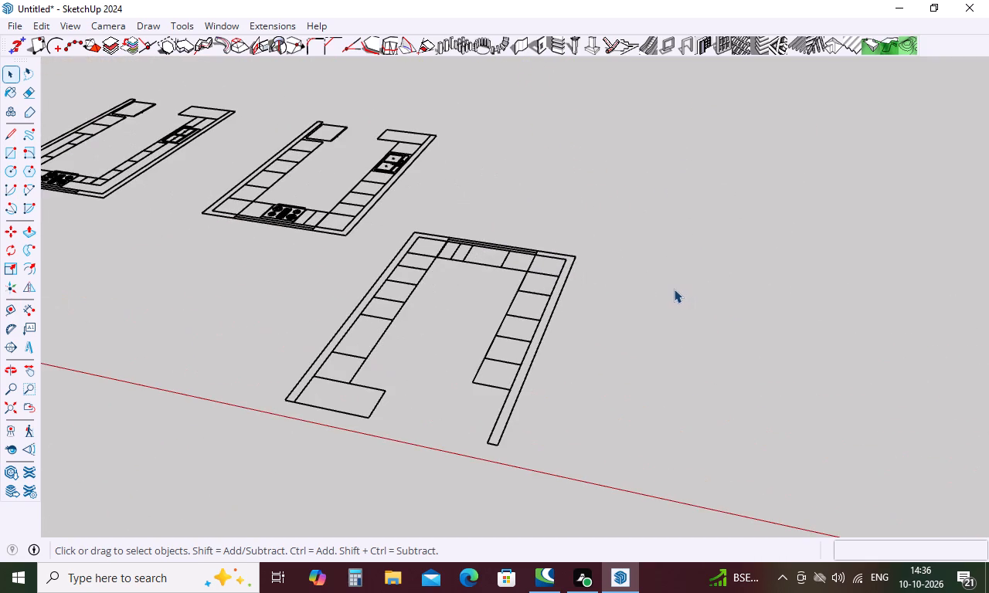
key(r)
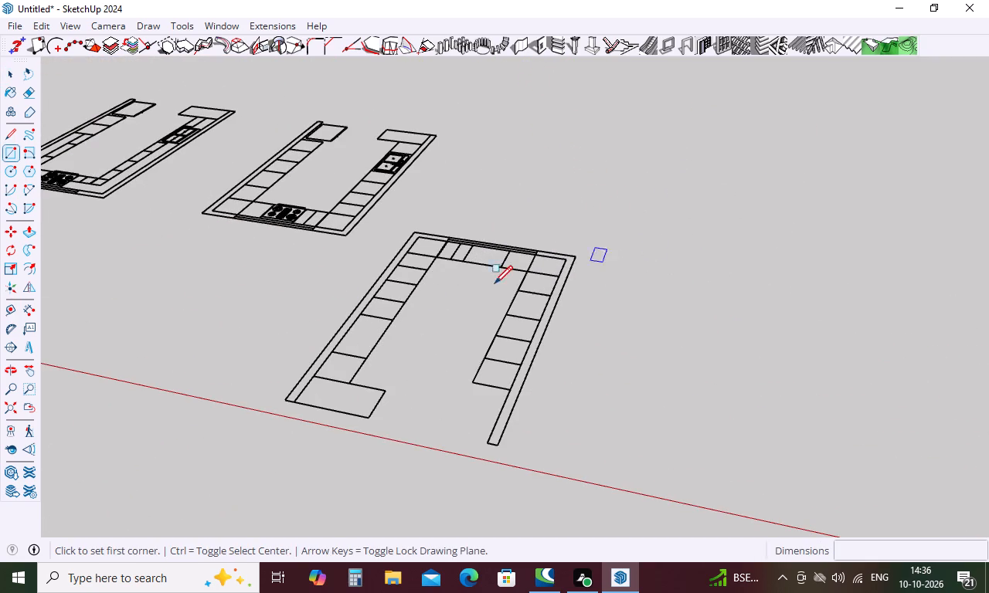
click(319, 375)
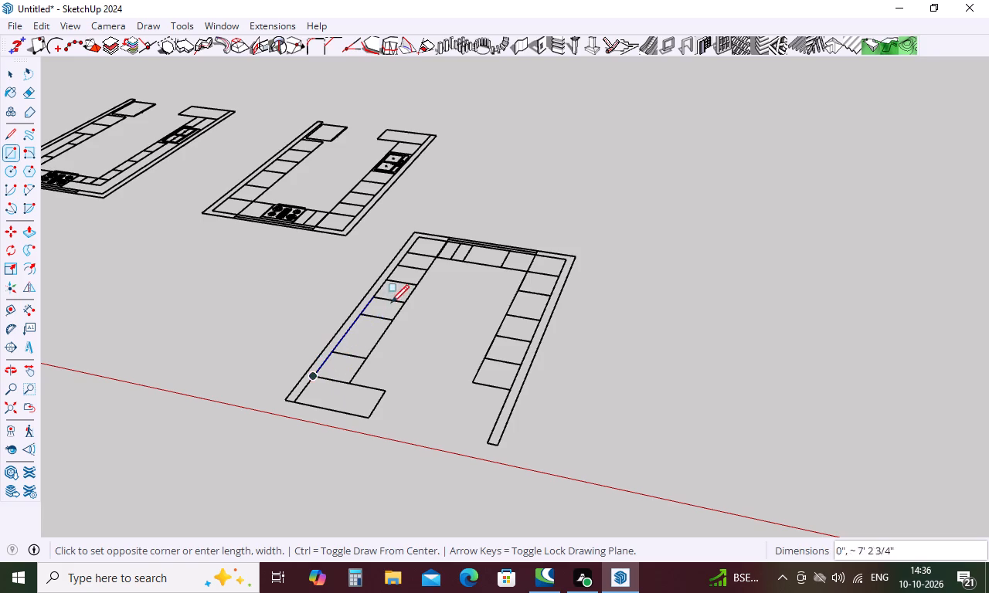
scroll(444, 243, up, 13)
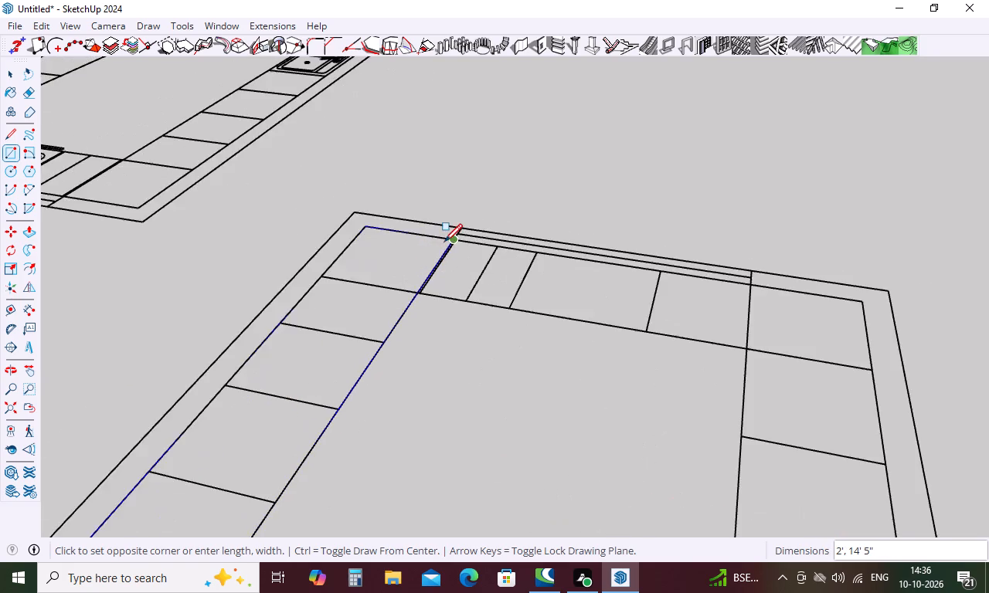
scroll(444, 242, up, 14)
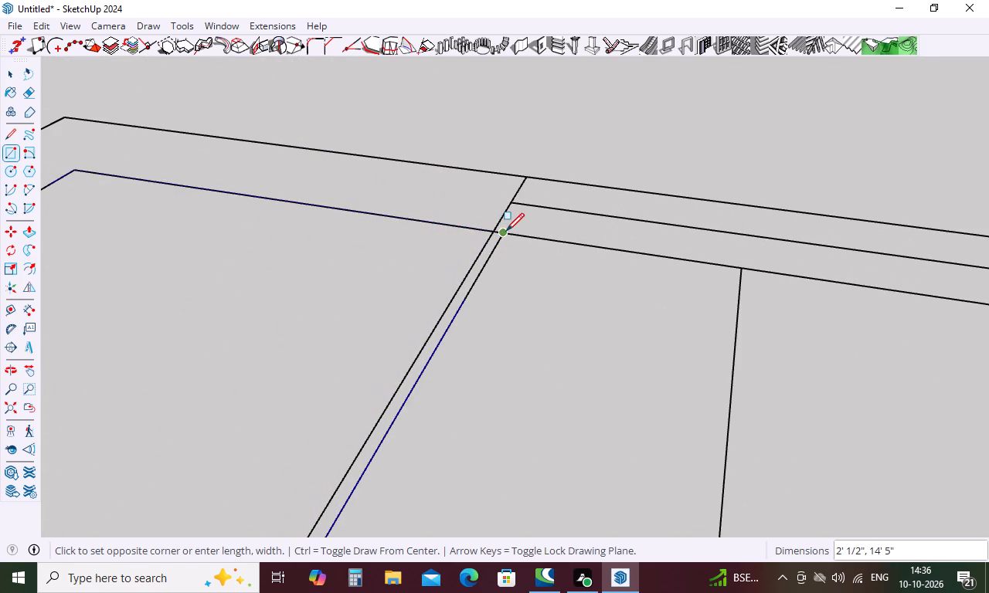
scroll(501, 223, down, 10)
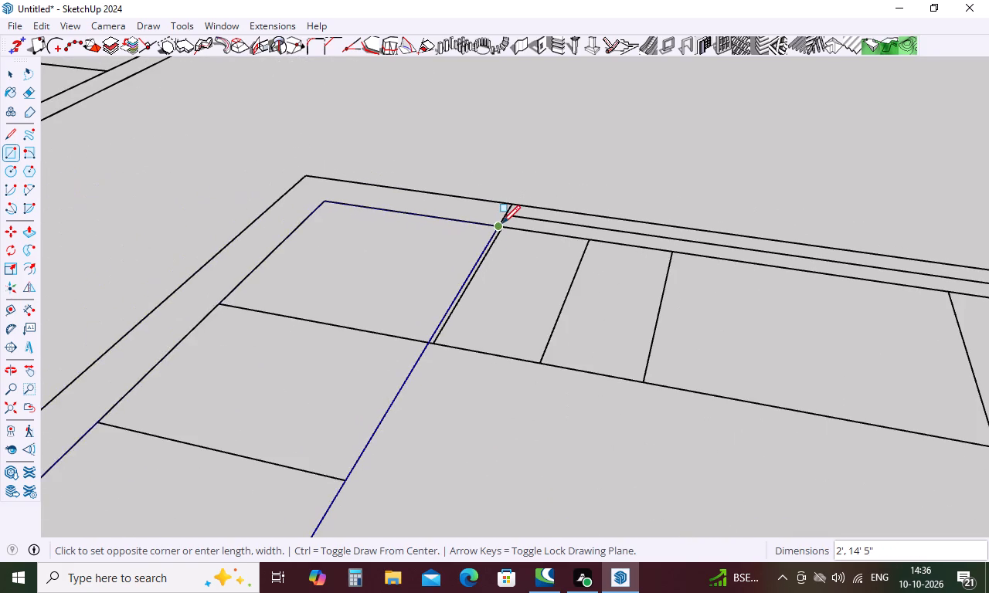
scroll(502, 223, up, 15)
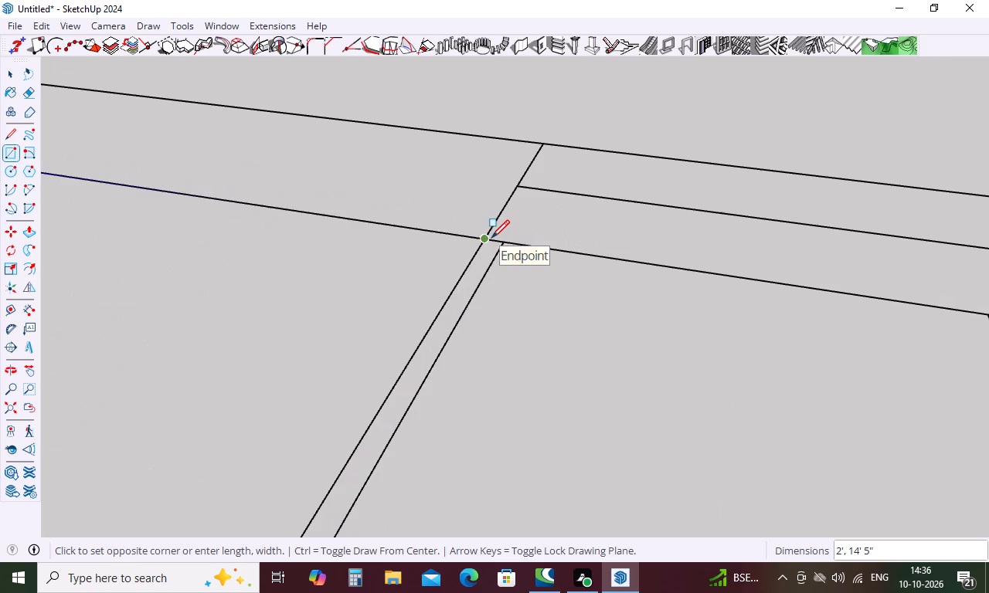
click(491, 238)
Draw an 8' by 2' rectangle over the copied plan's back counter run and a 2' by 6' 7 1/2" rectangle along the shorter side run.
click(485, 235)
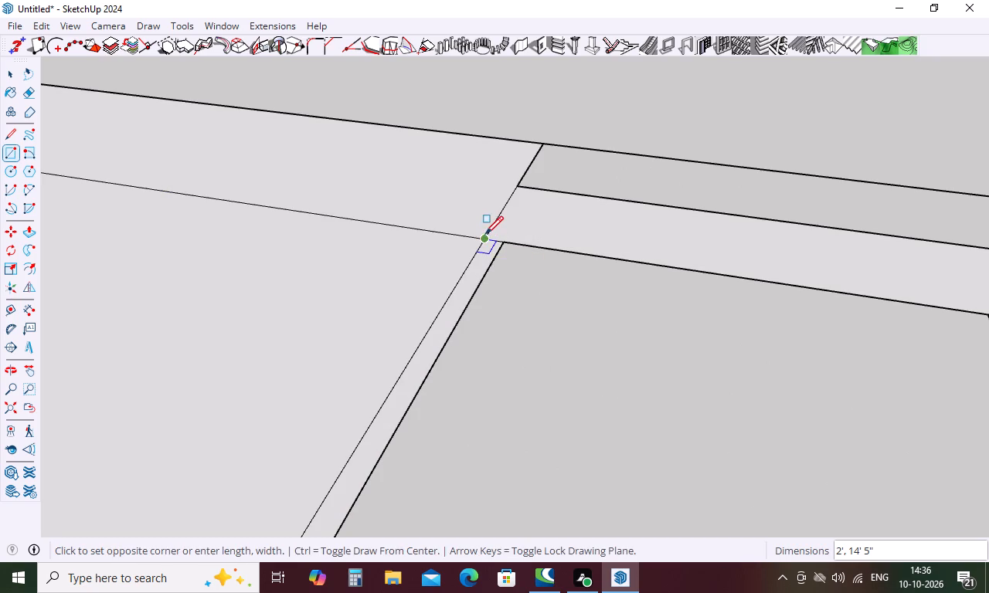
scroll(485, 234, down, 6)
scroll(487, 231, down, 17)
scroll(487, 231, down, 6)
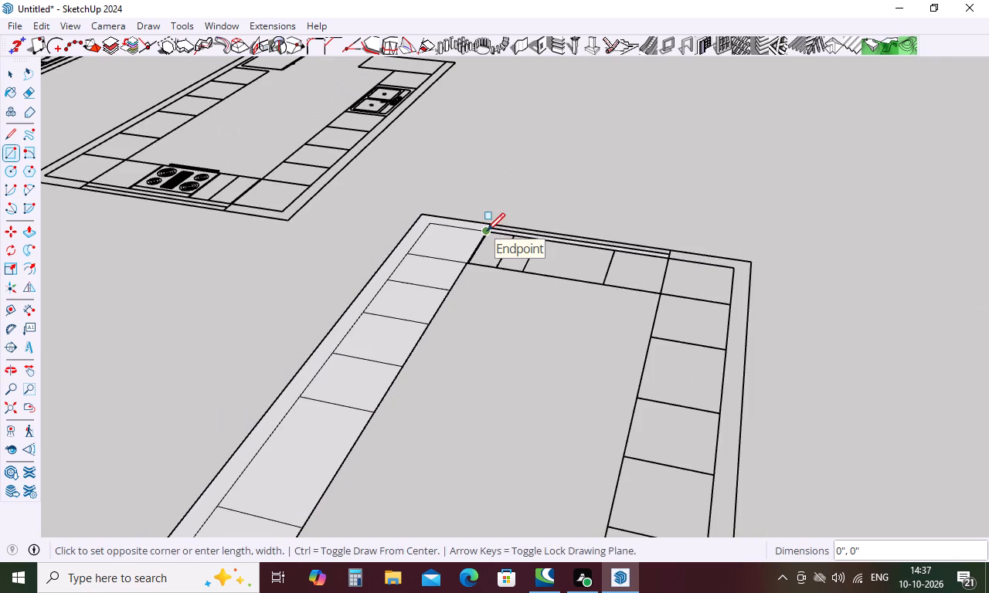
click(732, 306)
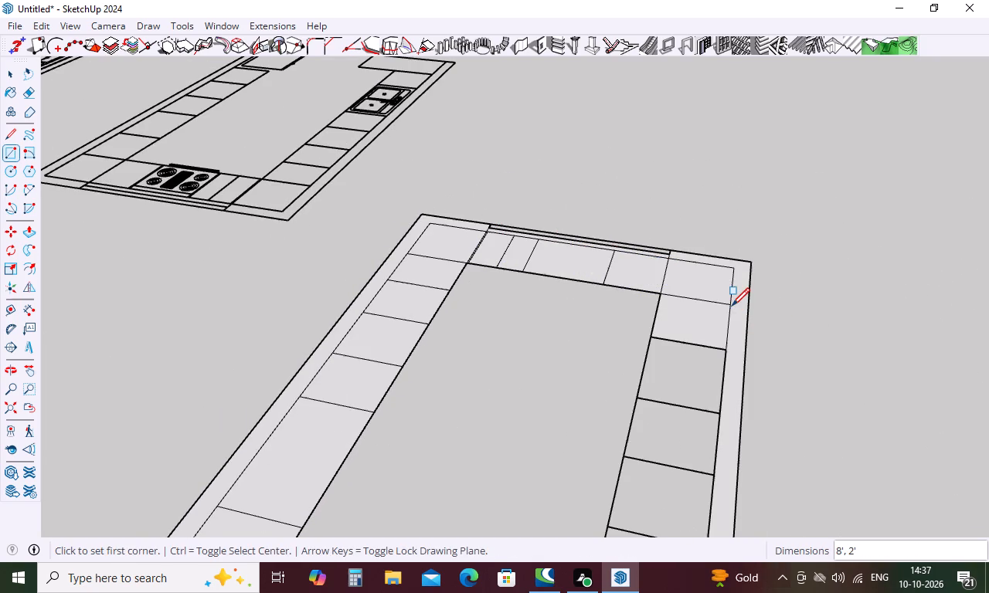
click(671, 259)
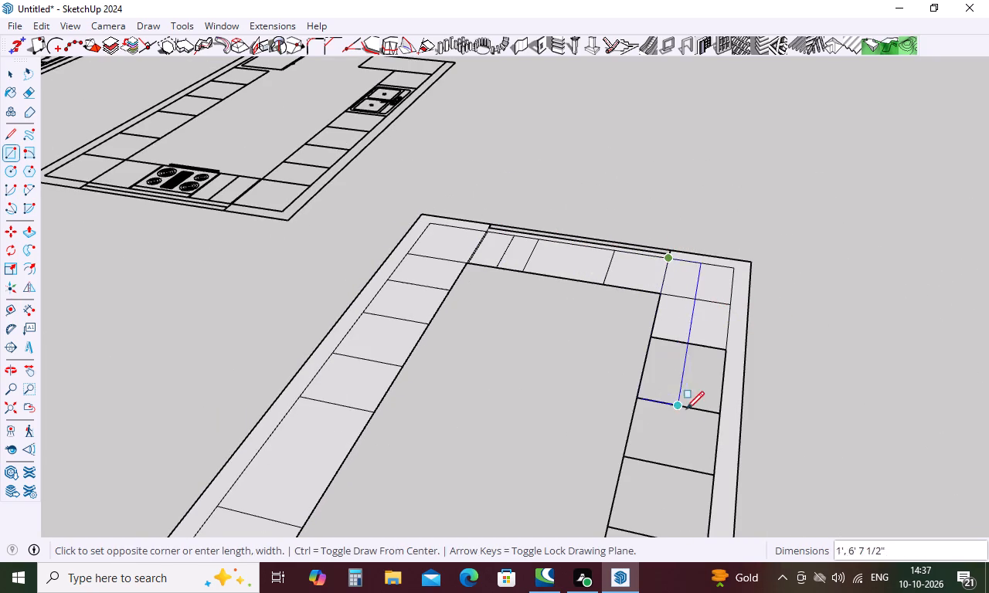
click(715, 413)
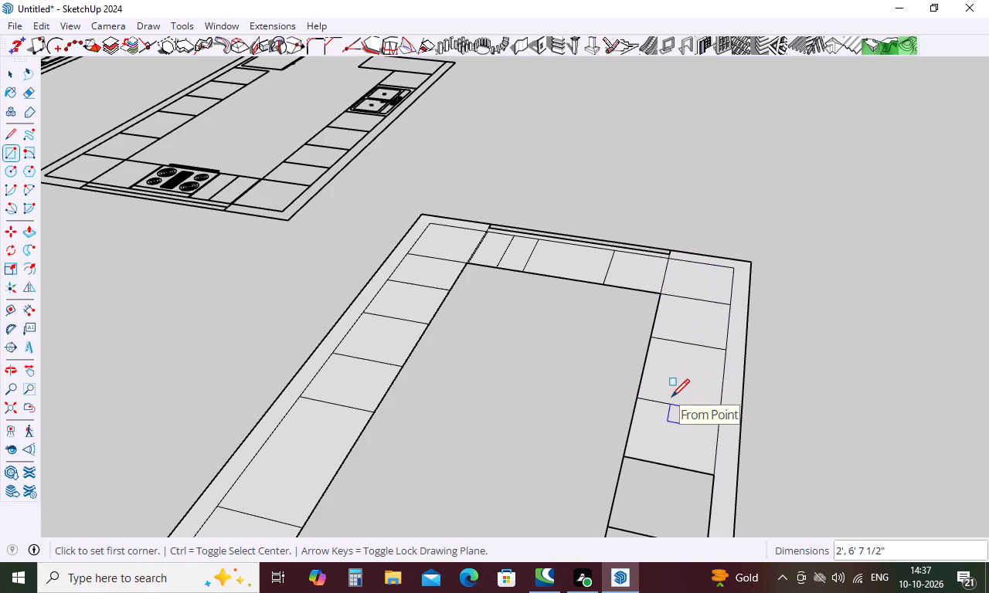
key(space)
Delete the wall strip face beside the copied plan's shorter counter run, keeping its linework.
scroll(573, 331, down, 6)
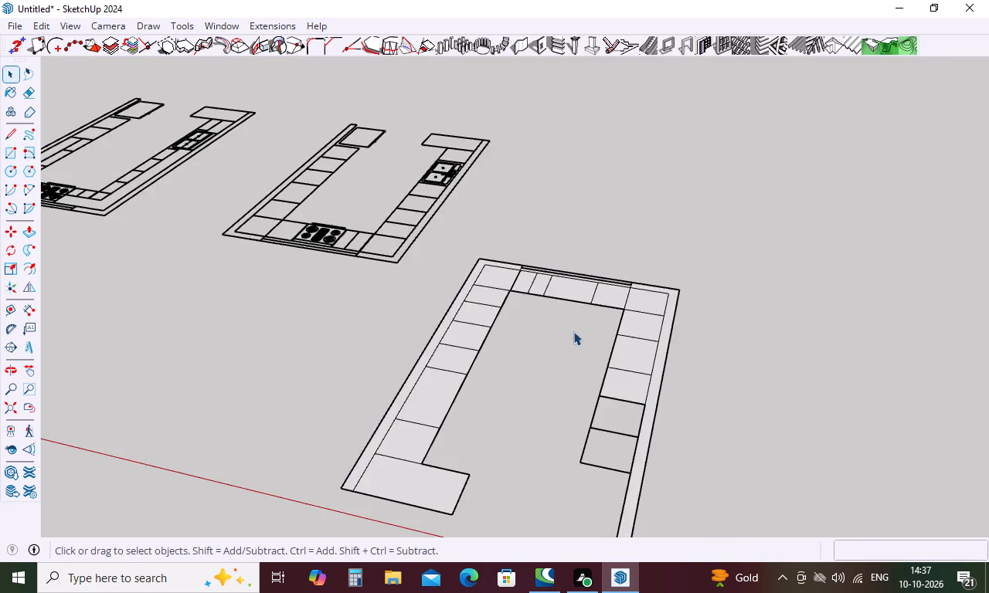
scroll(575, 329, down, 4)
click(616, 414)
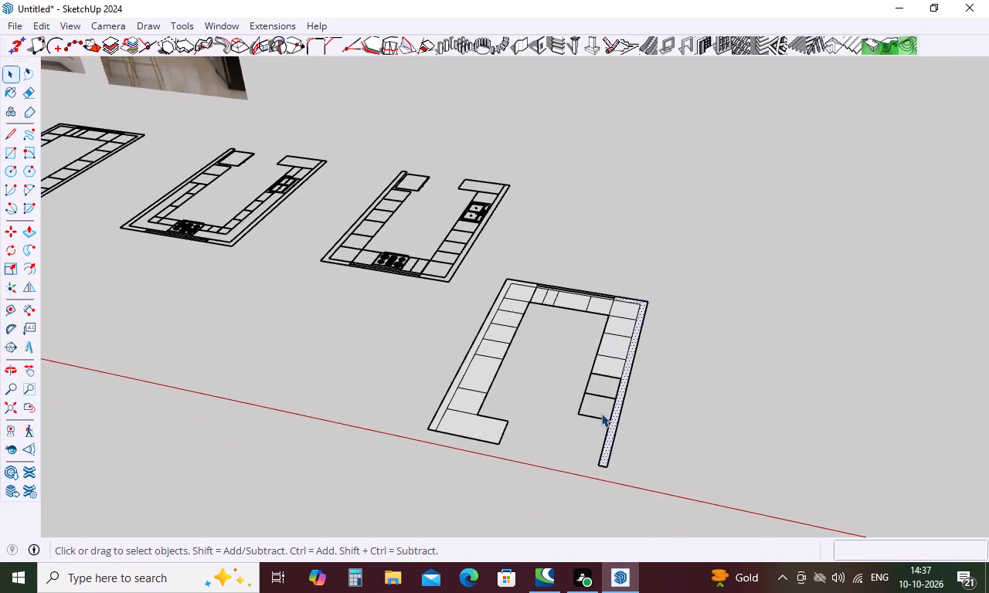
key(Delete)
Delete the wall strip face beside the copied plan's long counter run and the peninsula face, keeping their linework.
click(431, 428)
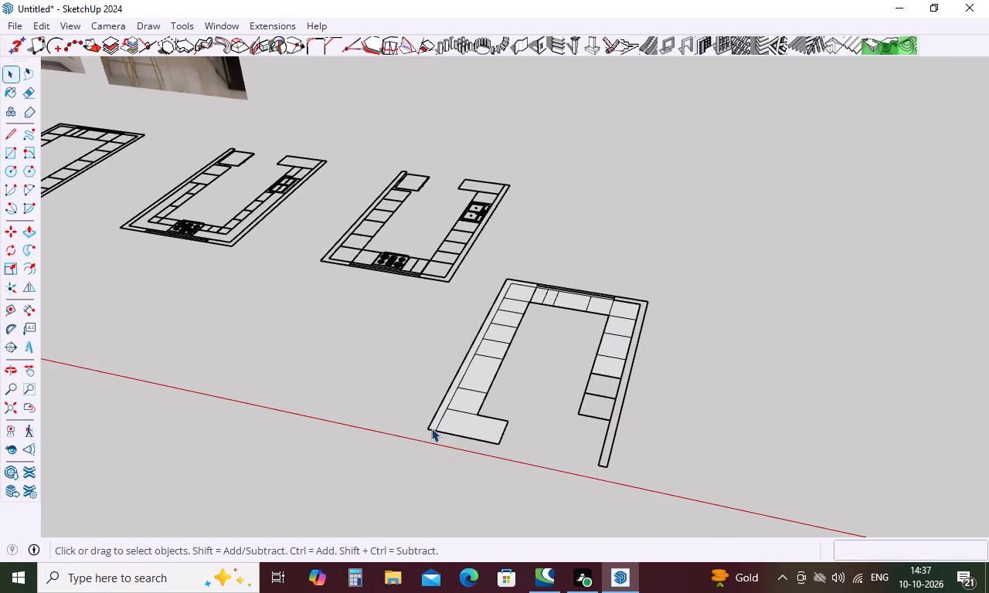
click(434, 421)
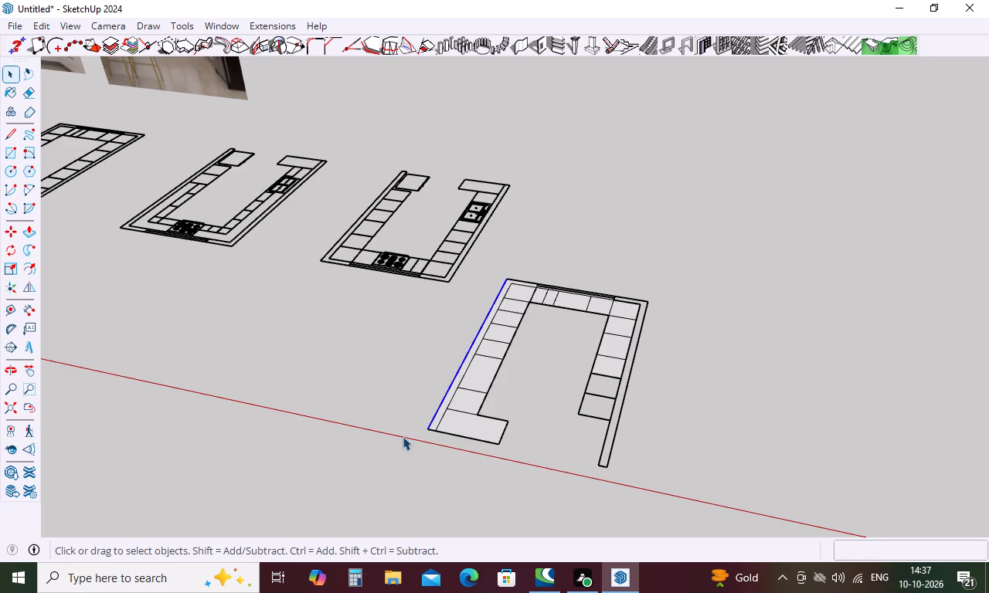
click(403, 435)
scroll(412, 425, up, 13)
click(481, 418)
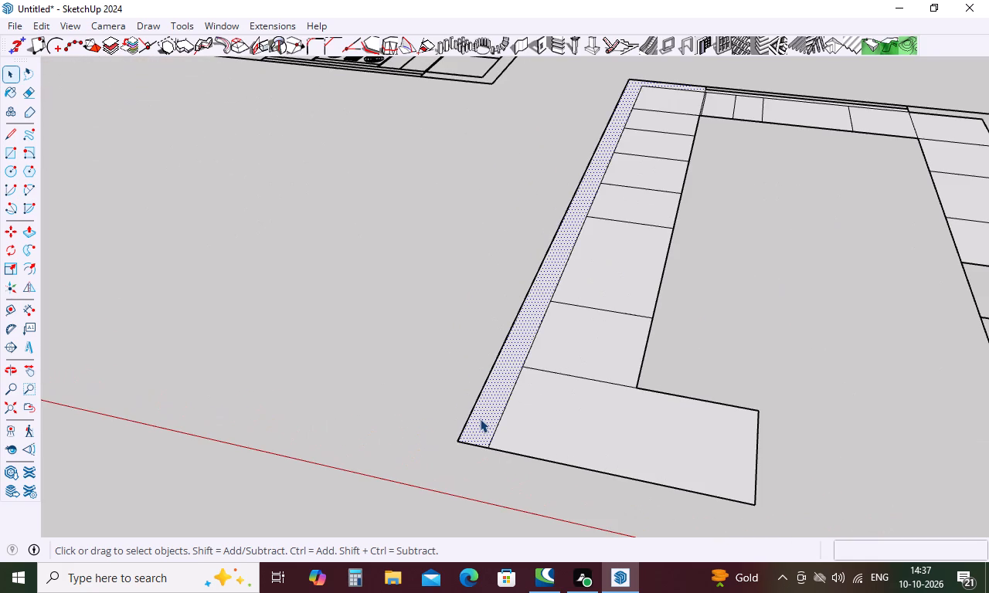
key(Delete)
scroll(485, 400, down, 4)
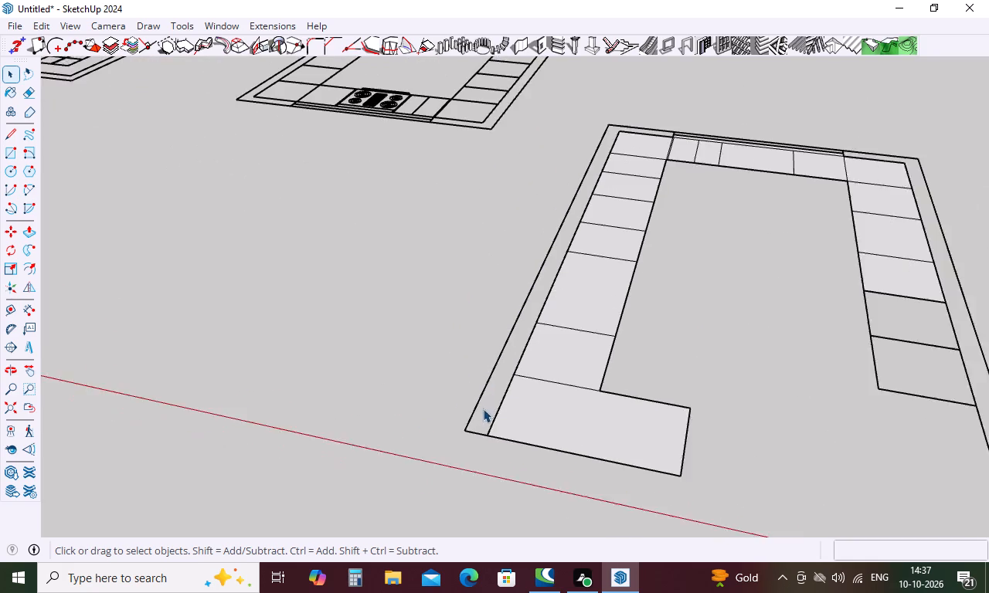
click(525, 419)
key(Delete)
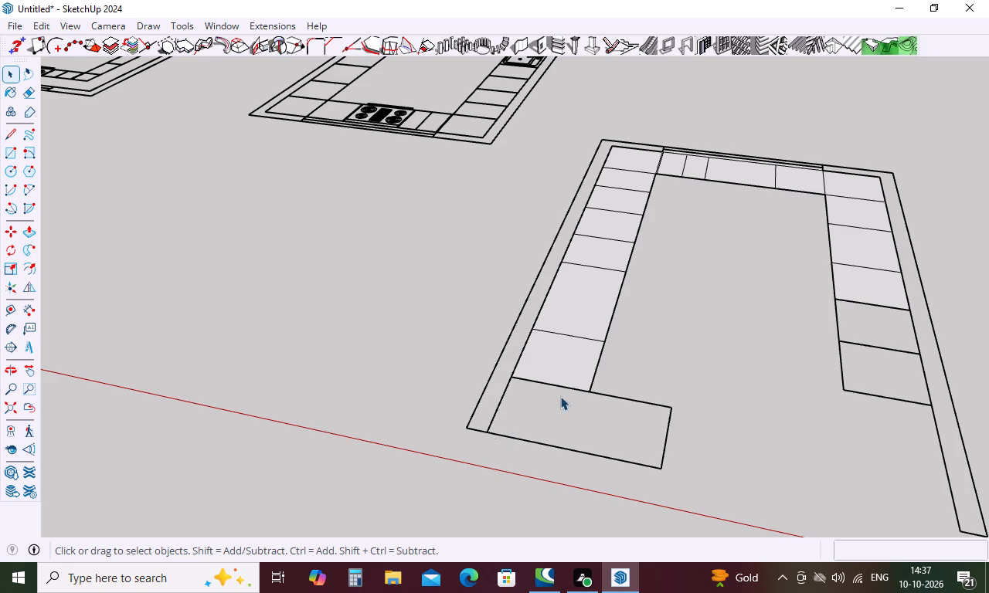
Examine the three reference images, including the breakfast counter, hob wall and tall units, against the kitchen plans.
scroll(572, 401, down, 20)
scroll(576, 372, down, 4)
middle_drag(583, 363, 583, 362)
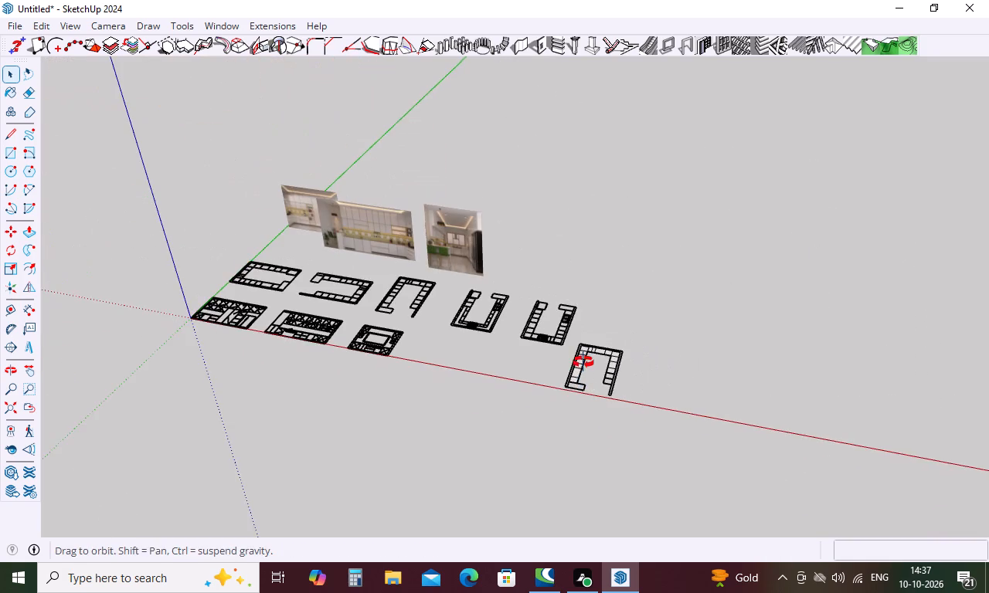
middle_drag(583, 362, 562, 367)
scroll(572, 348, up, 5)
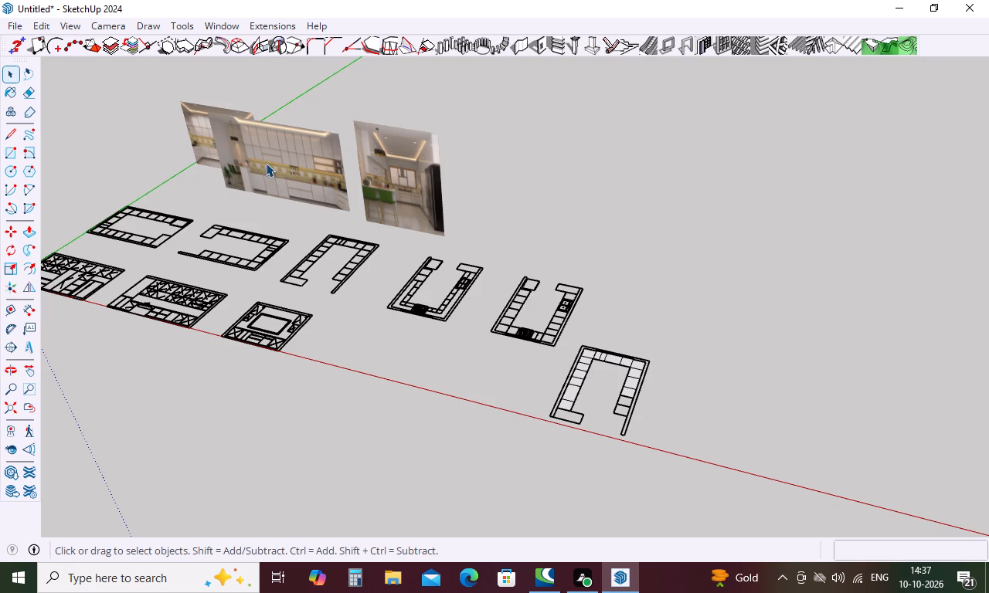
scroll(431, 189, up, 5)
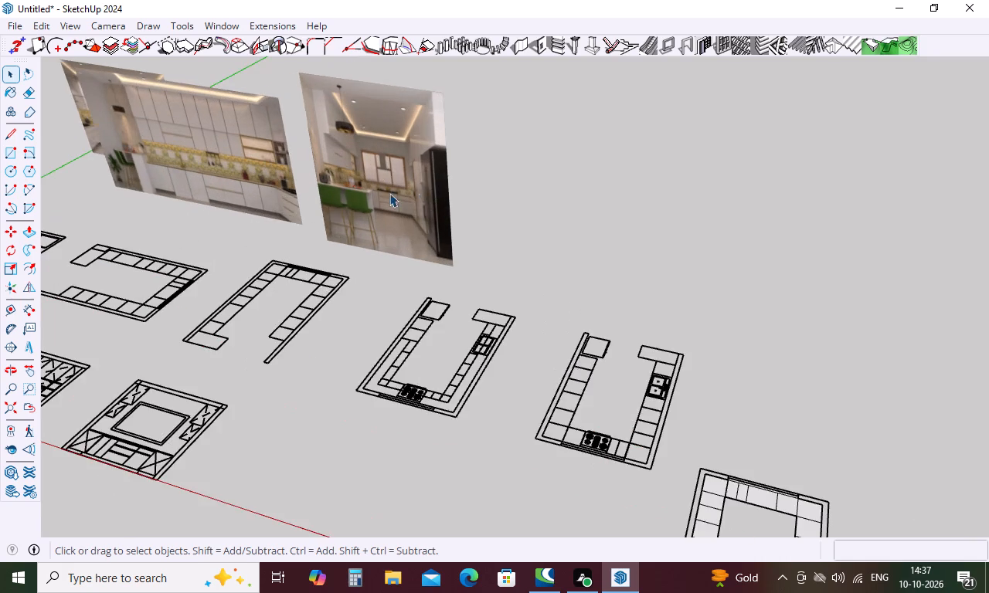
scroll(352, 193, up, 13)
scroll(349, 193, down, 3)
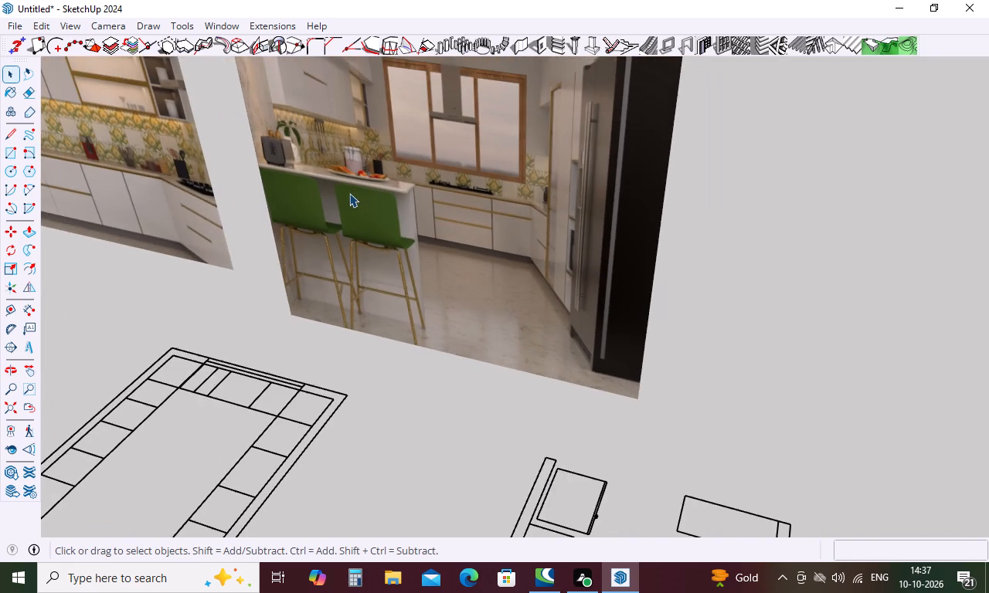
scroll(384, 188, down, 17)
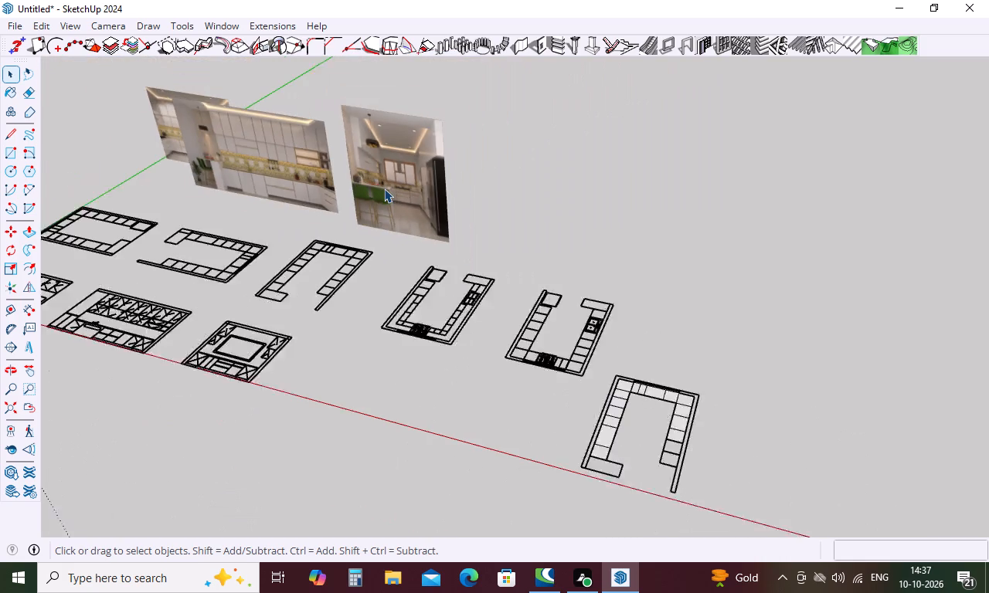
scroll(219, 147, up, 5)
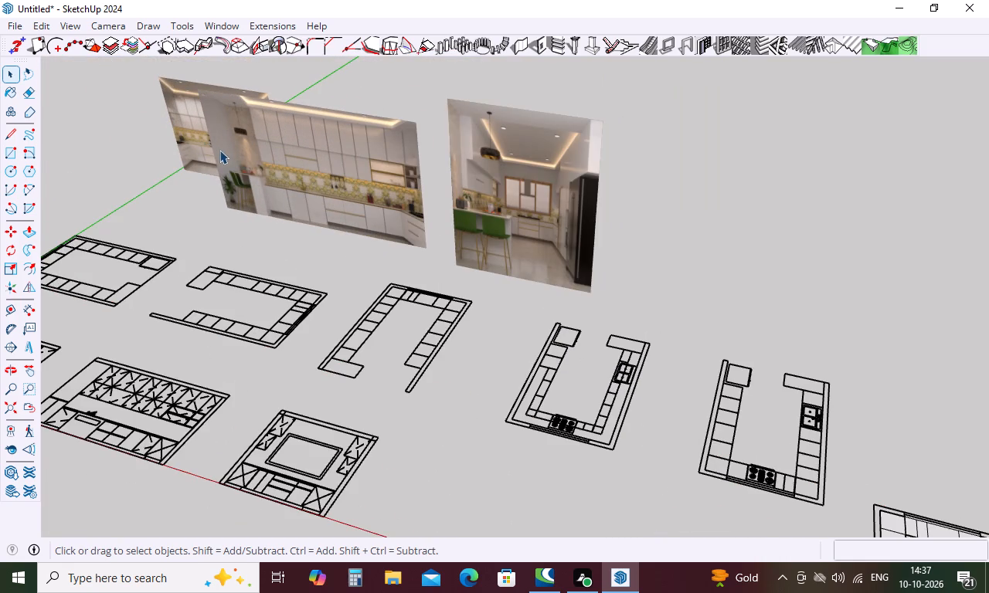
scroll(391, 210, down, 10)
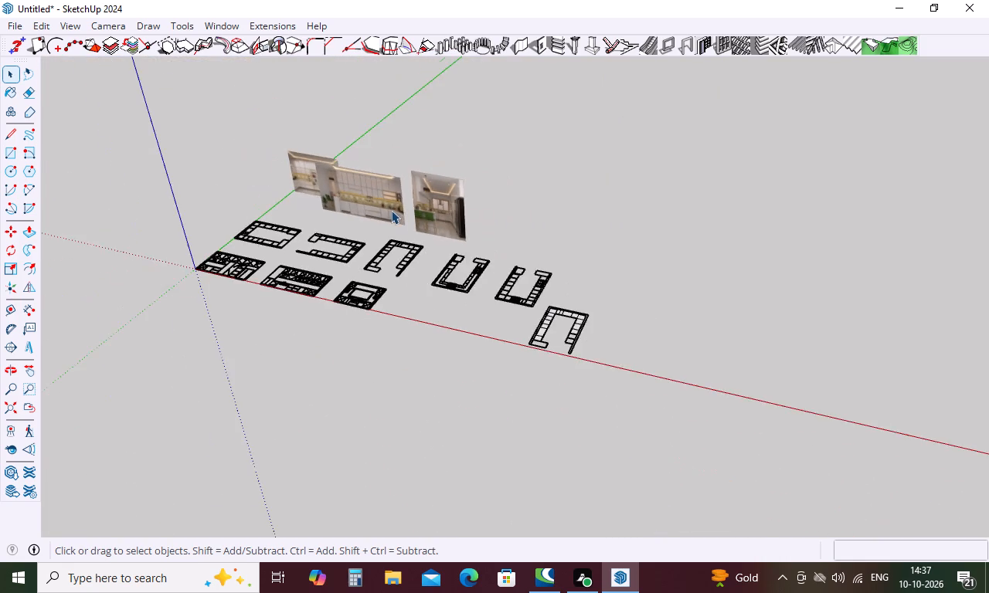
middle_drag(391, 210, 508, 206)
scroll(240, 226, up, 10)
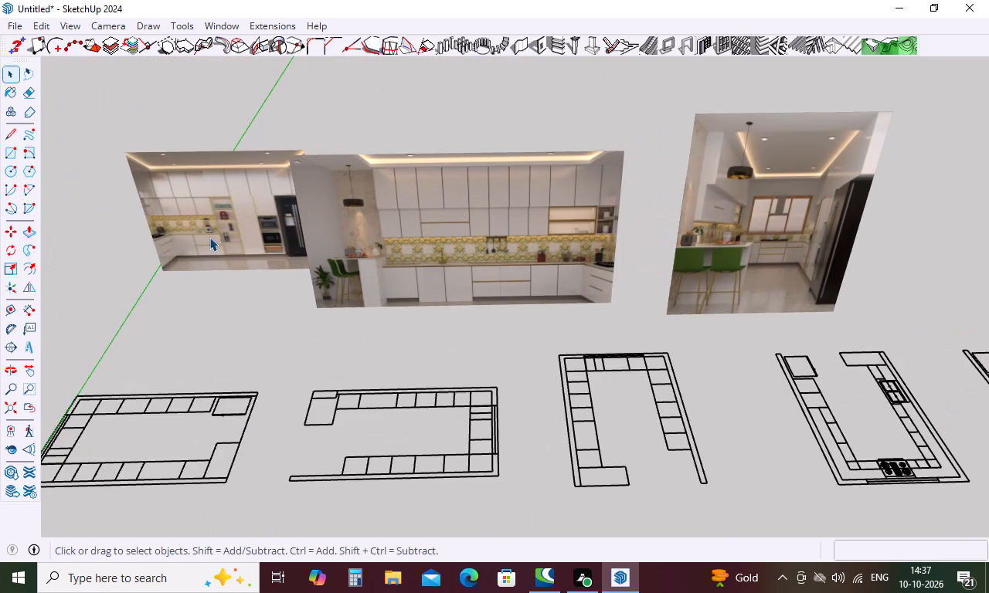
scroll(251, 189, down, 10)
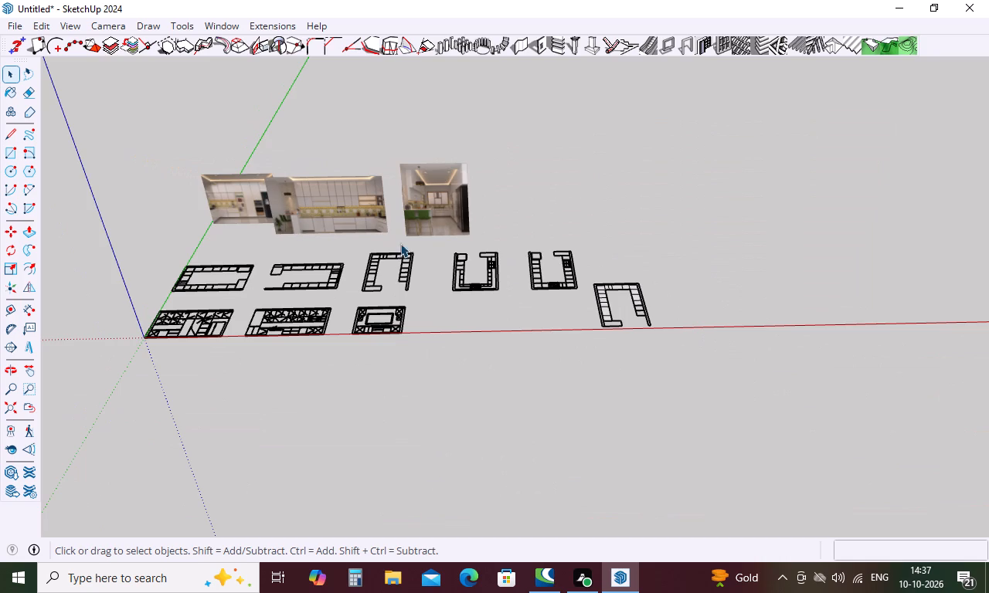
Delete the face of the third unit after the corner on the copied plan's shorter counter run, keeping its edges.
scroll(624, 315, up, 15)
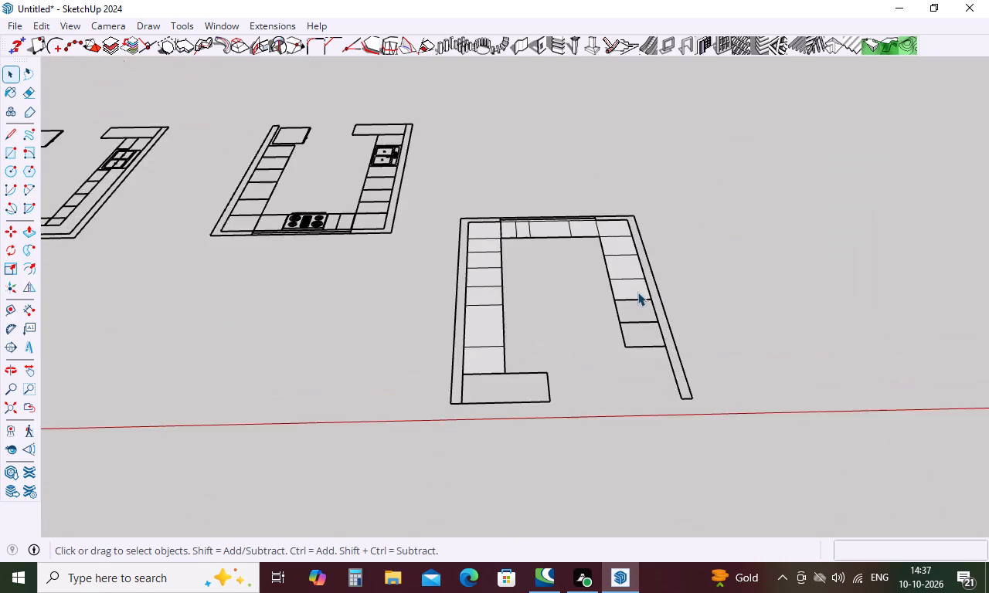
scroll(637, 291, up, 4)
click(624, 278)
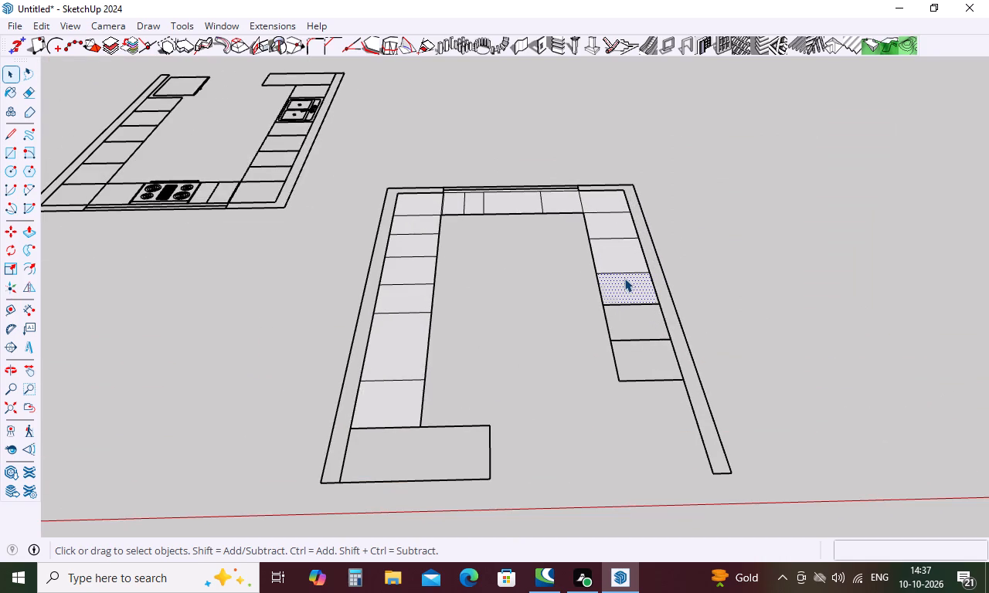
key(Delete)
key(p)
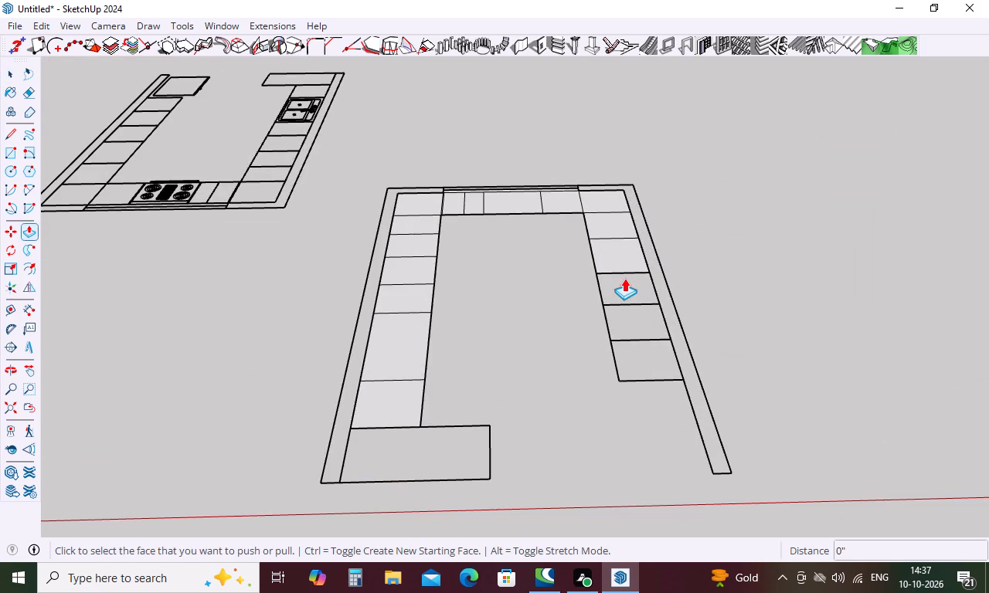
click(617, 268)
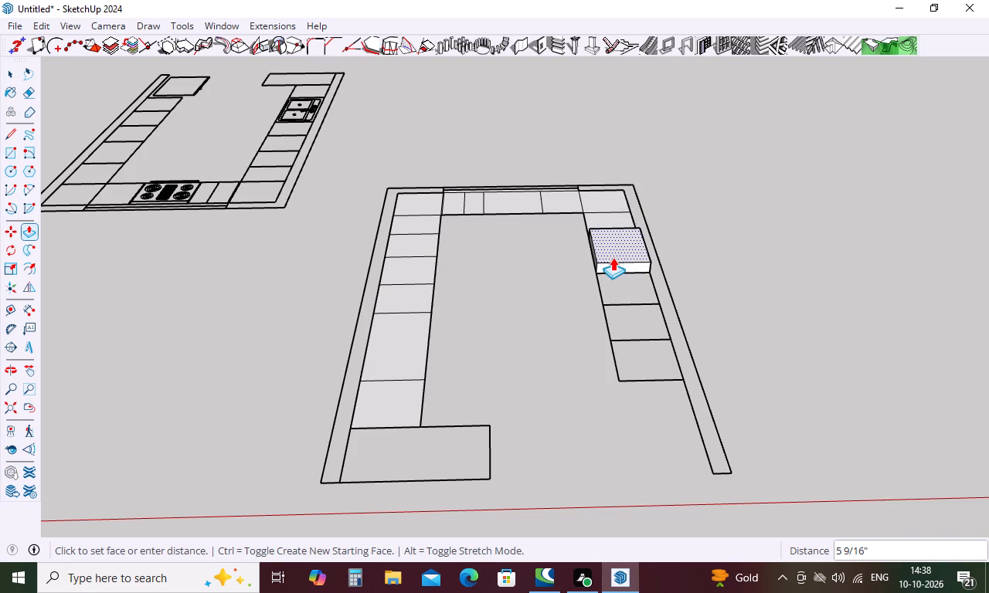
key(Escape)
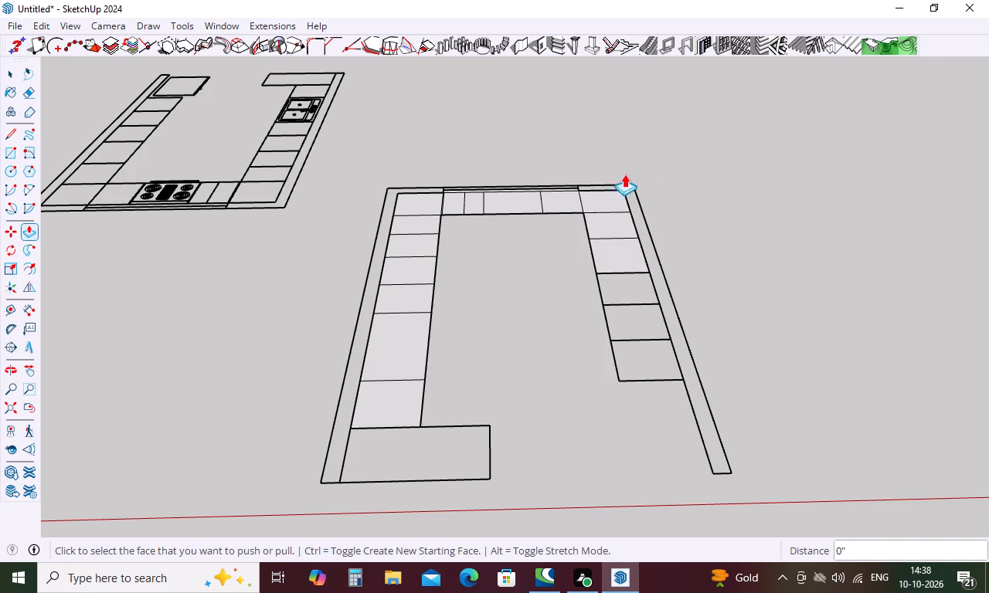
Measure the copied plan's long counter run from the peninsula line to the inner back wall corner.
click(25, 310)
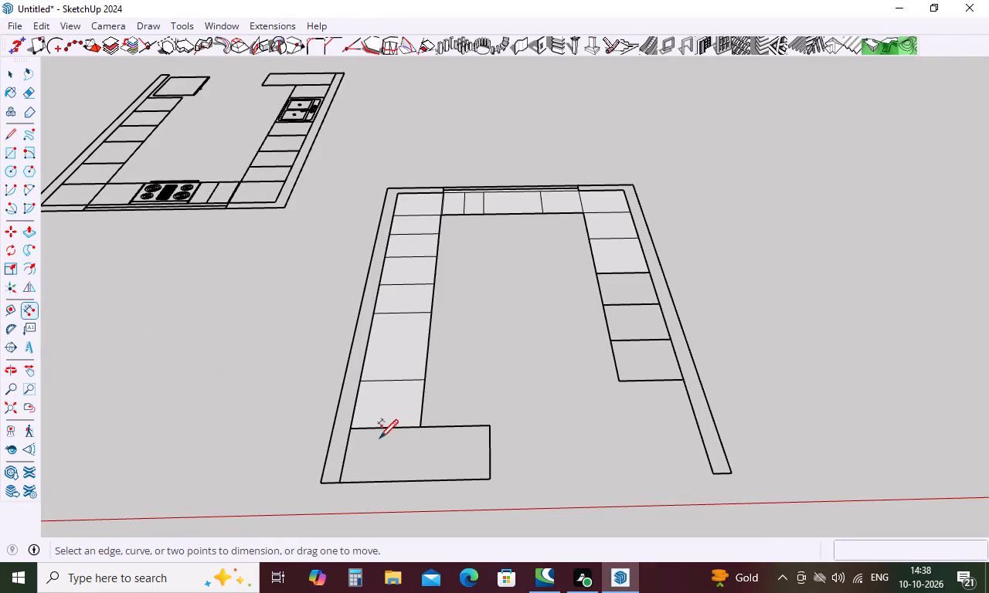
click(348, 428)
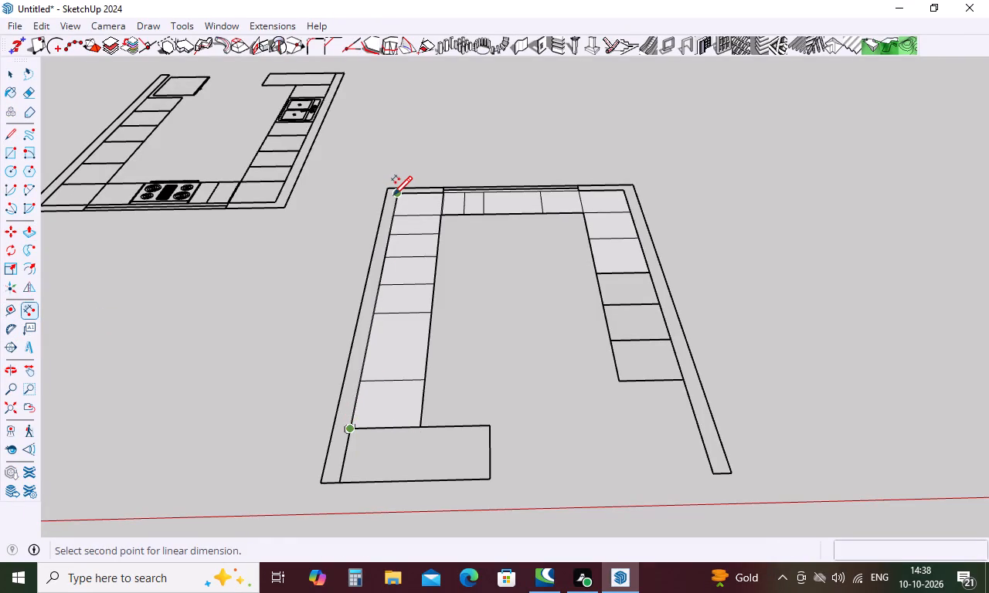
click(393, 194)
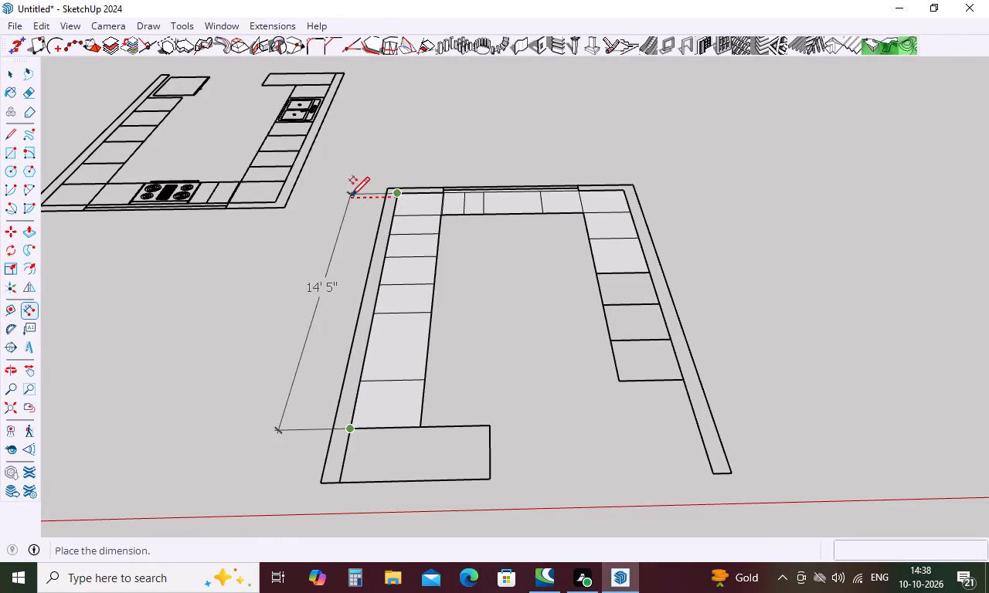
scroll(372, 193, up, 6)
middle_drag(381, 193, 354, 347)
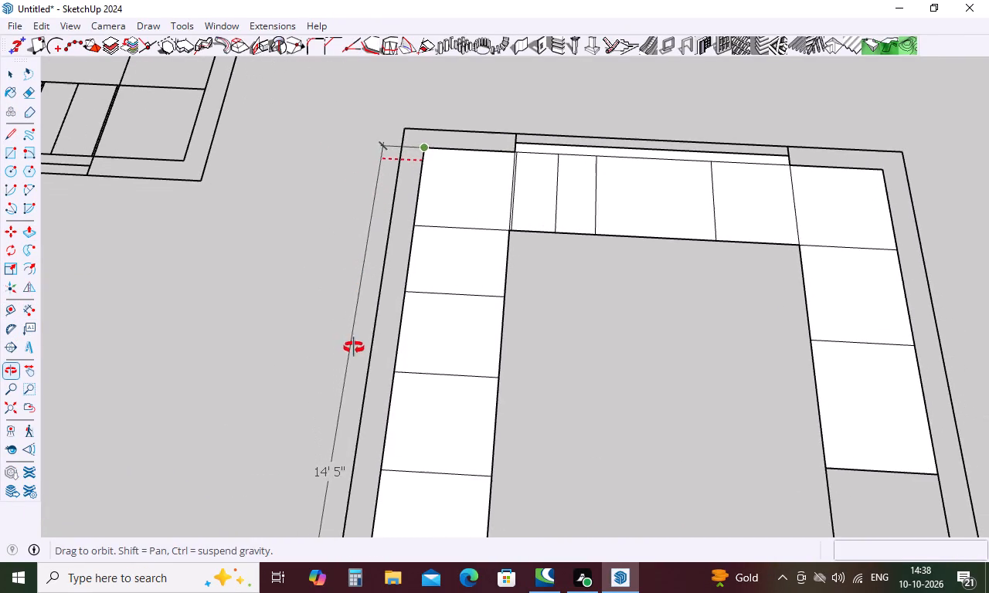
middle_drag(354, 347, 354, 348)
scroll(433, 150, up, 20)
scroll(433, 150, up, 2)
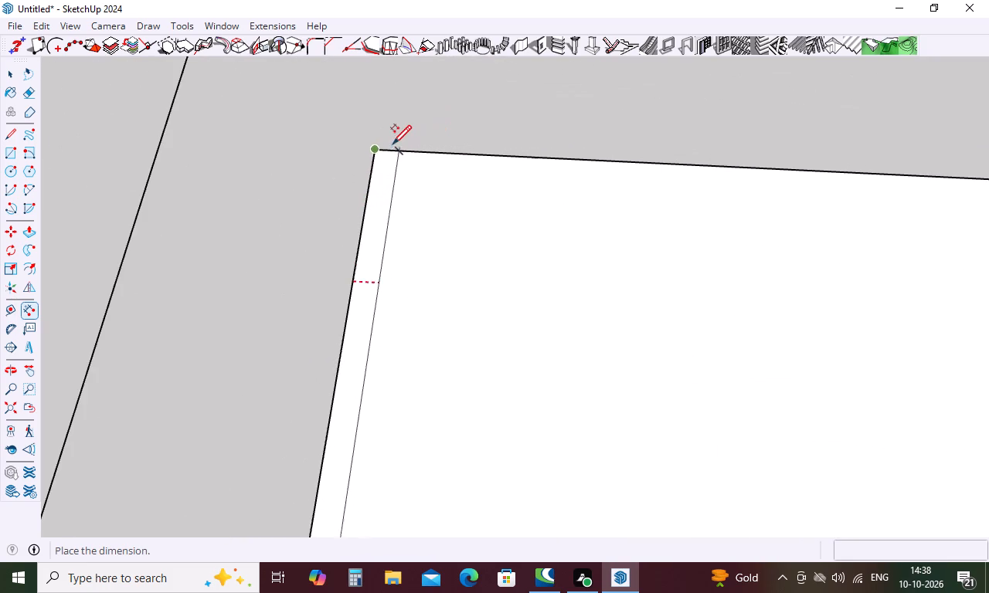
key(space)
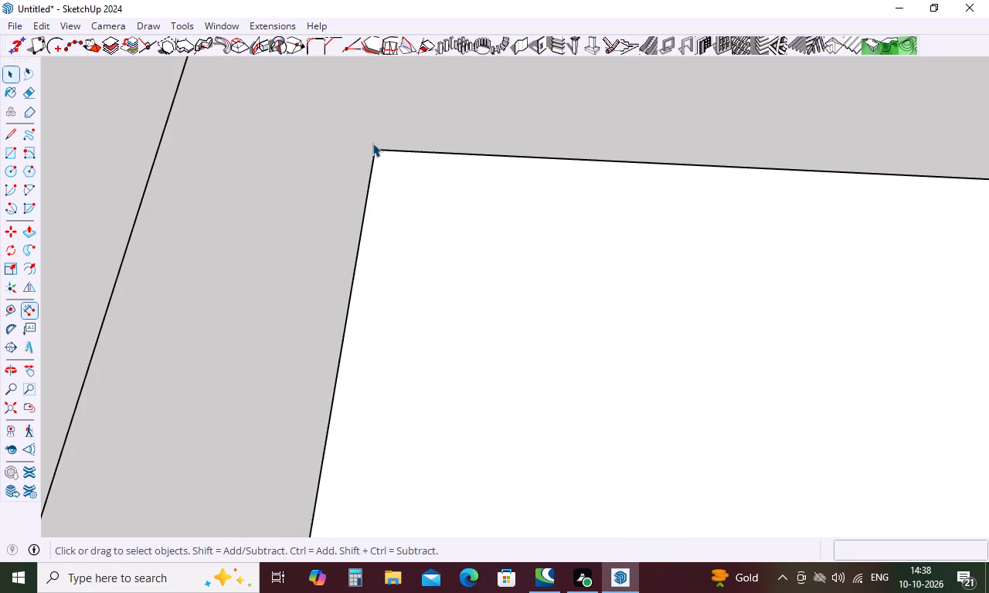
Measure the long counter run again, from the inner back wall corner down to the peninsula line.
click(33, 314)
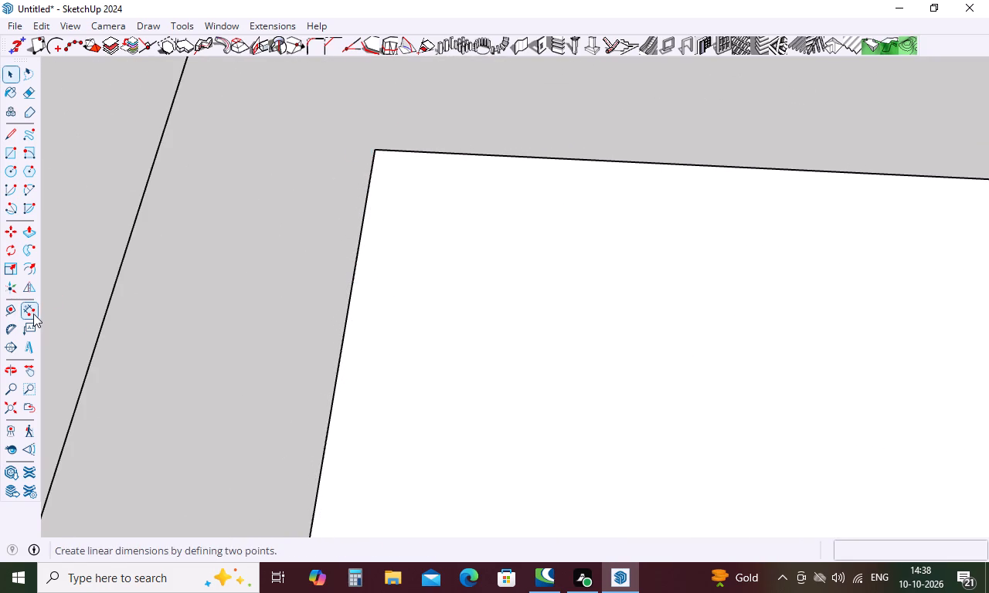
click(376, 151)
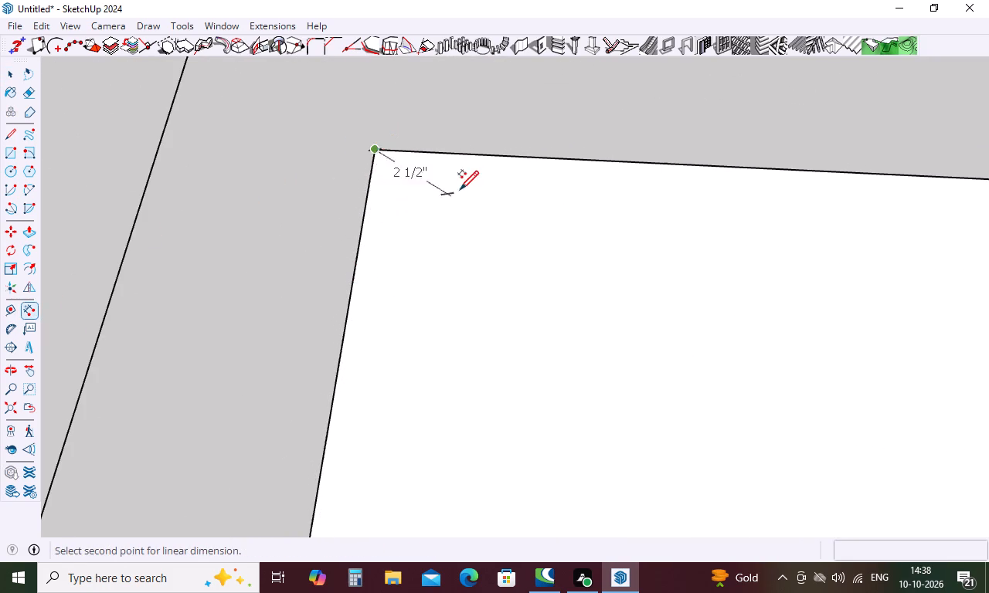
scroll(466, 186, down, 19)
scroll(482, 171, down, 16)
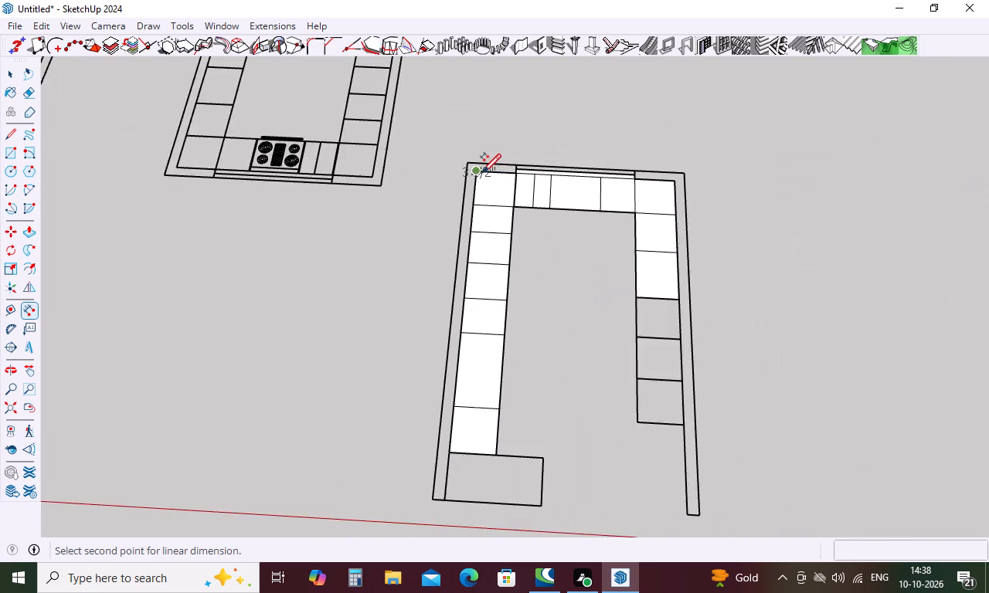
scroll(482, 171, down, 4)
scroll(458, 377, up, 12)
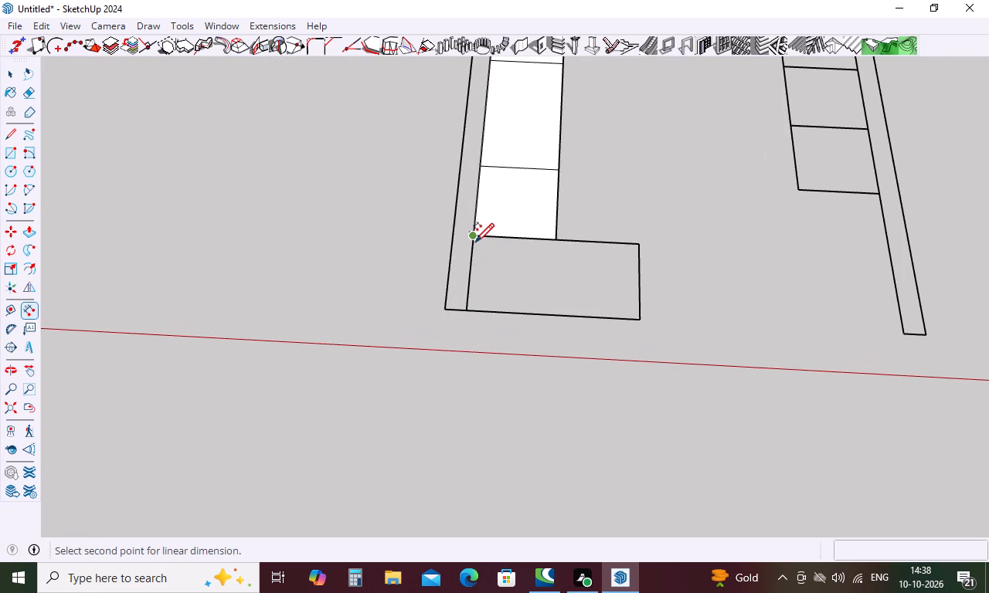
click(475, 239)
scroll(408, 242, down, 8)
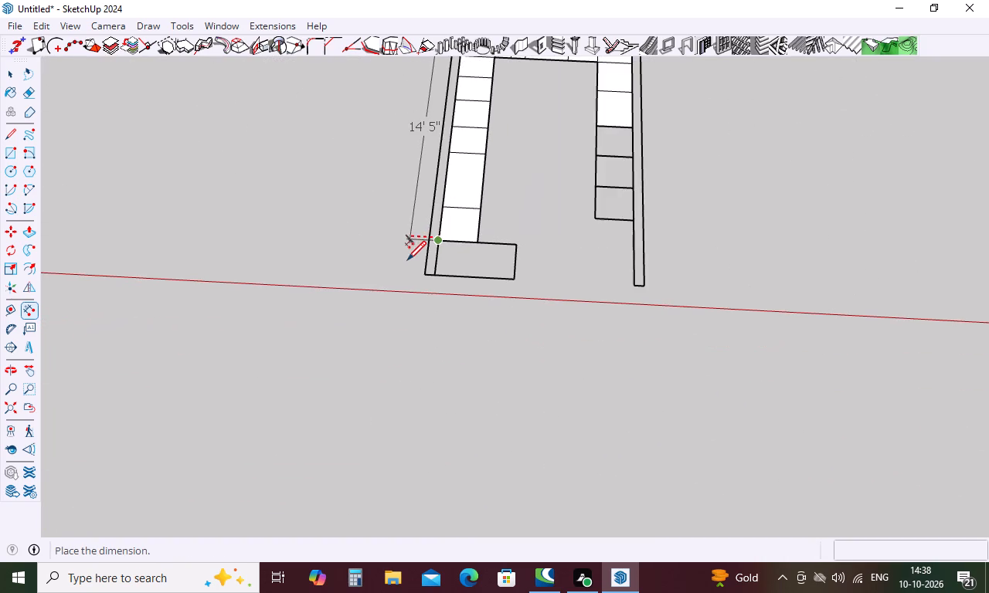
scroll(407, 259, down, 5)
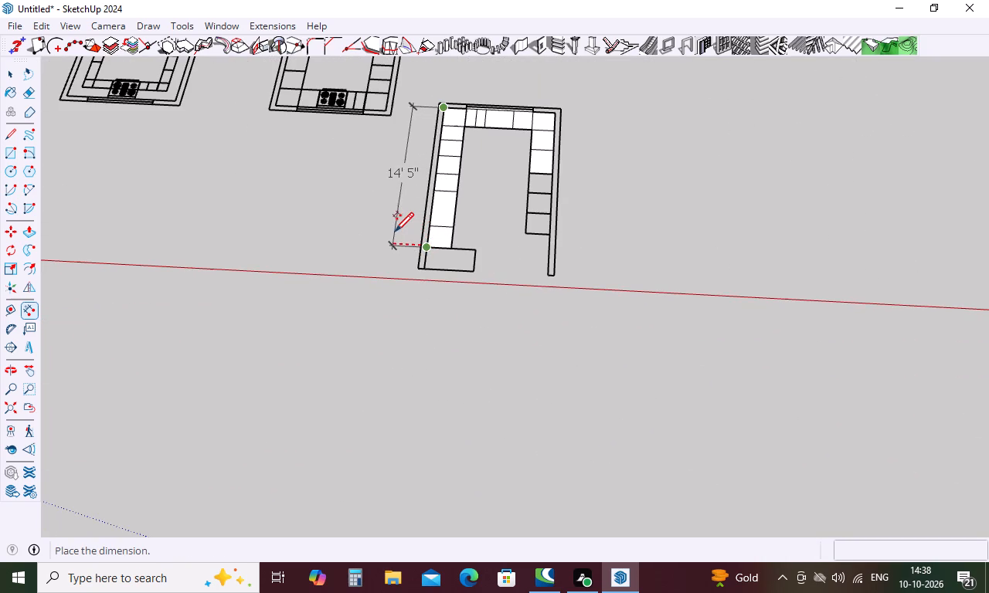
key(space)
key(space)
key(space)
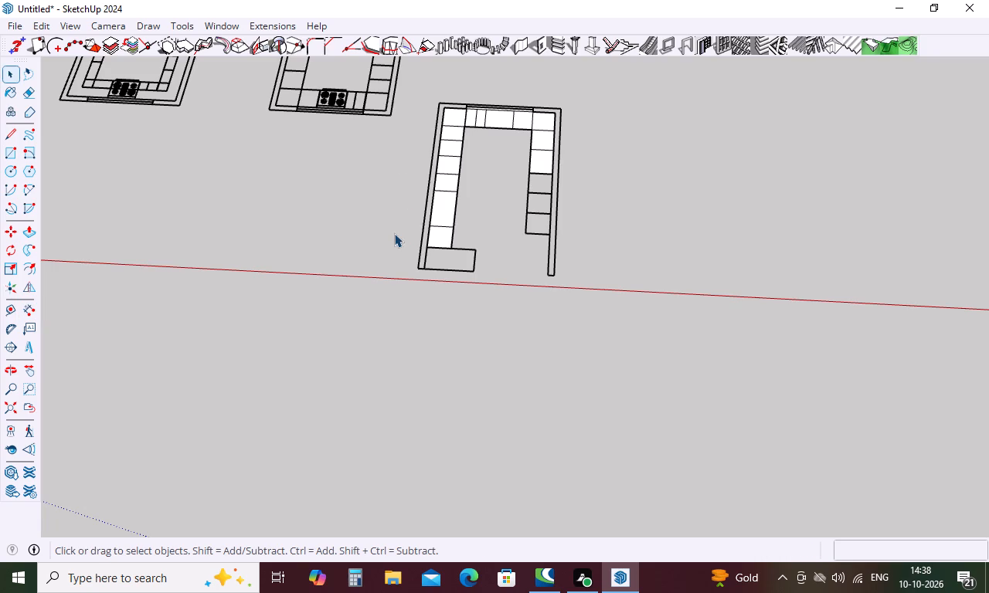
Draw a 2' by 14'5" rectangle for the long counter run beside the copied plan, outside its shorter-run wall.
key(r)
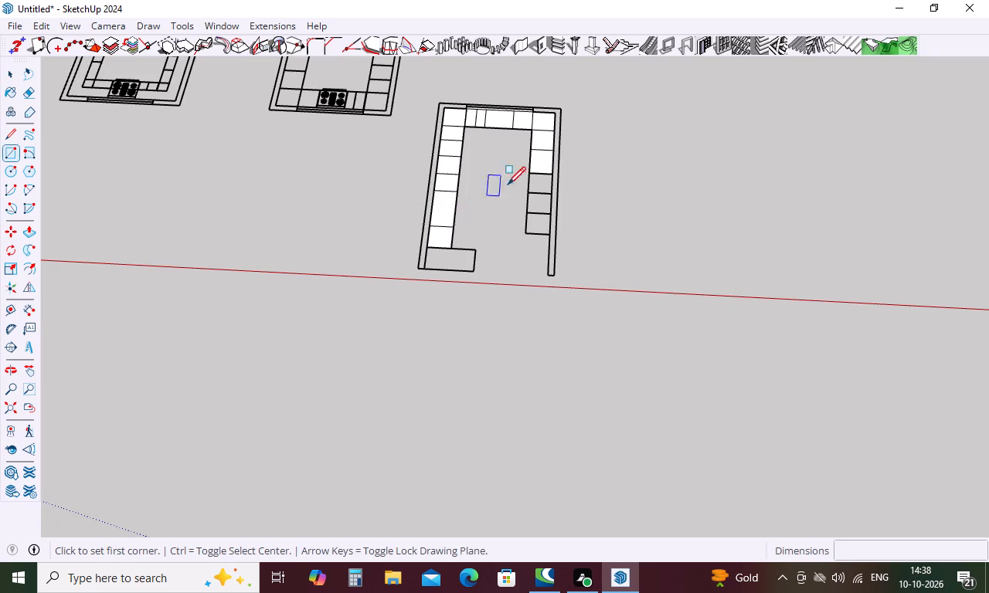
click(590, 112)
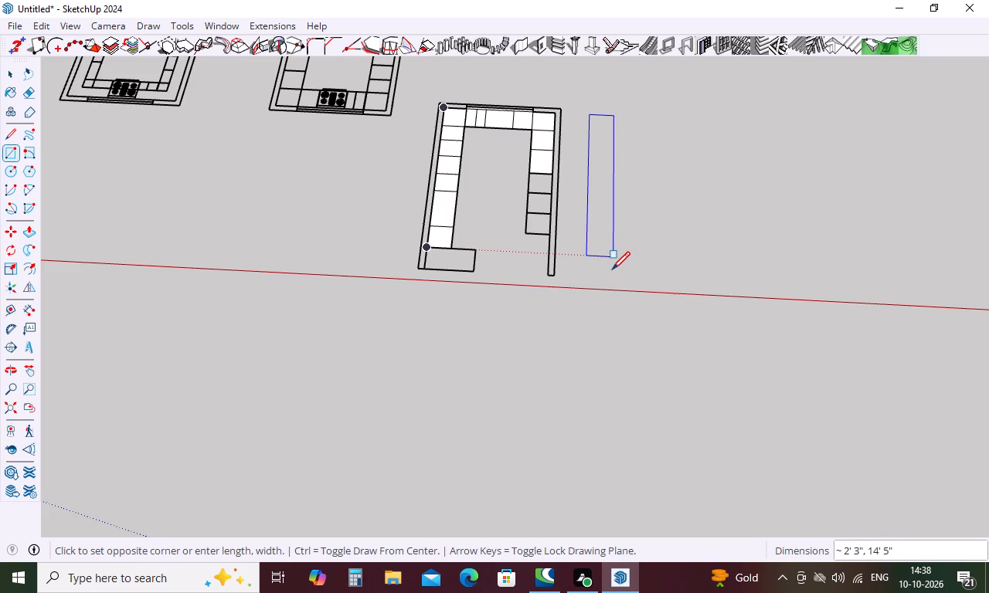
key(2)
key(apostrophe)
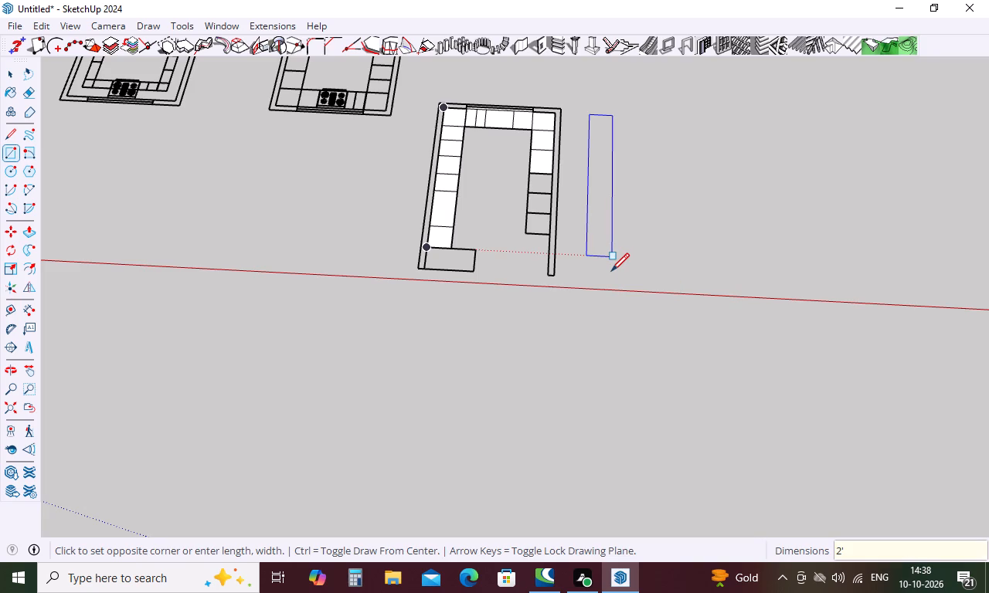
key(comma)
text(14)
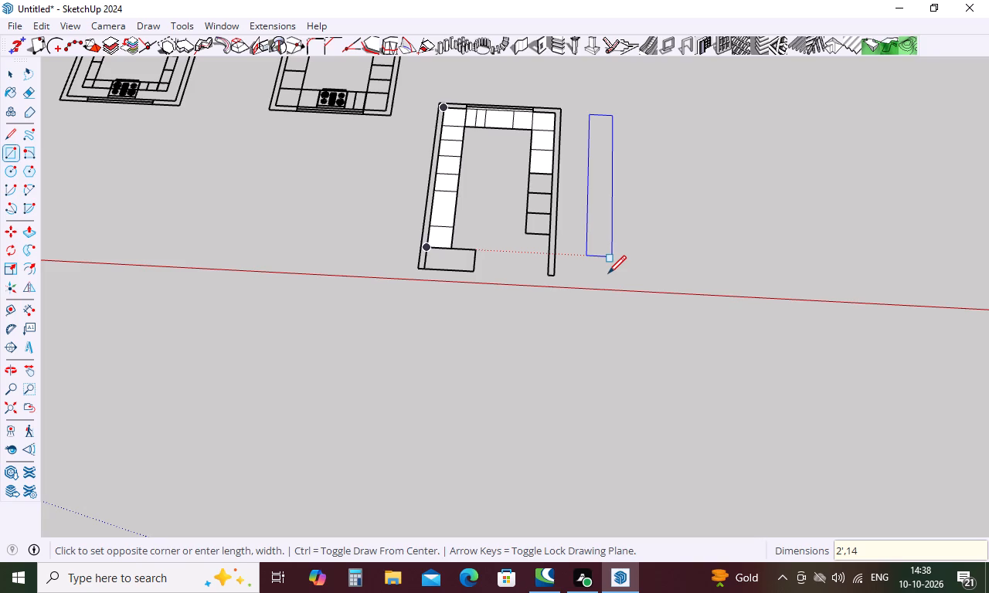
key(apostrophe)
key(5)
key(shift+quotedbl)
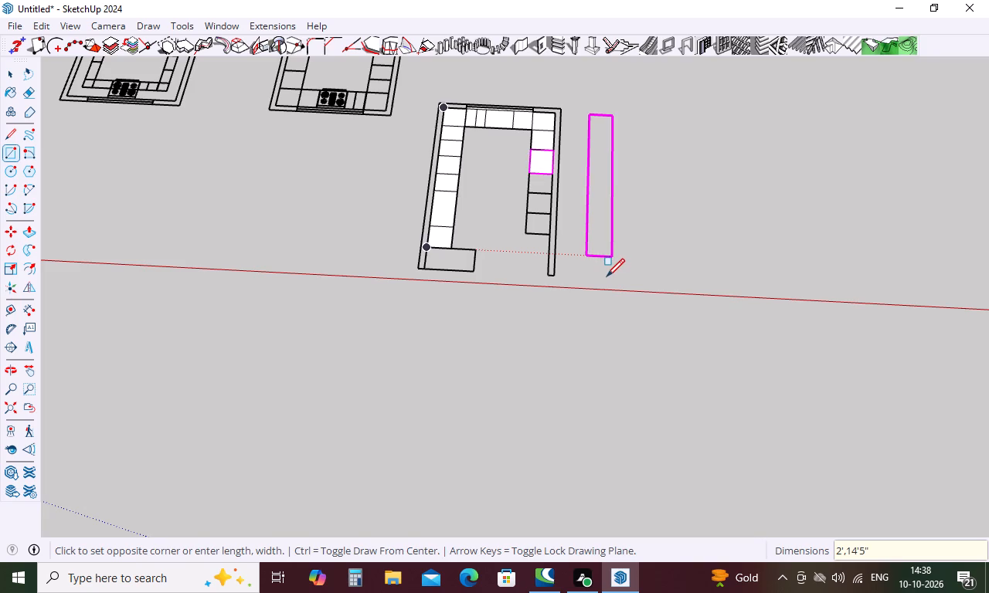
key(Return)
key(Escape)
Measure the copied plan's back run from the edge of the long run's corner unit to the shorter run's inner wall corner.
middle_drag(629, 259, 630, 235)
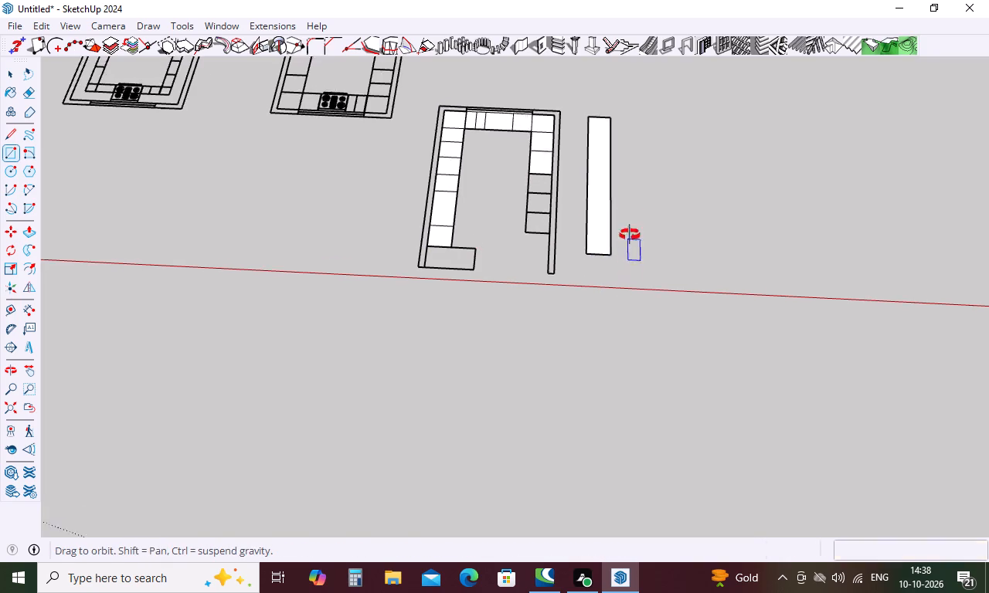
middle_drag(630, 235, 630, 100)
middle_drag(552, 283, 569, 147)
middle_drag(577, 164, 559, 295)
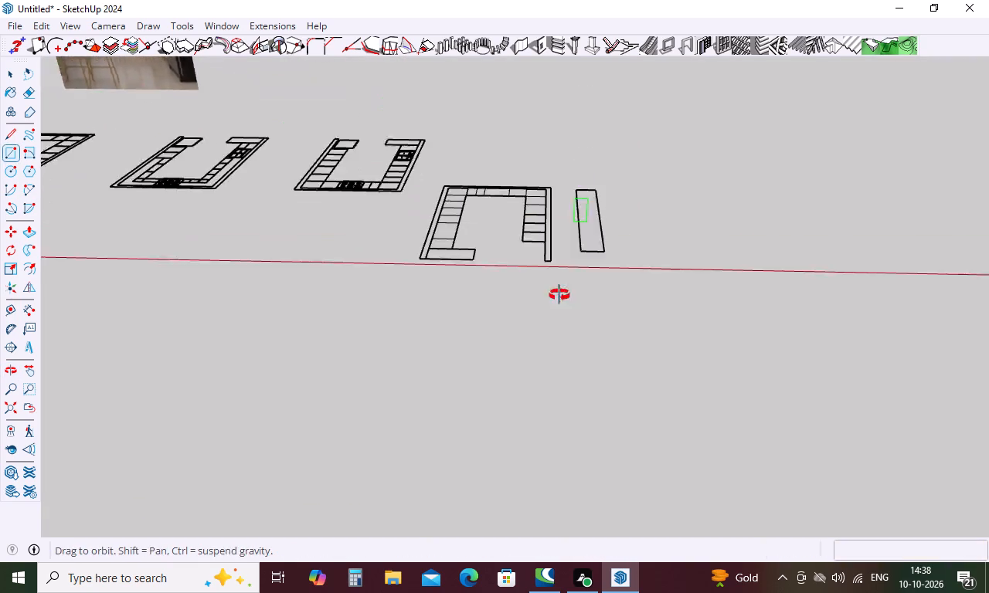
middle_drag(559, 295, 547, 332)
scroll(637, 157, up, 8)
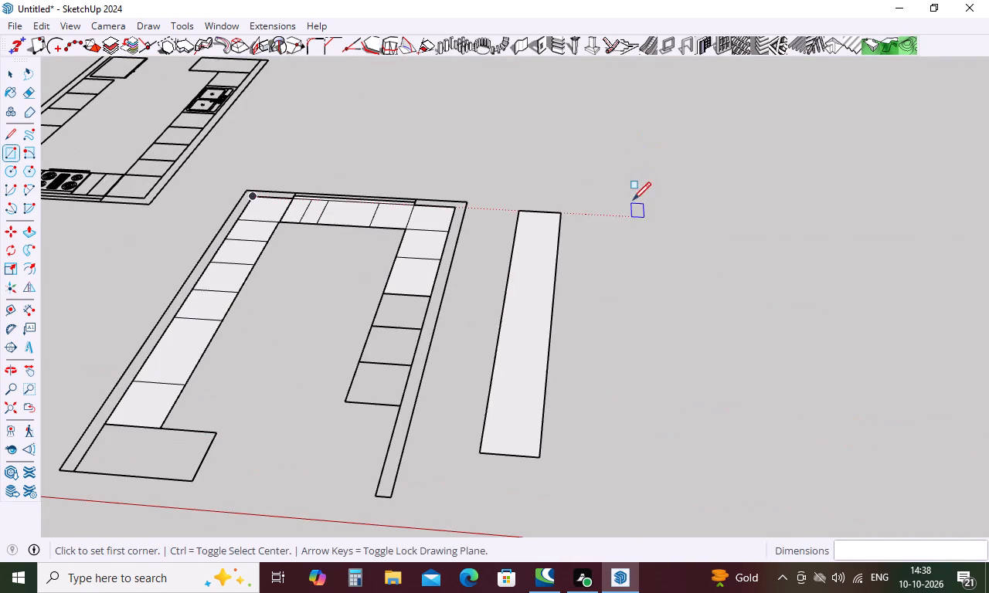
key(Escape)
key(r)
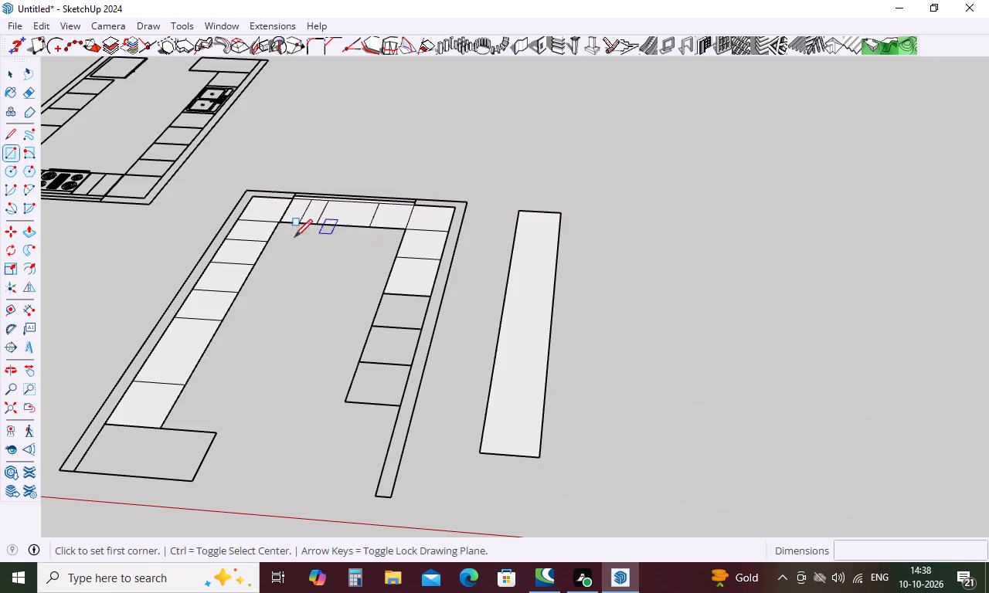
key(Escape)
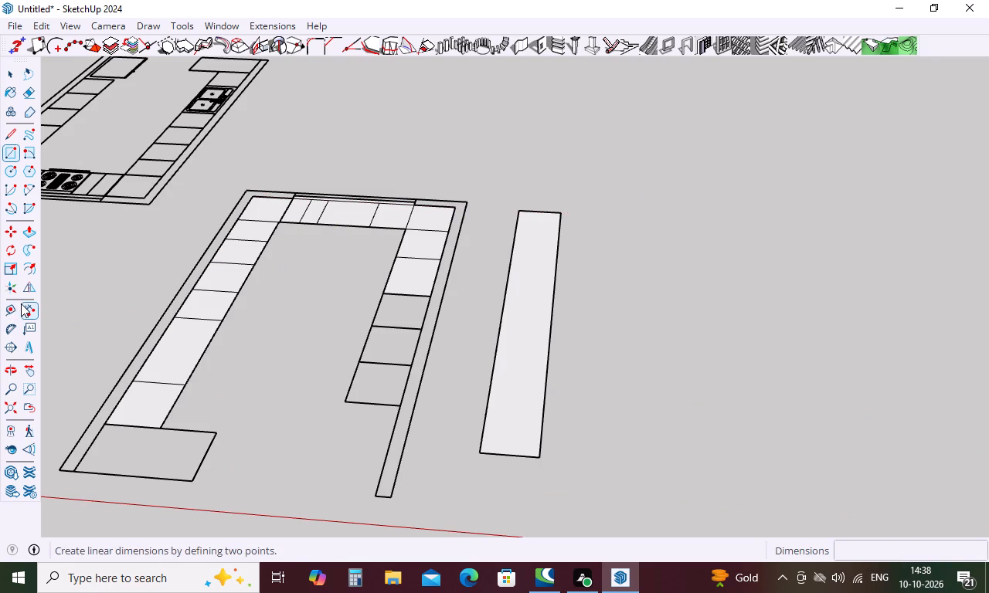
click(22, 304)
scroll(289, 162, up, 9)
middle_drag(281, 231, 281, 251)
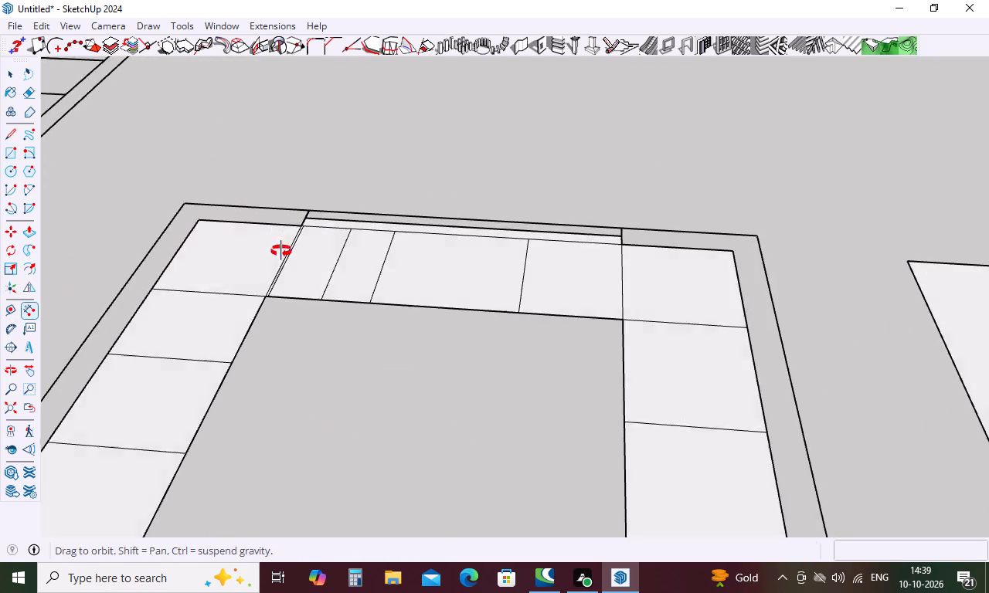
middle_drag(281, 251, 274, 387)
scroll(183, 200, up, 2)
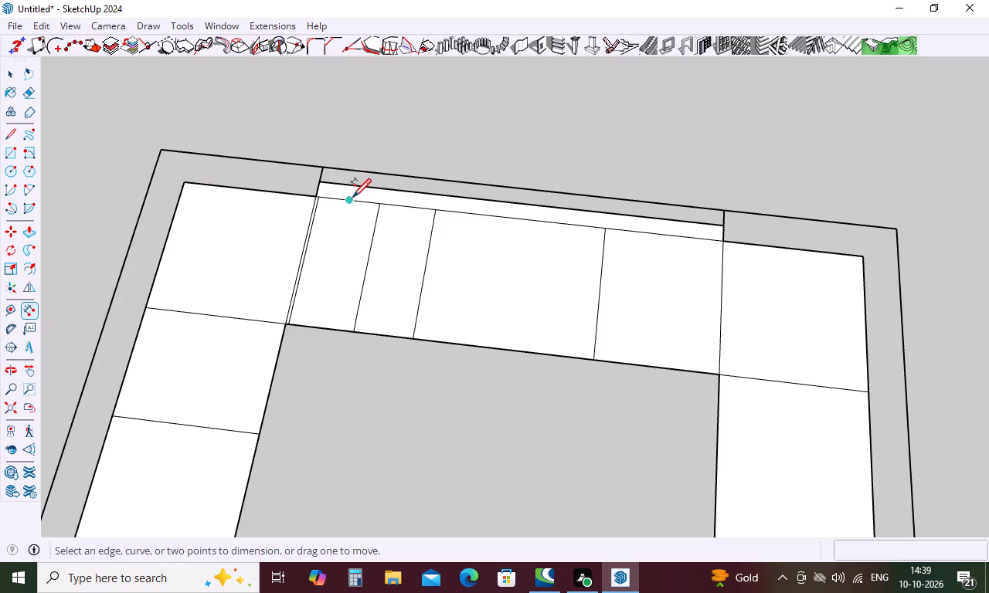
scroll(328, 191, up, 8)
click(308, 201)
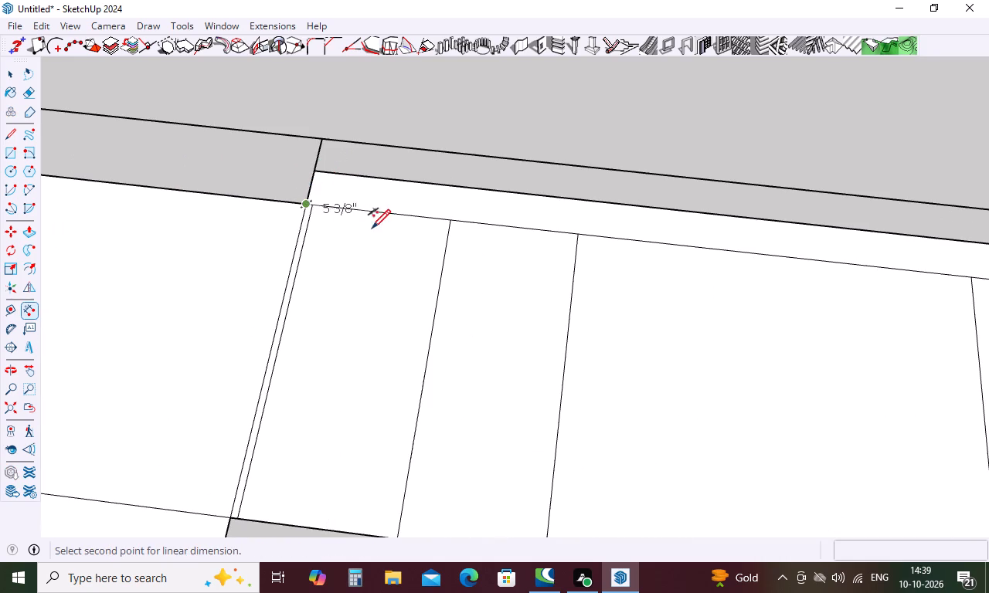
scroll(175, 300, down, 16)
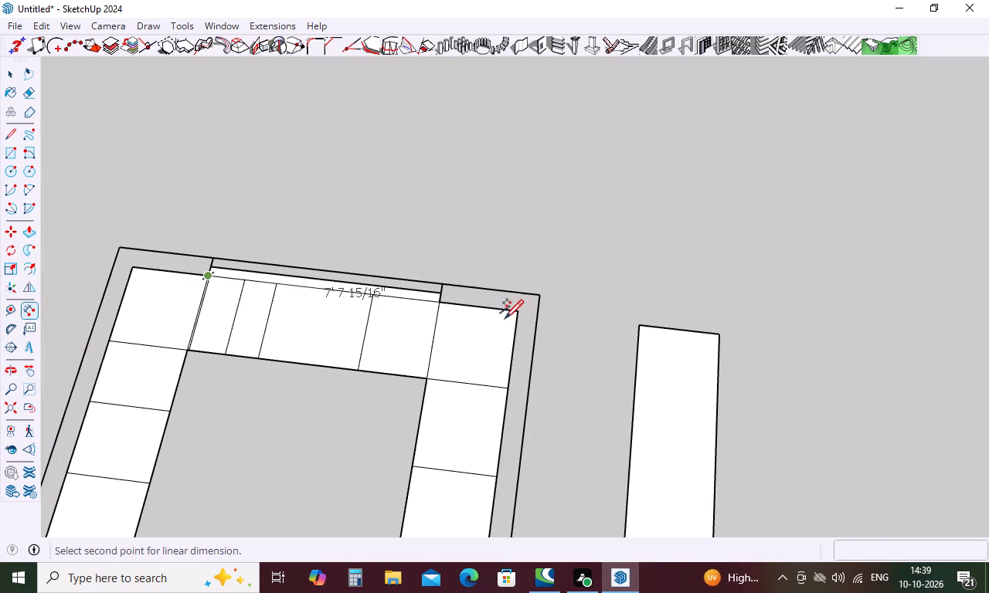
click(521, 310)
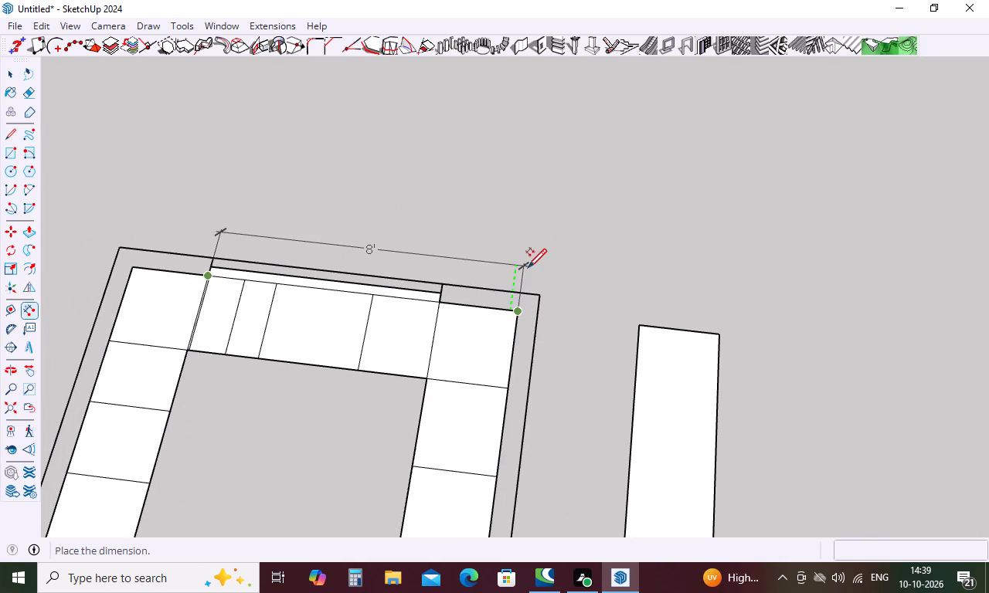
key(Escape)
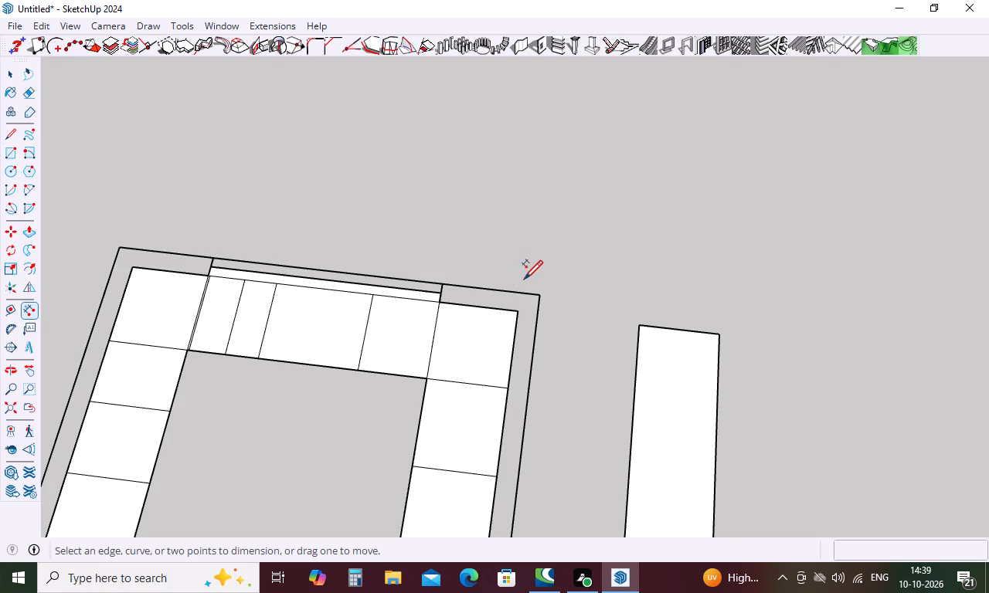
Draw an 8' by 2' rectangle from the long strip's outer back corner, extending away from the plan to form an L.
key(r)
scroll(340, 283, down, 5)
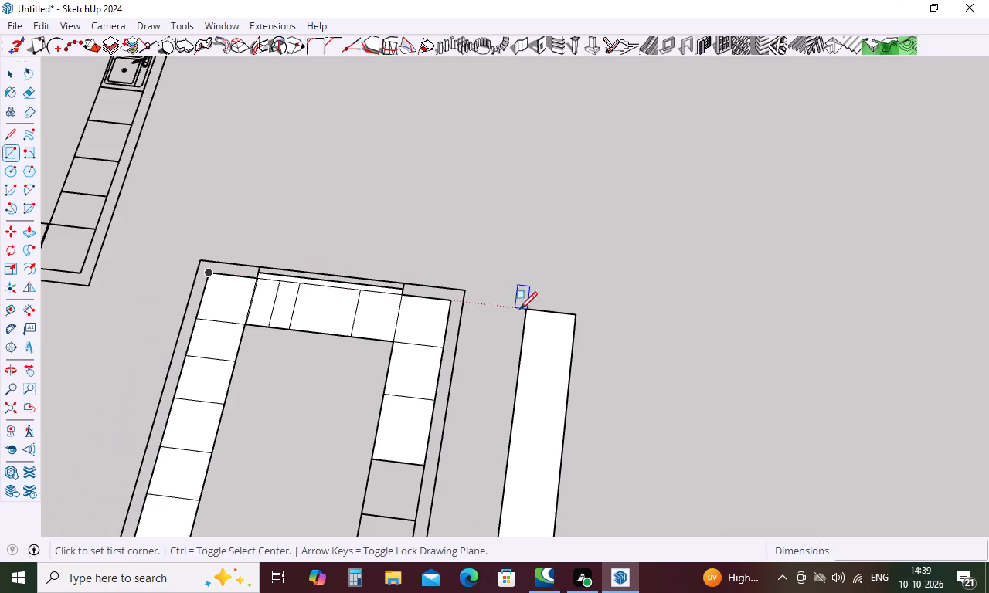
click(574, 312)
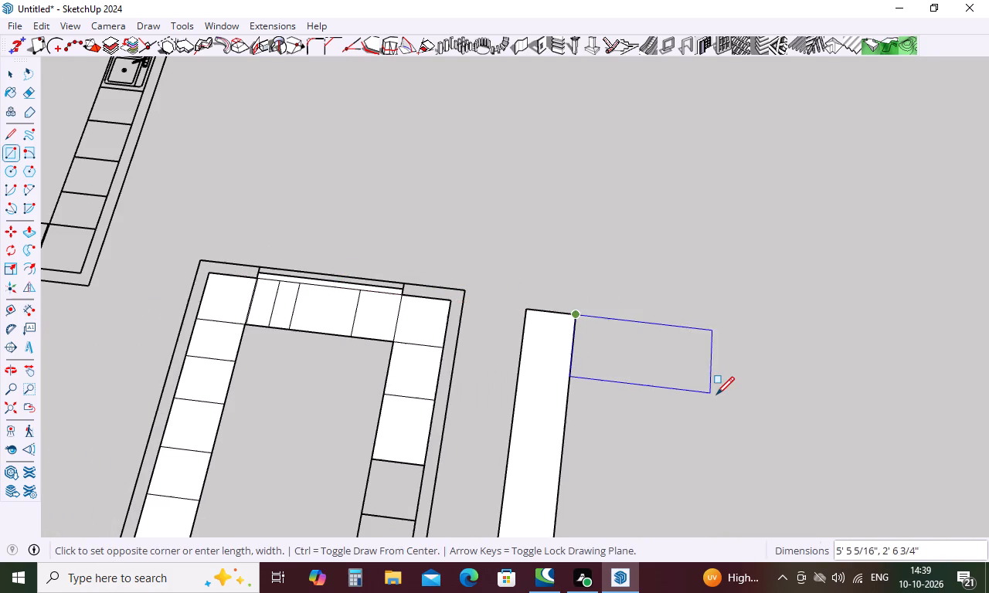
scroll(718, 395, down, 5)
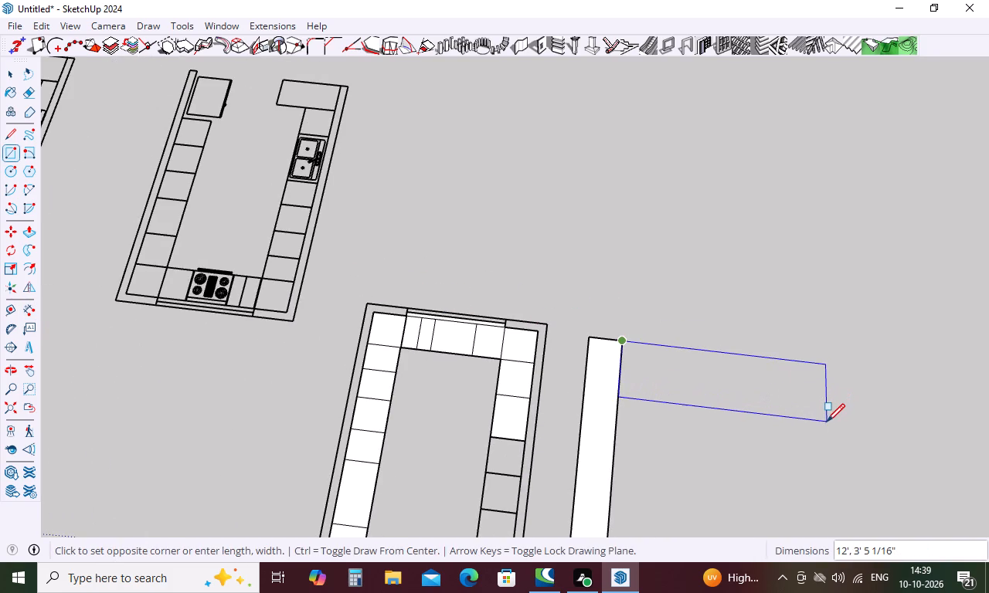
key(8)
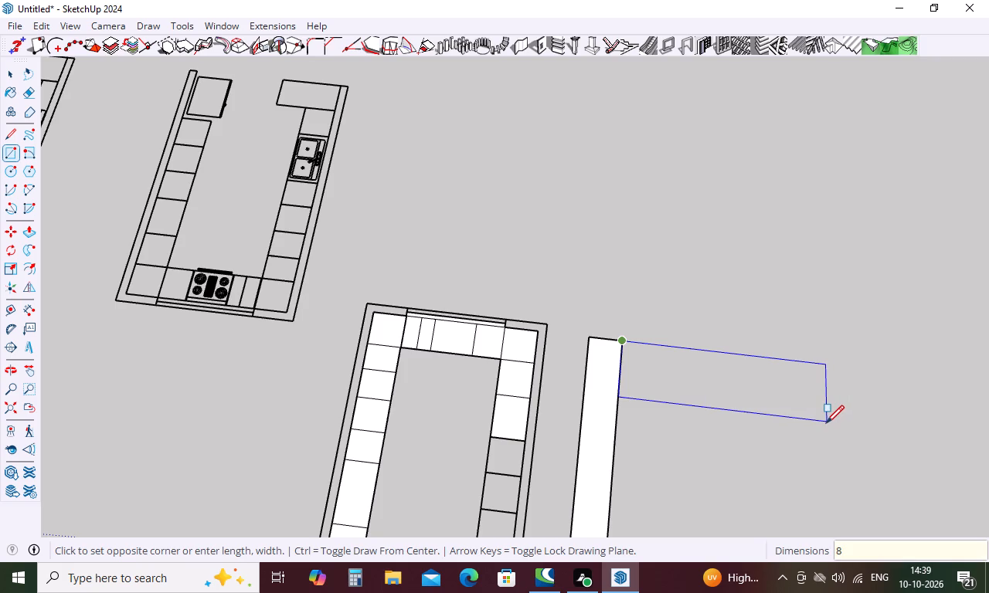
key(apostrophe)
key(comma)
key(2)
key(apostrophe)
key(Return)
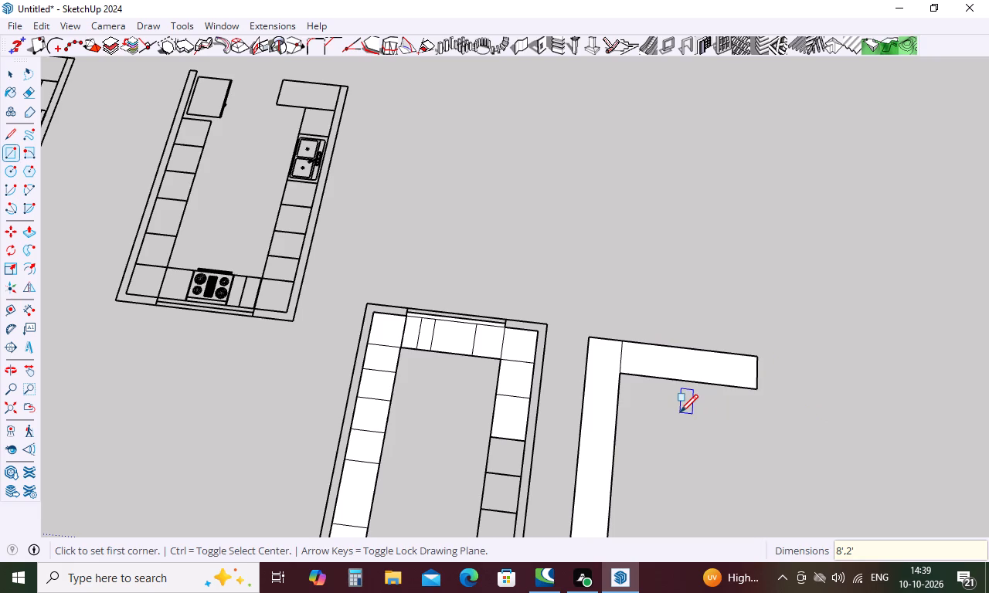
key(Escape)
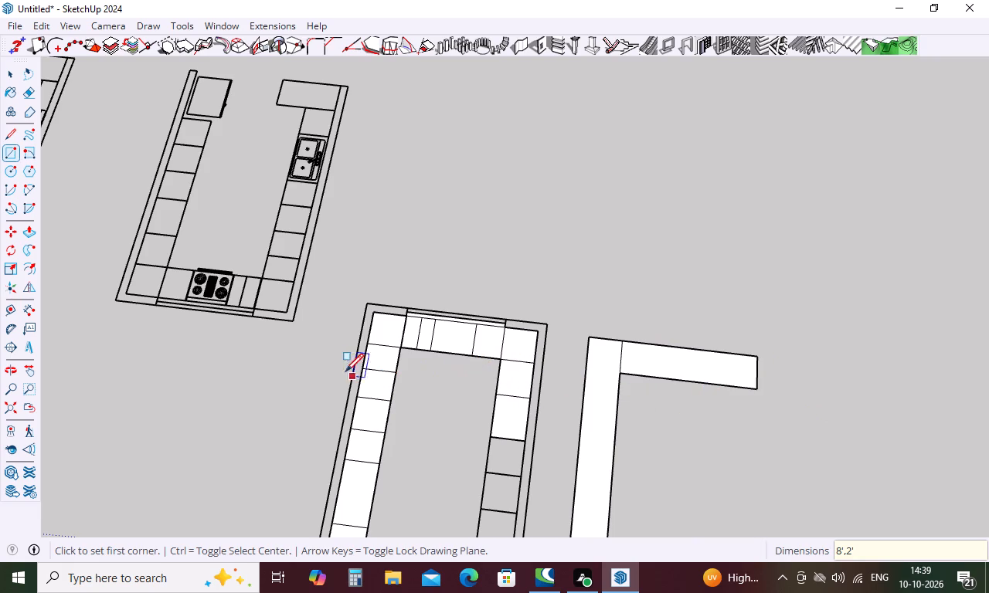
Measure the copied plan's back run again, from the long run's corner unit edge to the shorter run's inner wall corner.
scroll(403, 339, up, 4)
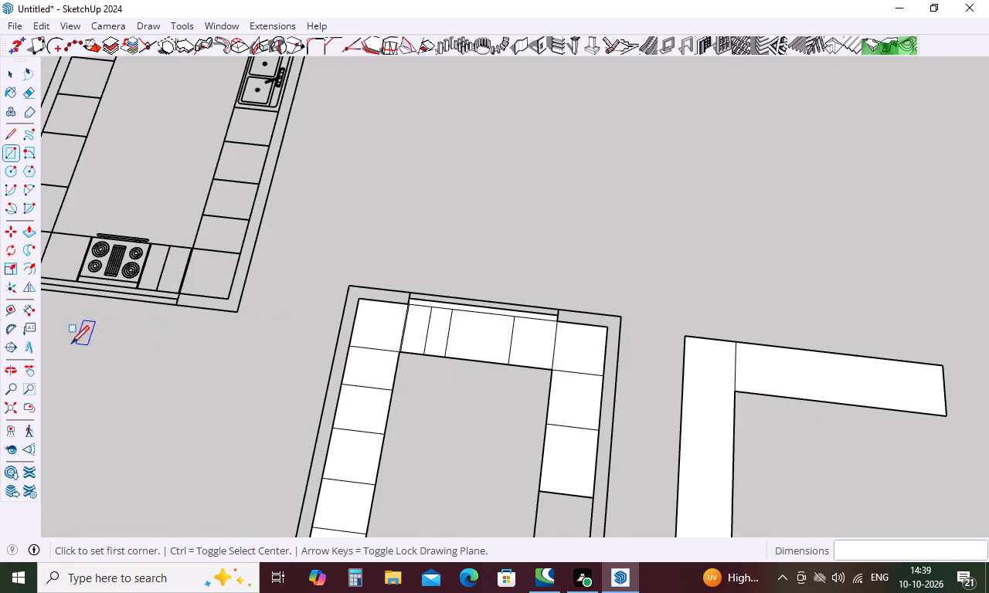
click(32, 312)
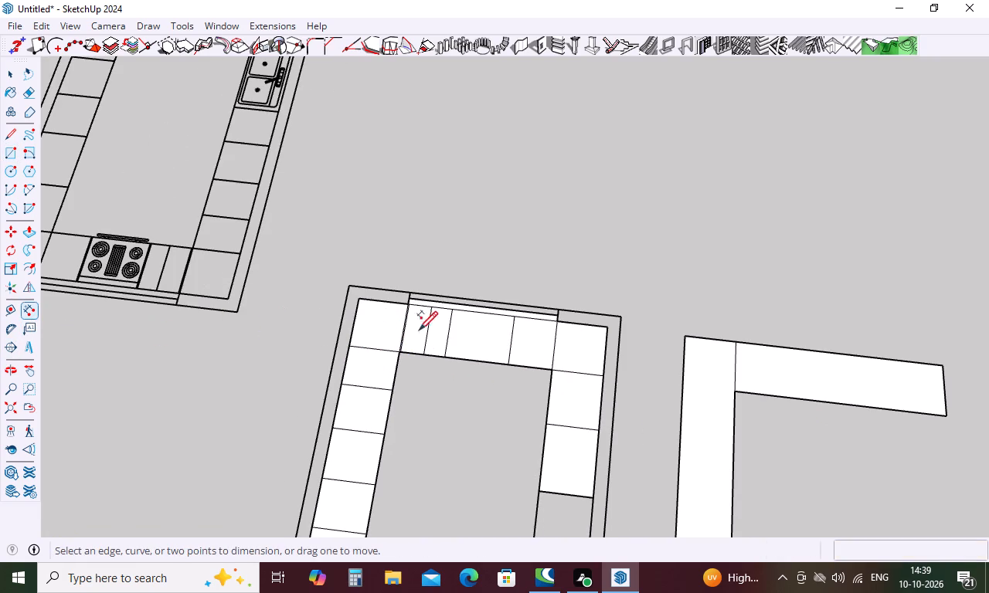
scroll(479, 324, up, 5)
scroll(381, 288, up, 10)
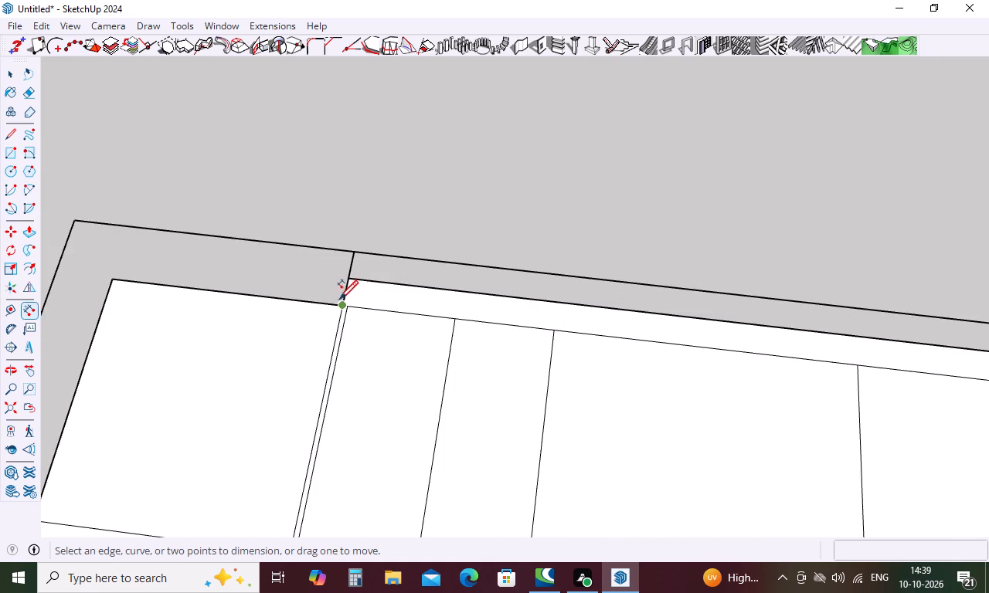
click(340, 300)
scroll(340, 300, down, 15)
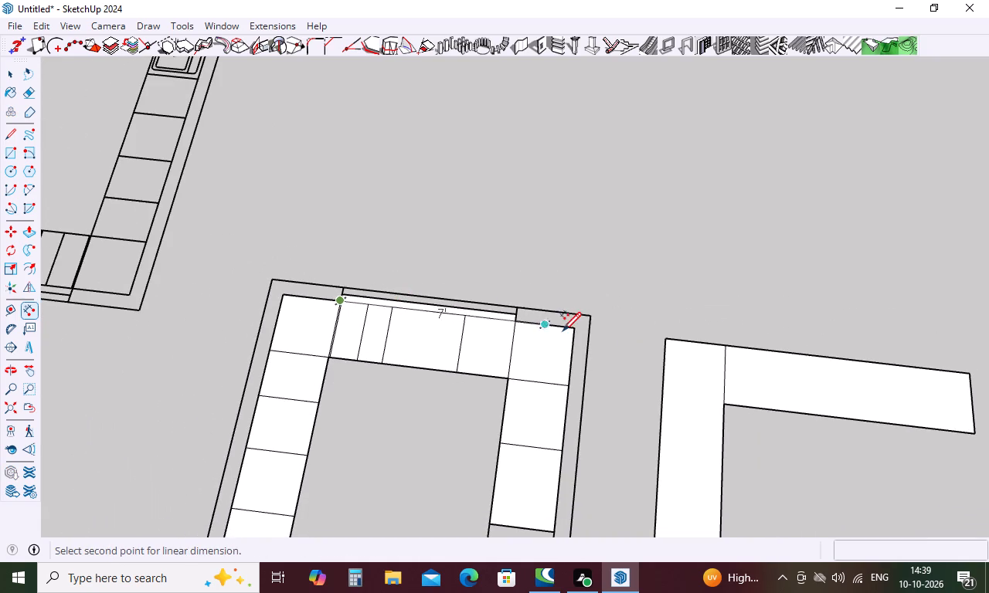
click(578, 332)
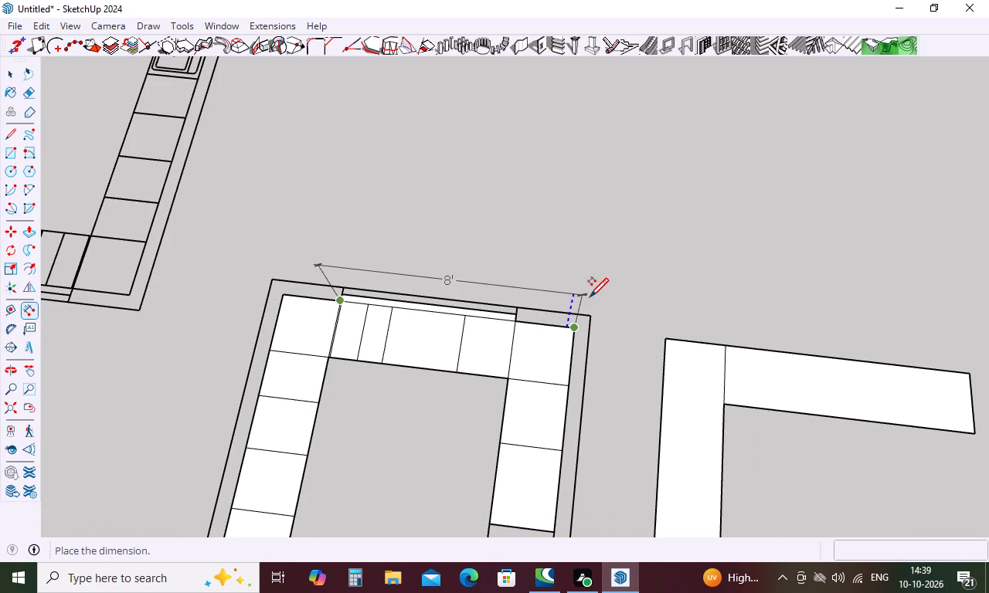
key(Escape)
Examine the reference image showing the counter corner, open shelving, tall oven units and refrigerator.
scroll(566, 259, down, 5)
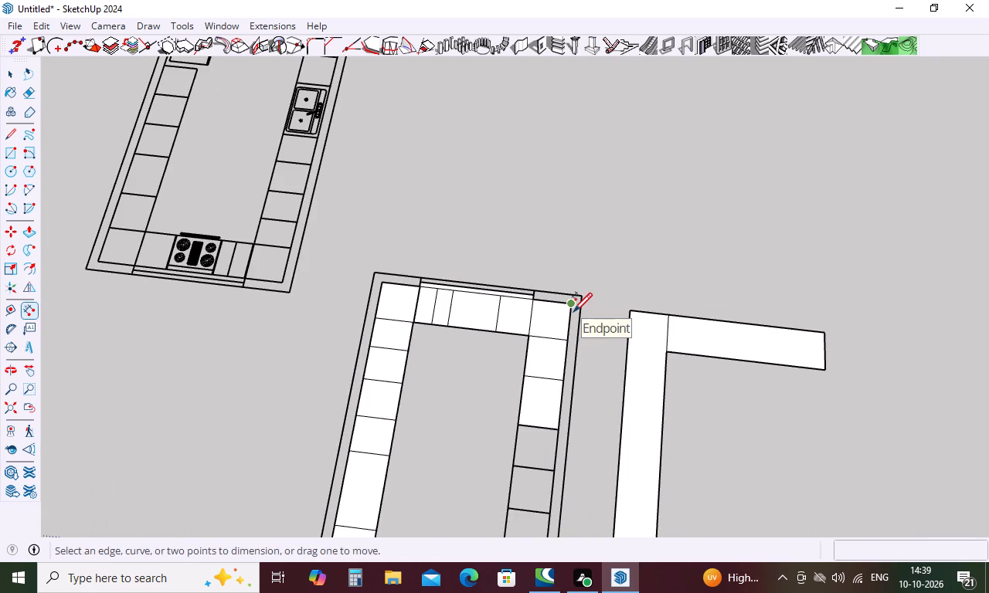
scroll(553, 380, down, 15)
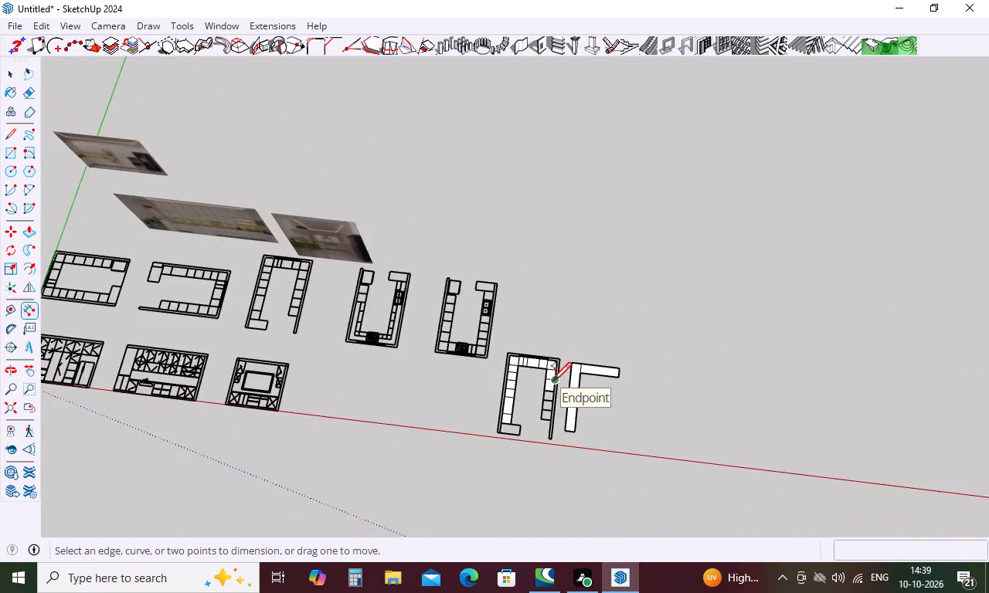
scroll(552, 380, down, 5)
scroll(223, 188, up, 11)
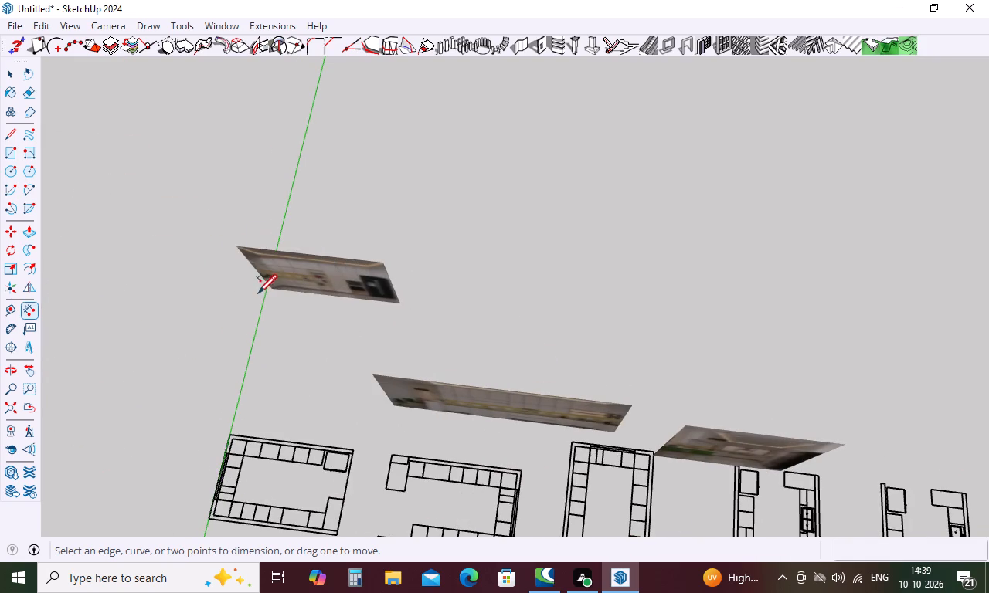
scroll(274, 294, up, 8)
middle_drag(396, 320, 454, 171)
middle_drag(324, 300, 345, 206)
scroll(226, 387, up, 10)
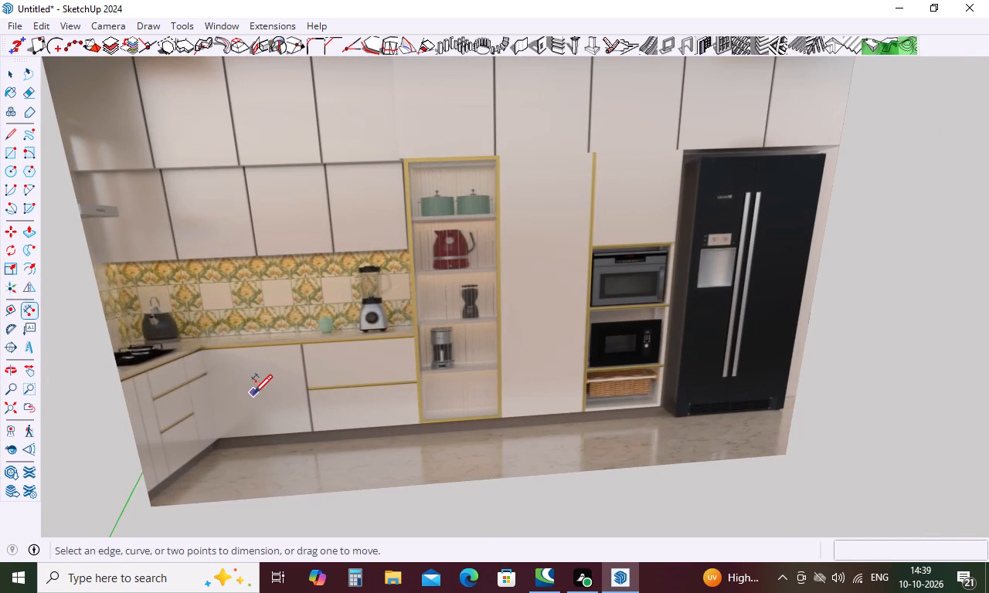
Examine the reference image again, focusing on the counter corner, base cabinets, open shelving and tall oven units.
scroll(253, 392, down, 9)
scroll(253, 392, up, 4)
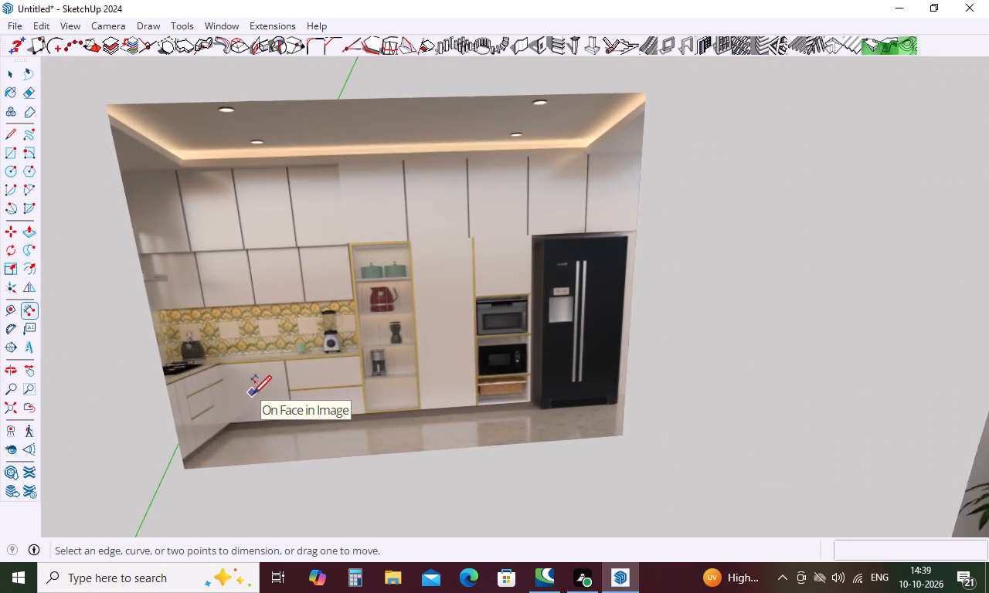
scroll(253, 394, up, 9)
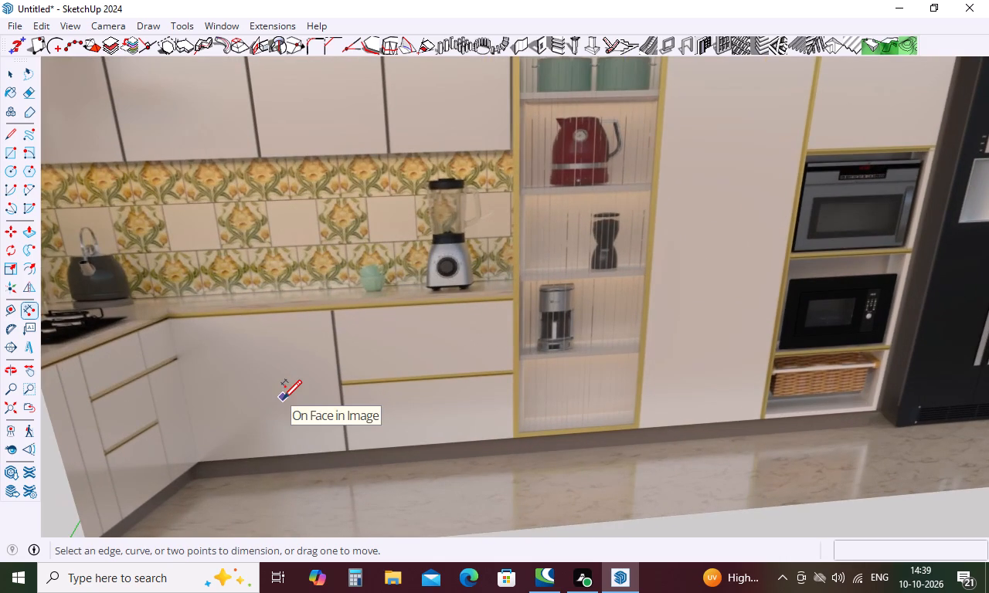
scroll(283, 398, down, 4)
scroll(283, 398, up, 4)
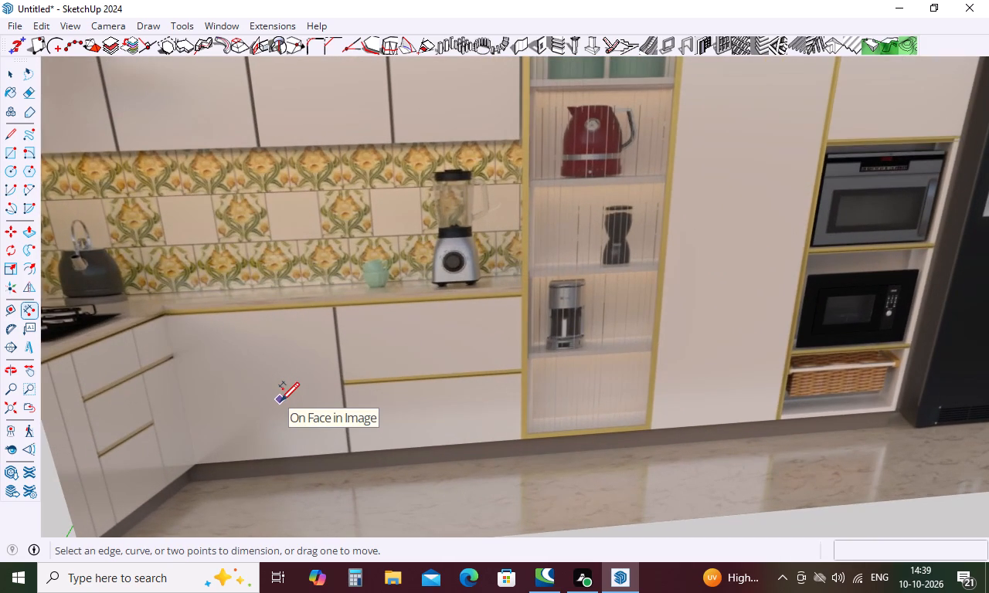
scroll(380, 336, down, 10)
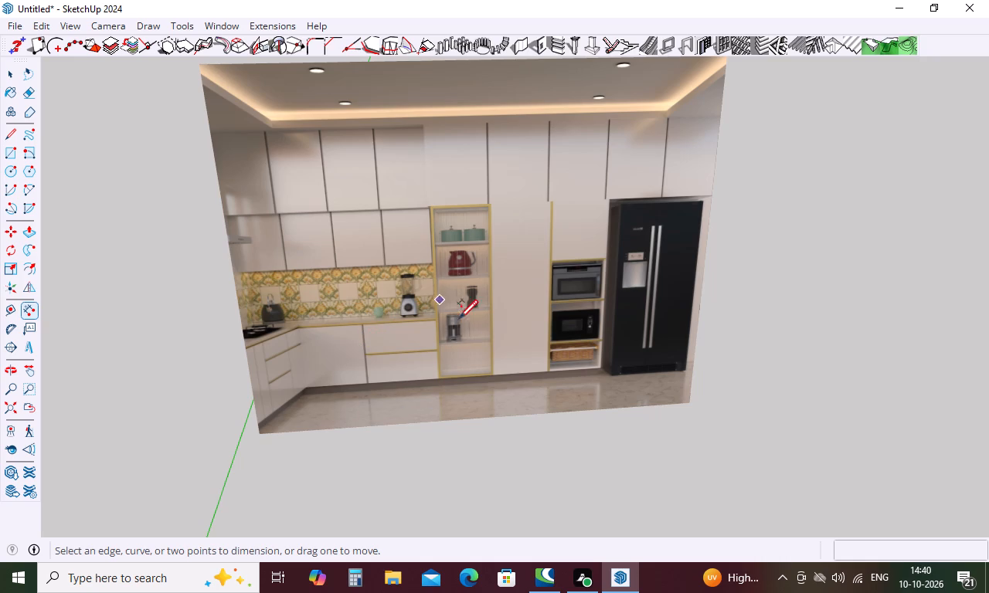
scroll(321, 349, down, 4)
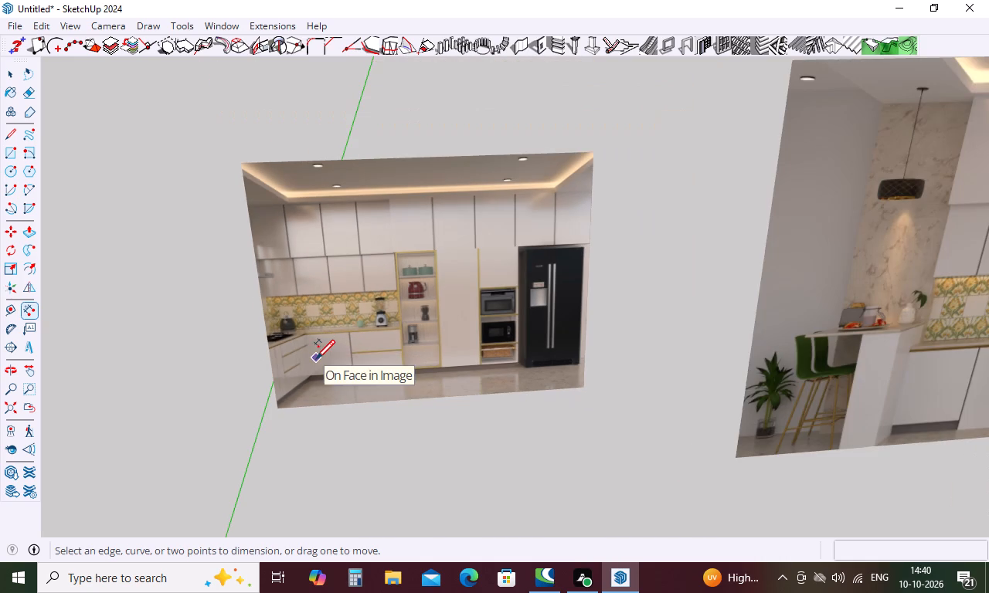
scroll(316, 357, down, 20)
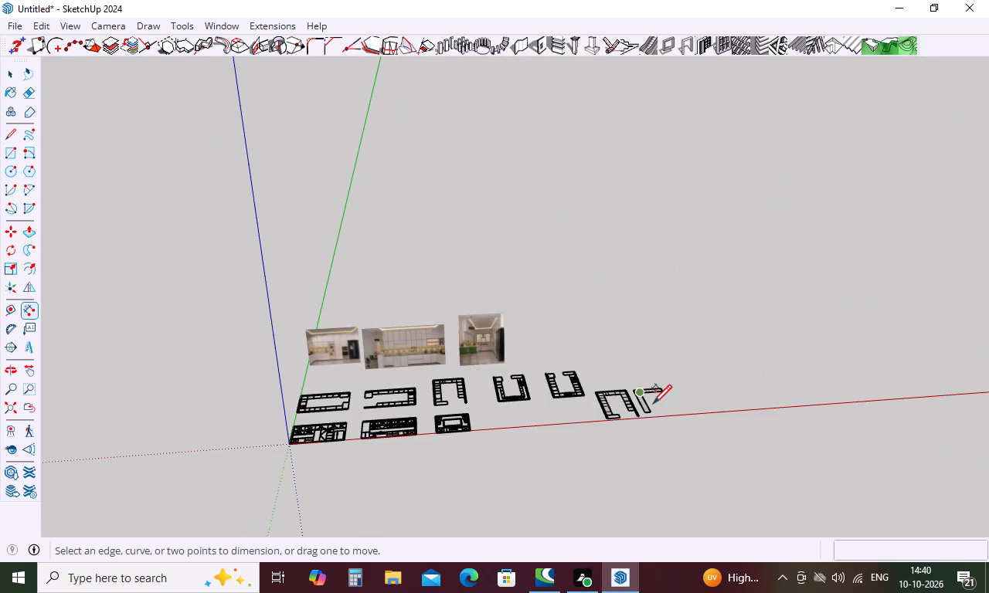
Measure the copied plan's shorter run along the wall, from the corner unit's front edge to the end of its shaded units.
scroll(658, 388, up, 7)
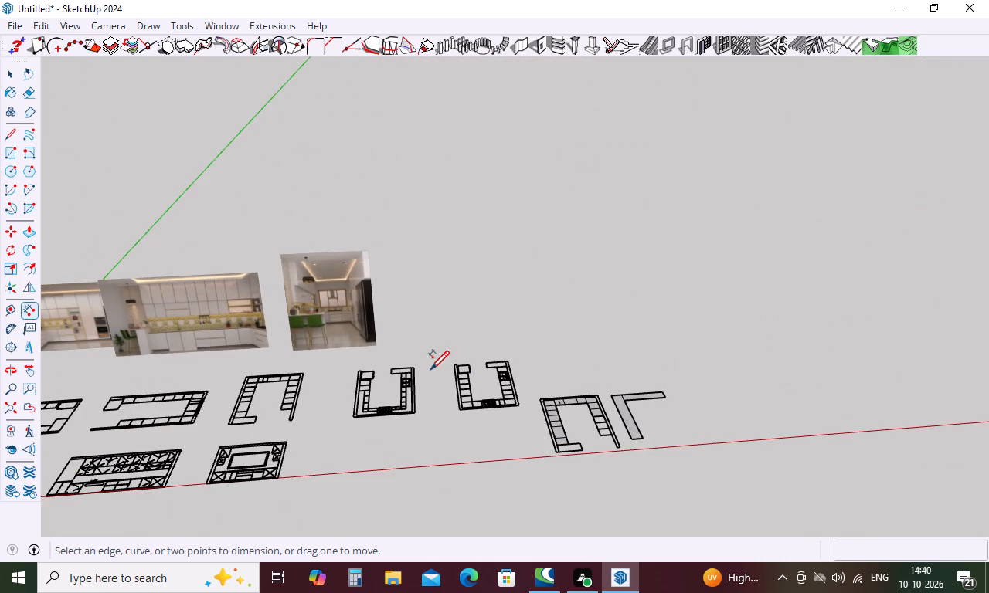
scroll(423, 368, up, 5)
scroll(413, 385, down, 5)
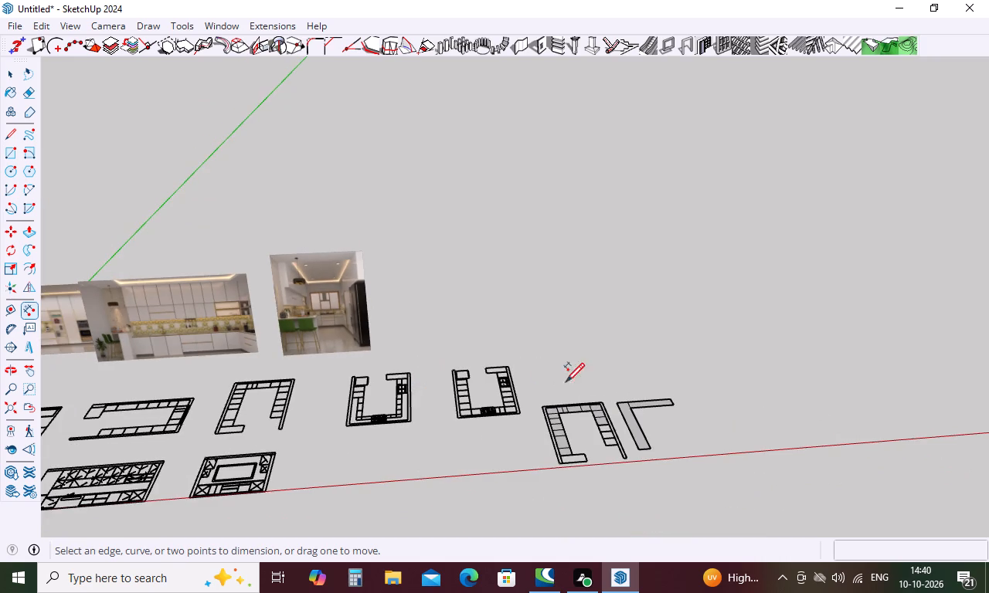
scroll(605, 388, up, 11)
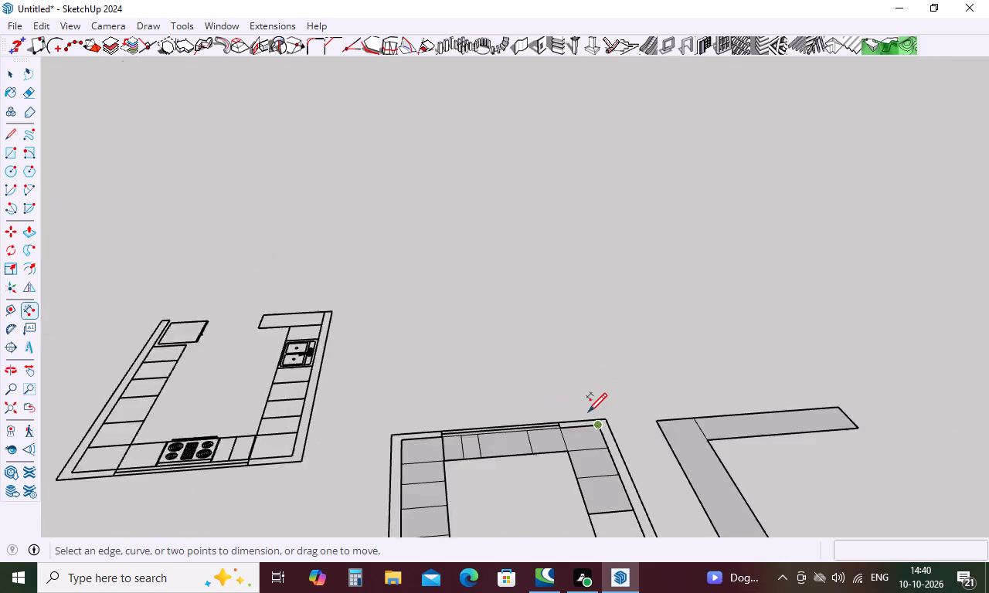
scroll(588, 411, up, 8)
click(618, 464)
scroll(617, 452, down, 10)
click(639, 498)
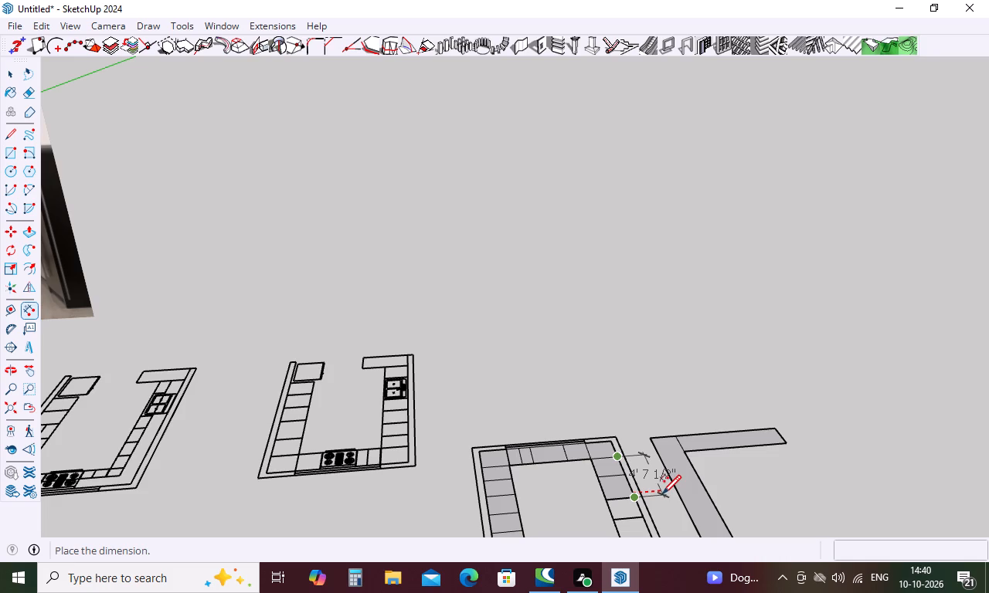
key(Escape)
Measure the copied plan's shorter run along the wall, from the inner wall corner to the end of its shaded units.
scroll(614, 405, up, 5)
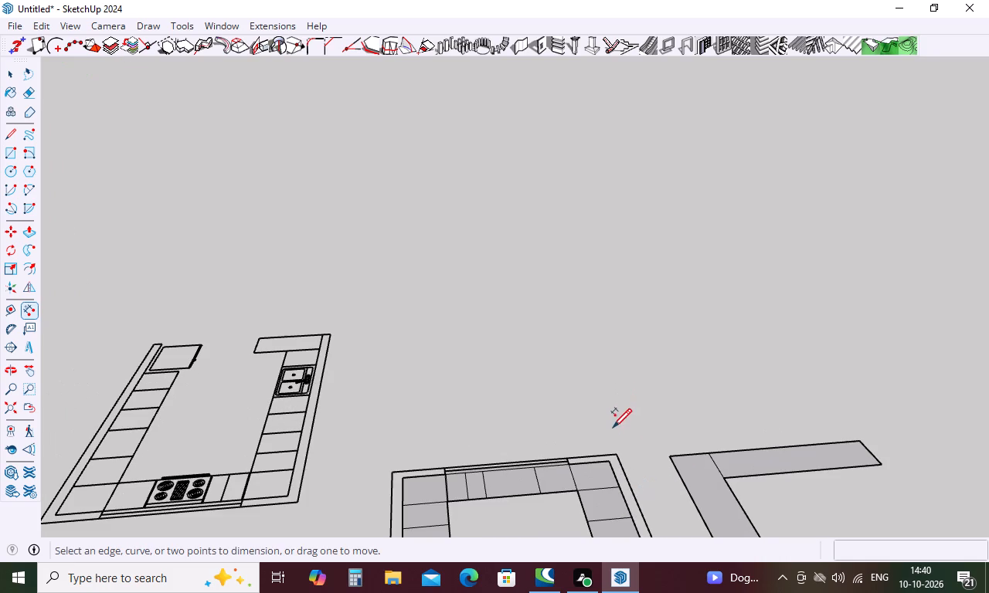
click(607, 463)
scroll(607, 446, down, 5)
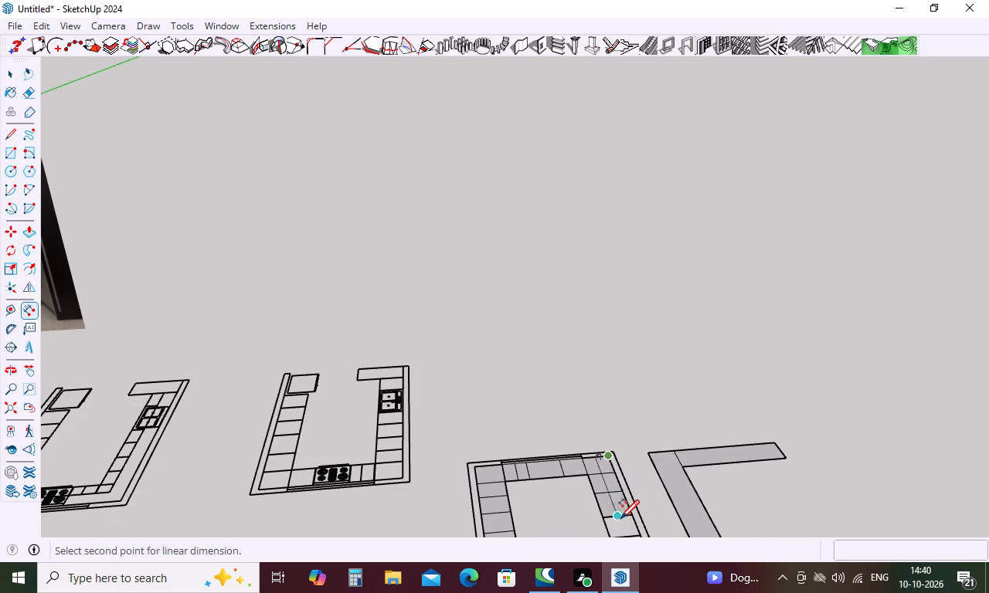
click(627, 513)
scroll(657, 508, up, 11)
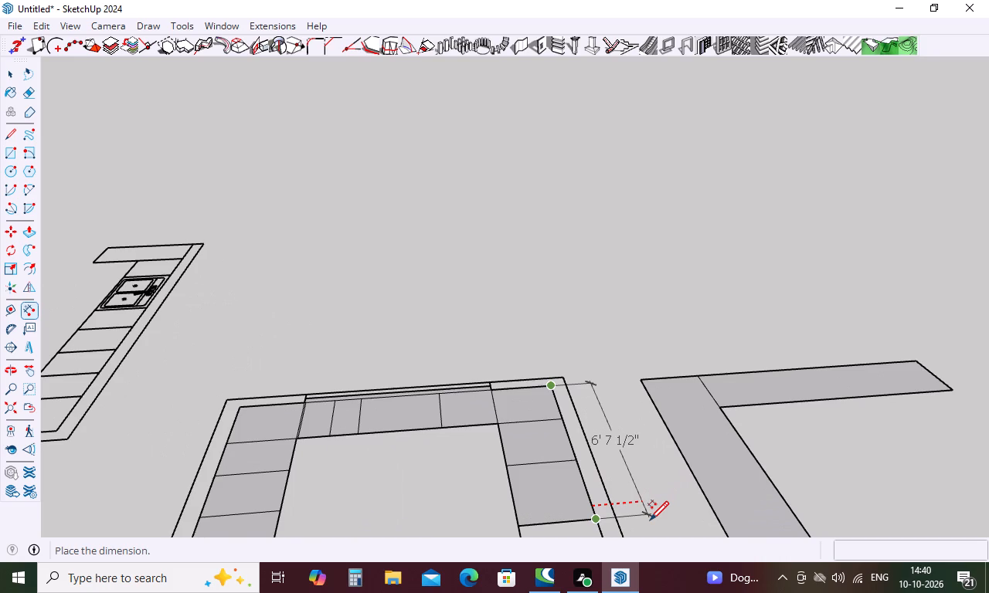
scroll(650, 519, up, 5)
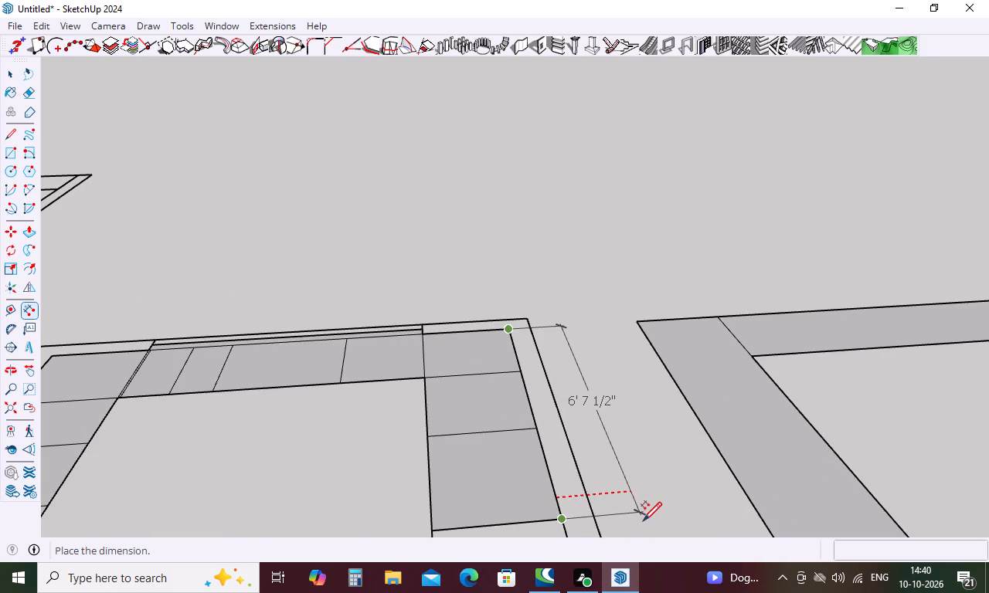
key(Escape)
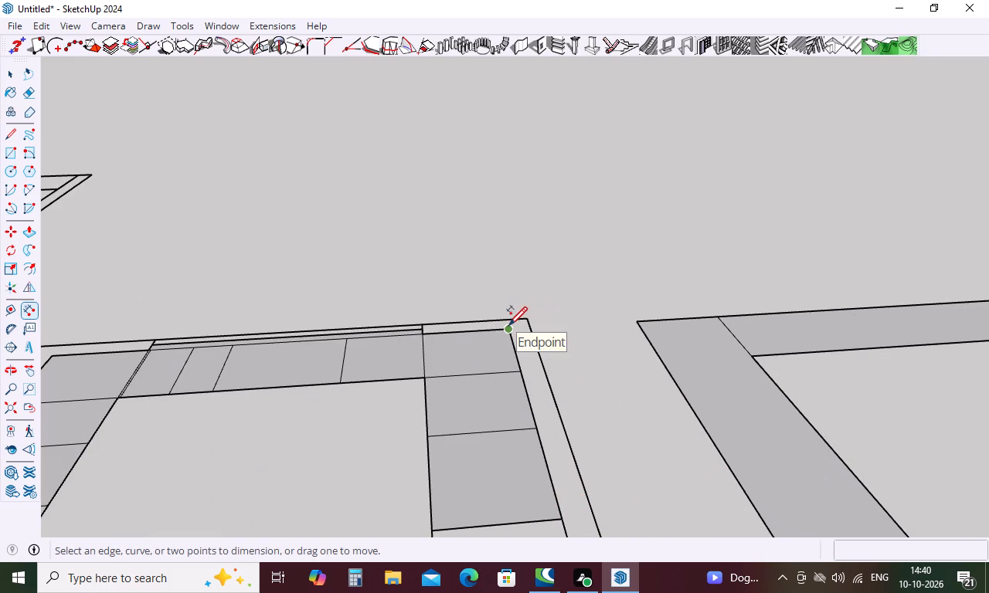
click(508, 325)
click(565, 521)
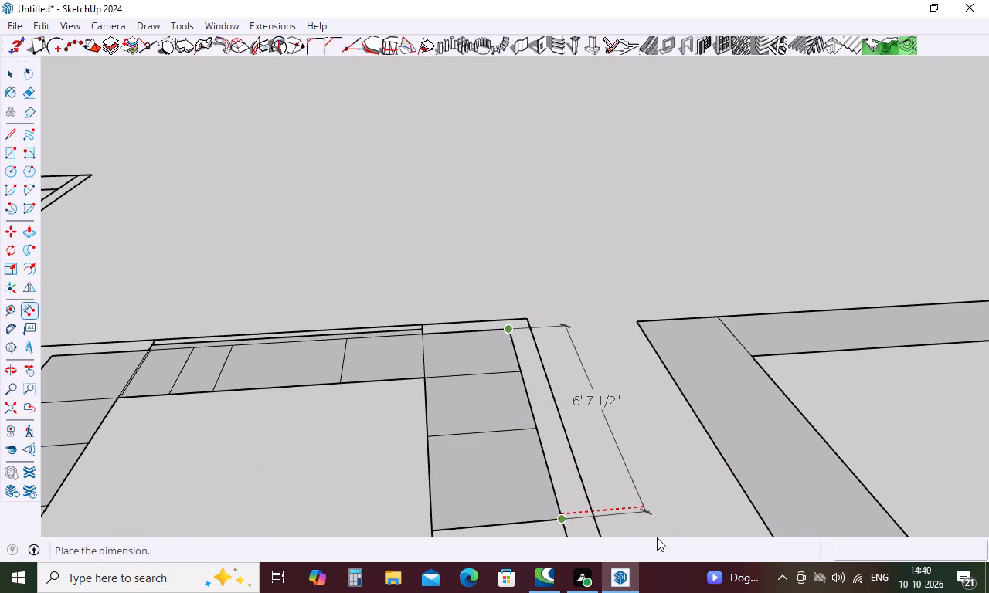
key(Escape)
Draw a 6'7.5" by 2' rectangle from the back strip's free outer corner, parallel to the long strip, forming a U-shaped counter.
scroll(507, 360, down, 10)
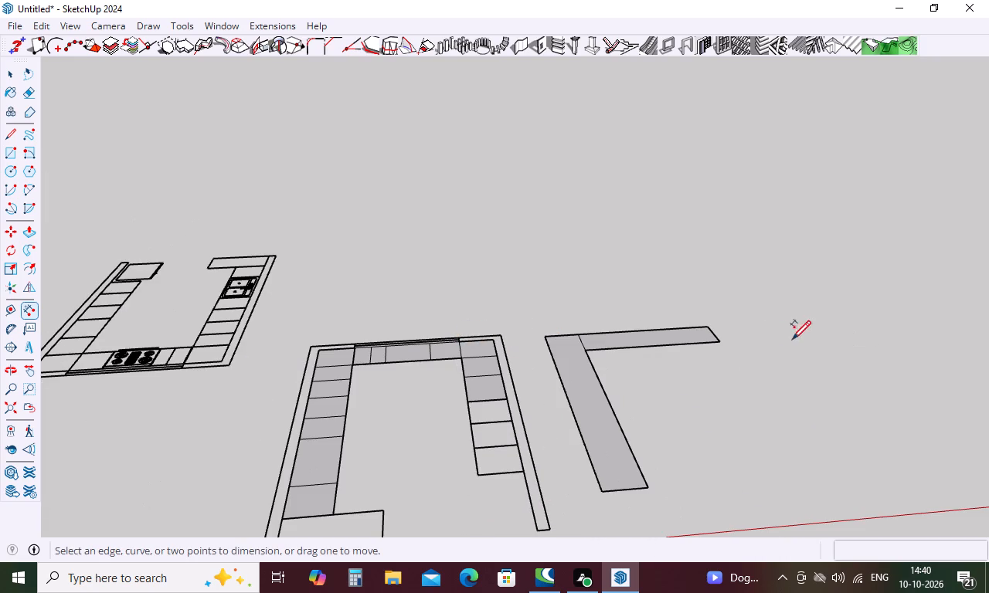
click(707, 324)
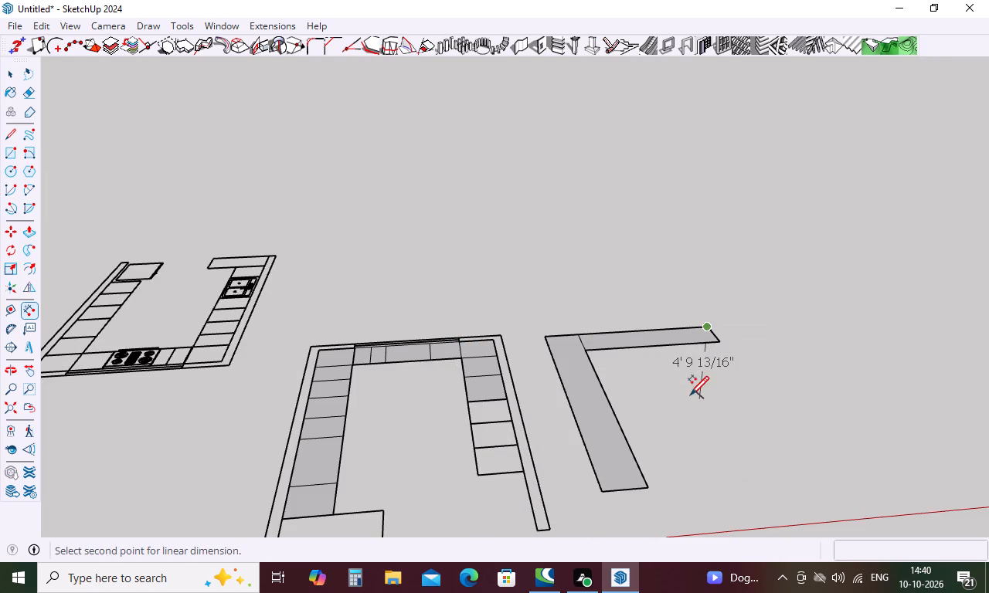
key(Escape)
key(r)
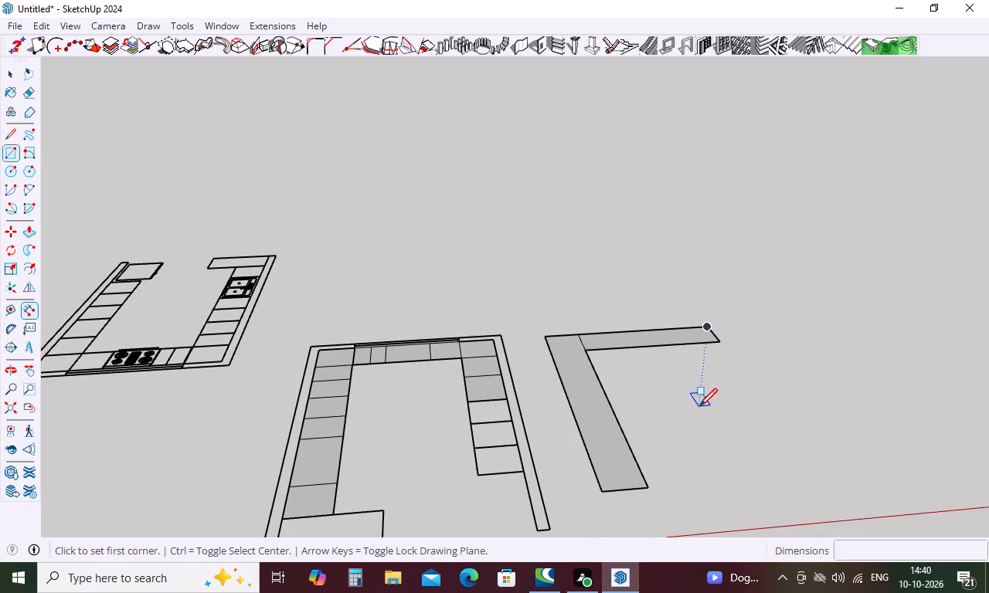
click(709, 330)
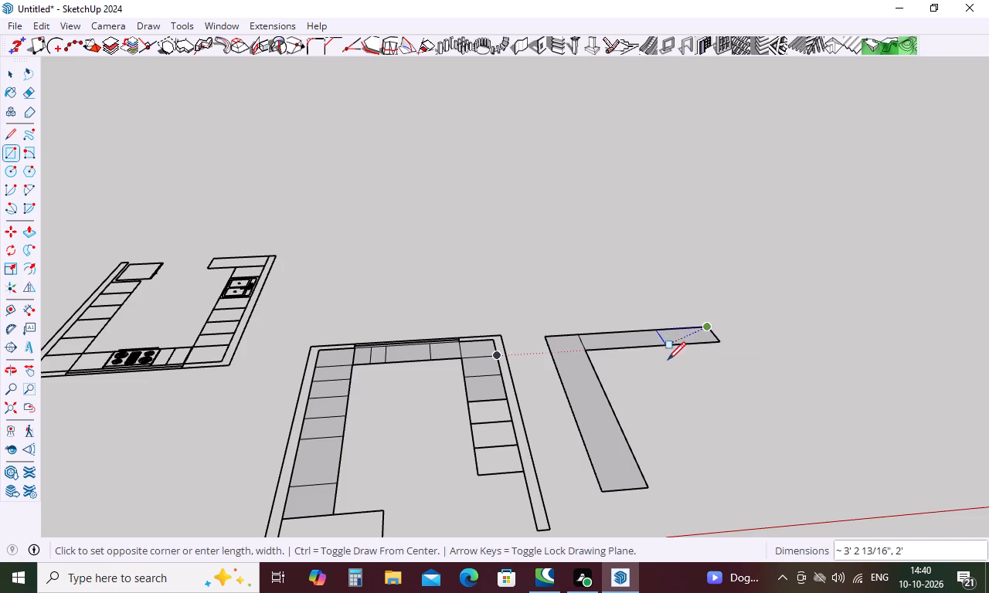
middle_drag(715, 375, 698, 542)
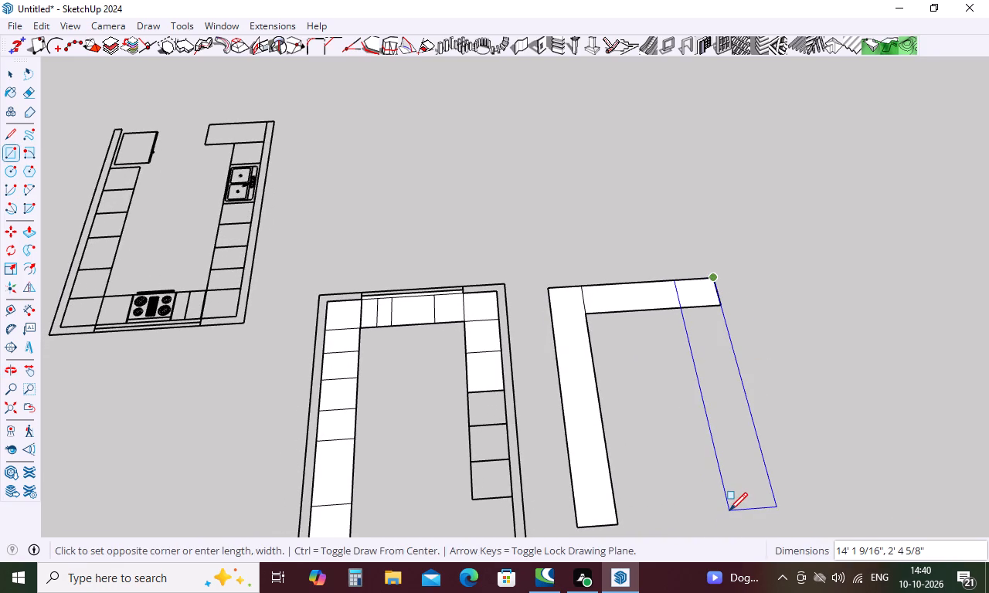
text(6')
key(7)
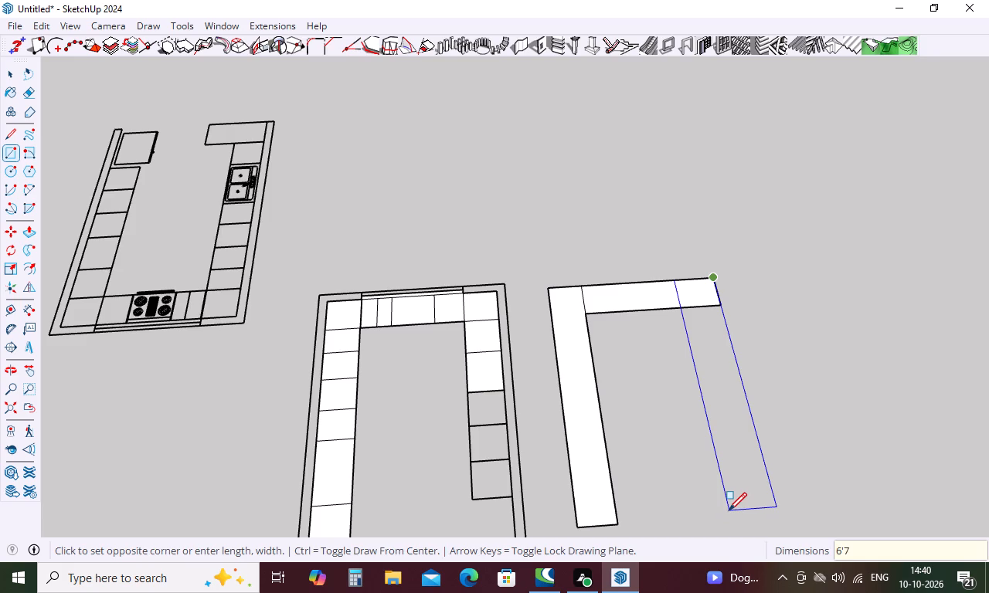
text(.6)
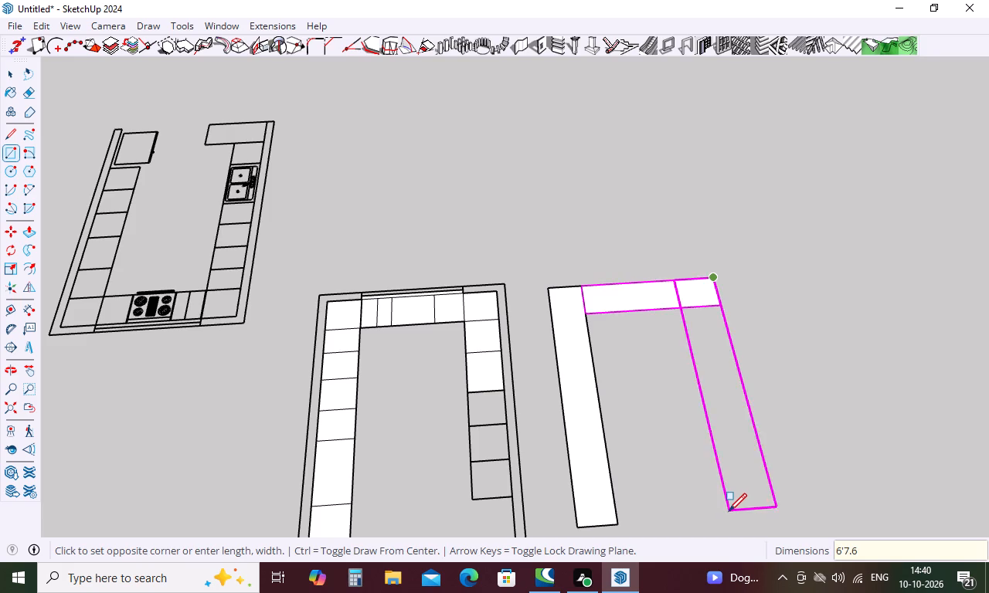
key(shift+quotedbl)
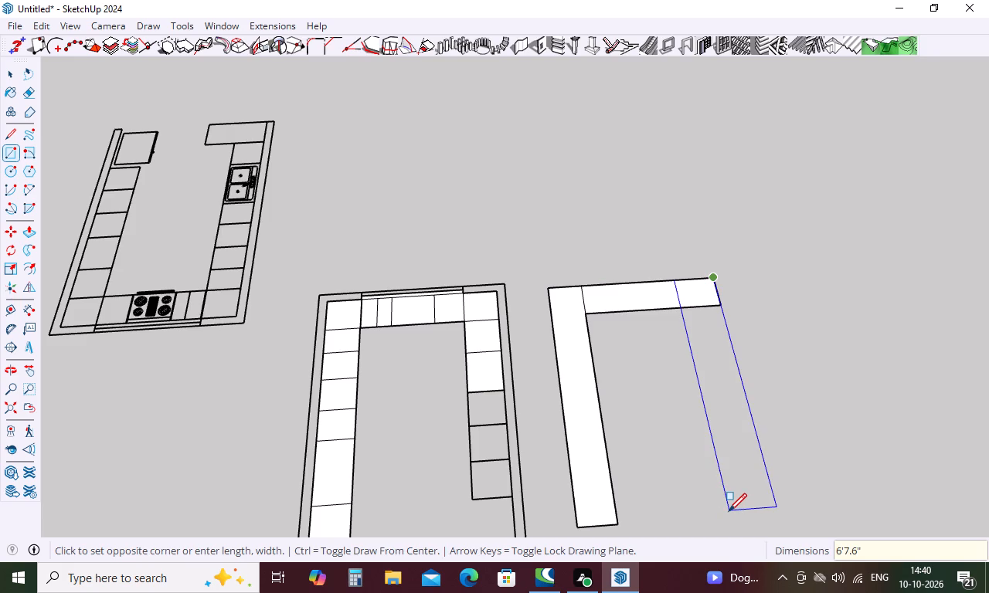
key(BackSpace)
key(BackSpace)
text(5")
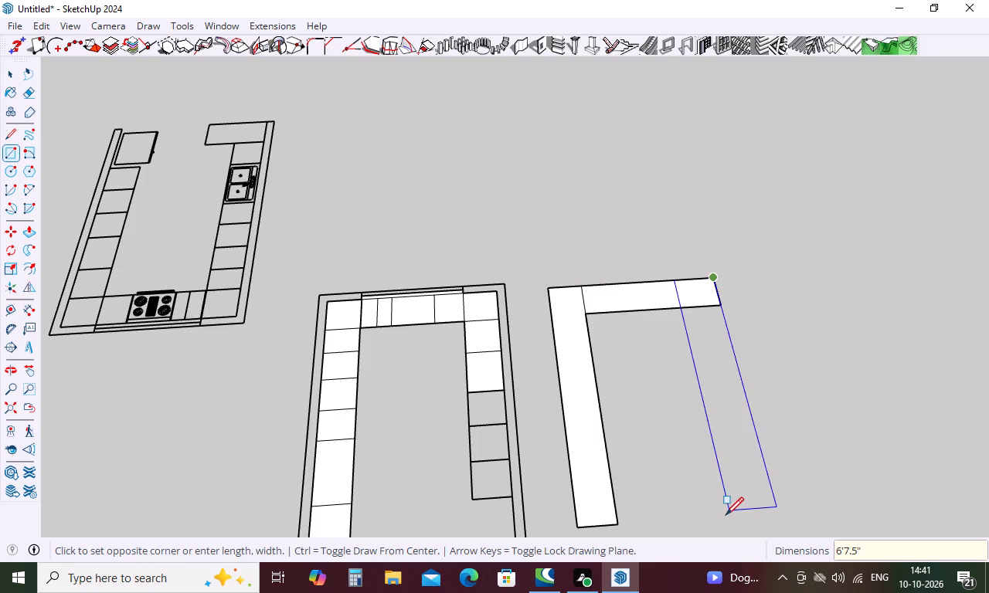
key(comma)
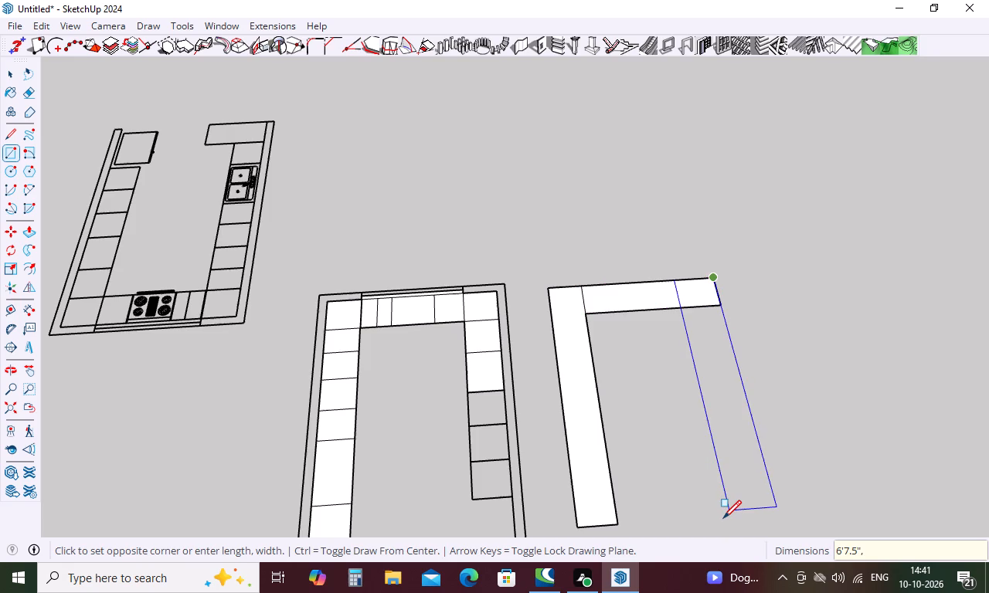
text(2')
key(Return)
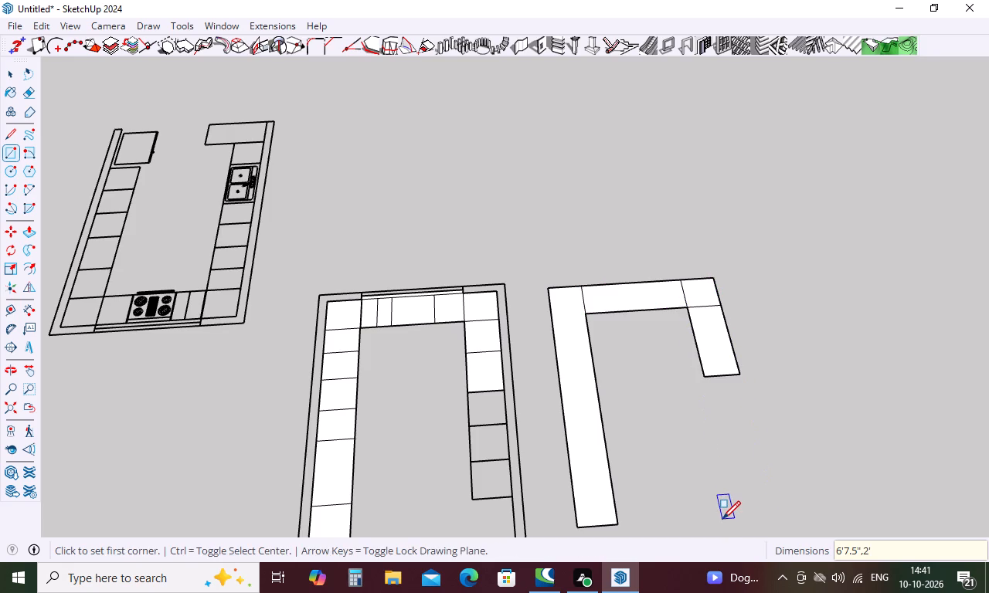
key(space)
Erase the internal dividing edges at both corners of the U-shaped counter to merge it into one face.
scroll(745, 365, up, 4)
key(Escape)
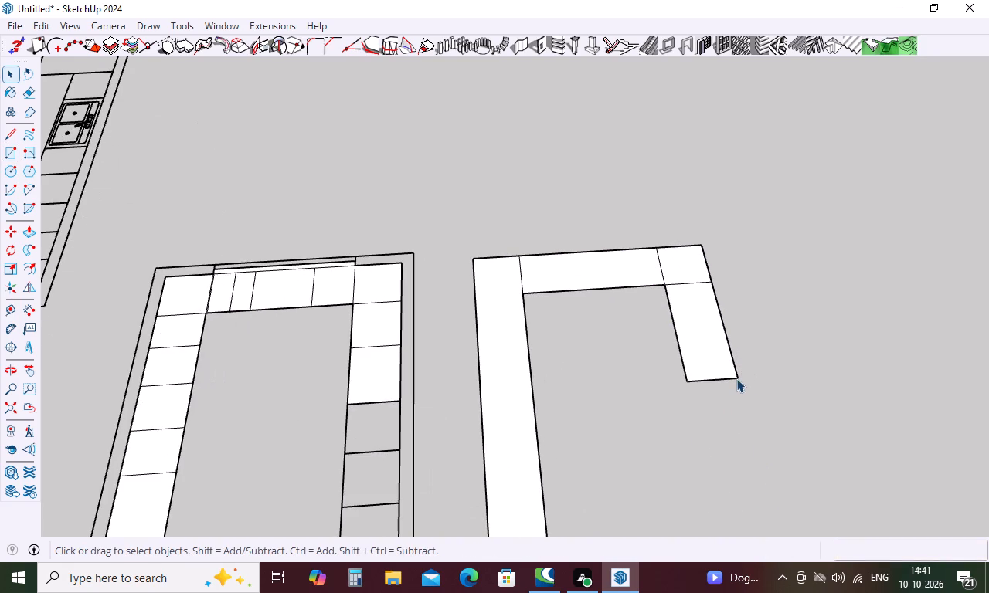
key(e)
click(661, 268)
drag(680, 281, 680, 289)
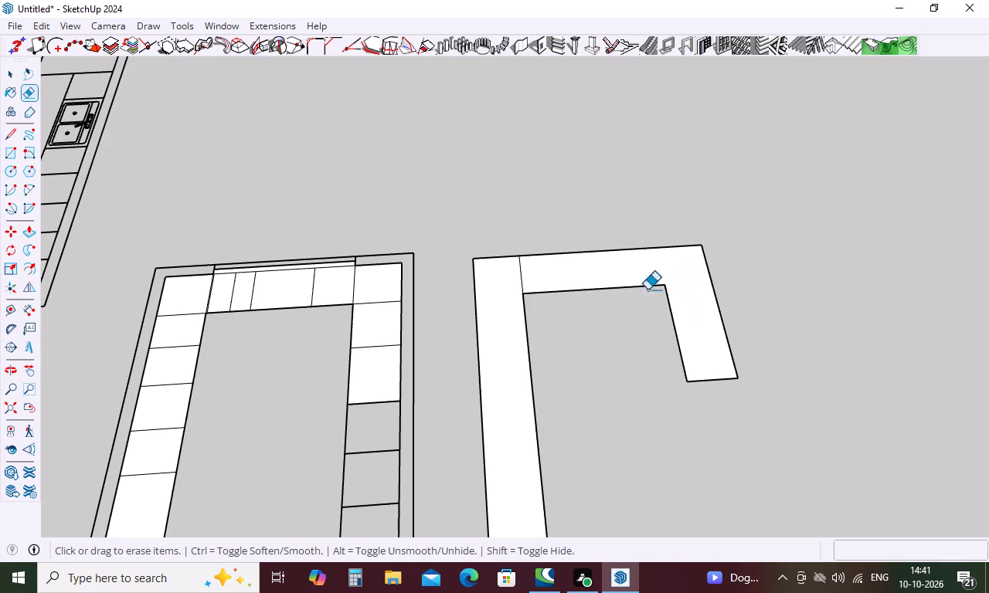
click(519, 268)
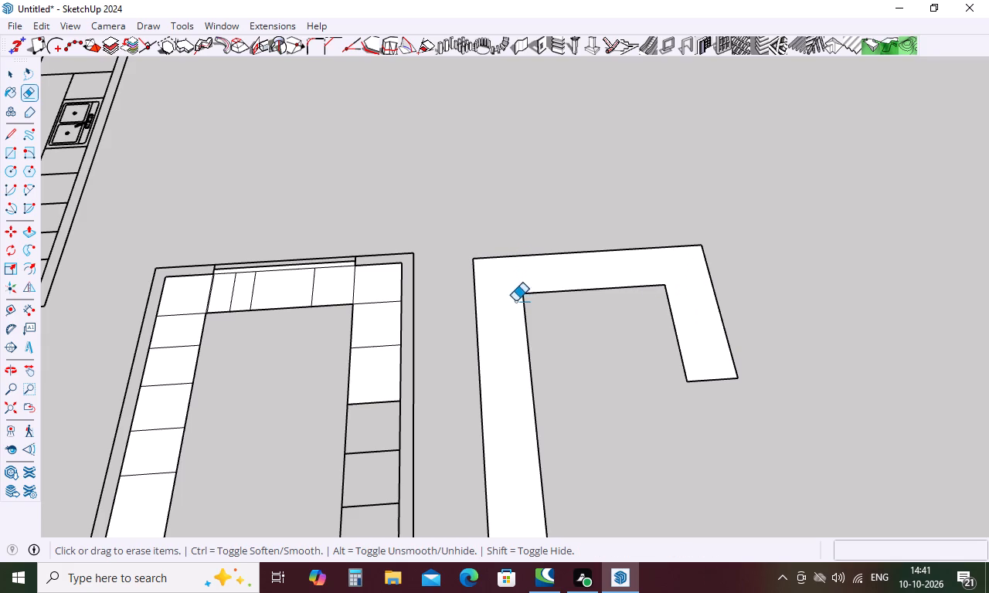
key(Escape)
scroll(567, 289, down, 15)
key(space)
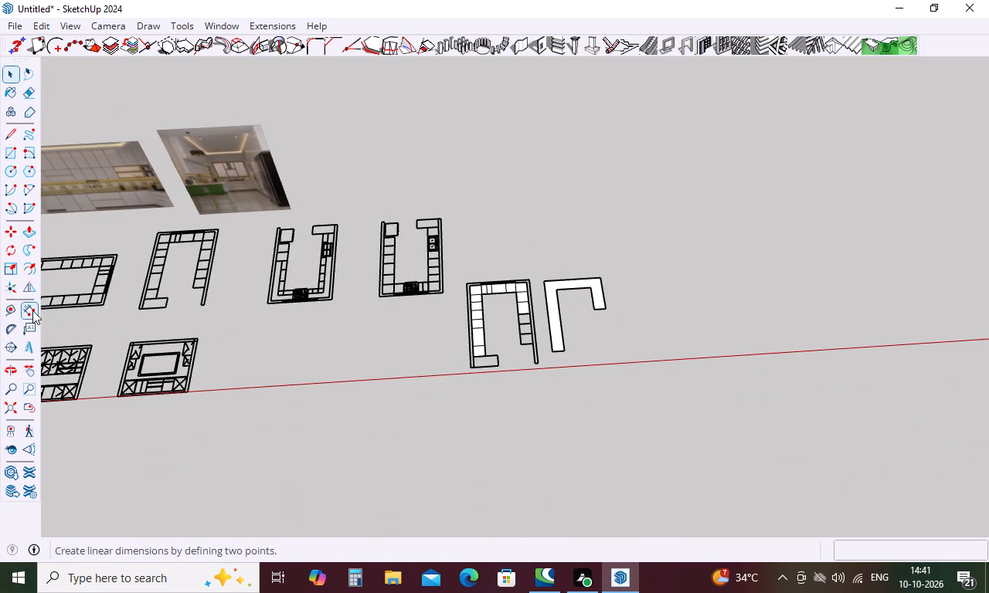
Measure the base units' height in the window-wall elevation, from the floor line to the countertop's top edge.
click(30, 307)
scroll(420, 341, down, 1)
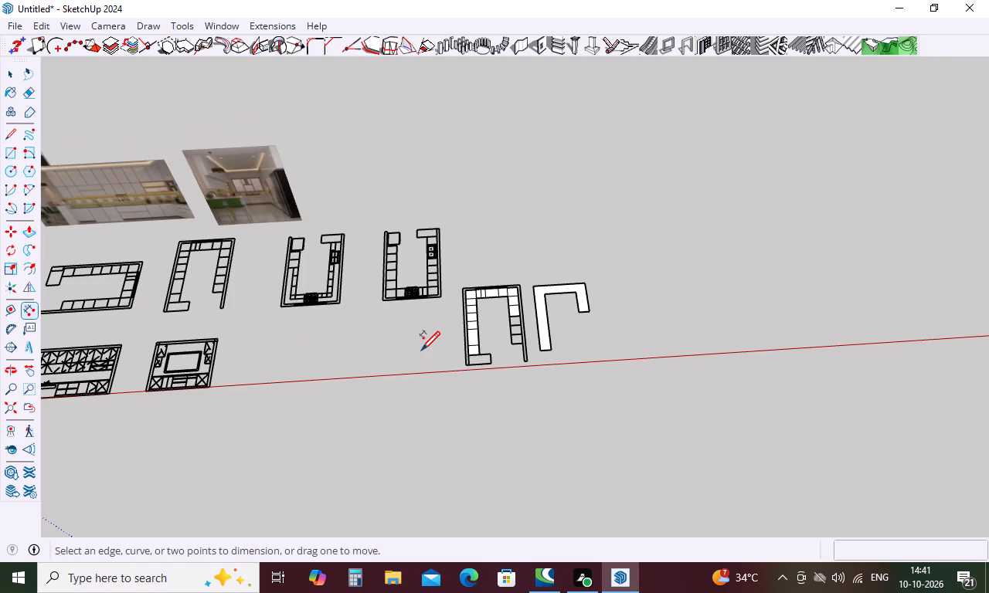
scroll(350, 404, down, 6)
scroll(145, 427, up, 6)
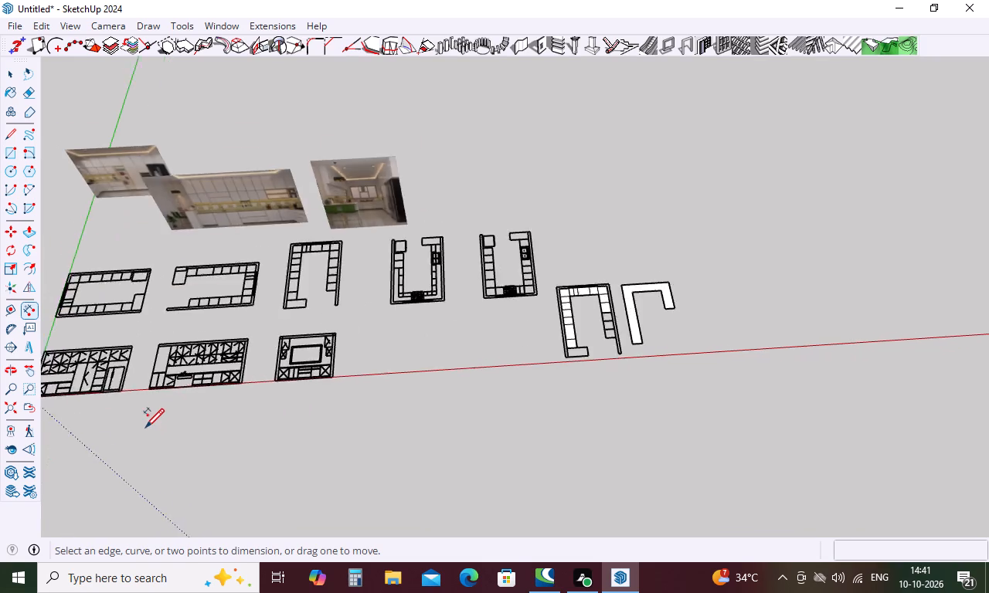
scroll(148, 392, up, 11)
scroll(528, 349, up, 5)
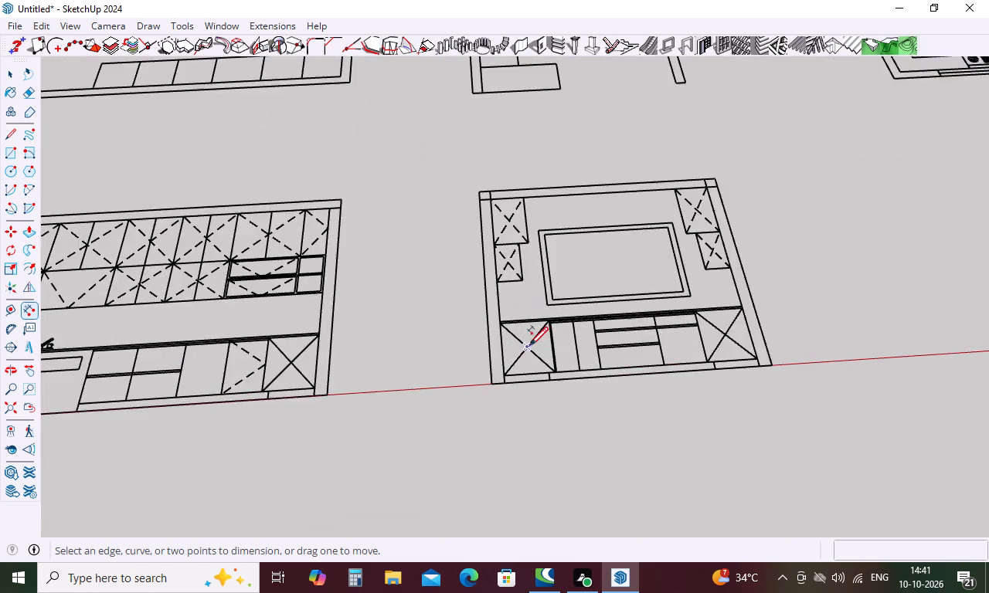
scroll(529, 344, up, 15)
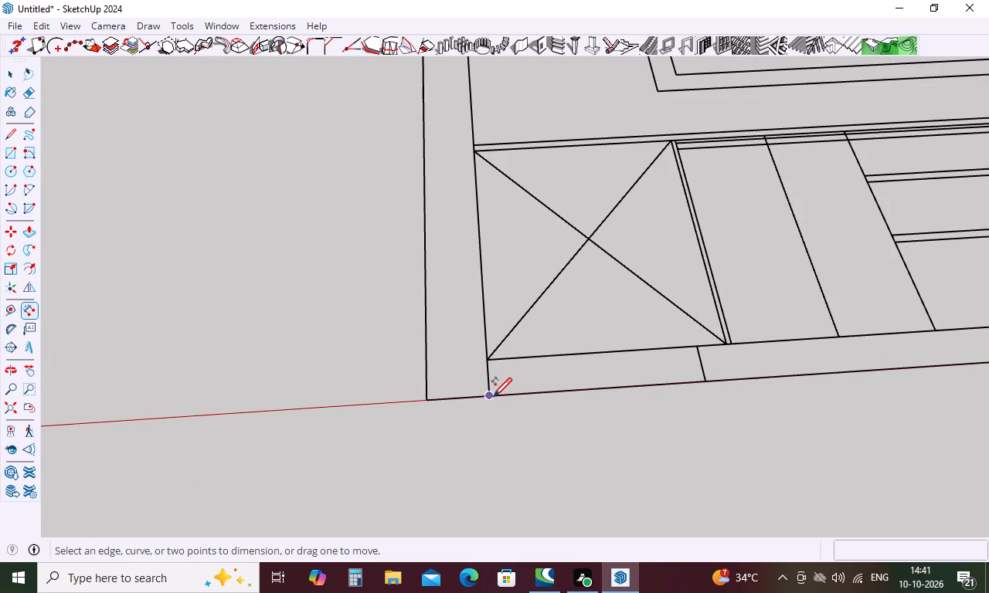
click(493, 395)
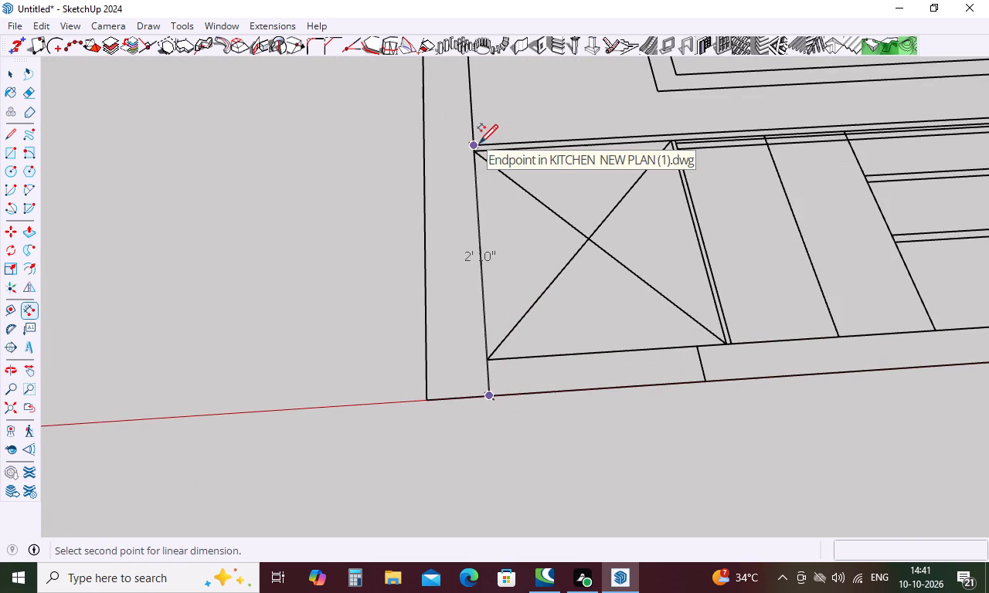
scroll(478, 146, up, 13)
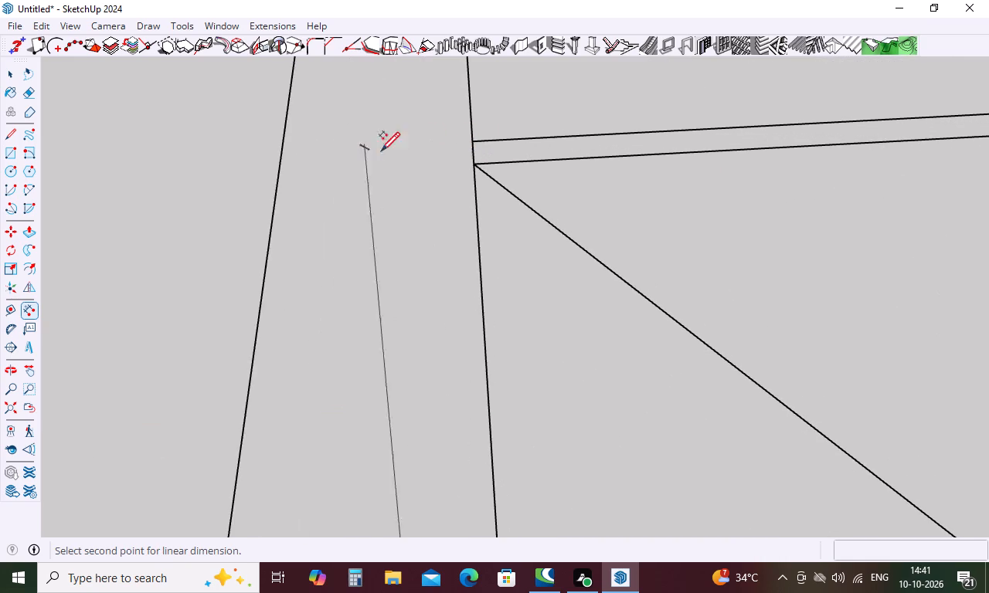
click(469, 136)
scroll(447, 130, down, 4)
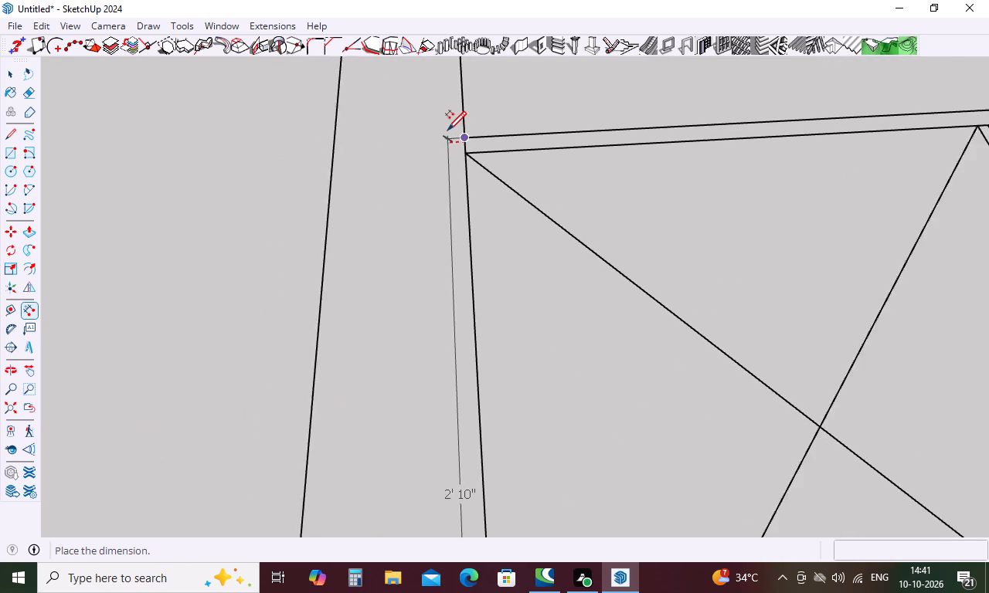
scroll(447, 129, down, 4)
key(space)
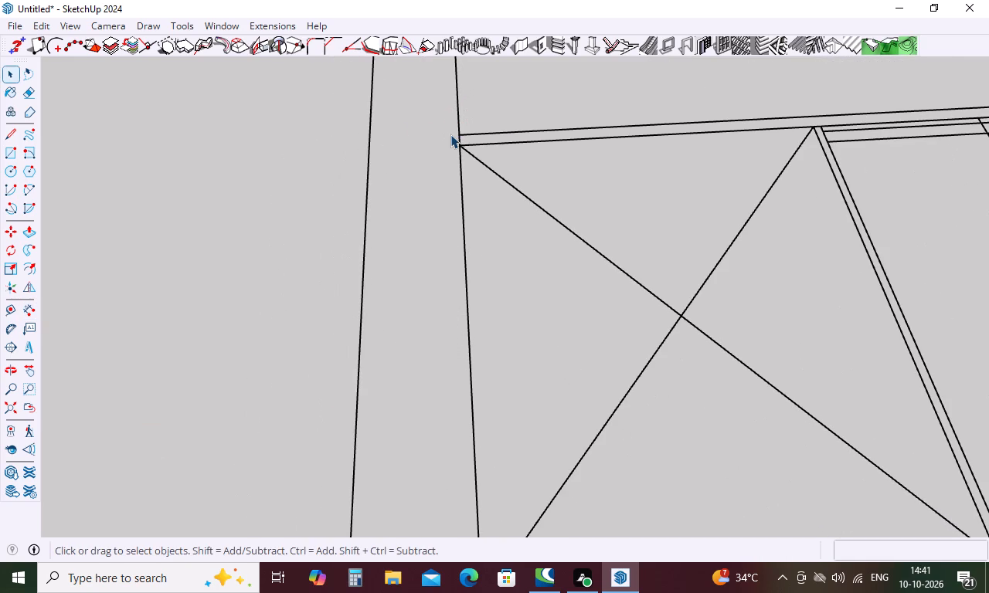
Extrude the U-shaped counter face beside the copied plan upward by 2'10".
scroll(314, 54, down, 20)
scroll(314, 54, down, 4)
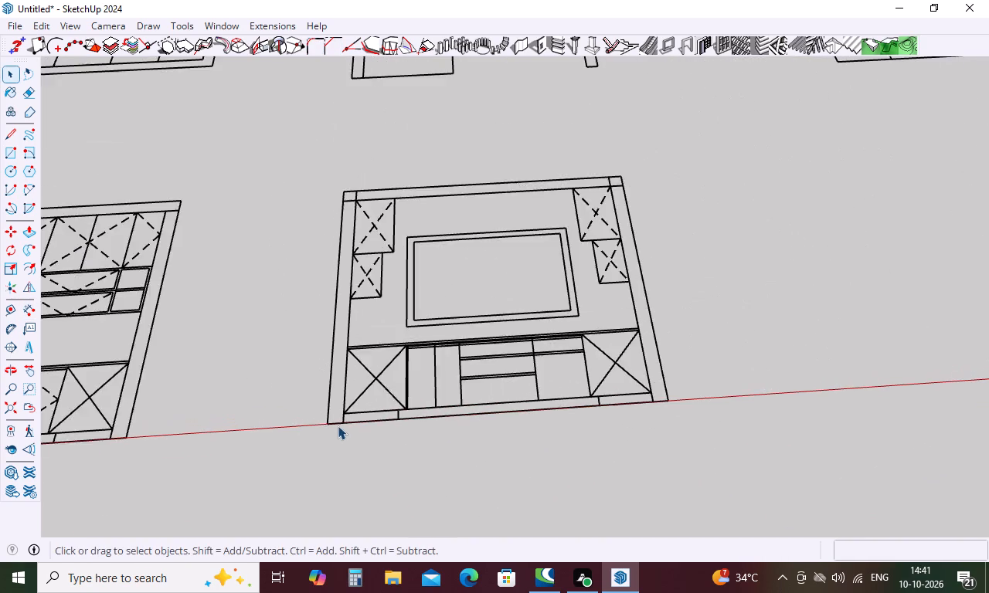
scroll(338, 425, down, 14)
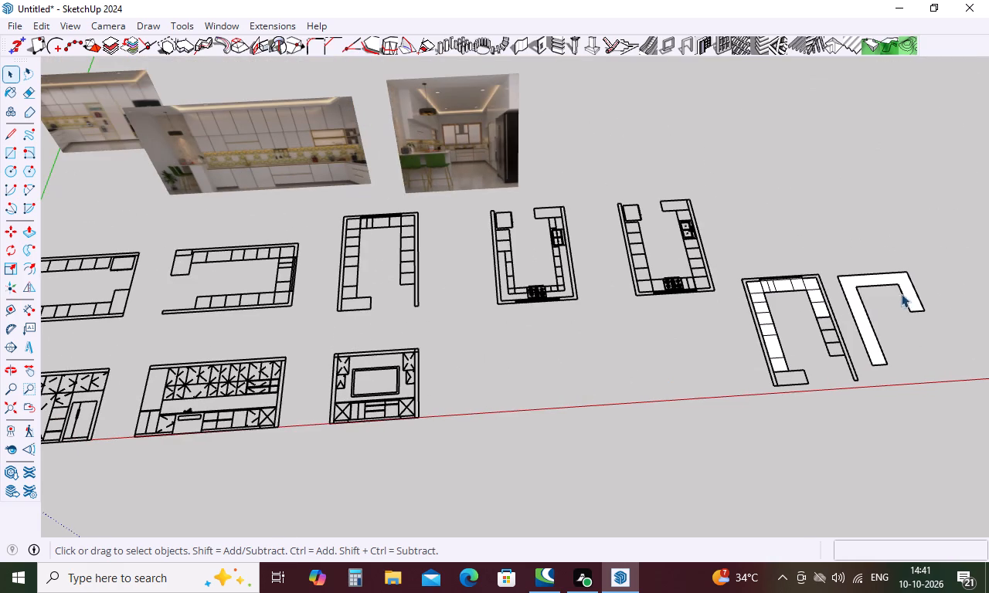
scroll(920, 290, up, 11)
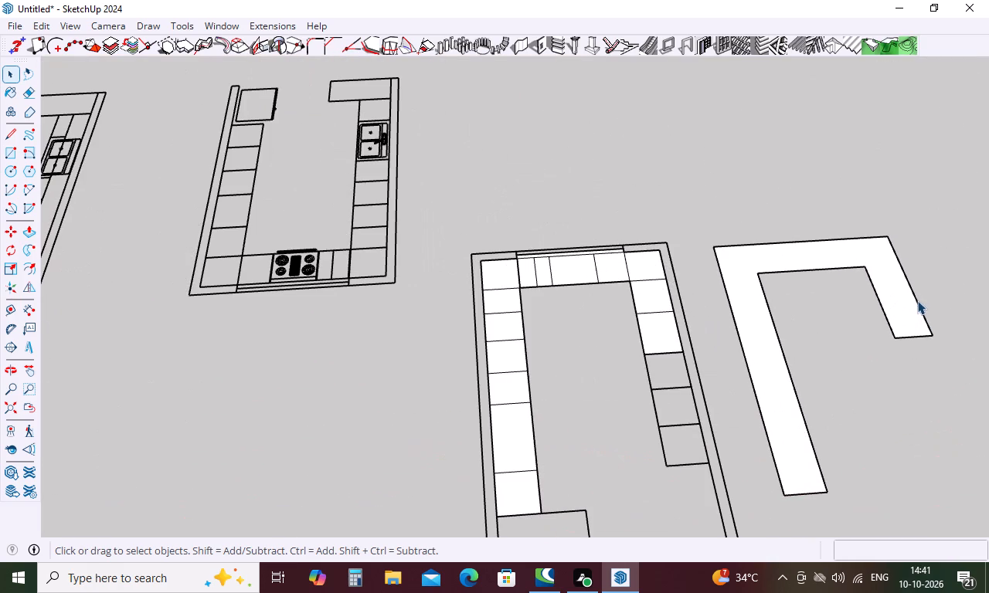
key(p)
click(894, 320)
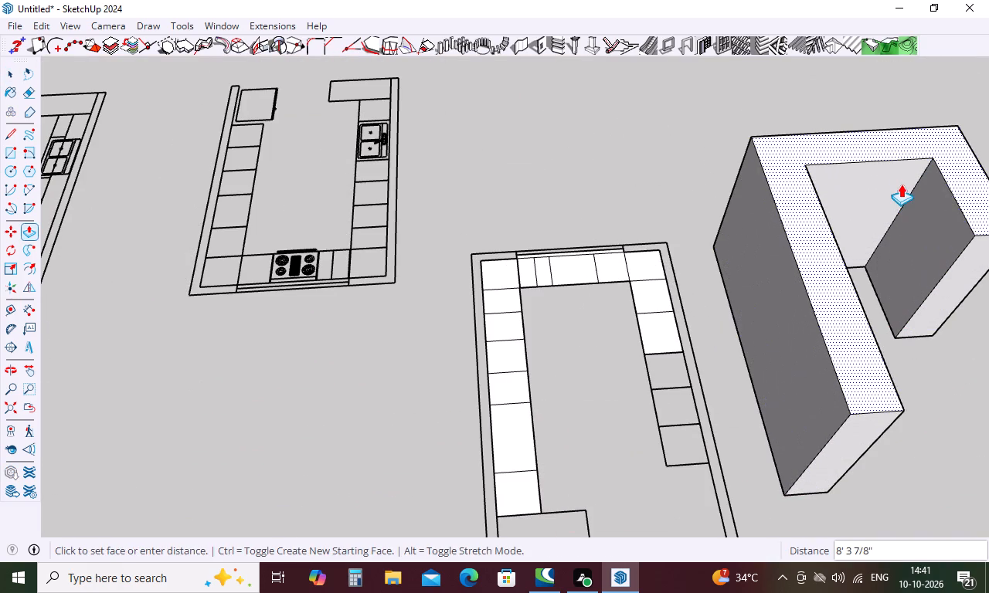
key(2)
key(apostrophe)
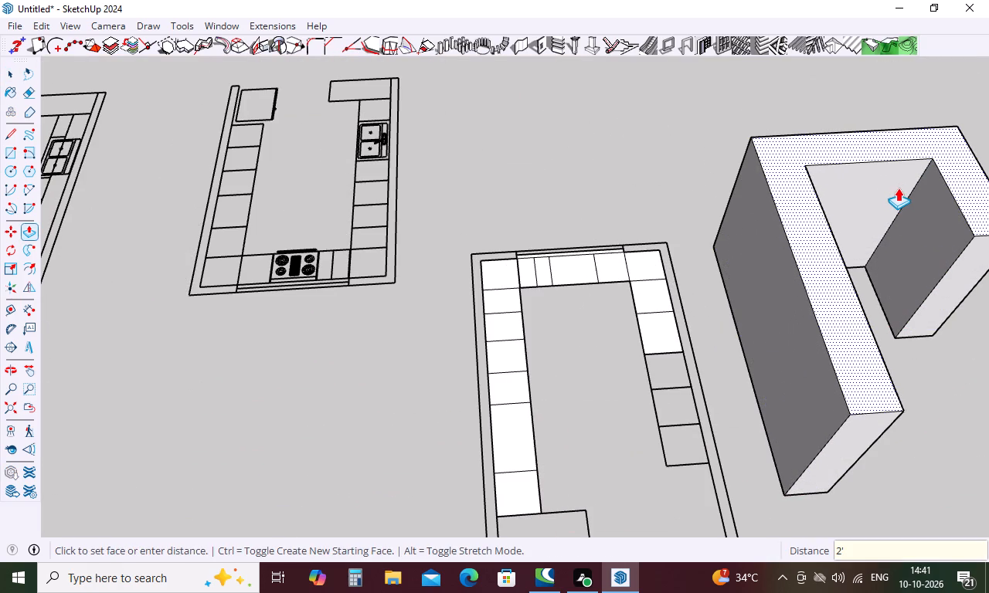
key(1)
key(0)
key(shift+quotedbl)
key(Return)
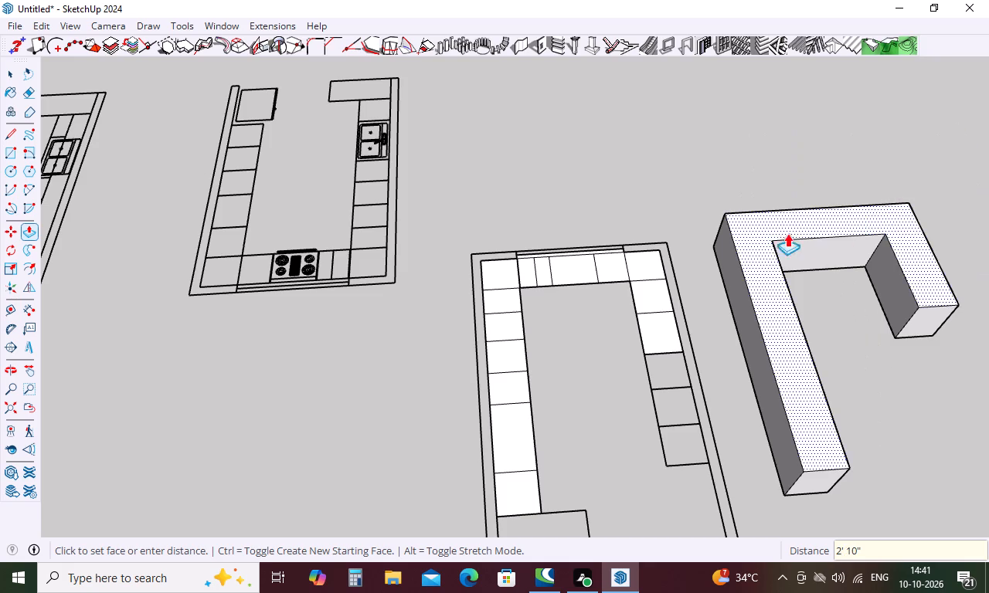
scroll(740, 240, down, 8)
middle_drag(783, 318, 811, 179)
scroll(811, 251, up, 5)
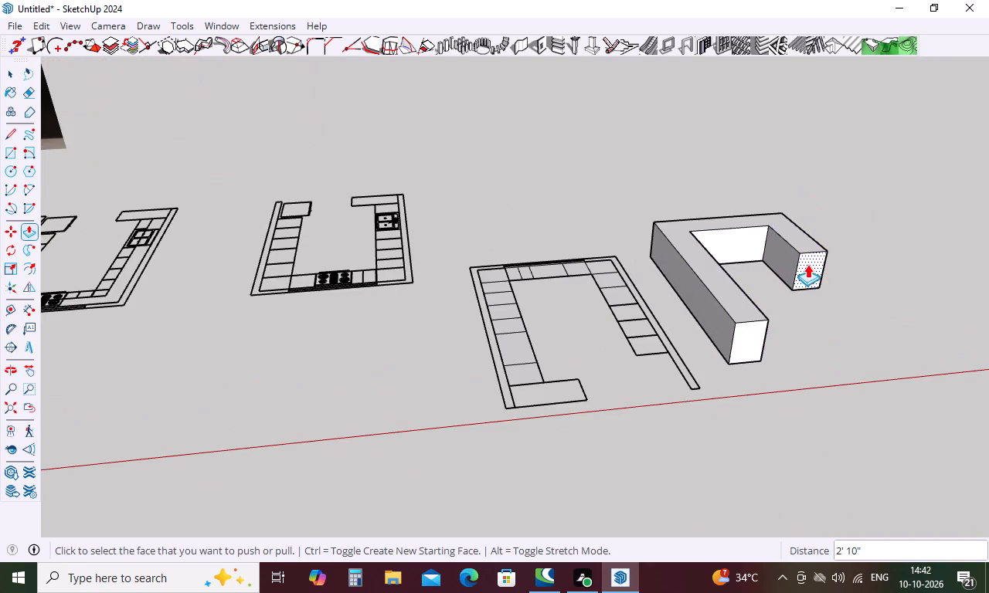
key(Escape)
Examine the window-wall elevation's base units and plinth, including the crossed corner unit and the short plinth line beneath it.
scroll(722, 326, down, 10)
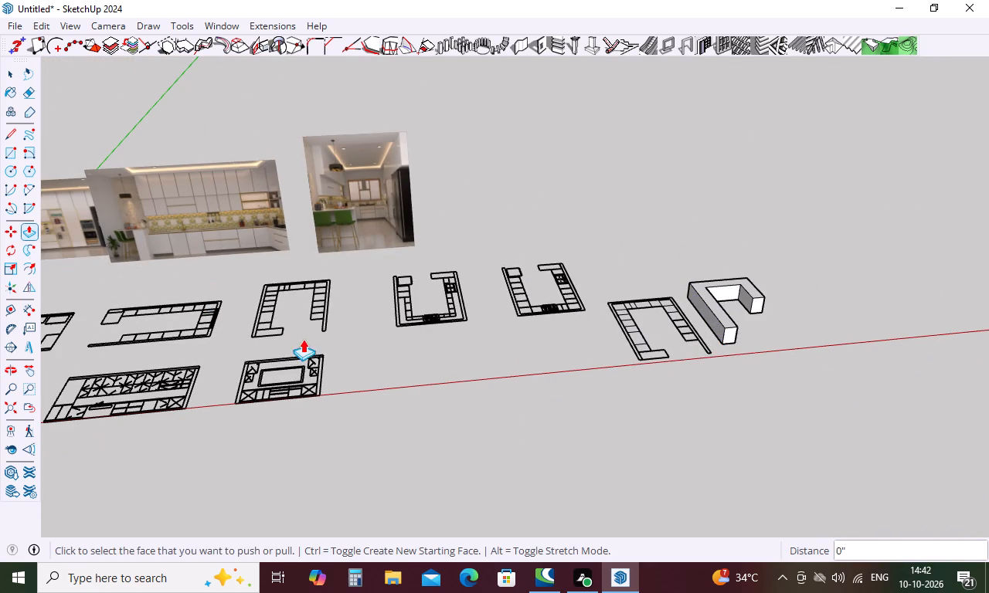
scroll(306, 339, up, 4)
scroll(607, 354, down, 5)
scroll(363, 388, up, 4)
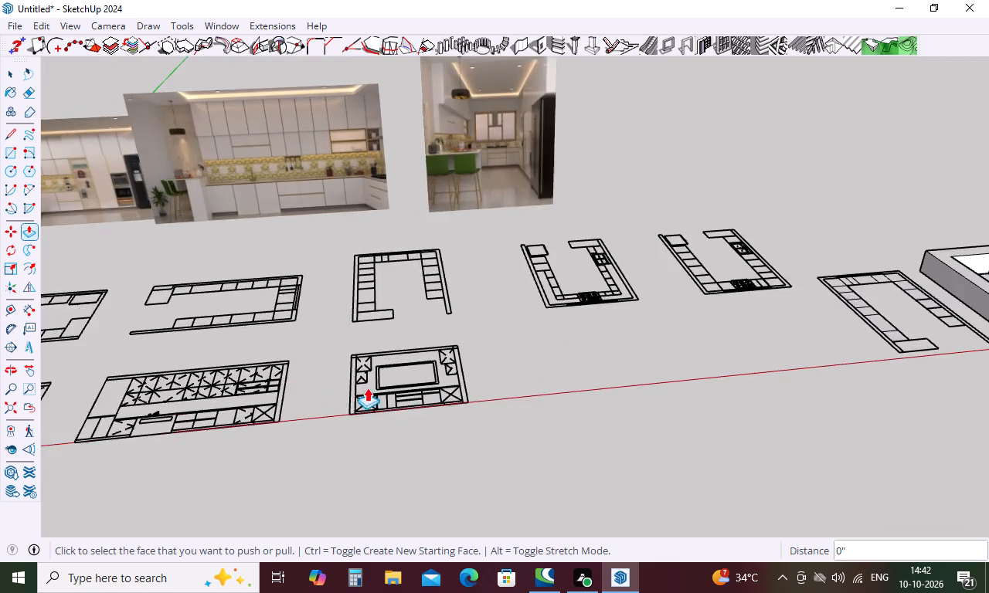
scroll(389, 391, up, 15)
scroll(347, 387, down, 9)
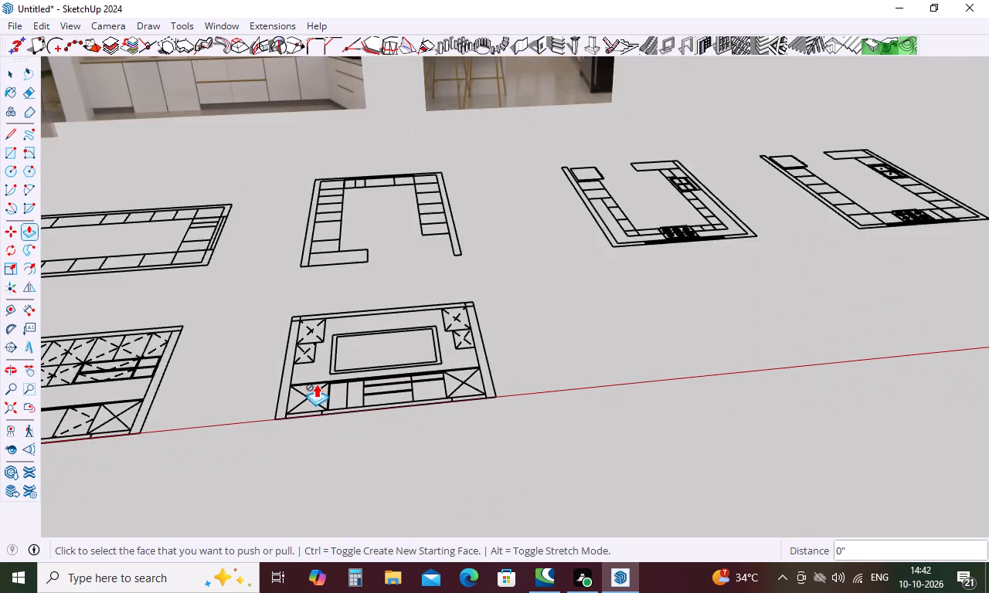
scroll(316, 384, down, 12)
scroll(356, 390, up, 5)
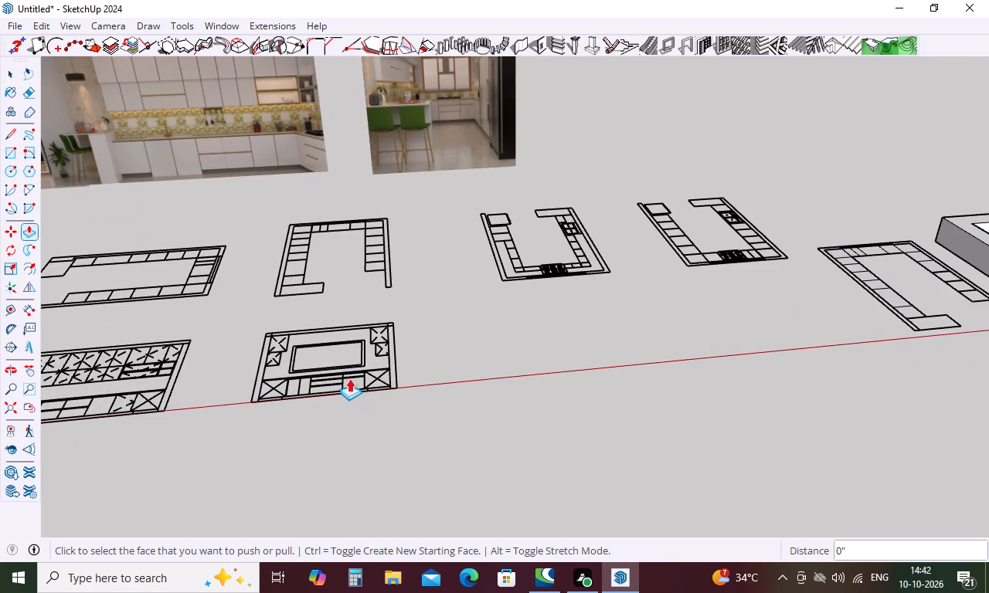
scroll(345, 367, up, 15)
middle_drag(456, 321, 456, 477)
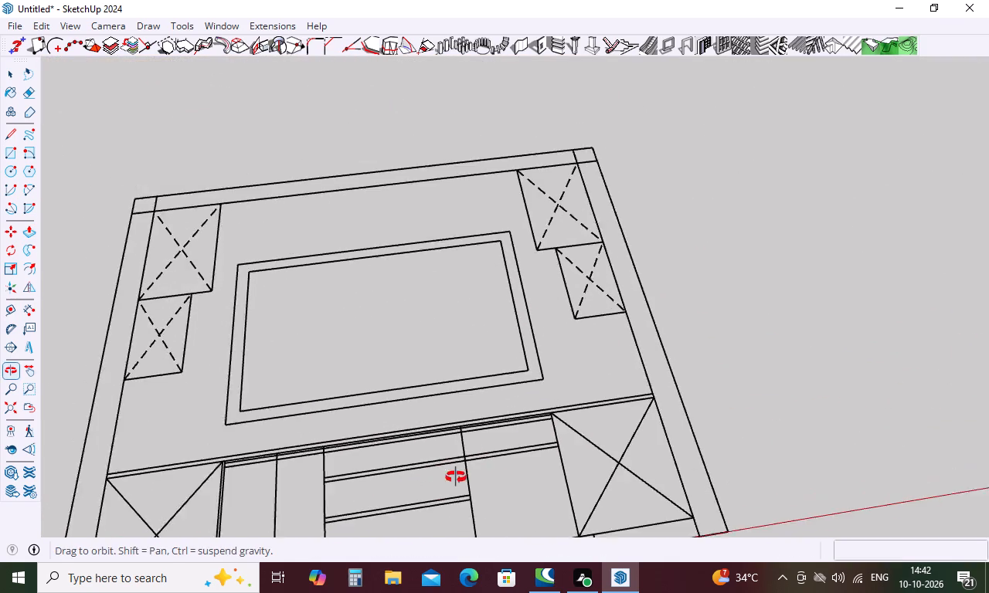
middle_drag(456, 477, 456, 490)
scroll(514, 332, down, 12)
scroll(455, 464, up, 5)
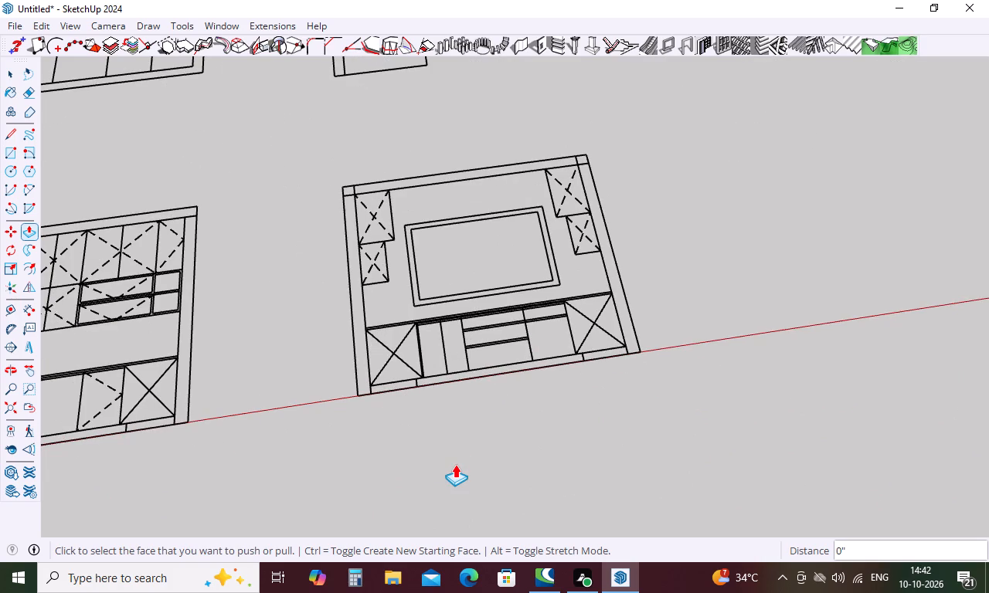
key(Escape)
scroll(447, 397, up, 6)
scroll(407, 293, up, 6)
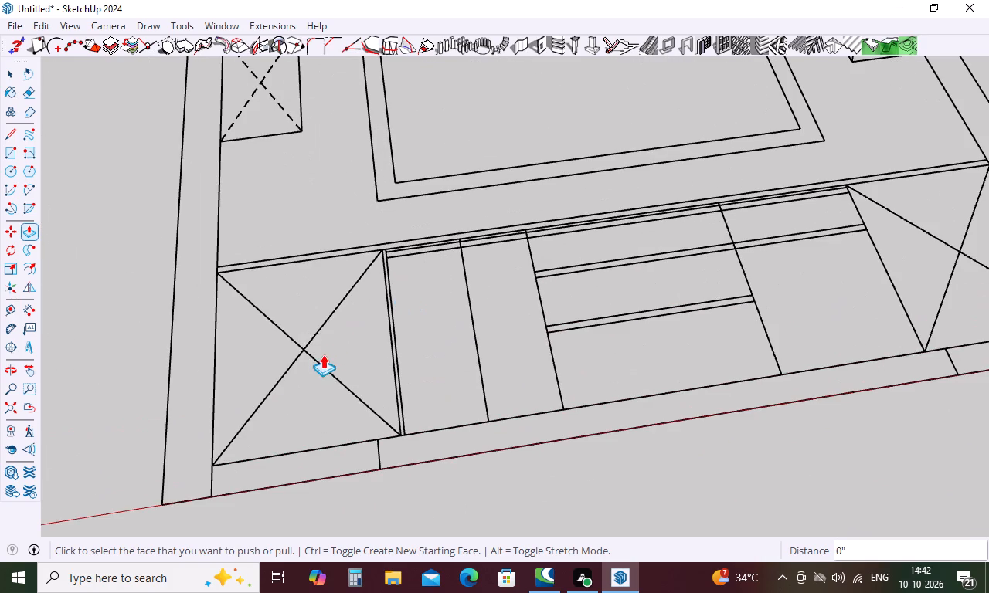
scroll(323, 354, down, 10)
scroll(194, 347, down, 10)
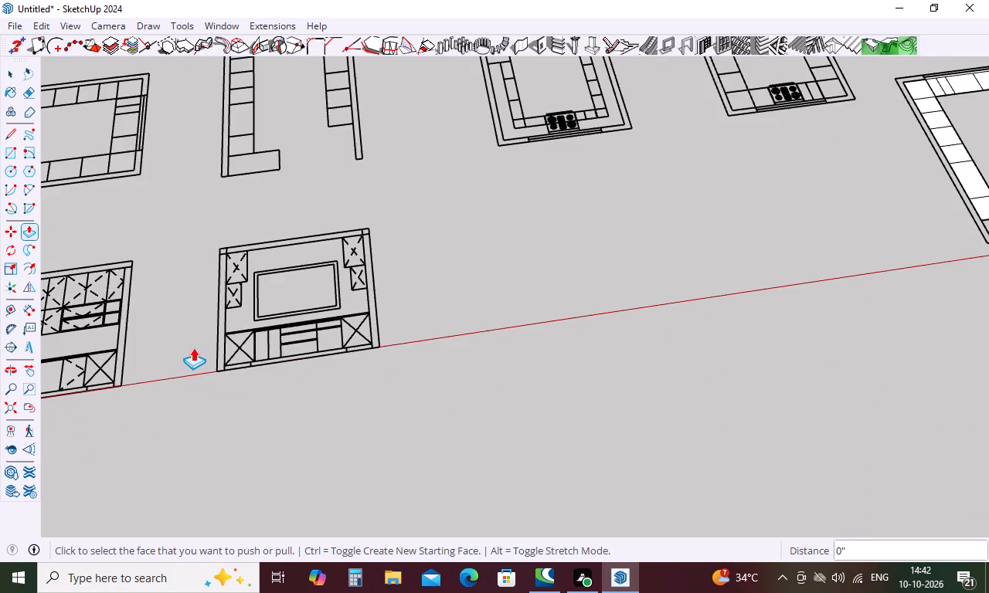
scroll(199, 360, up, 9)
key(Escape)
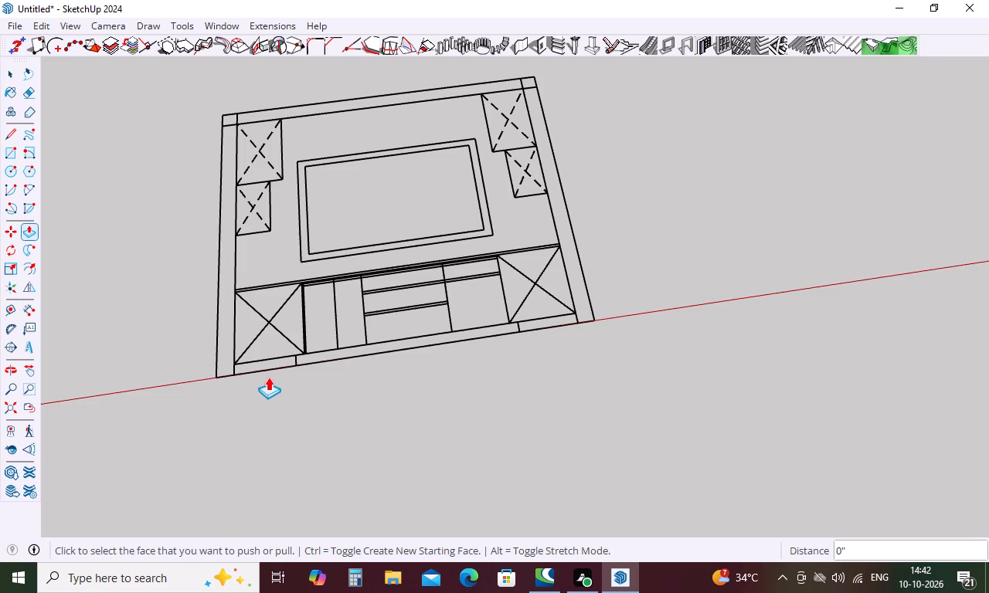
scroll(323, 368, up, 6)
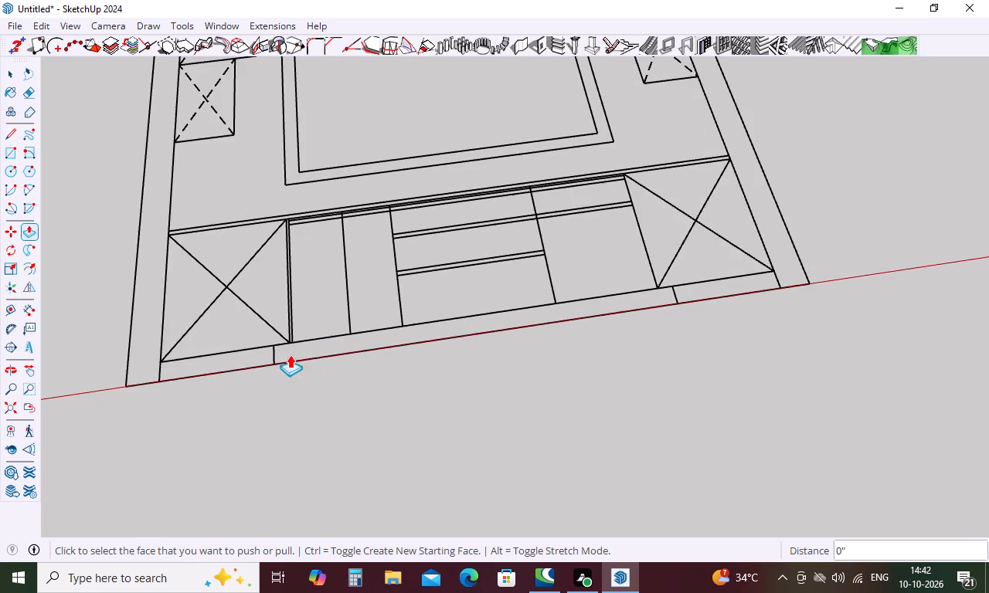
scroll(158, 323, up, 5)
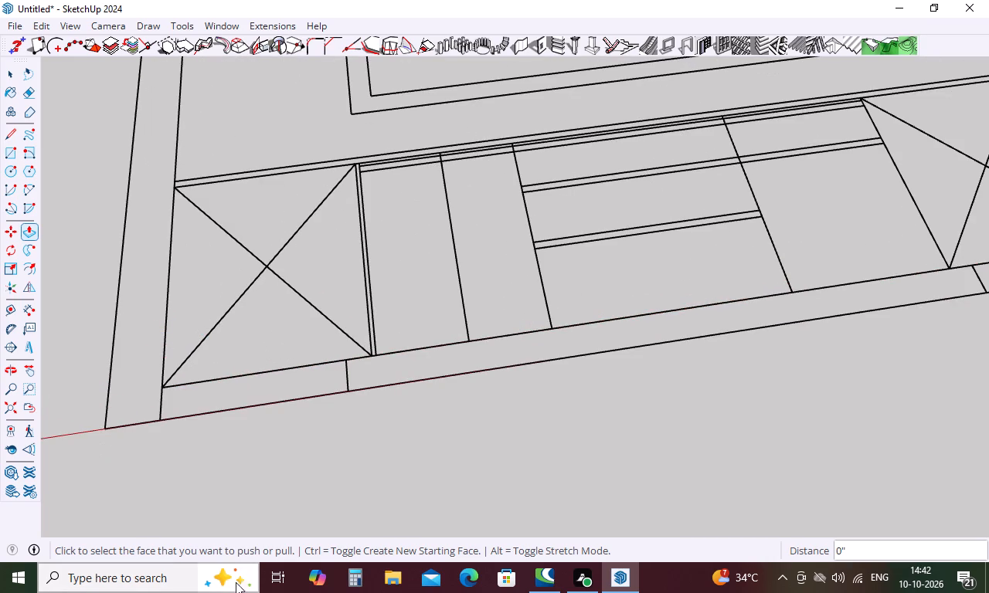
key(Escape)
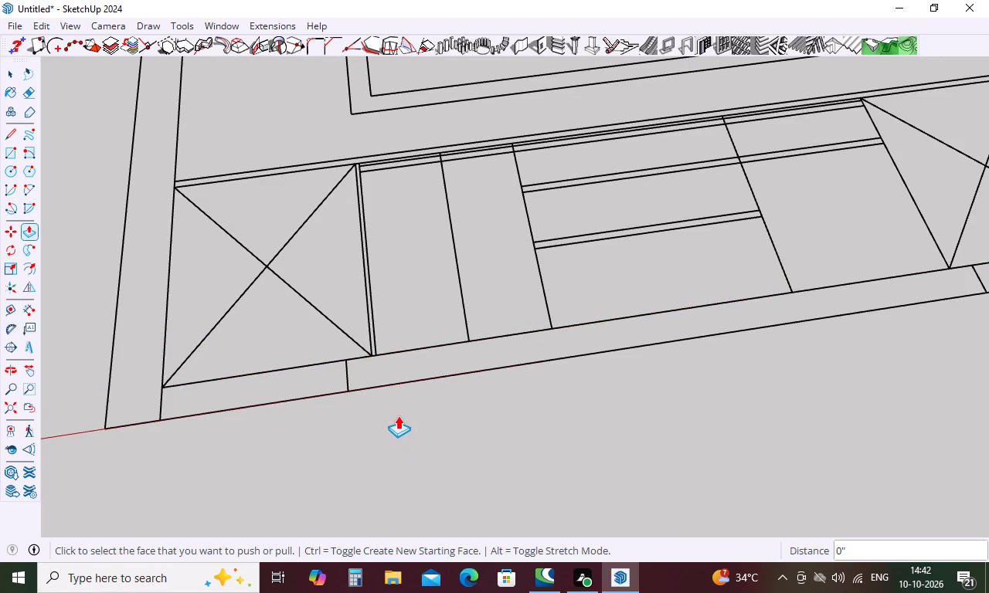
key(d)
key(i)
key(Escape)
key(space)
scroll(335, 403, down, 5)
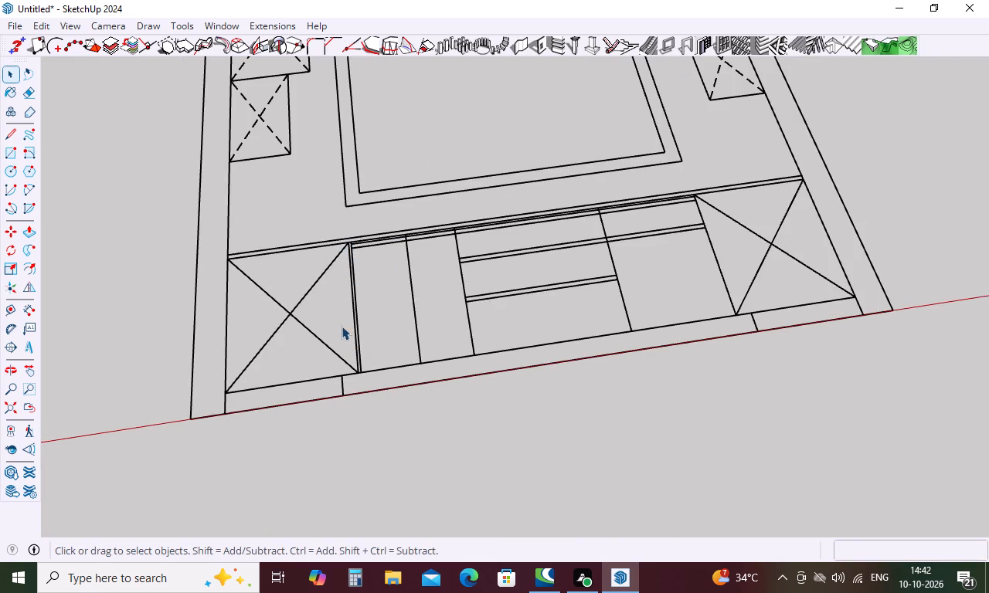
scroll(310, 387, up, 3)
scroll(301, 394, down, 9)
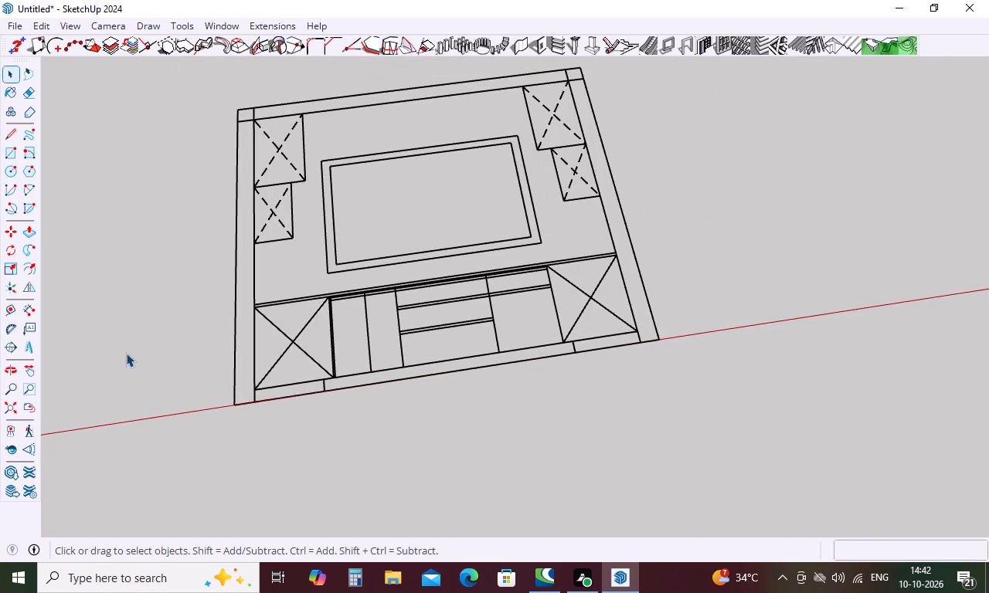
Measure the short vertical plinth line beneath the crossed corner unit in the window-wall elevation.
click(32, 315)
scroll(329, 381, up, 4)
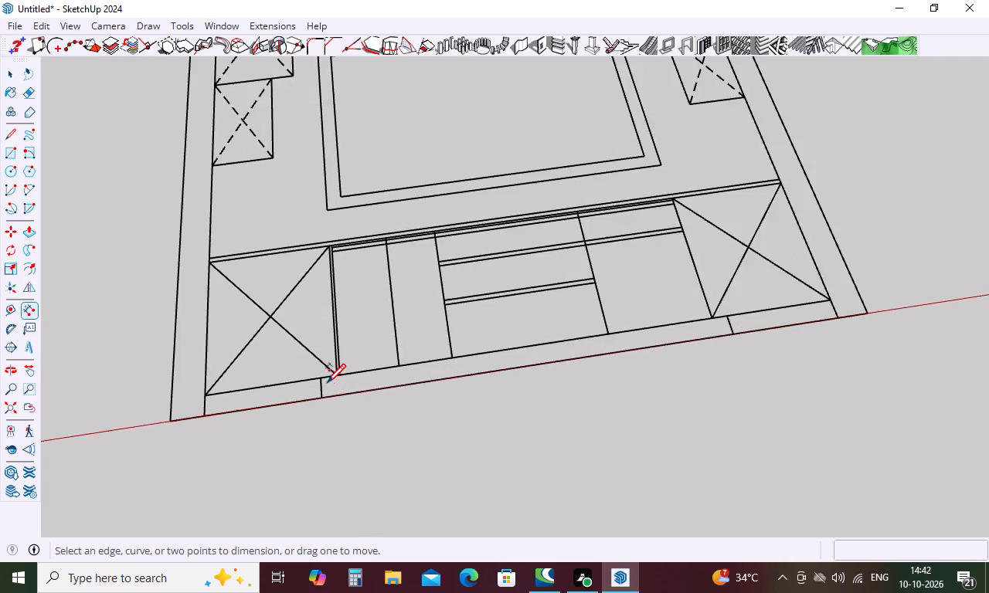
scroll(327, 381, up, 11)
click(352, 360)
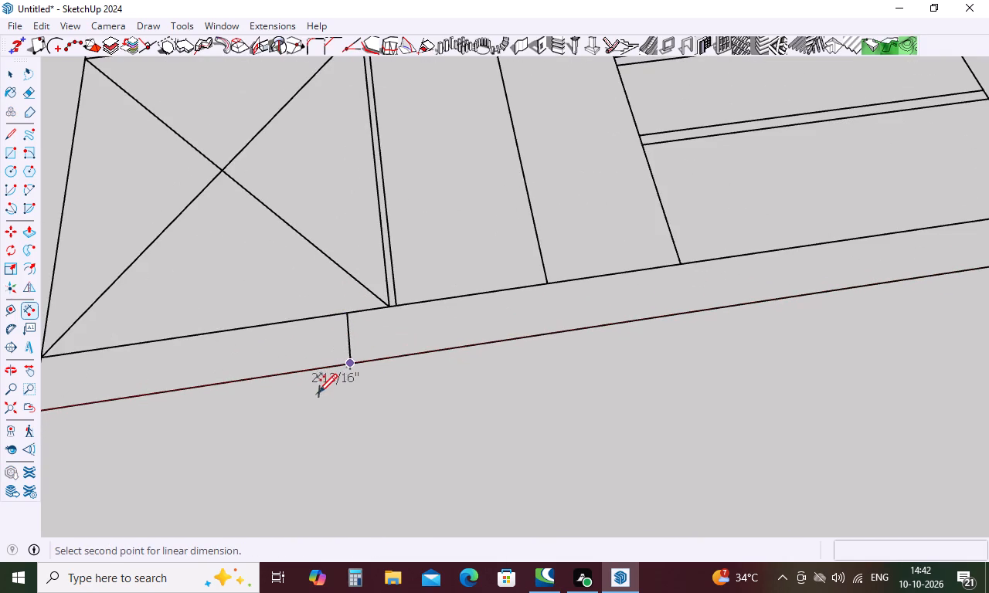
key(Escape)
Place a guide line 4" above the bottom edge on the inner back face of the extruded U-shaped counter.
scroll(135, 344, down, 20)
scroll(135, 344, down, 9)
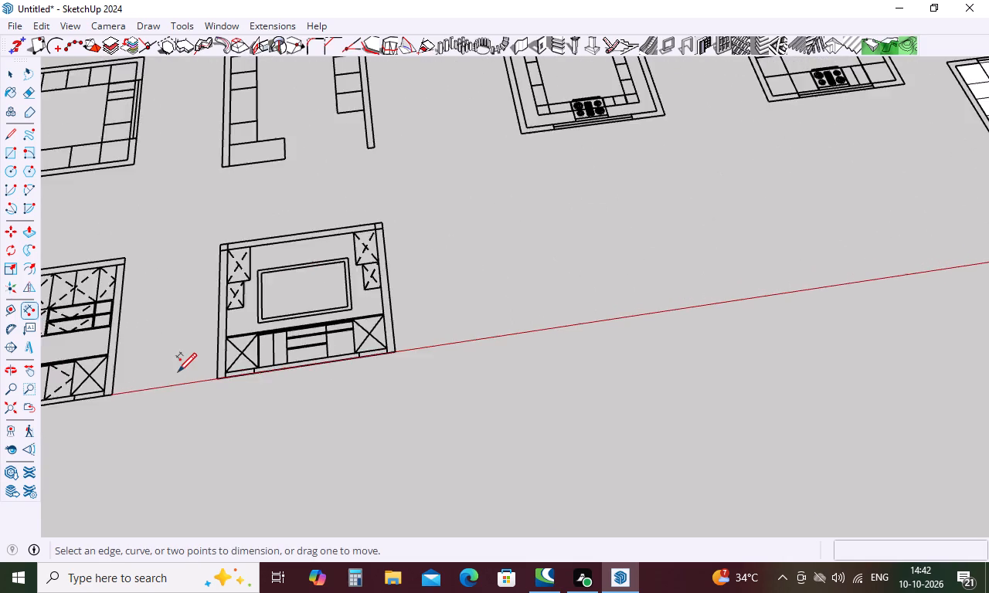
scroll(178, 371, down, 4)
scroll(175, 371, up, 1)
scroll(175, 371, down, 5)
scroll(686, 304, up, 5)
middle_drag(729, 241, 742, 137)
scroll(742, 133, up, 5)
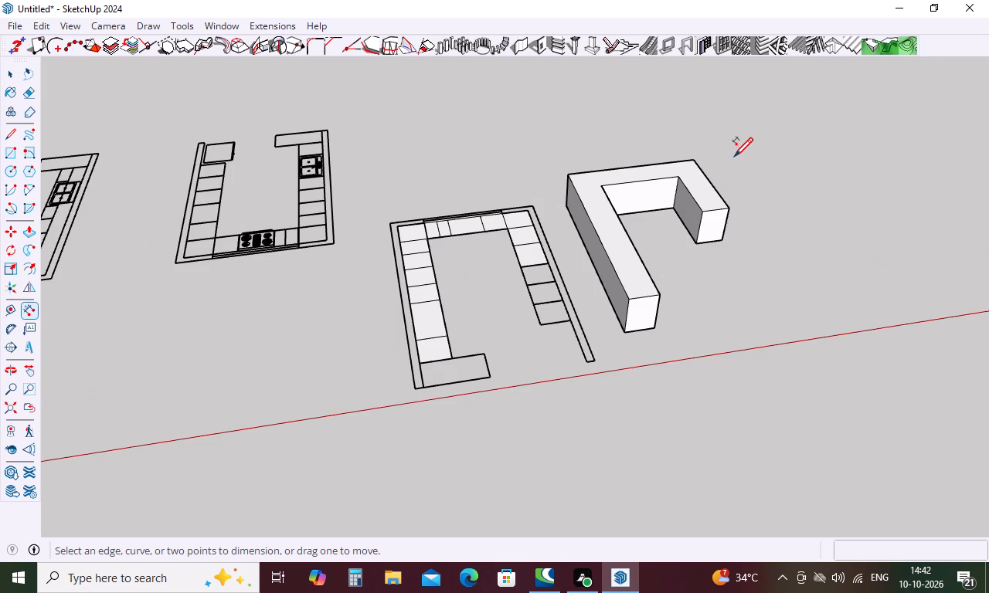
scroll(732, 162, up, 5)
middle_drag(737, 219, 692, 131)
scroll(610, 223, up, 3)
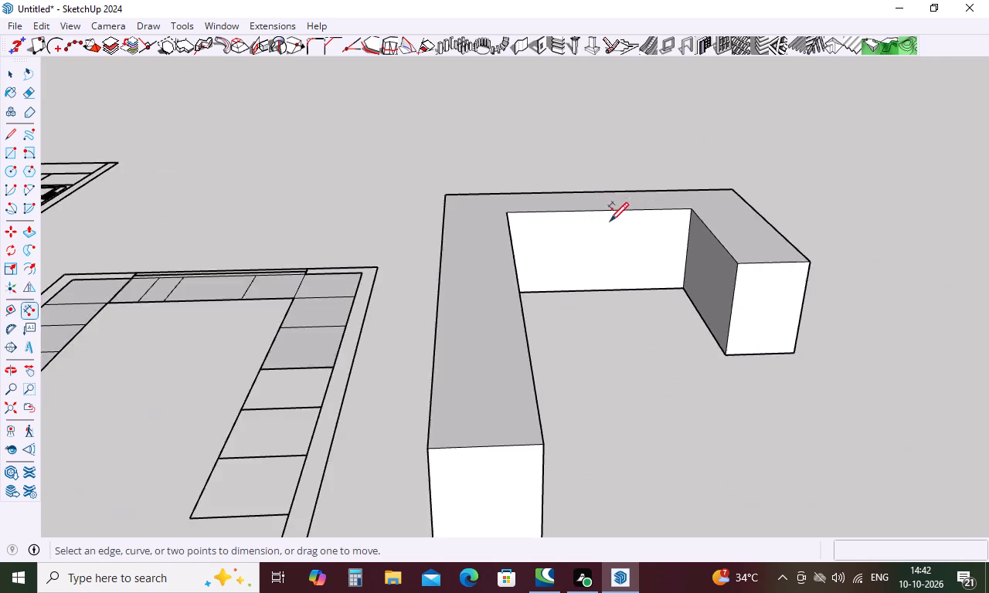
scroll(610, 220, up, 5)
key(Escape)
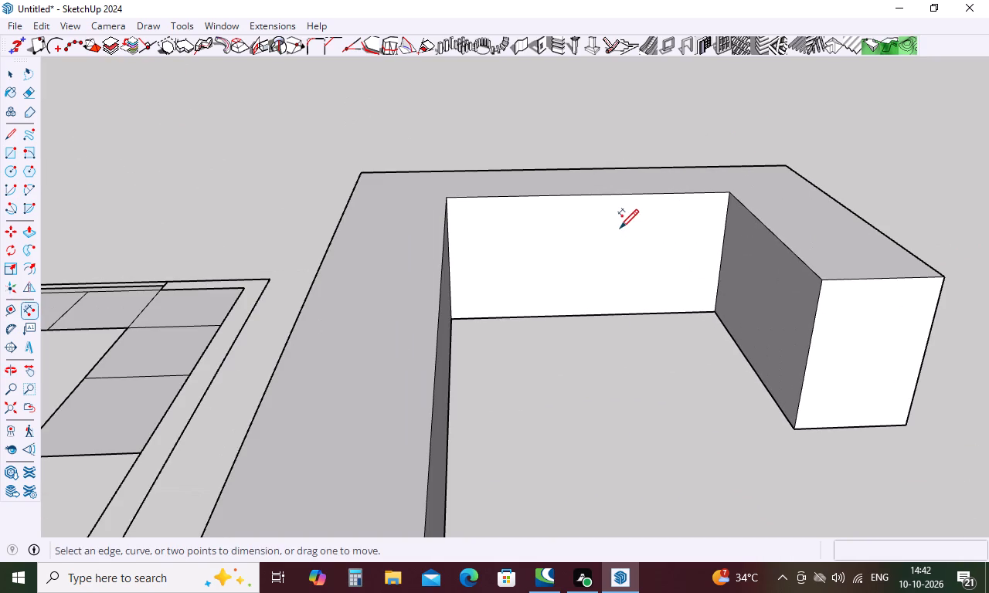
key(t)
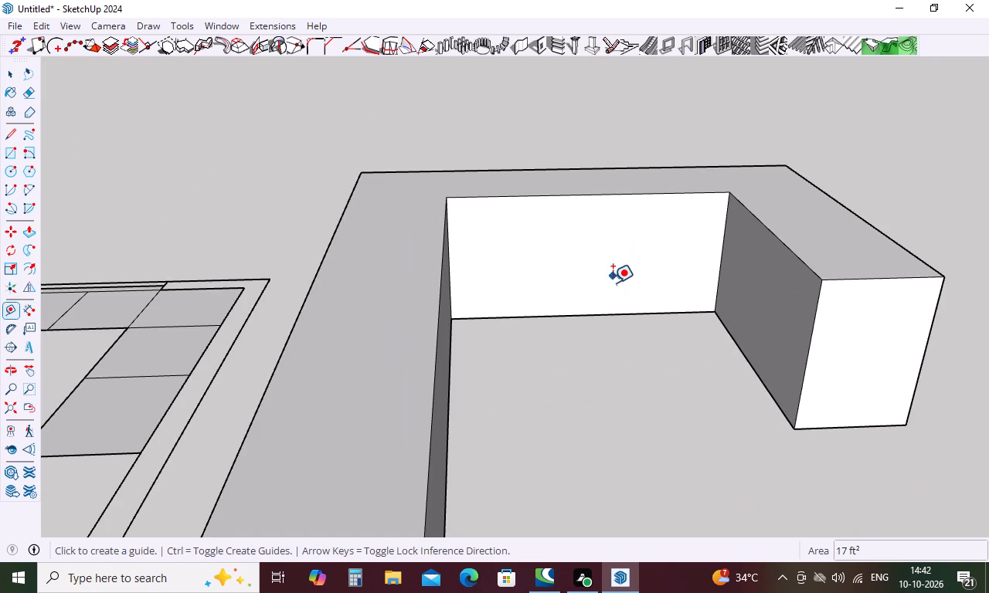
click(613, 313)
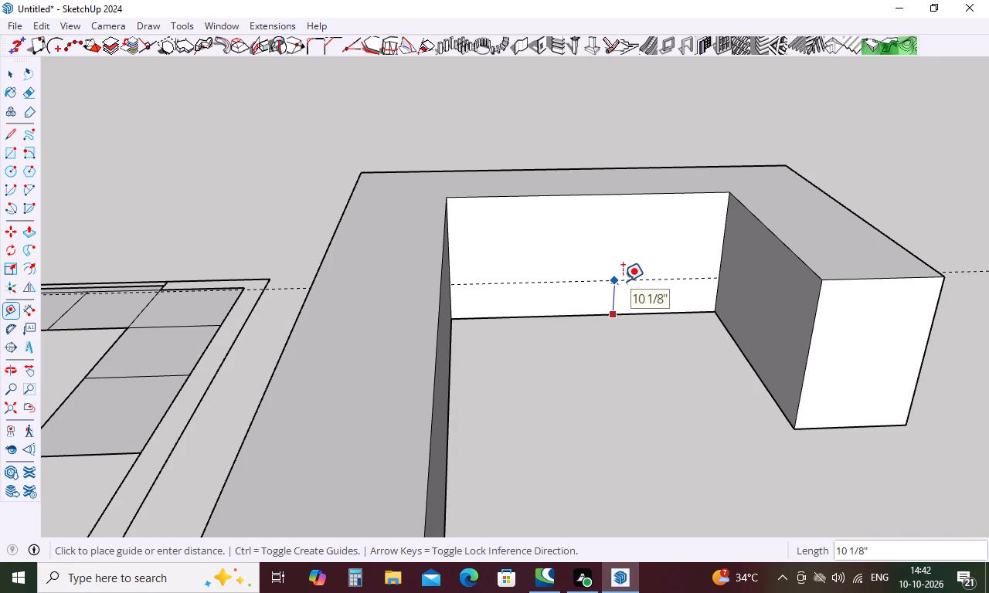
key(4)
key(Return)
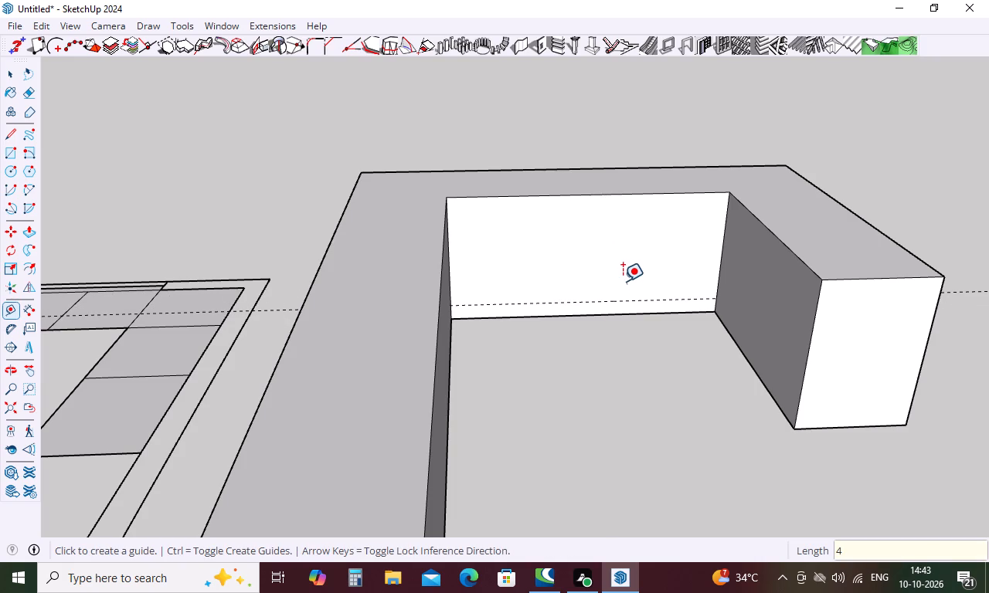
Place guide lines 4" above the bottom edges on the inner faces of the counter's long and short legs.
middle_drag(668, 534, 382, 471)
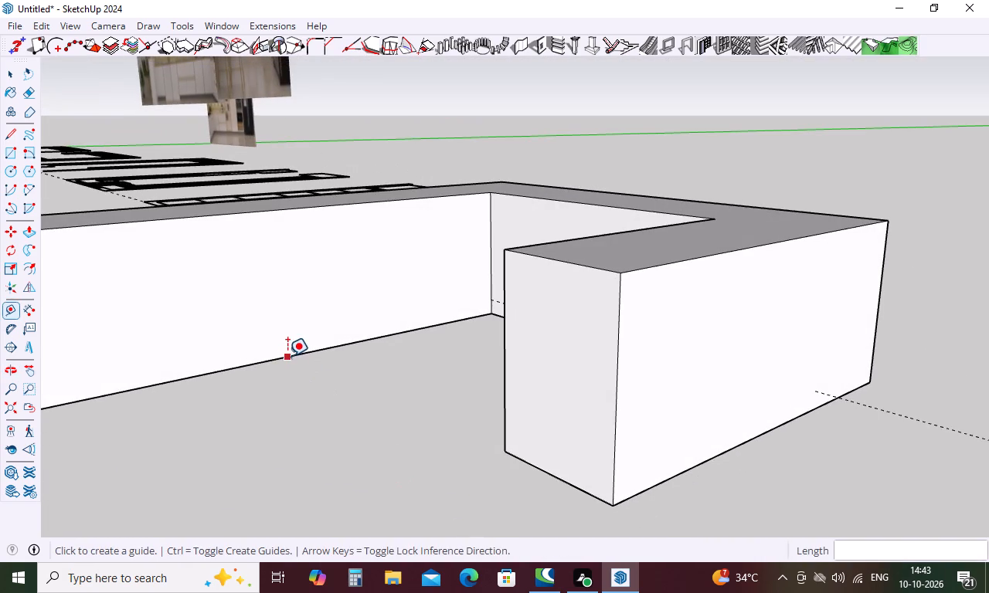
click(287, 356)
key(4)
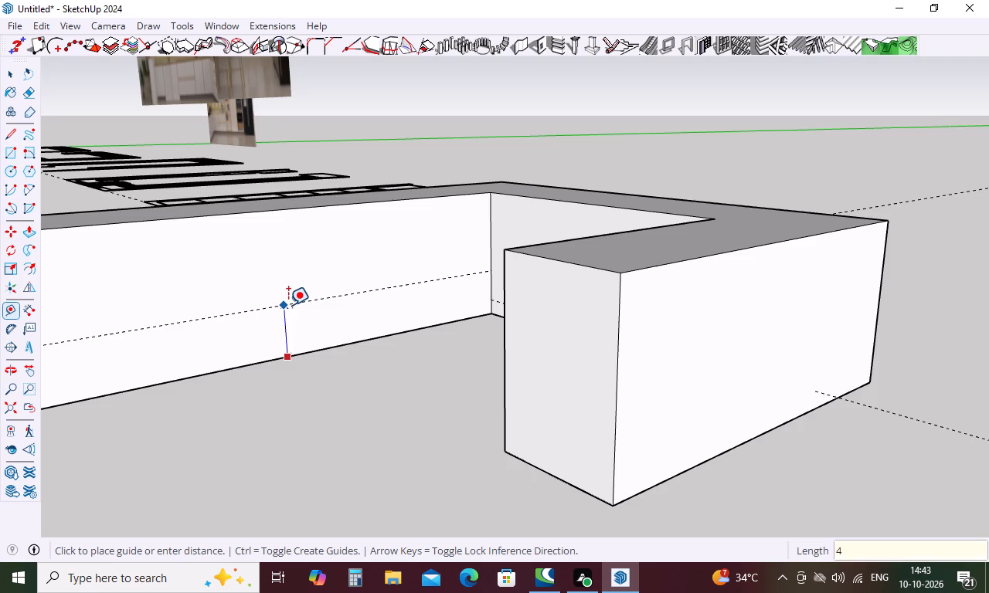
key(Return)
scroll(313, 301, down, 7)
middle_drag(315, 361, 655, 521)
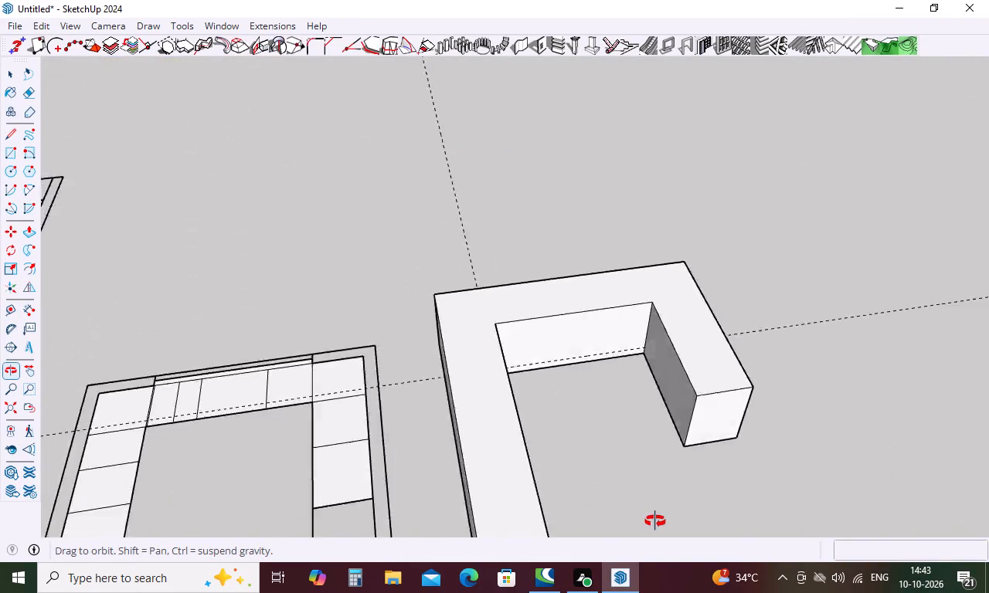
middle_drag(655, 521, 773, 499)
click(707, 346)
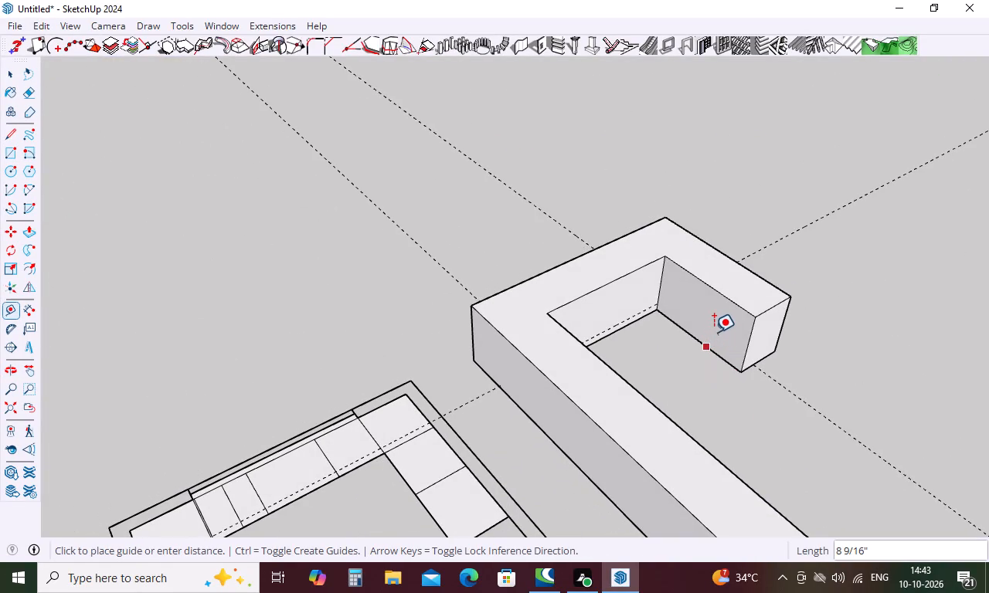
key(4)
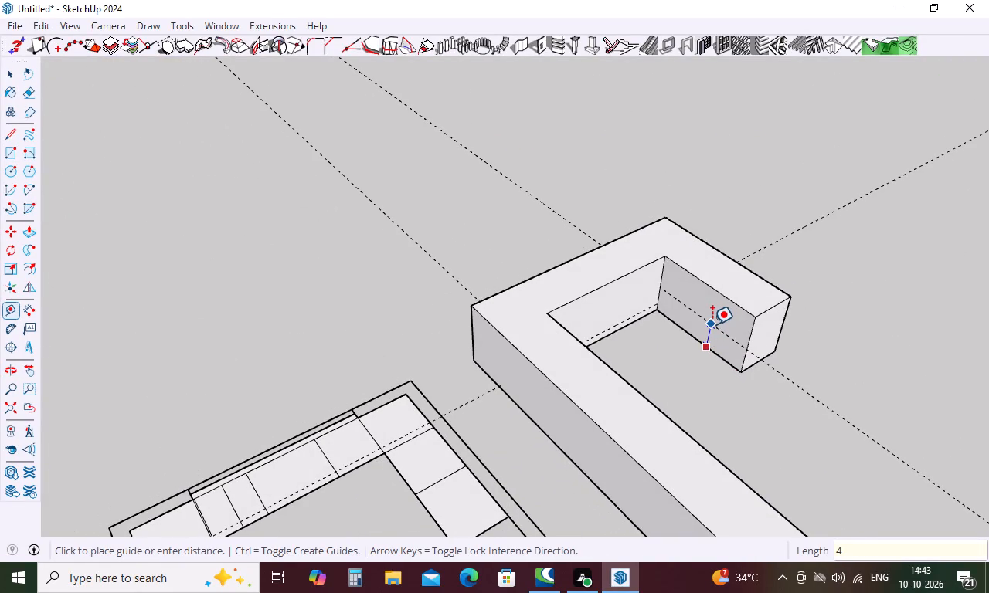
key(Return)
key(space)
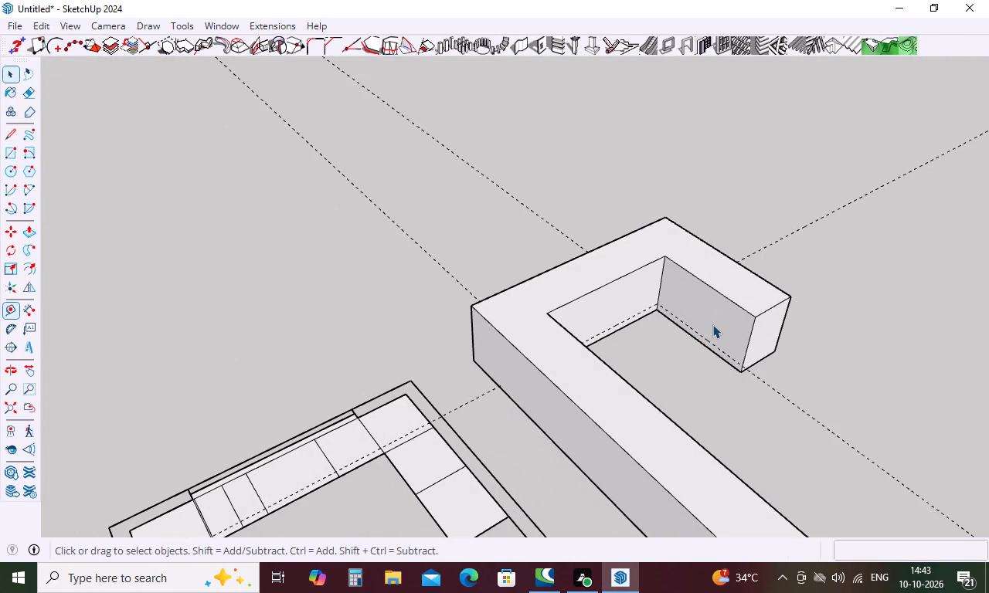
Examine the imported kitchen plans, wall elevations and reference photos across the model.
key(p)
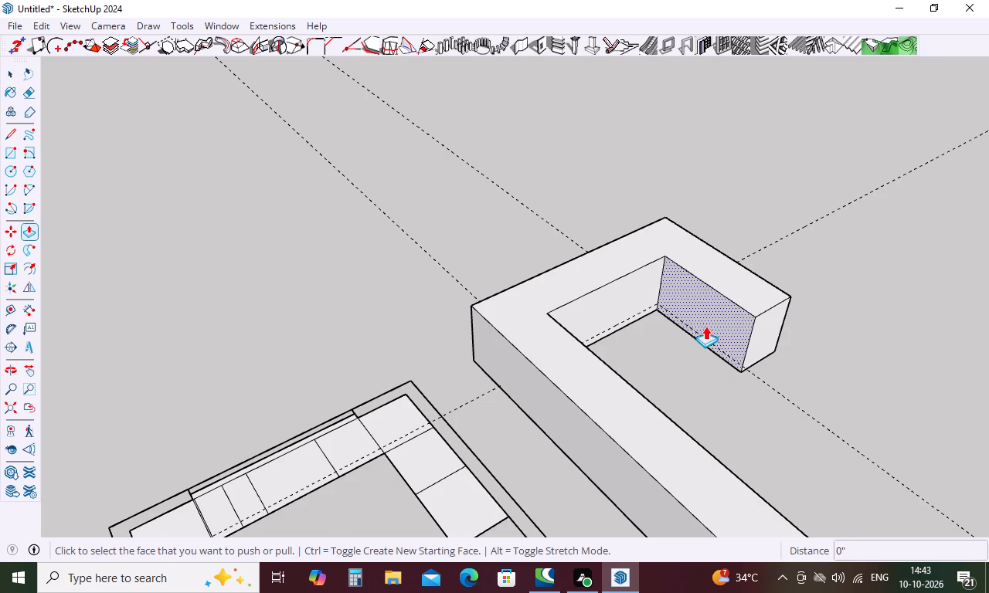
scroll(705, 347, up, 10)
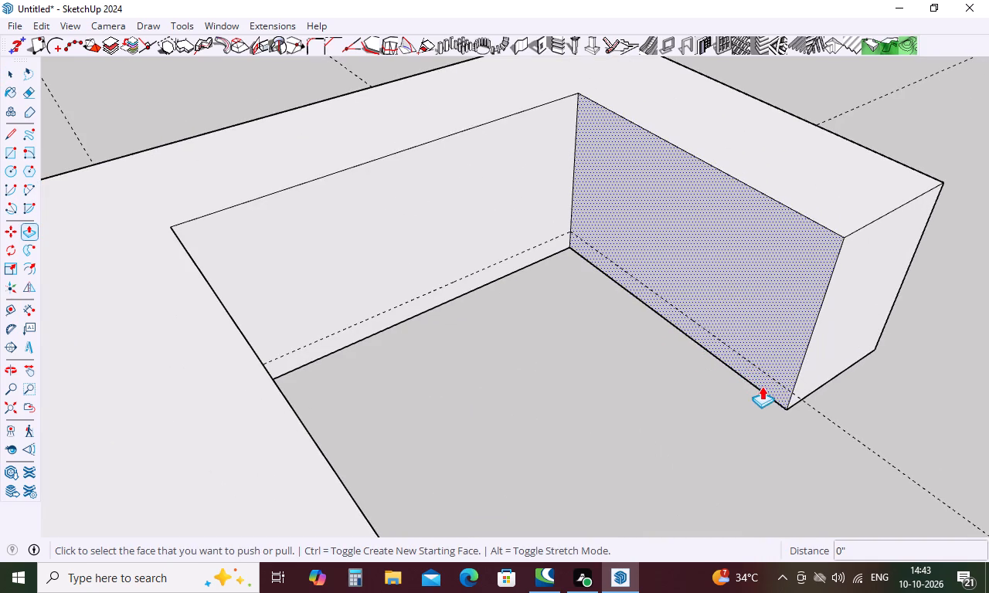
scroll(727, 381, down, 20)
scroll(727, 381, down, 3)
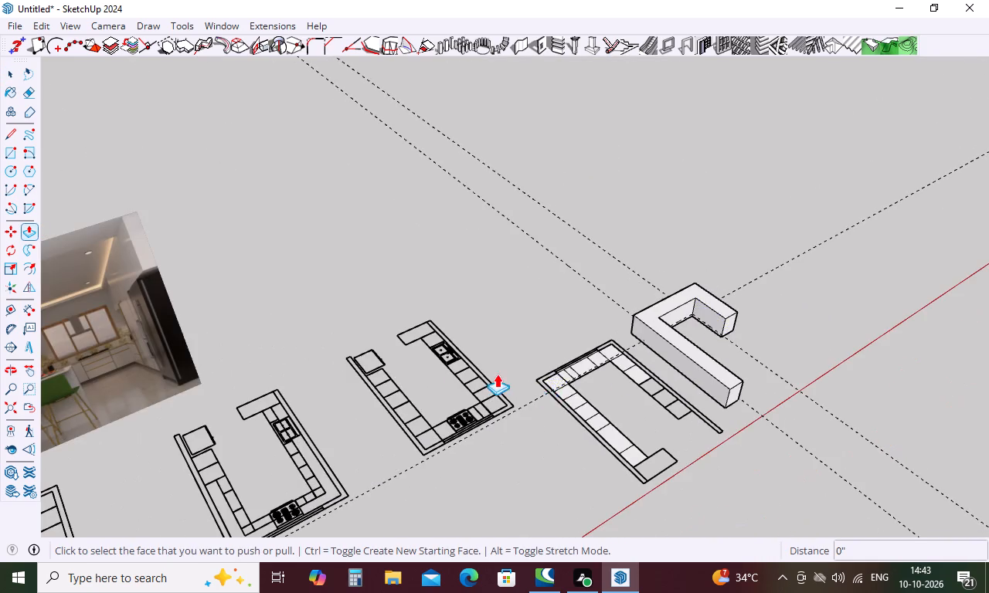
scroll(455, 347, up, 6)
scroll(455, 344, down, 10)
scroll(432, 369, up, 2)
scroll(434, 357, down, 5)
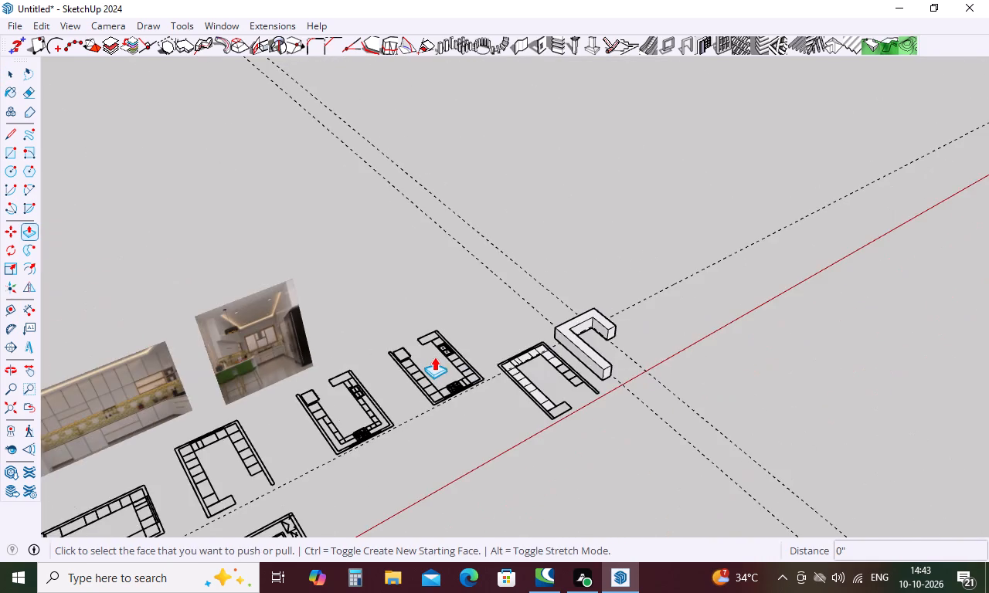
scroll(435, 356, down, 10)
scroll(306, 442, up, 12)
scroll(413, 361, down, 12)
scroll(351, 449, up, 5)
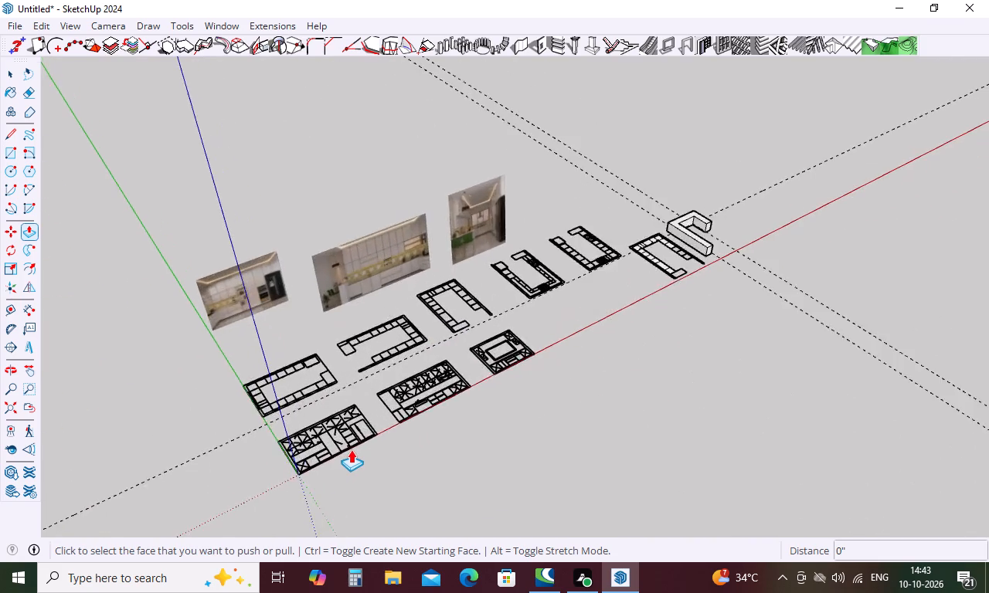
scroll(350, 450, up, 14)
scroll(283, 426, down, 6)
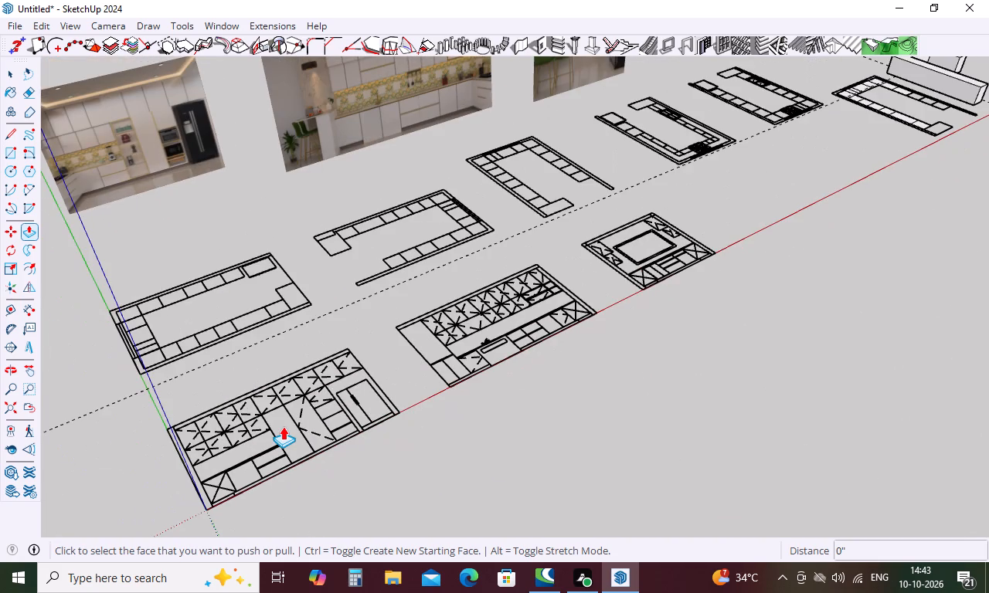
scroll(283, 425, down, 5)
scroll(482, 176, up, 8)
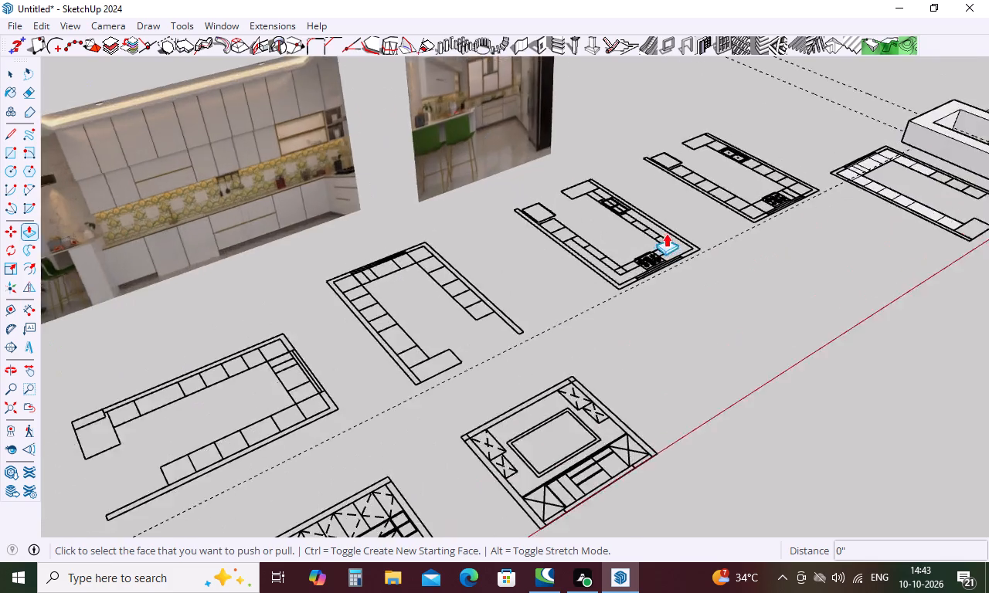
scroll(666, 233, up, 8)
scroll(548, 171, up, 6)
scroll(547, 171, down, 6)
scroll(457, 197, down, 5)
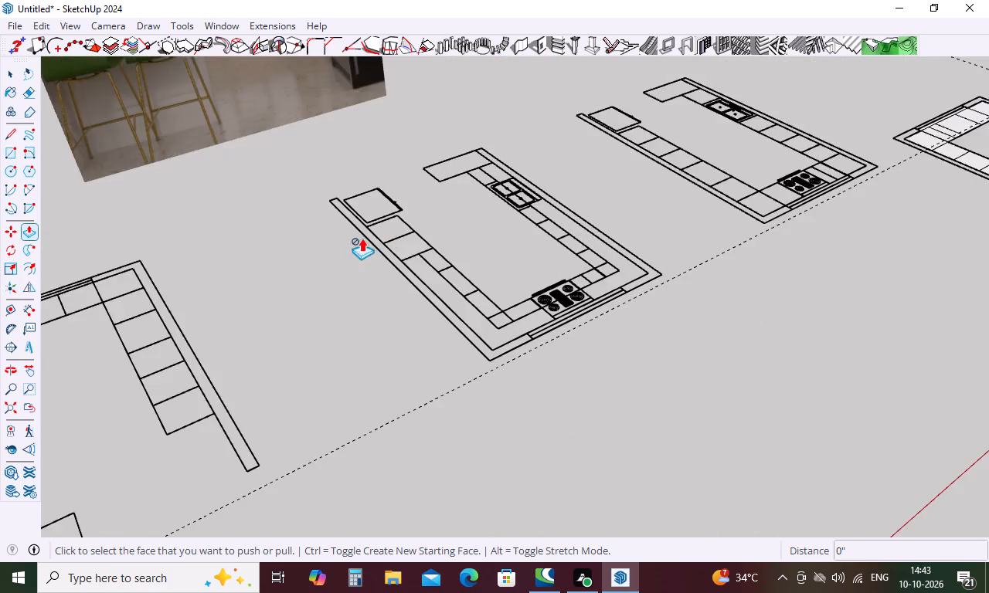
scroll(352, 246, down, 5)
scroll(294, 279, down, 9)
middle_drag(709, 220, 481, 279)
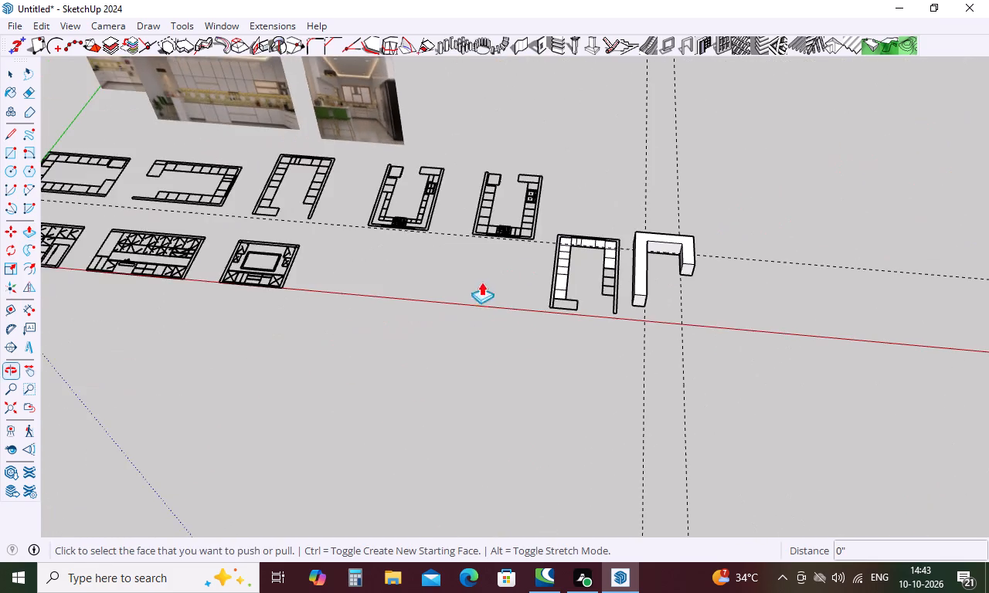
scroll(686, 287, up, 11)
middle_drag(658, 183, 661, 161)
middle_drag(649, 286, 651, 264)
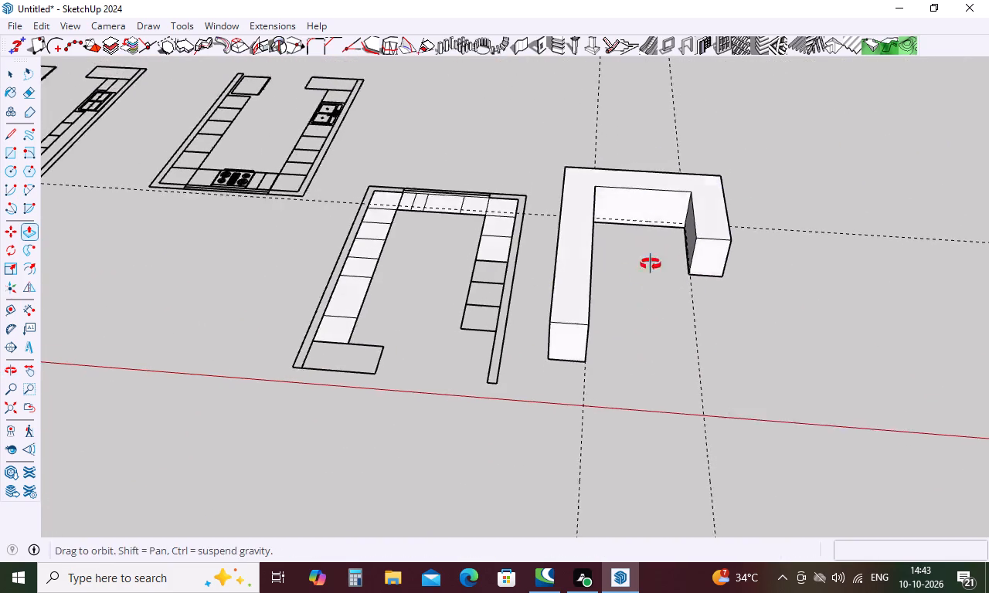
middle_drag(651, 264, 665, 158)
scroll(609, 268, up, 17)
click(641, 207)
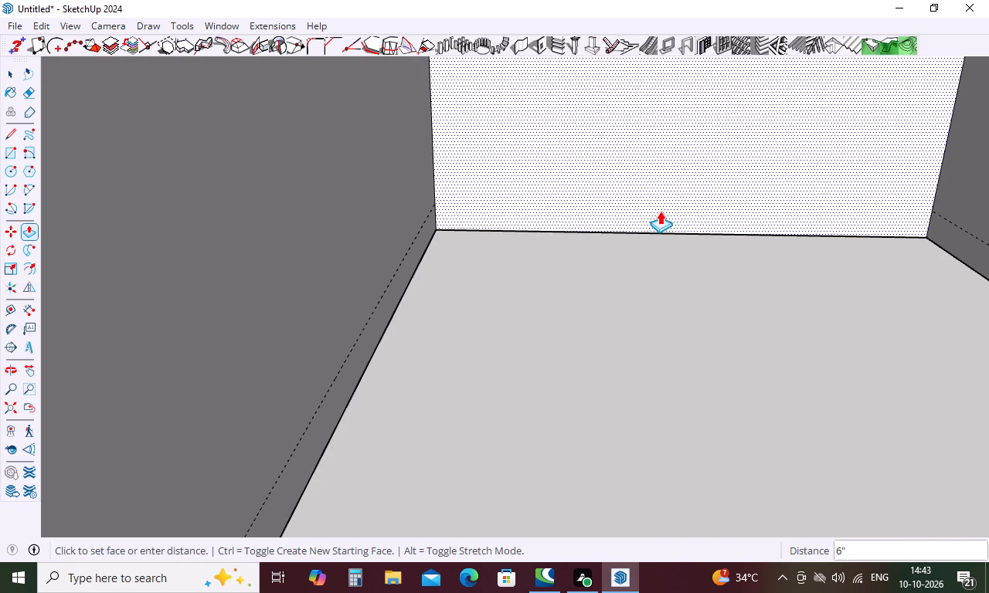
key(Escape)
Draw plinth lines along the guides across the counter's inner back face and the short leg's inner face.
key(l)
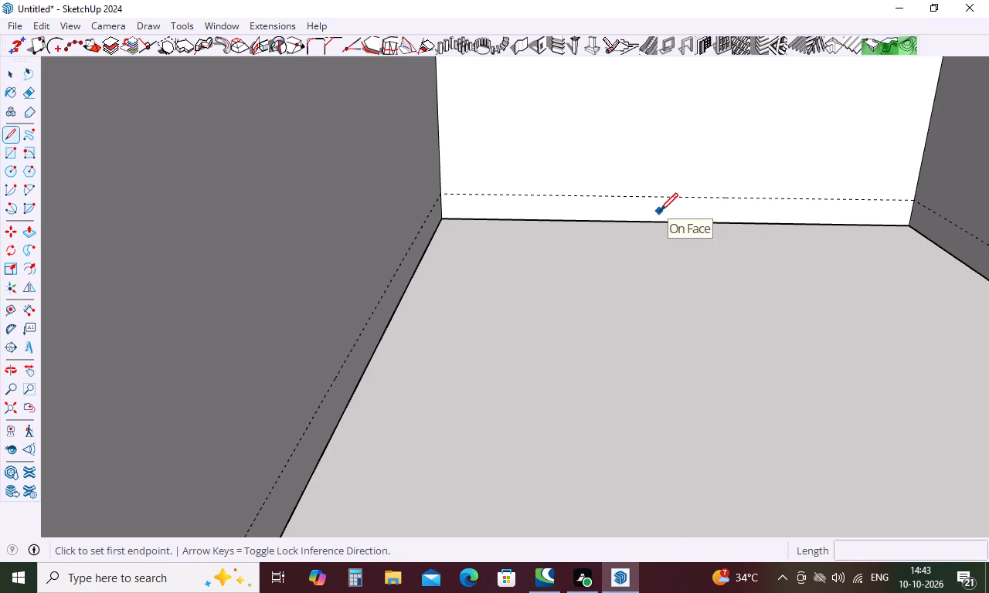
click(444, 195)
click(917, 197)
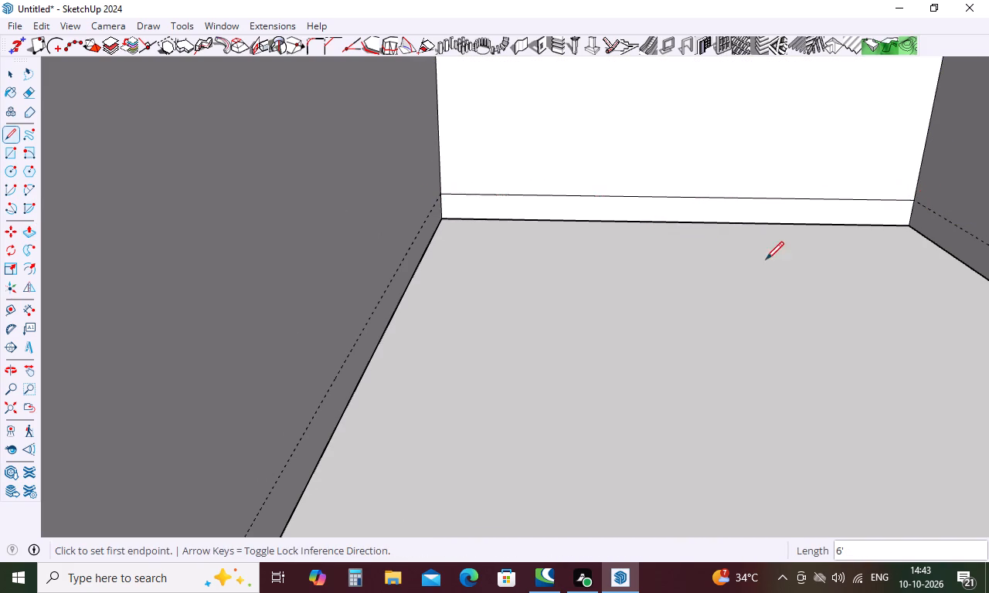
scroll(686, 276, down, 5)
middle_drag(684, 276, 892, 426)
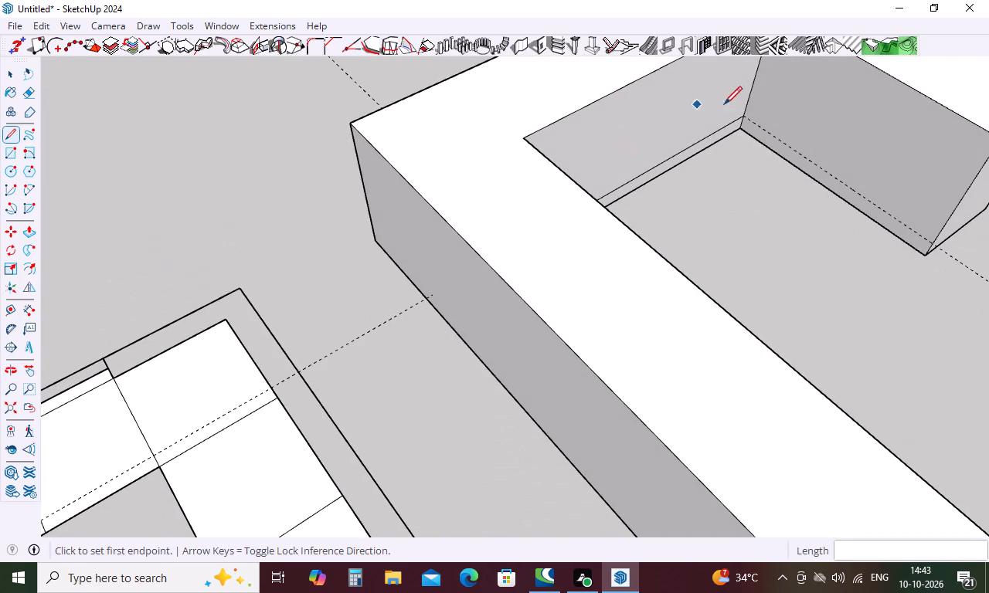
click(745, 114)
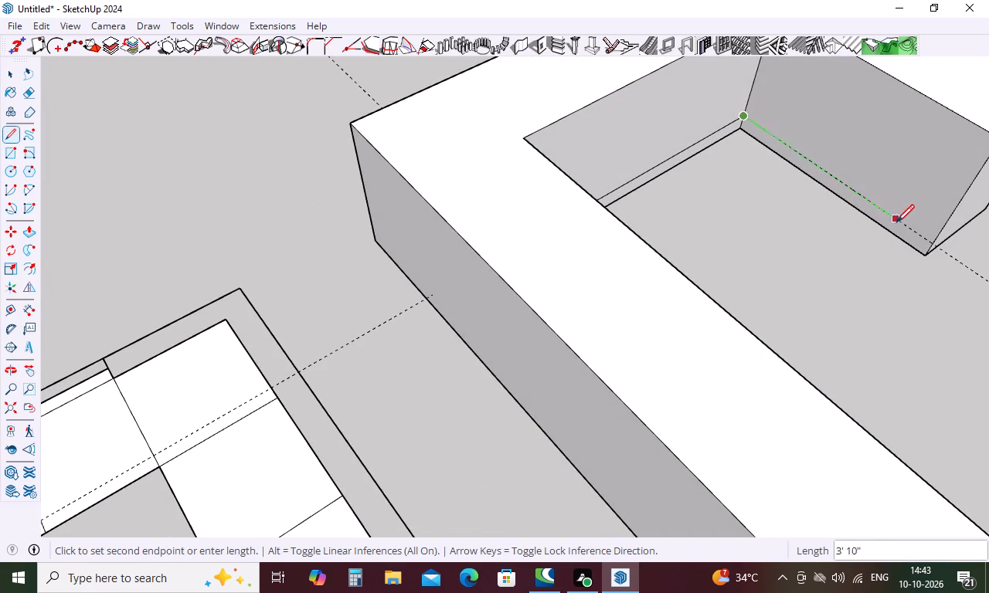
click(940, 245)
Draw the plinth line along the guide across the inner face of the counter's long leg, from corner to open end.
scroll(776, 271, down, 4)
middle_drag(852, 266, 428, 53)
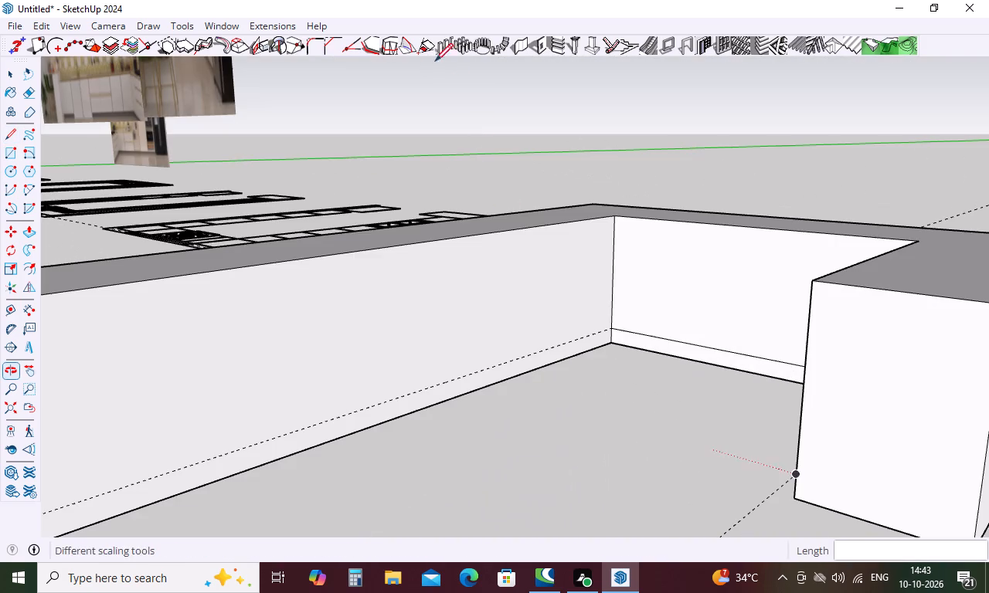
click(613, 326)
scroll(555, 300, down, 5)
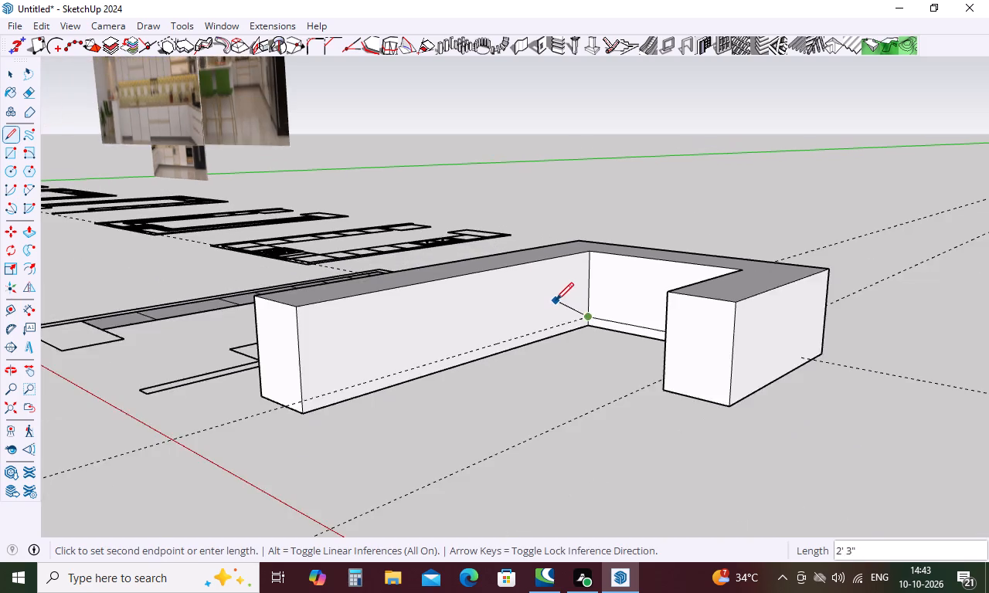
scroll(556, 300, down, 6)
scroll(418, 351, up, 18)
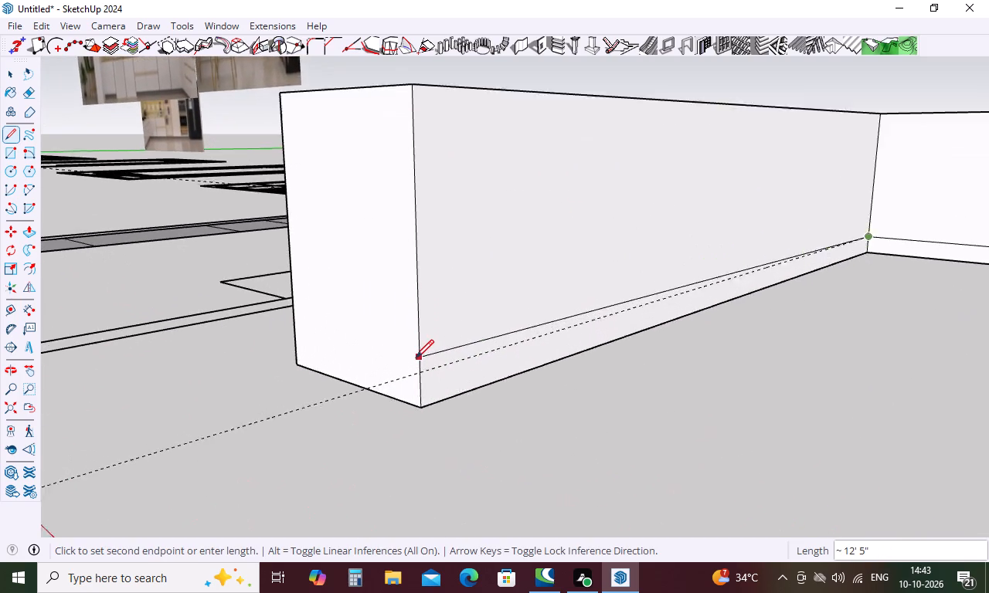
scroll(416, 357, up, 2)
click(421, 378)
scroll(444, 385, down, 5)
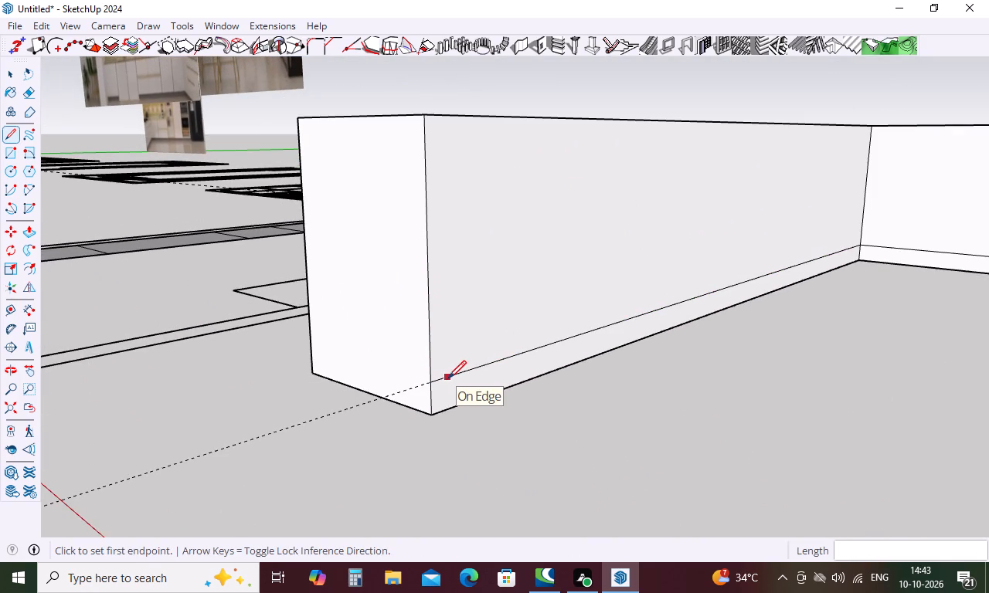
key(space)
Push the 4" plinth strip on the inner face of the counter's long leg inward by 3".
text(p)
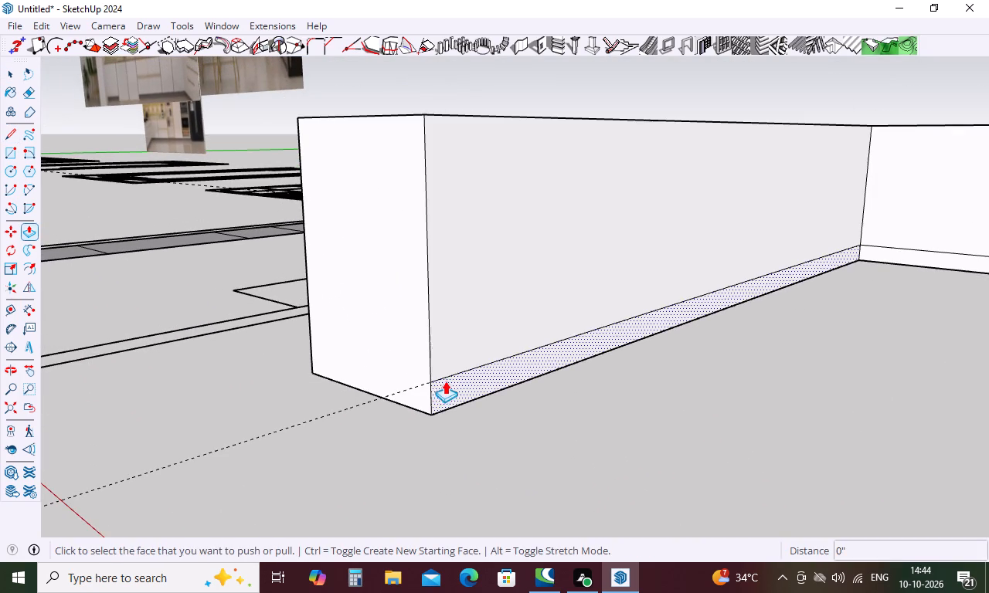
click(445, 385)
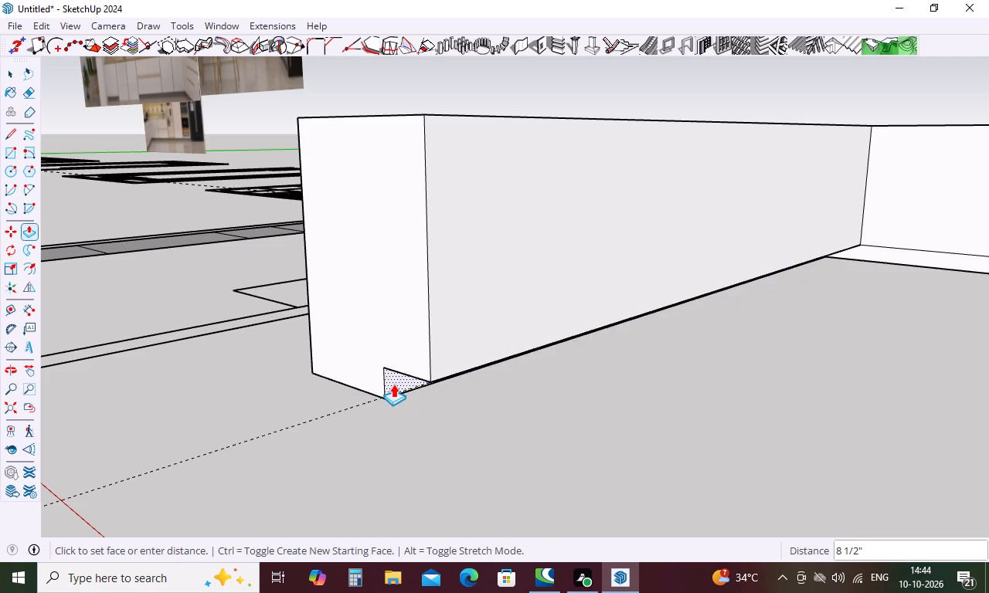
key(3)
key(Return)
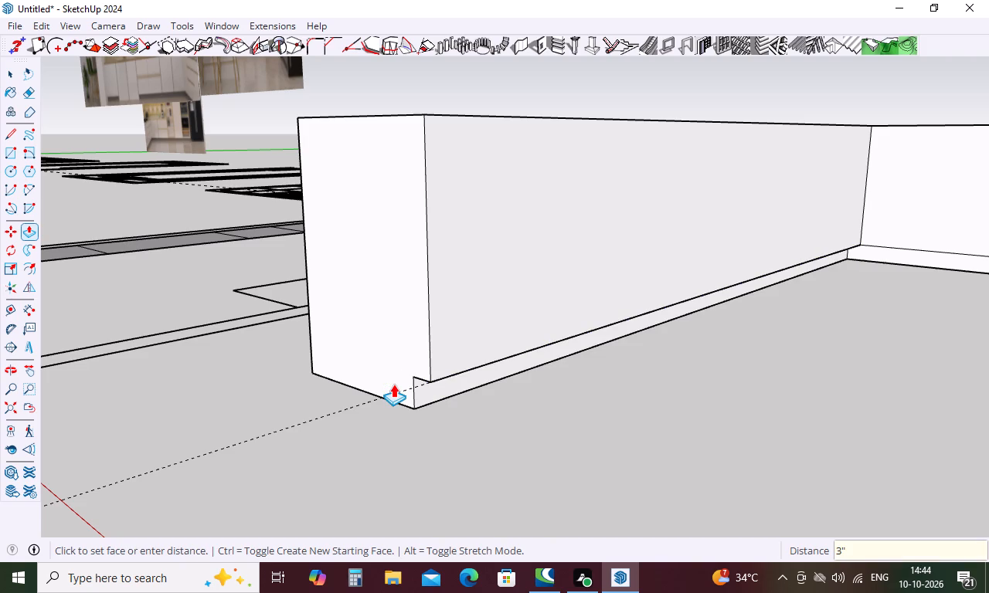
Repeat the 3" plinth recess on the strips of the counter's inner back face and the short leg's inner face.
scroll(393, 380, down, 8)
middle_drag(453, 395, 675, 431)
scroll(822, 232, up, 4)
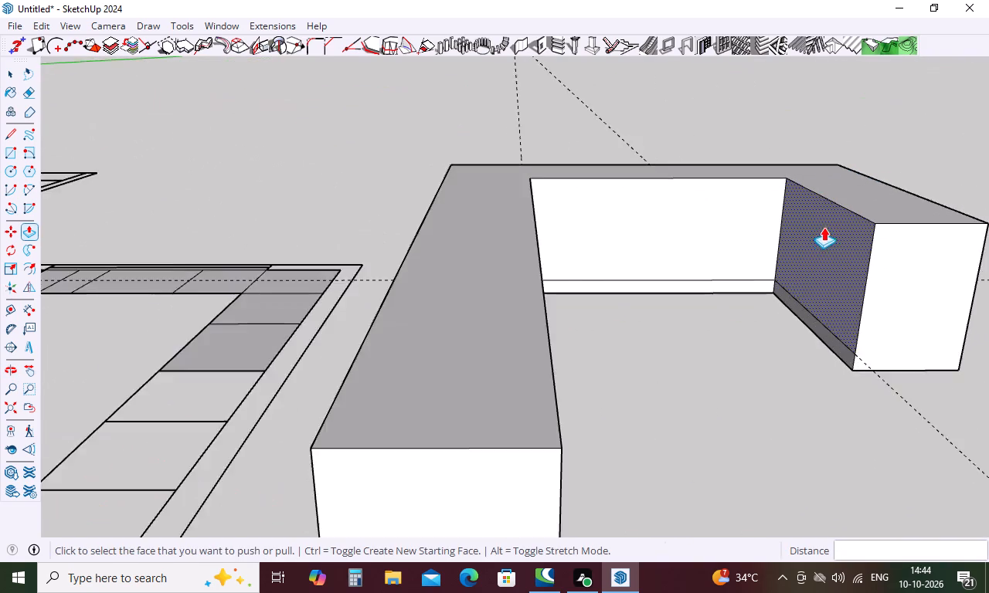
scroll(824, 227, up, 8)
double_click(688, 293)
scroll(687, 317, down, 5)
middle_drag(697, 373, 794, 393)
double_click(807, 366)
Examine the recessed counter, the imported plans and wall elevations, and the kitchen reference photos.
scroll(788, 371, down, 11)
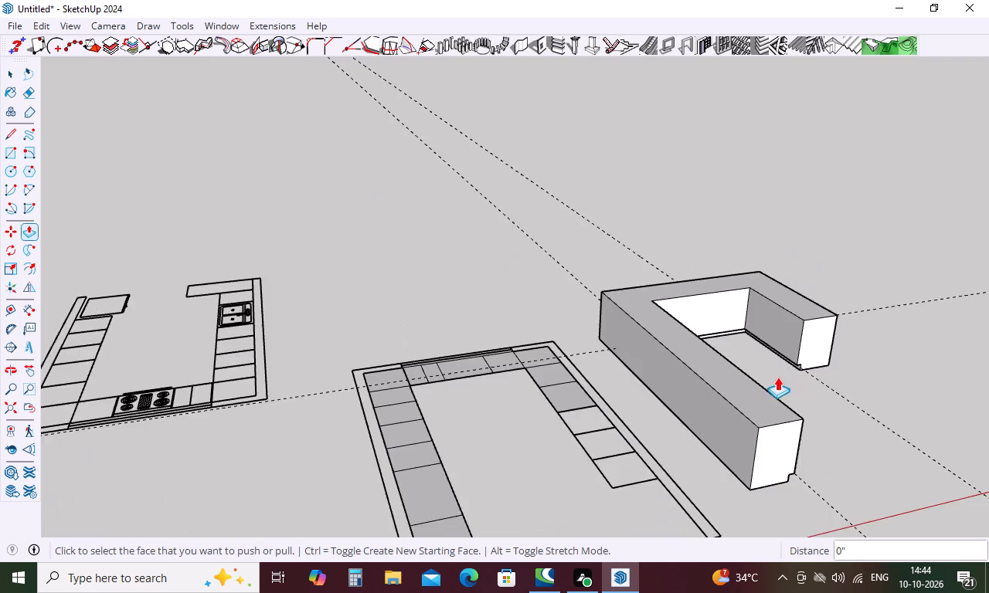
middle_drag(773, 380, 519, 274)
scroll(515, 277, down, 6)
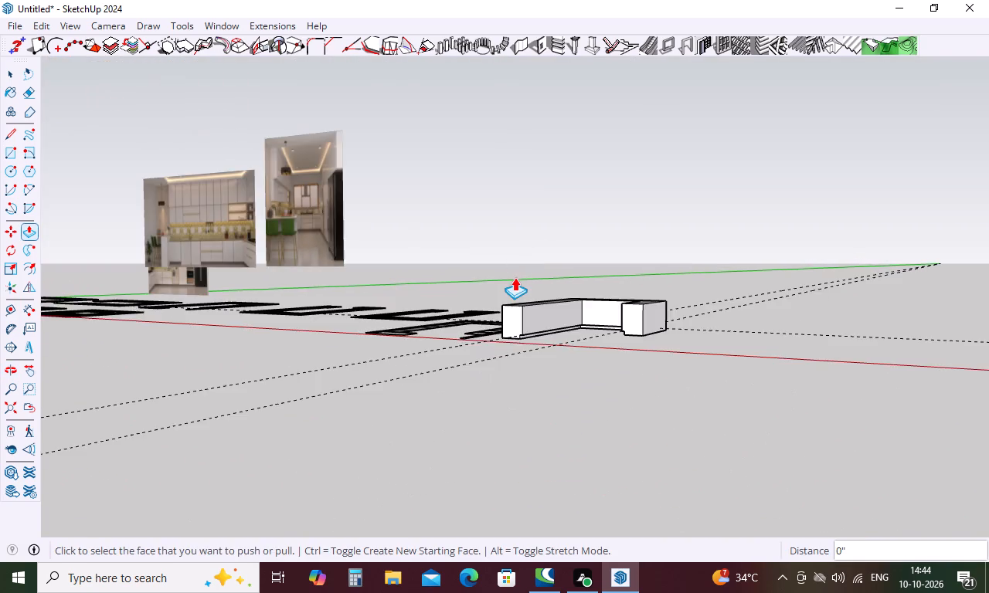
scroll(515, 277, down, 5)
middle_drag(515, 278, 454, 459)
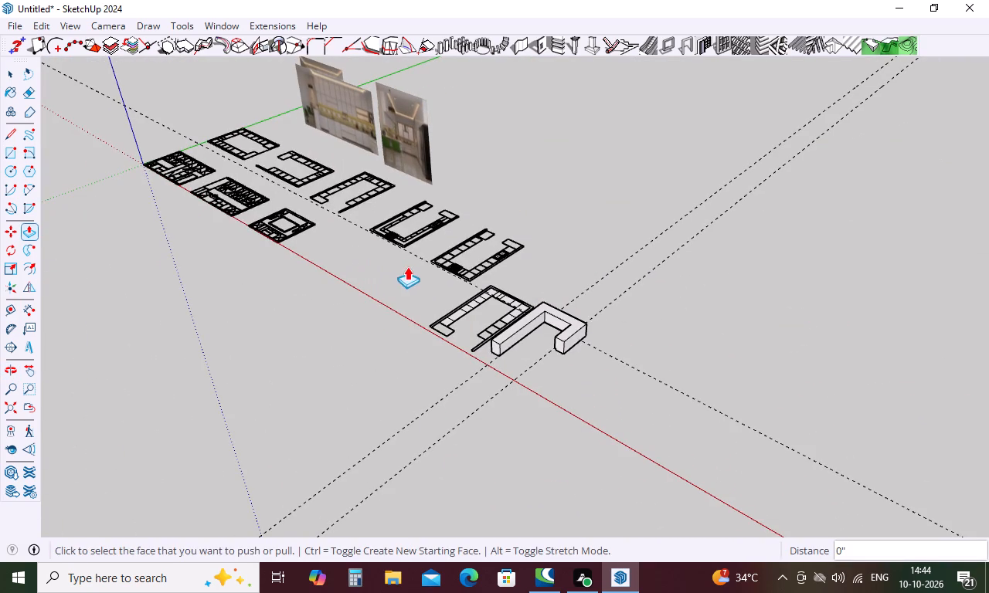
middle_drag(407, 268, 704, 286)
scroll(690, 290, down, 6)
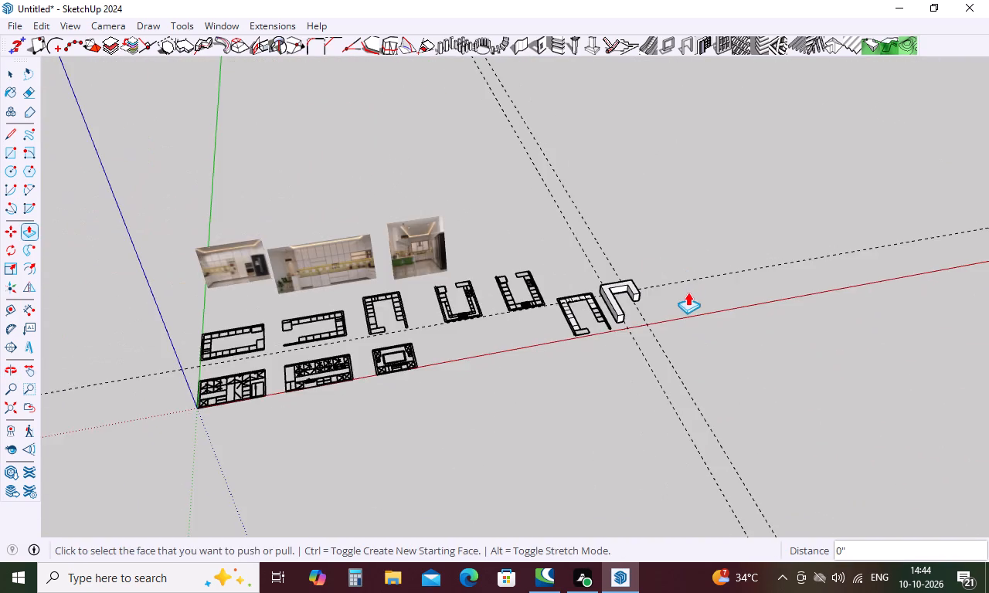
scroll(688, 292, down, 4)
scroll(284, 298, up, 6)
scroll(612, 402, up, 6)
scroll(420, 316, up, 7)
scroll(424, 368, down, 5)
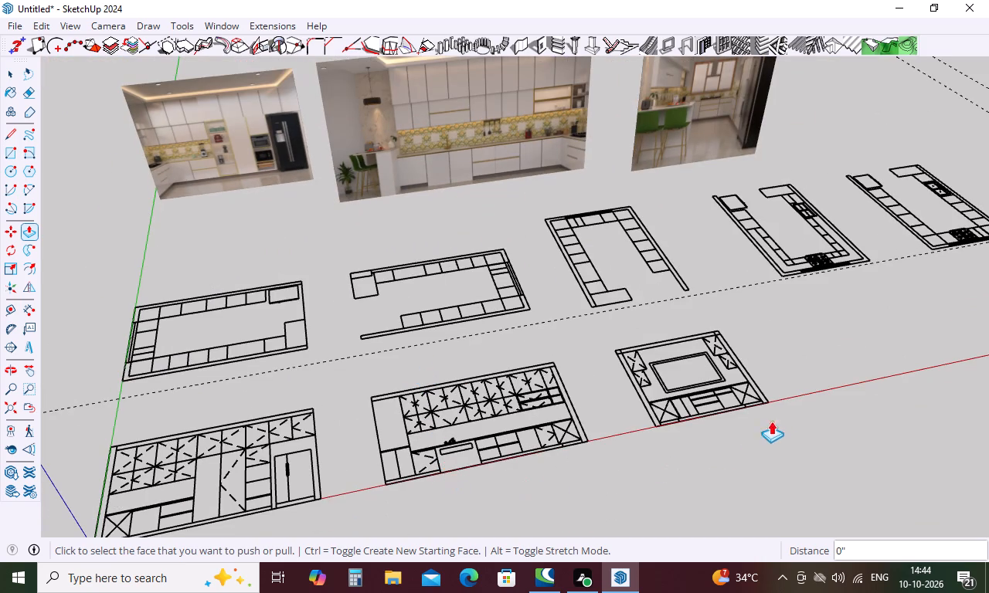
scroll(787, 395, up, 10)
middle_drag(763, 401, 699, 458)
scroll(654, 342, down, 12)
Select all connected geometry of the U-shaped counter and make it a group.
key(space)
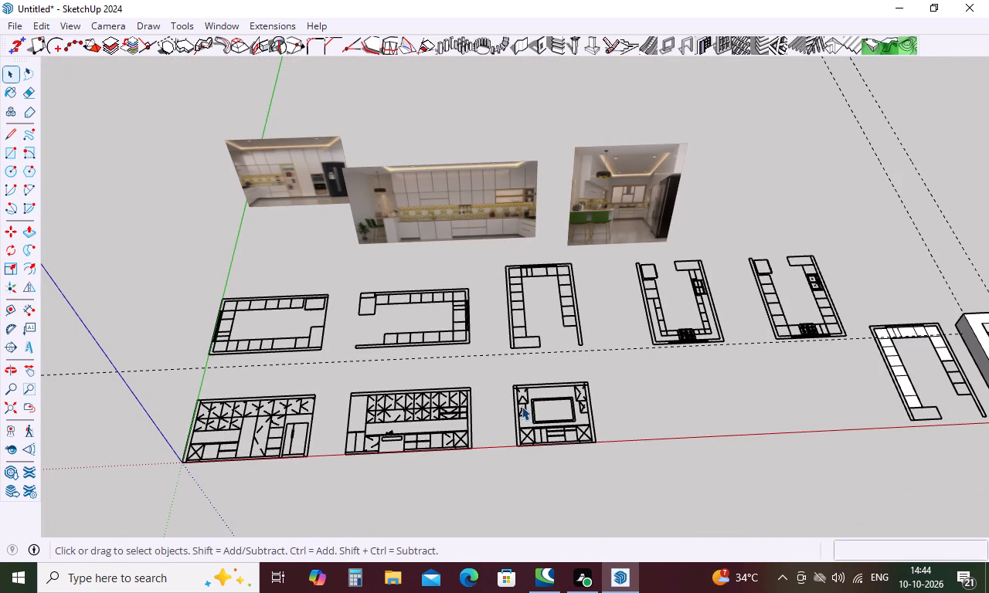
scroll(508, 390, down, 7)
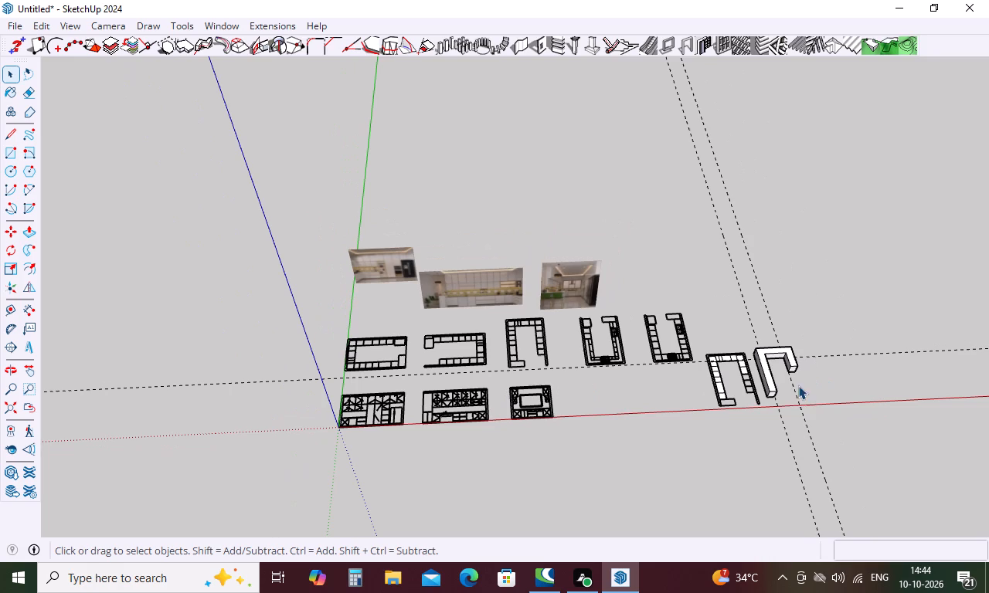
triple_click(770, 391)
triple_click(770, 391)
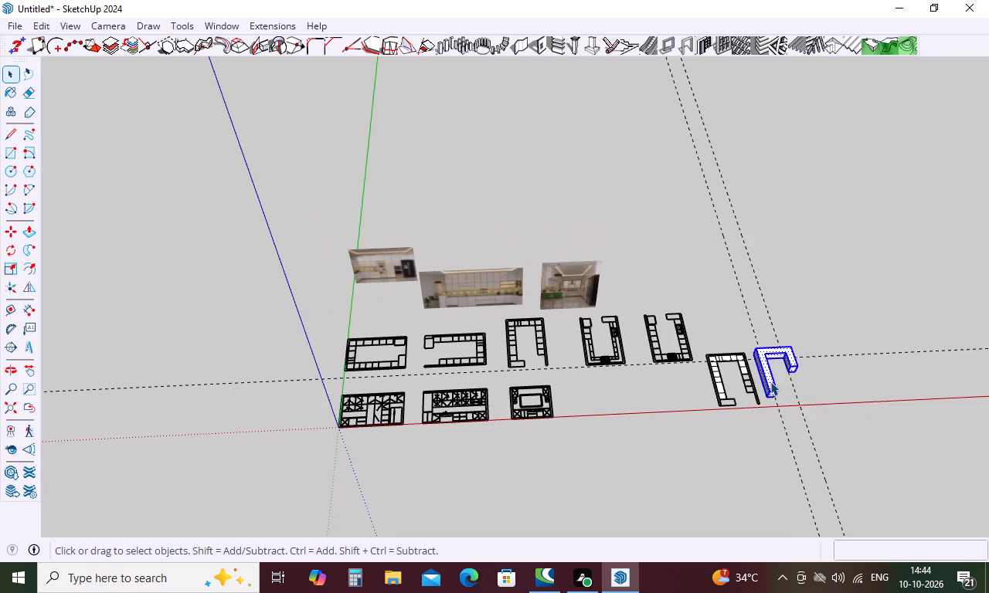
right_click(770, 381)
click(817, 145)
click(603, 415)
click(766, 381)
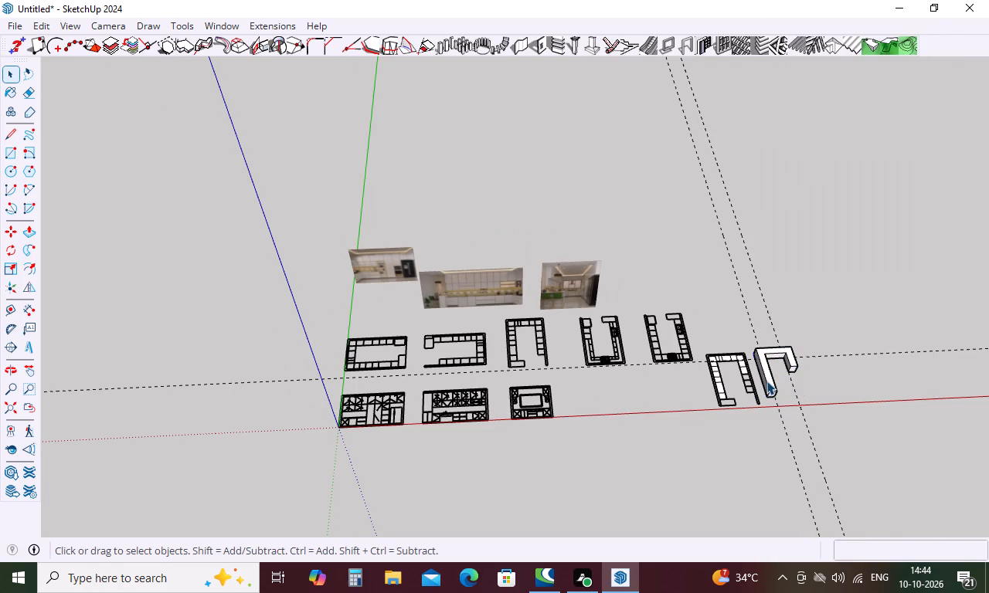
click(682, 429)
Examine the base cabinets and countertop line in the wall elevation with the window.
scroll(482, 432, up, 15)
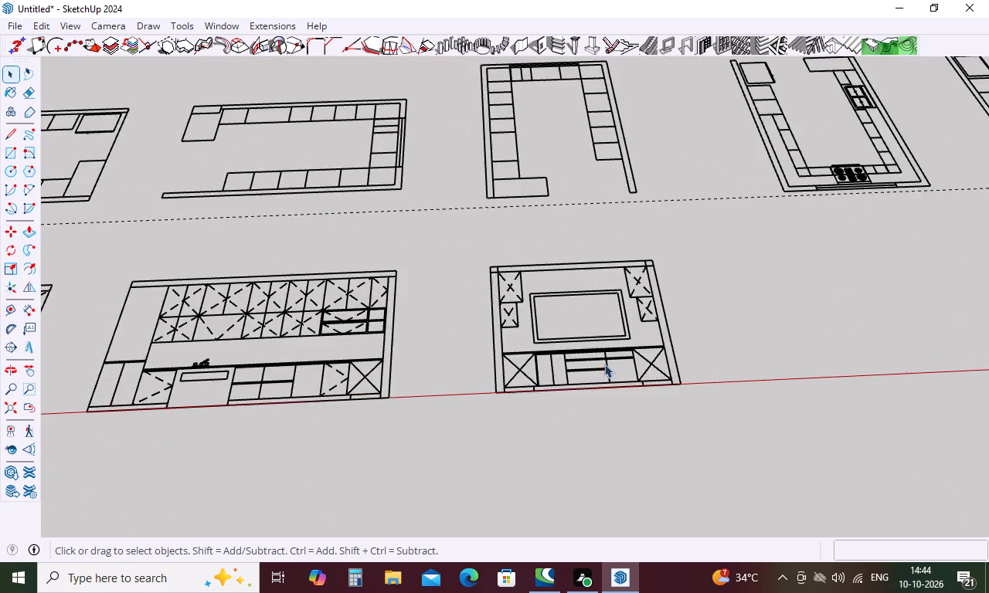
scroll(654, 371, up, 4)
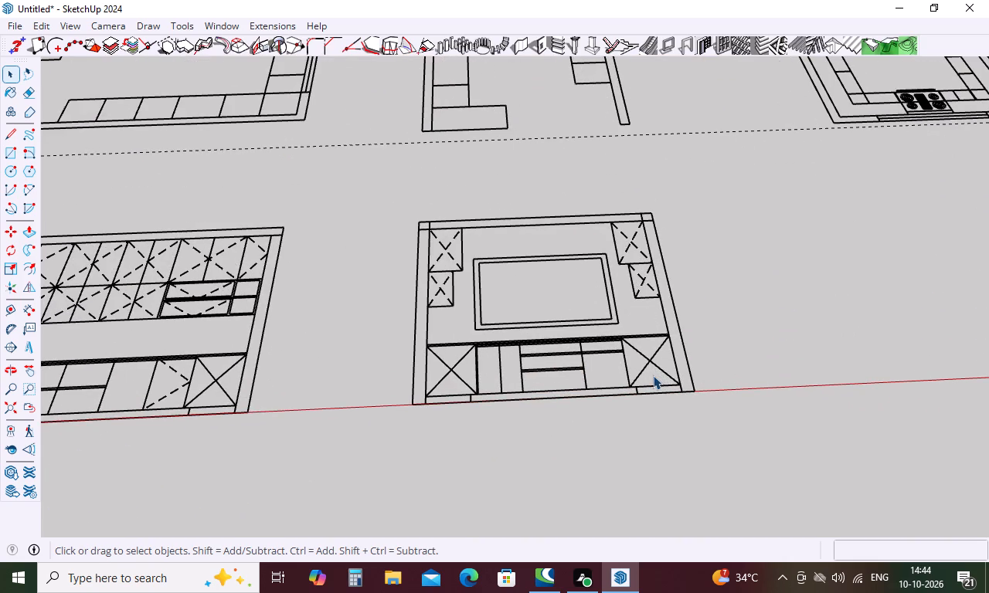
scroll(652, 373, down, 3)
middle_drag(654, 363, 614, 524)
scroll(528, 458, up, 6)
middle_drag(660, 412, 660, 475)
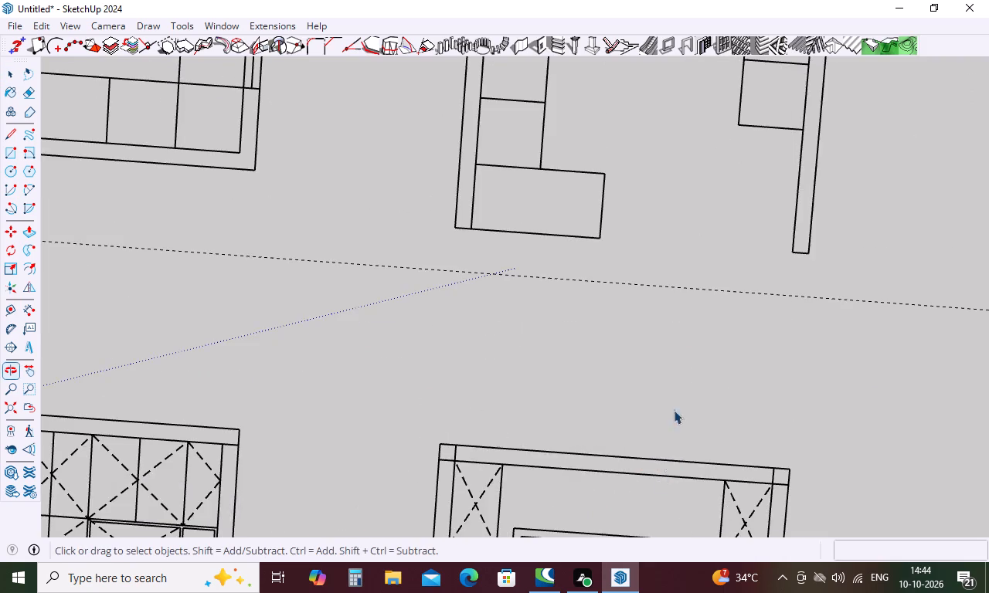
scroll(690, 270, down, 11)
scroll(687, 473, up, 10)
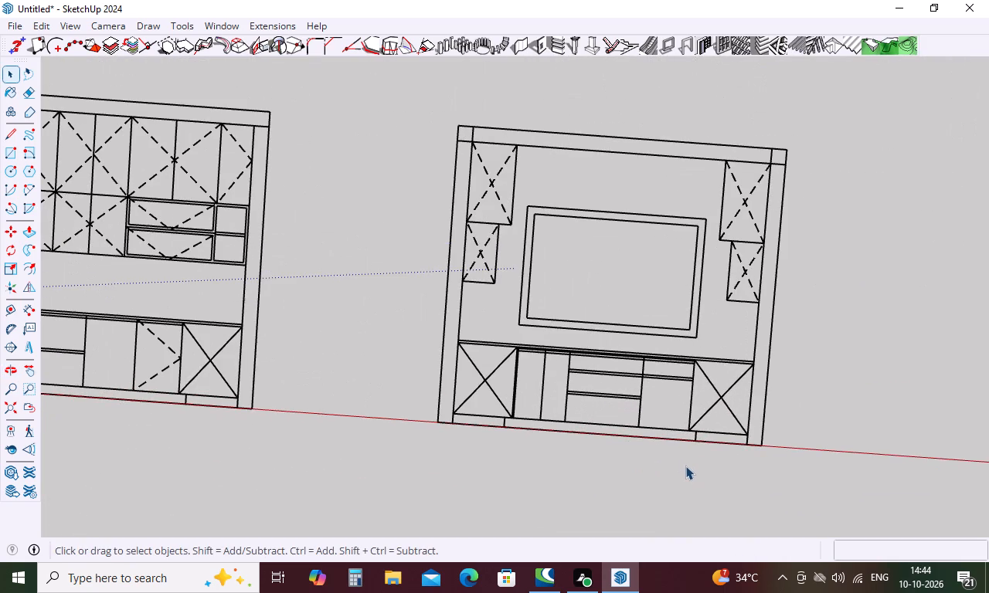
scroll(547, 413, up, 5)
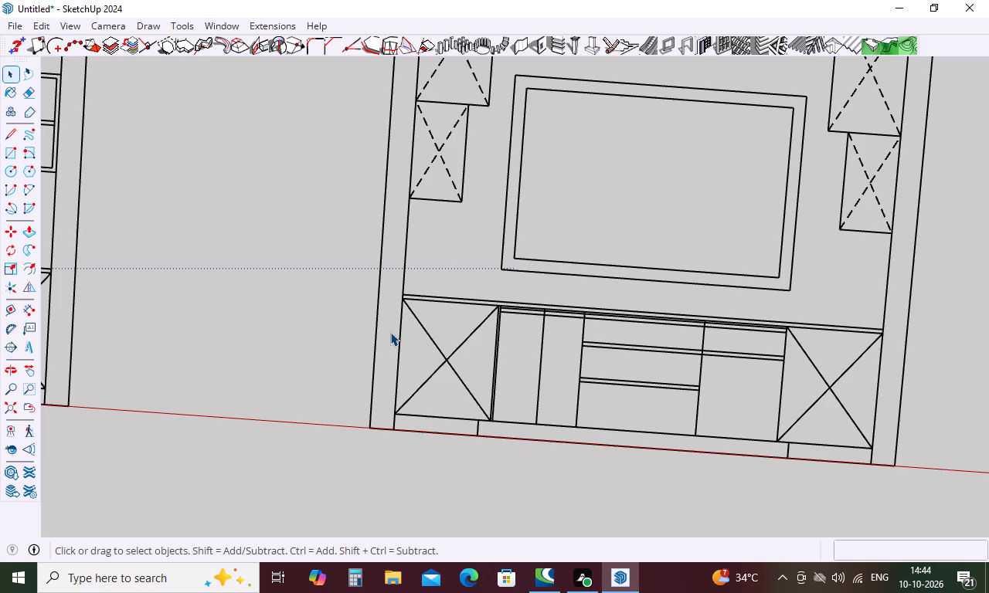
Measure the countertop slab's thickness in the window elevation with the Dimension tool, without placing a dimension.
key(d)
click(30, 312)
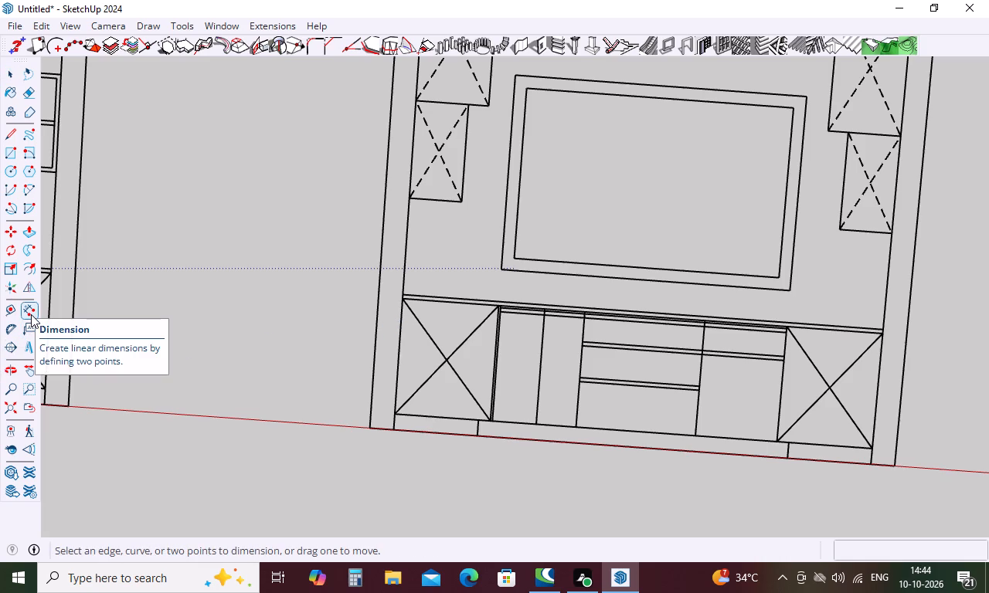
scroll(431, 290, up, 6)
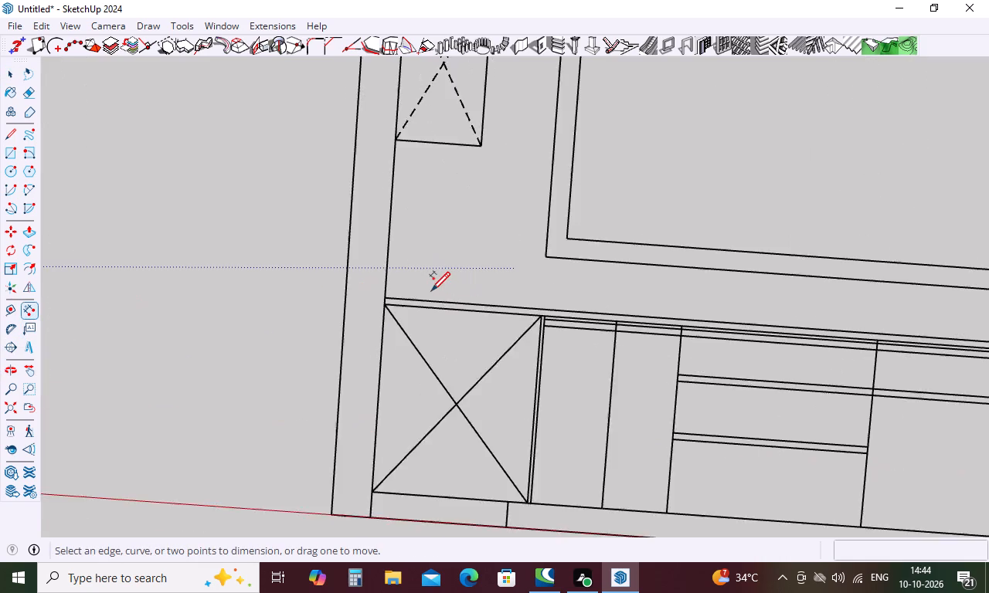
scroll(407, 288, up, 10)
click(335, 338)
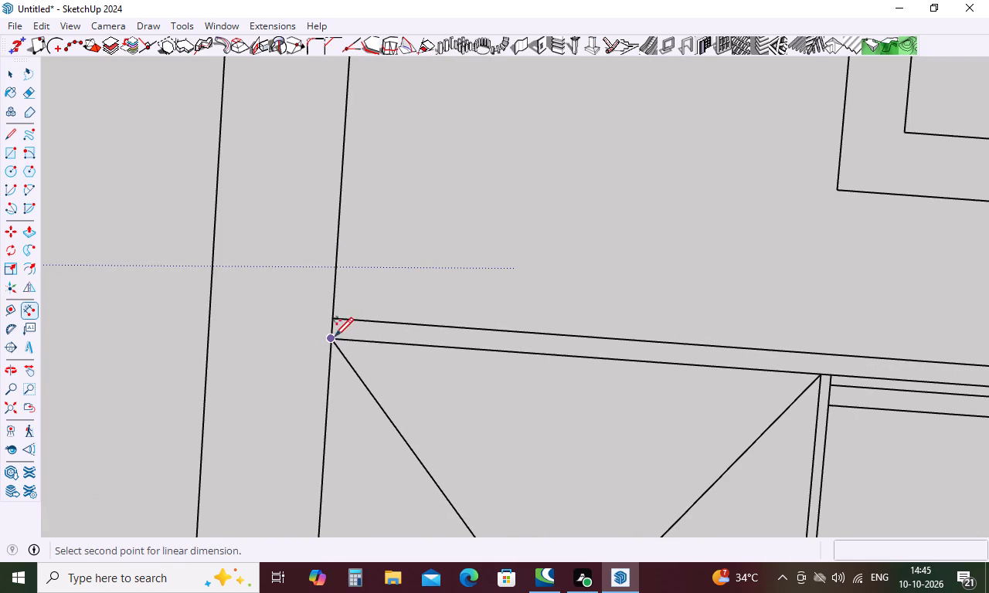
scroll(335, 320, up, 6)
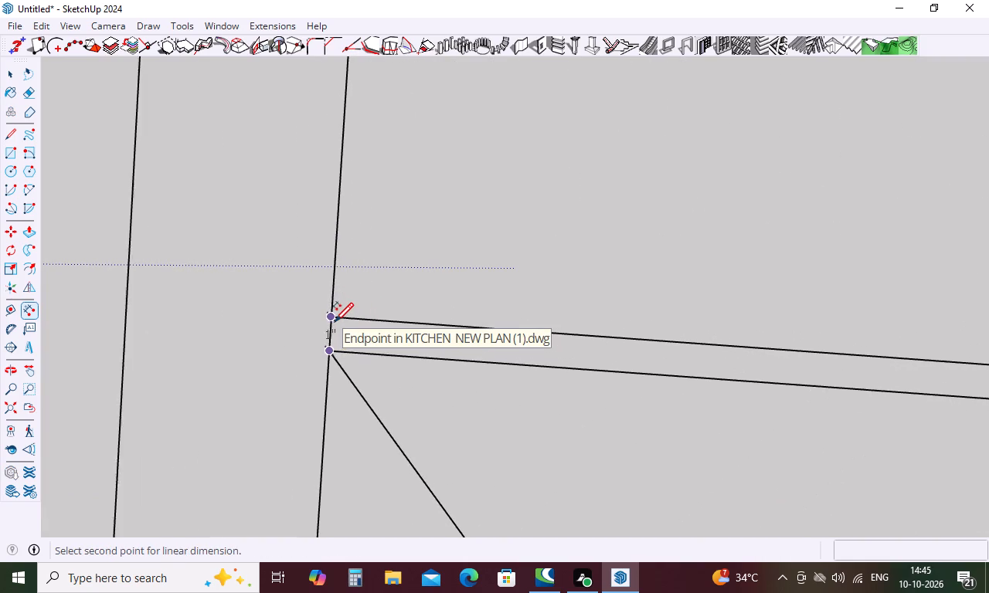
scroll(335, 320, up, 10)
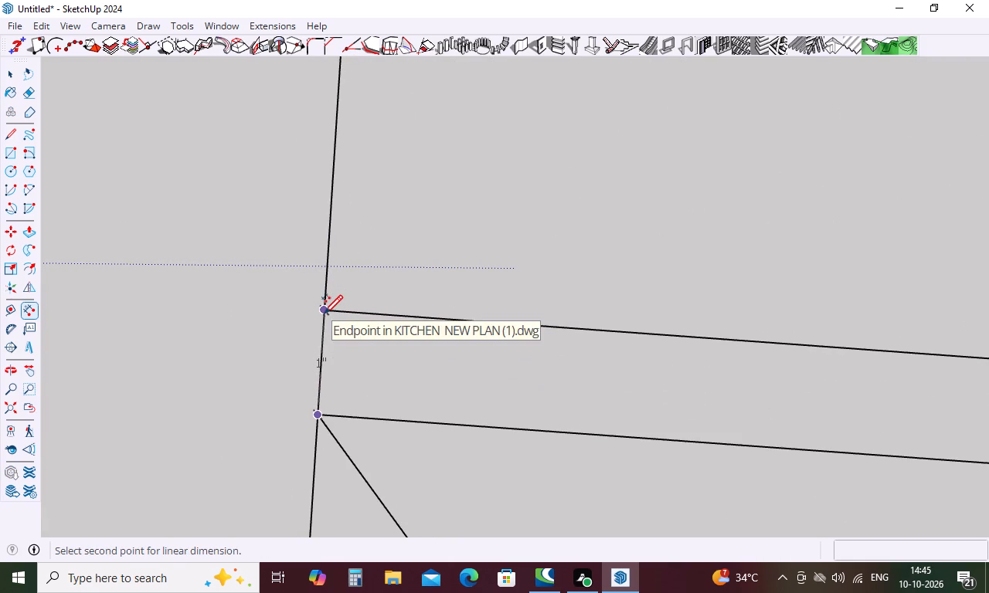
scroll(324, 311, down, 20)
scroll(324, 311, down, 11)
scroll(287, 274, up, 1)
scroll(287, 274, down, 10)
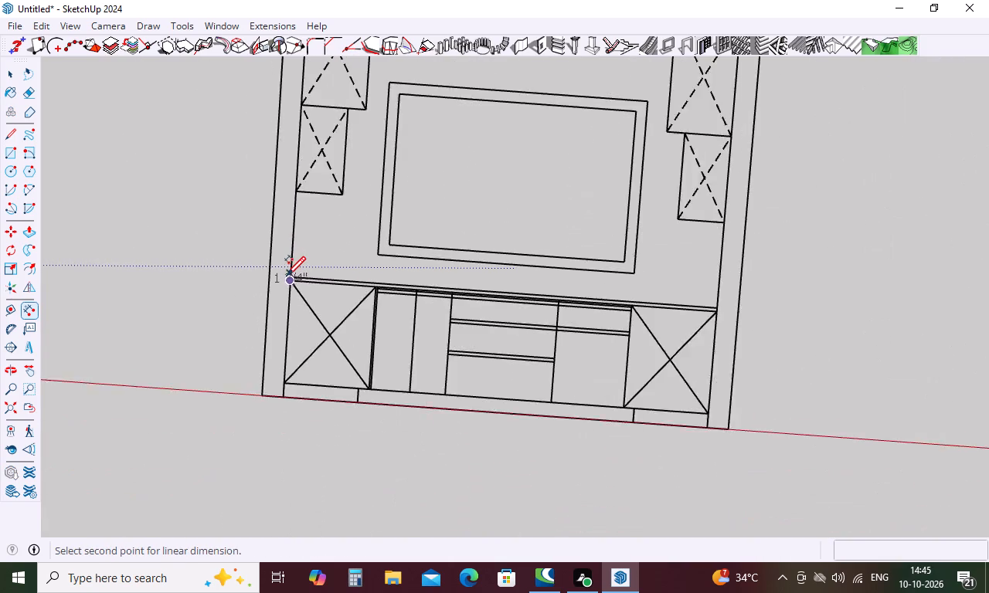
scroll(287, 274, down, 9)
scroll(287, 274, down, 12)
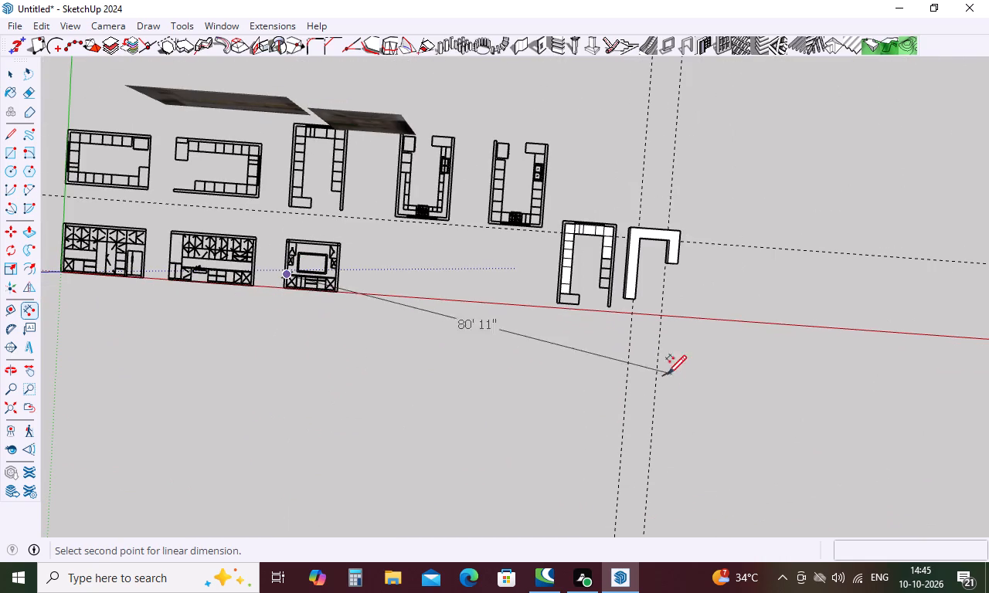
key(space)
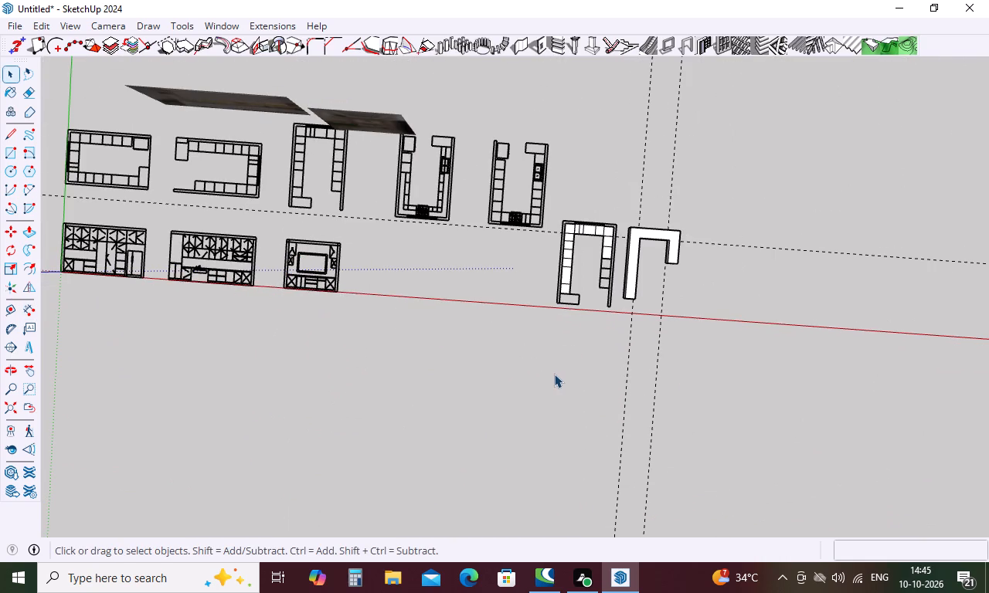
Place a guide line 1" below the top edge on the inner face of the counter's long leg.
middle_drag(662, 311, 705, 42)
scroll(651, 305, up, 6)
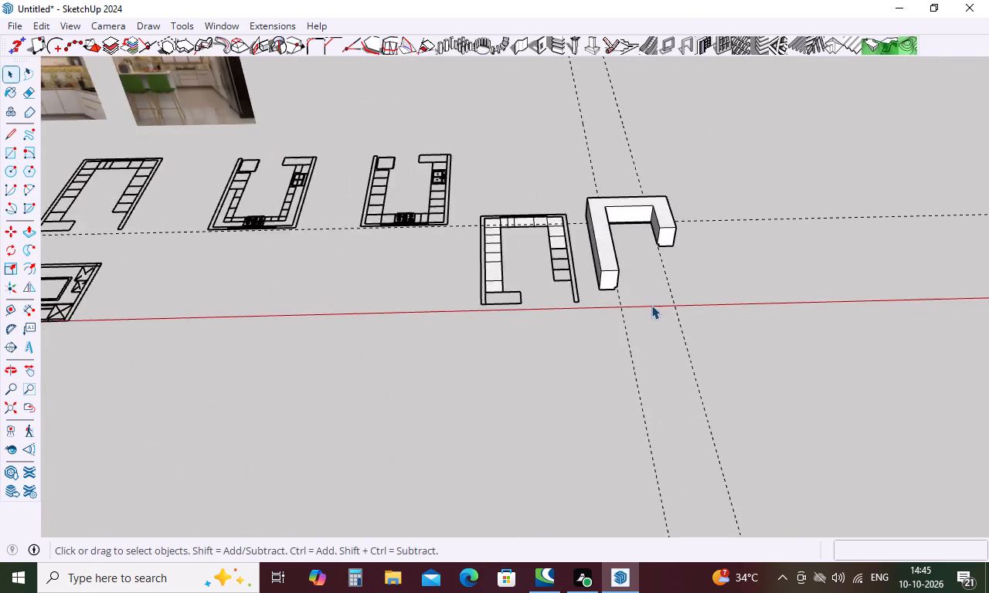
scroll(651, 305, up, 5)
middle_drag(671, 239, 551, 215)
scroll(558, 272, up, 16)
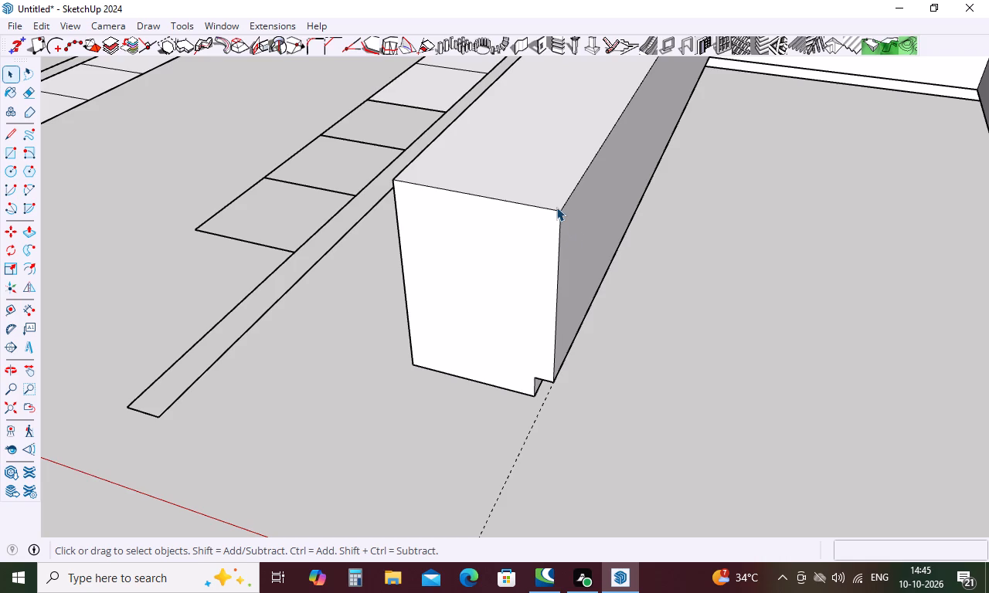
scroll(556, 207, up, 4)
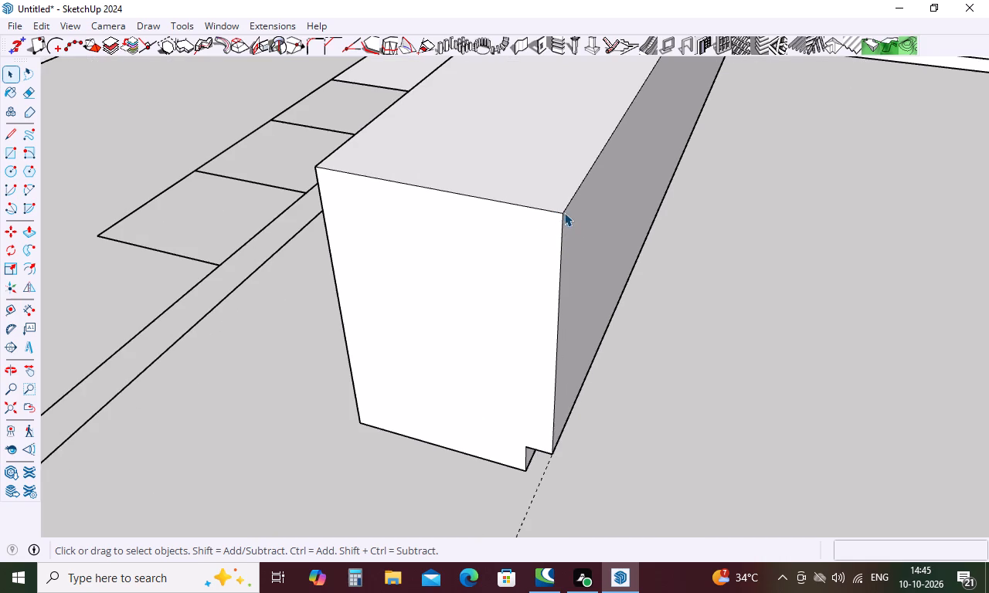
scroll(562, 243, down, 9)
middle_drag(562, 249, 569, 224)
scroll(563, 211, up, 5)
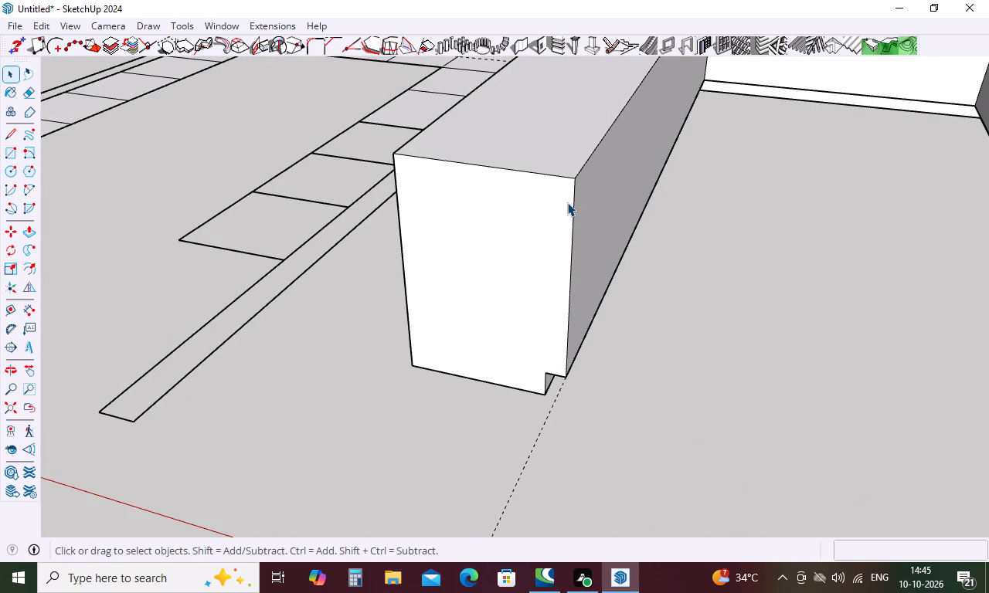
key(c)
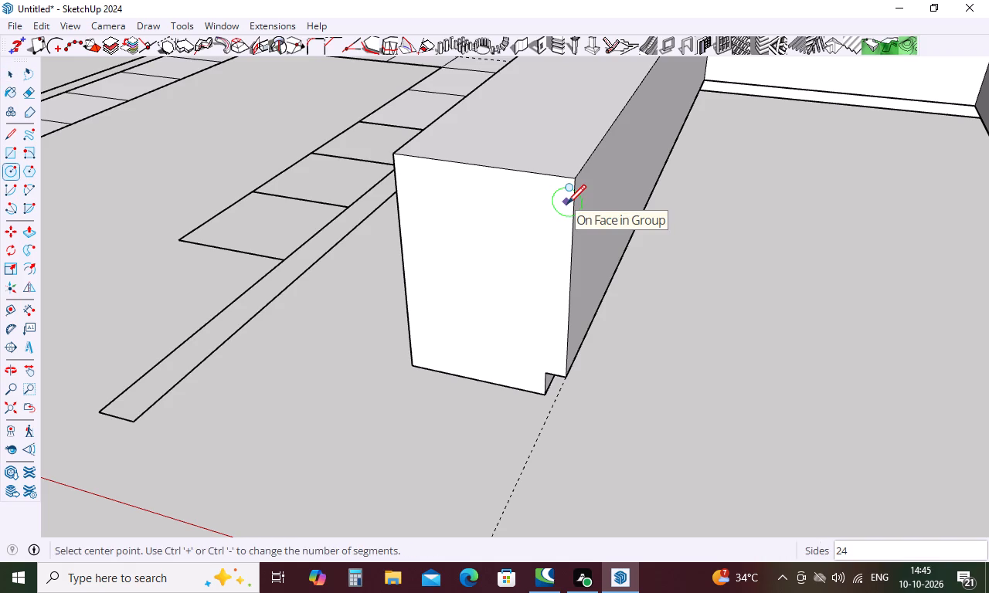
scroll(574, 185, up, 5)
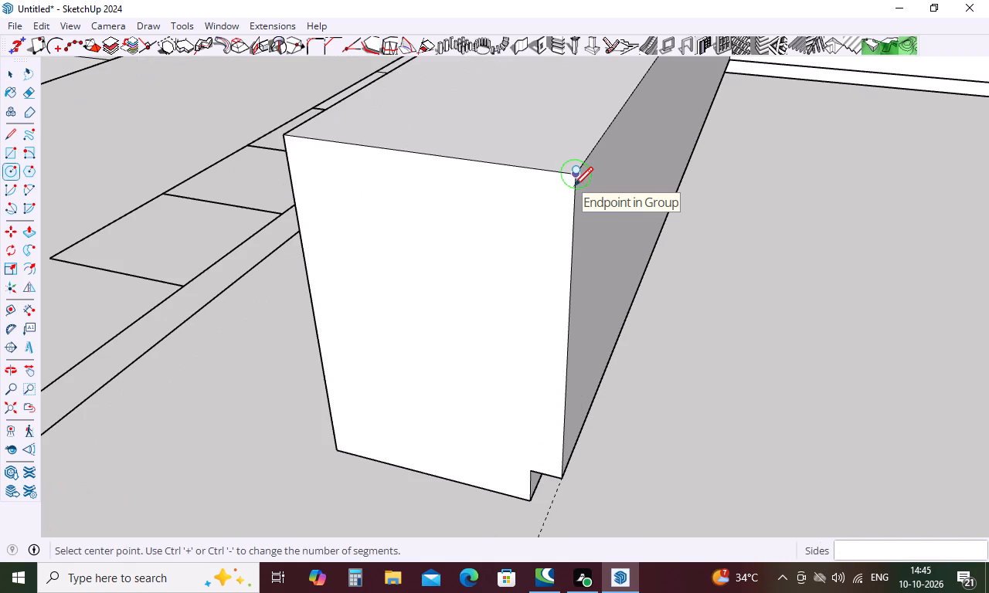
middle_drag(574, 185, 488, 169)
scroll(480, 169, down, 10)
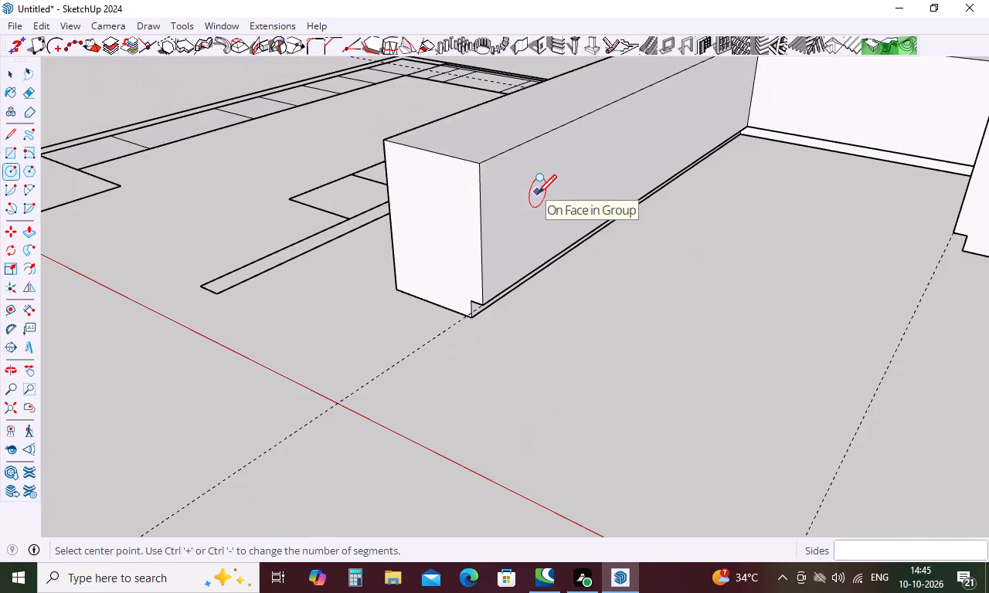
key(t)
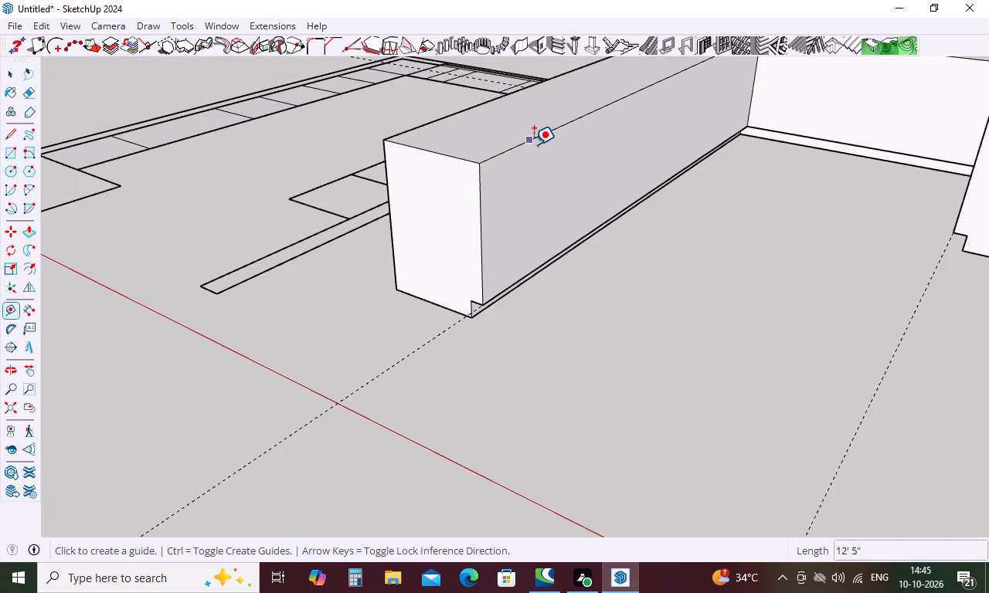
click(538, 139)
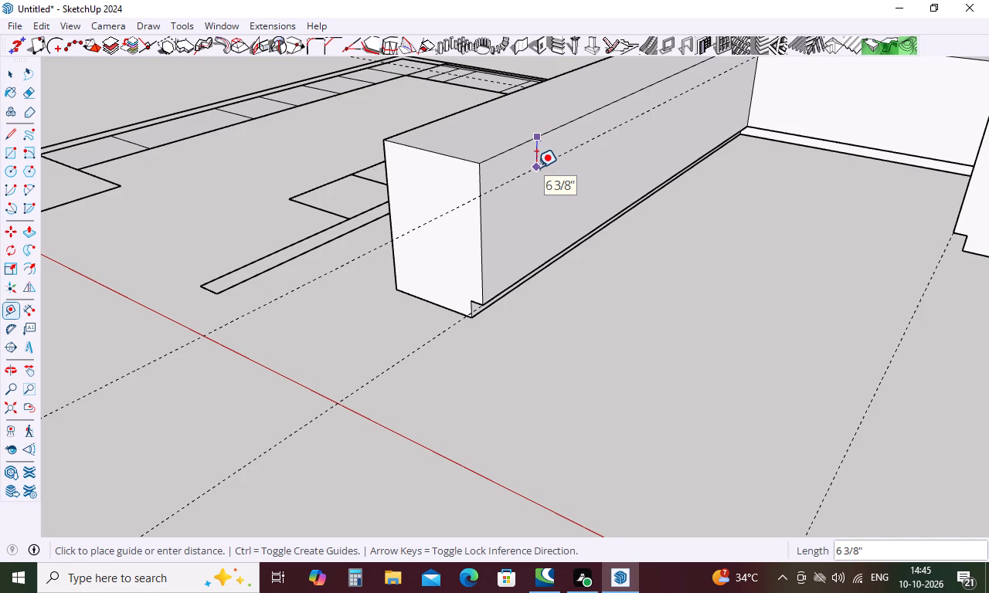
key(1)
key(Return)
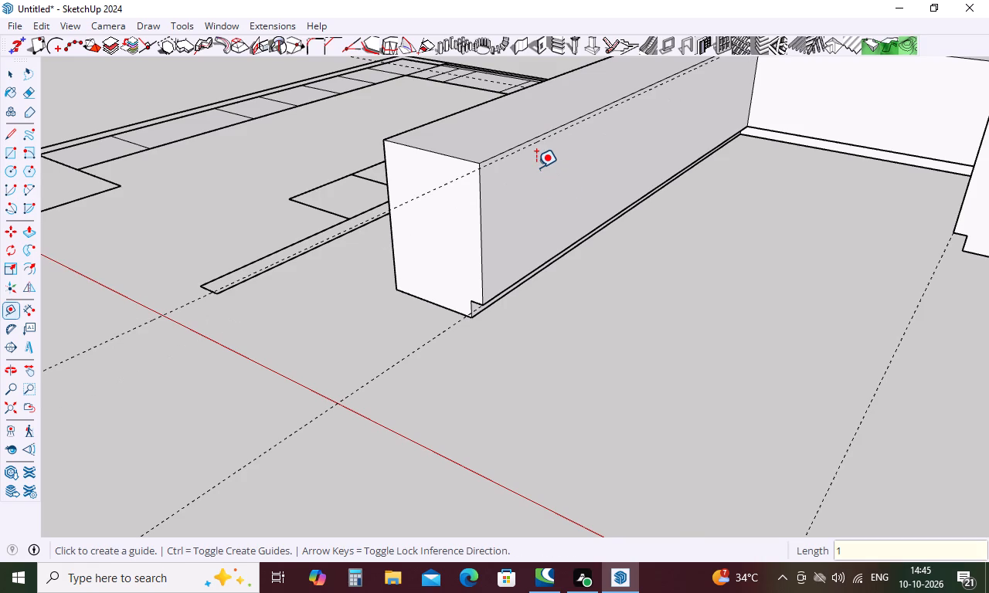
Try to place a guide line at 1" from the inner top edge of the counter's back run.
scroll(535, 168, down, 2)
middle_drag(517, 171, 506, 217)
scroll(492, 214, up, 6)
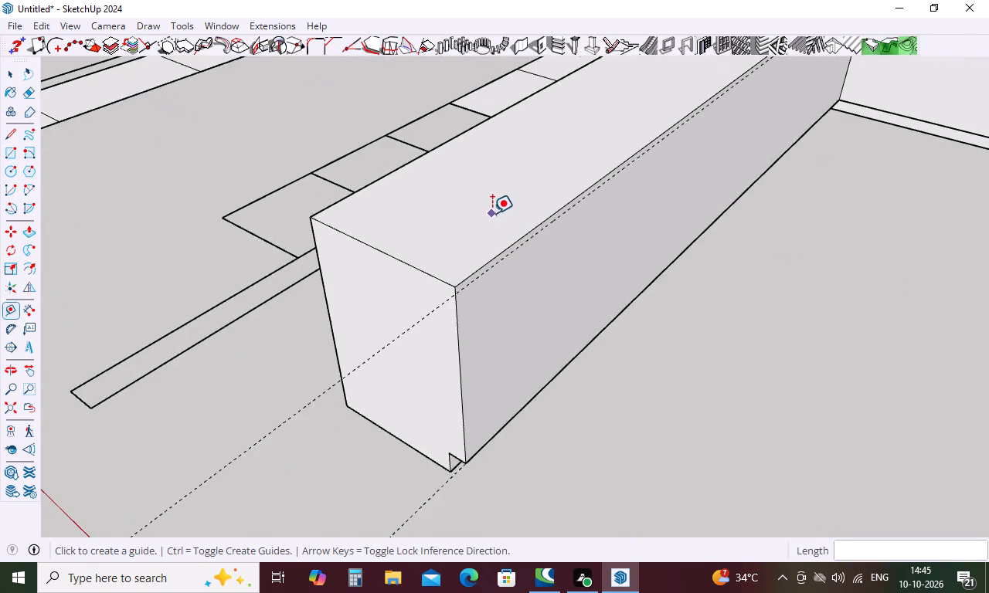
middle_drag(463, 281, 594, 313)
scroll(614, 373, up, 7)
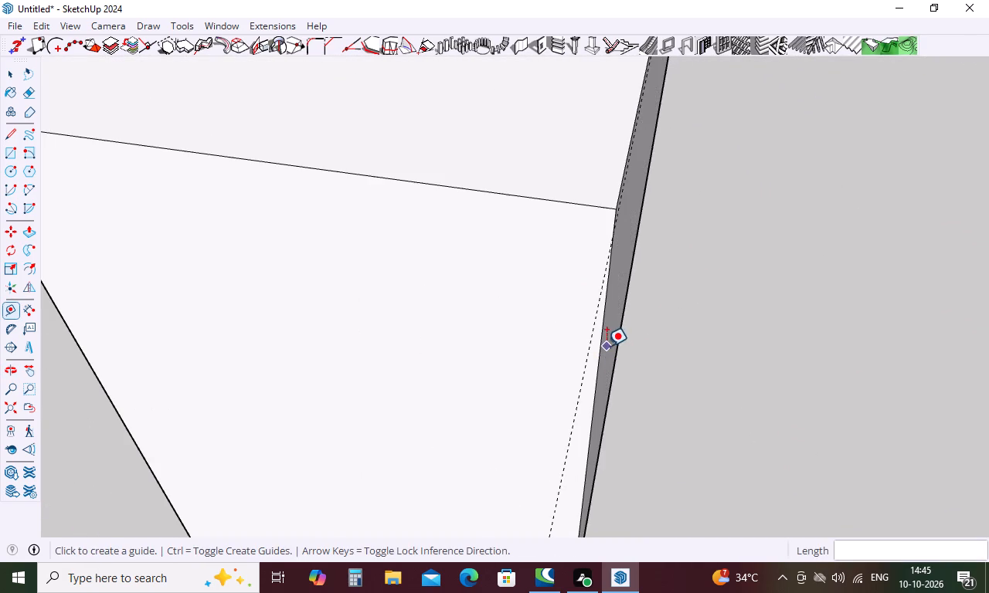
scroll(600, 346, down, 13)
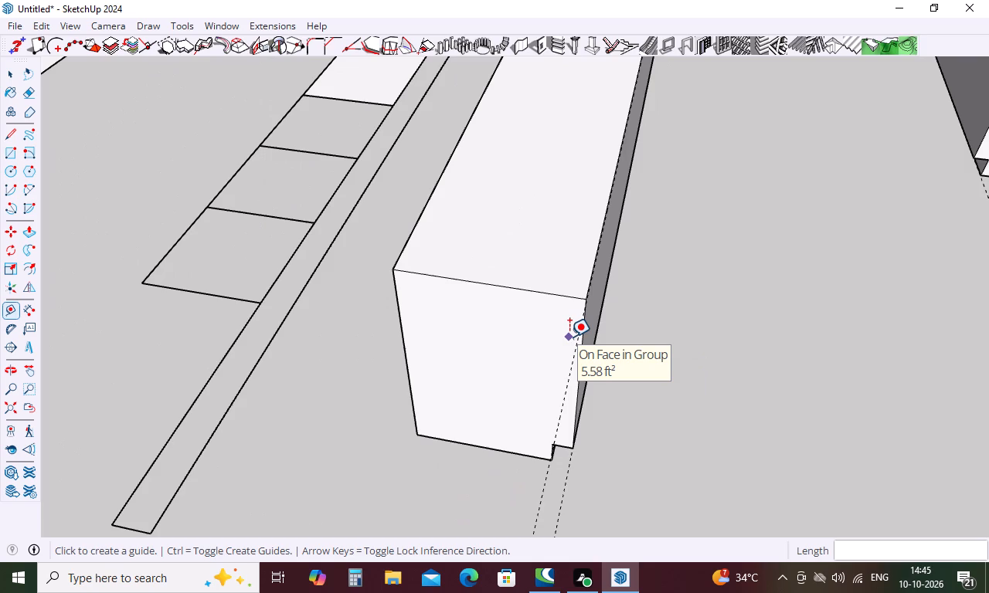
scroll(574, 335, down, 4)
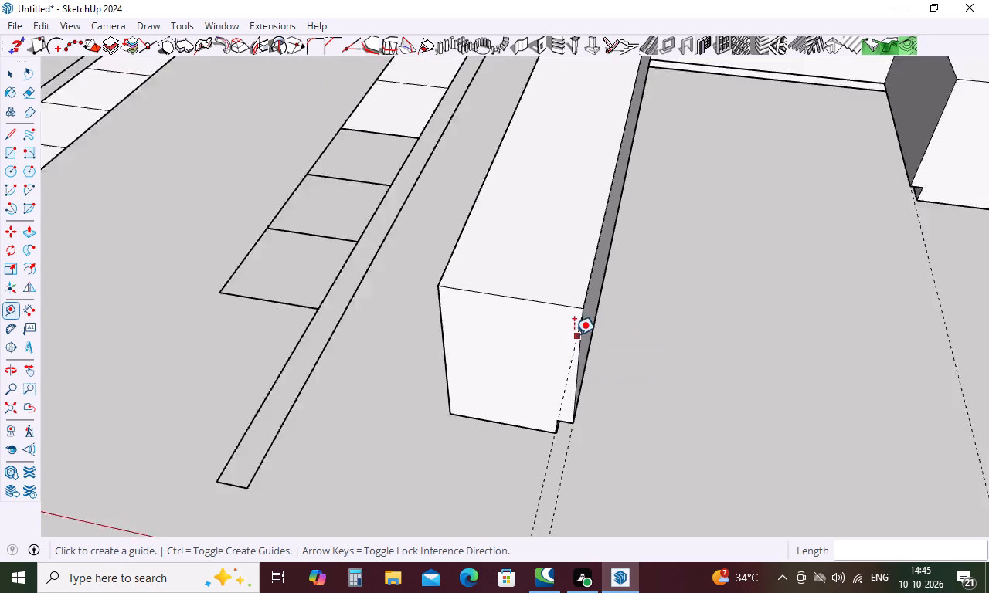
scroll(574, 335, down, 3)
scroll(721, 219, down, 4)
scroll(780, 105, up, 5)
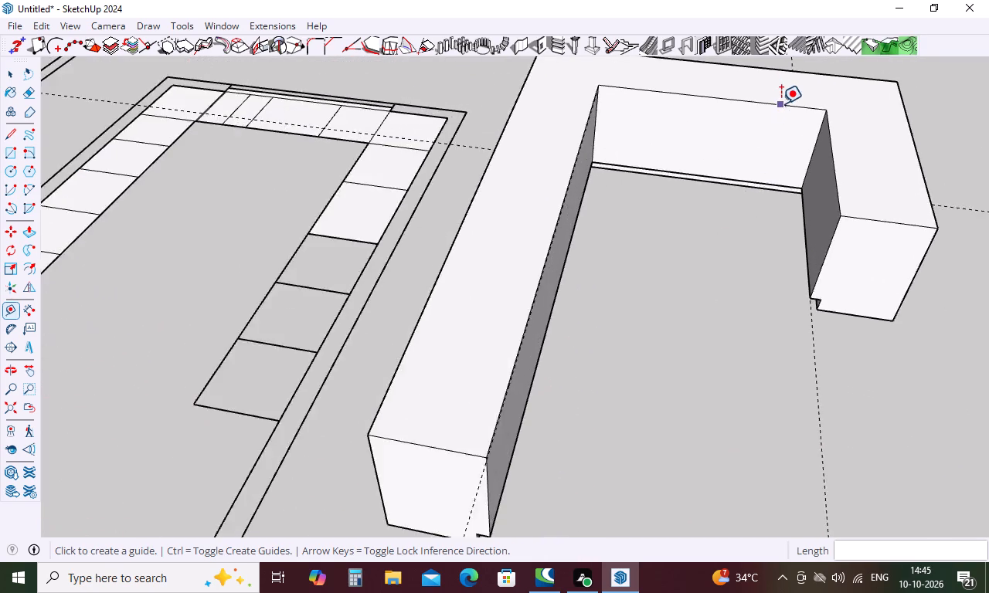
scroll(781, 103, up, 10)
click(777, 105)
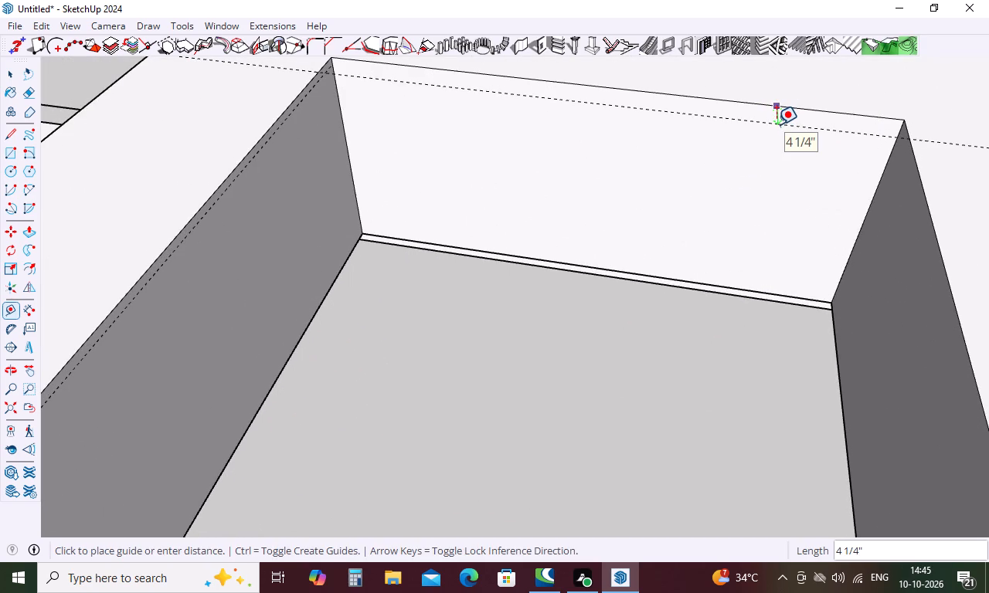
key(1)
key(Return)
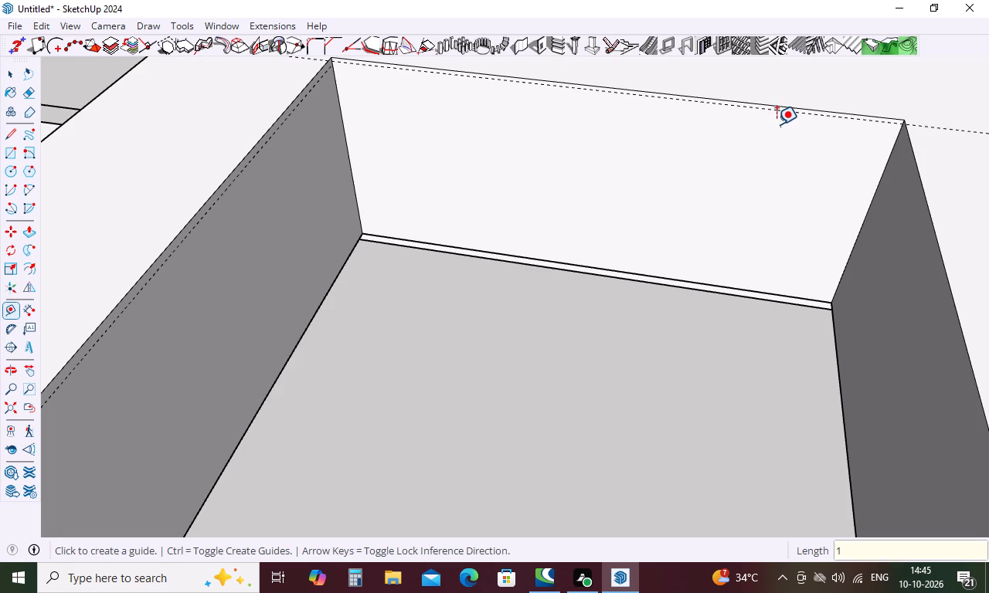
Place a guide line 1" vertically below the inner top edge of the counter's back run.
middle_drag(754, 164, 579, 228)
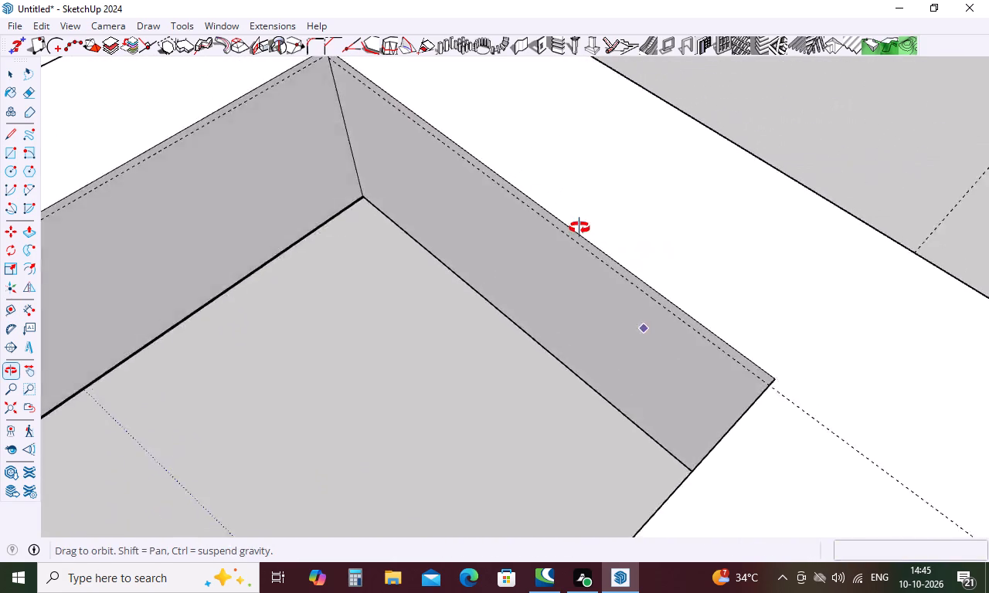
middle_drag(579, 228, 724, 181)
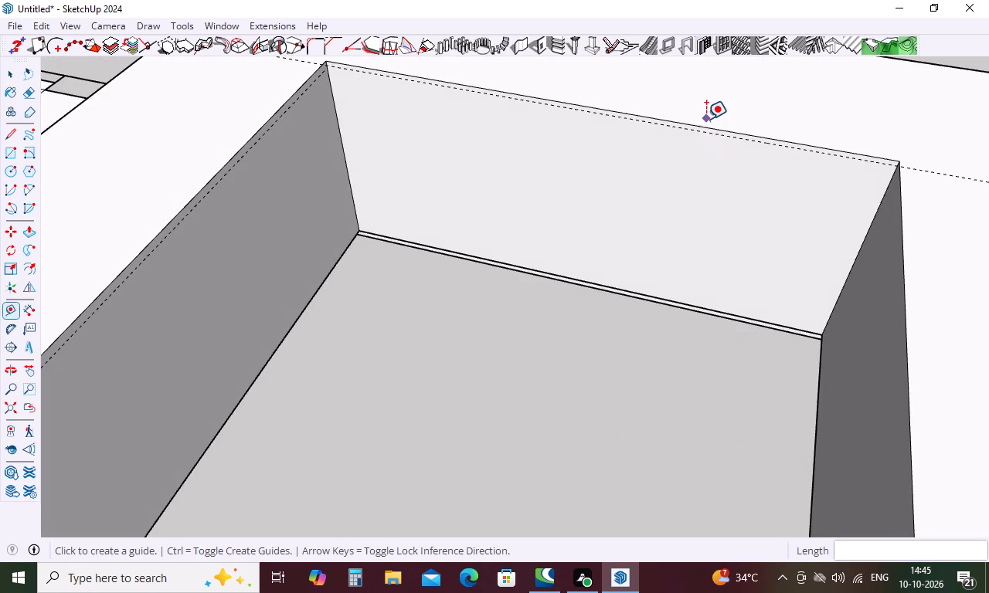
click(704, 125)
middle_drag(700, 147, 719, 70)
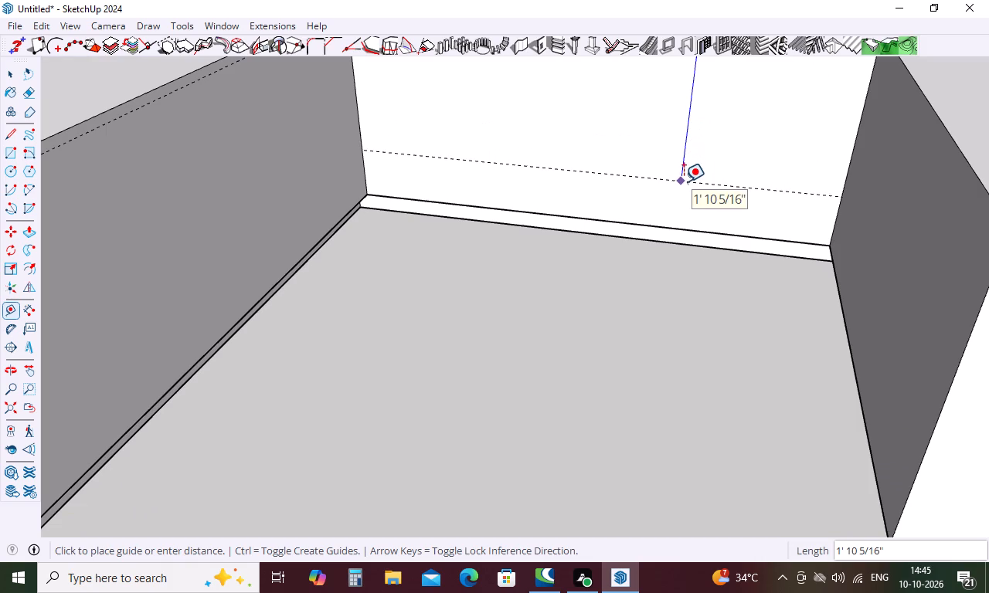
key(1)
key(Return)
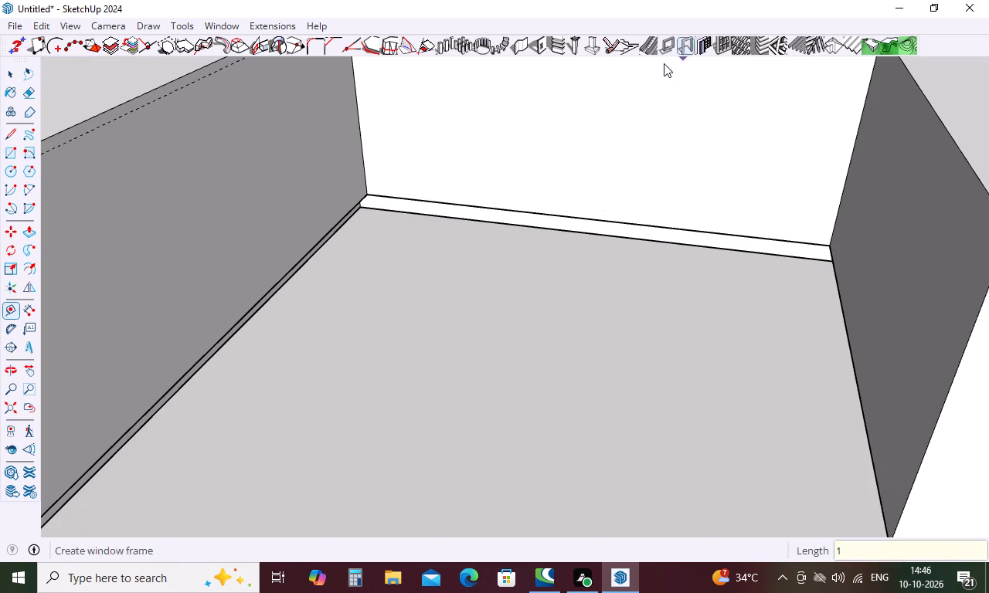
Place a guide line 1" below the top edge on the inner face of the counter's short leg.
scroll(615, 174, down, 7)
scroll(716, 196, up, 12)
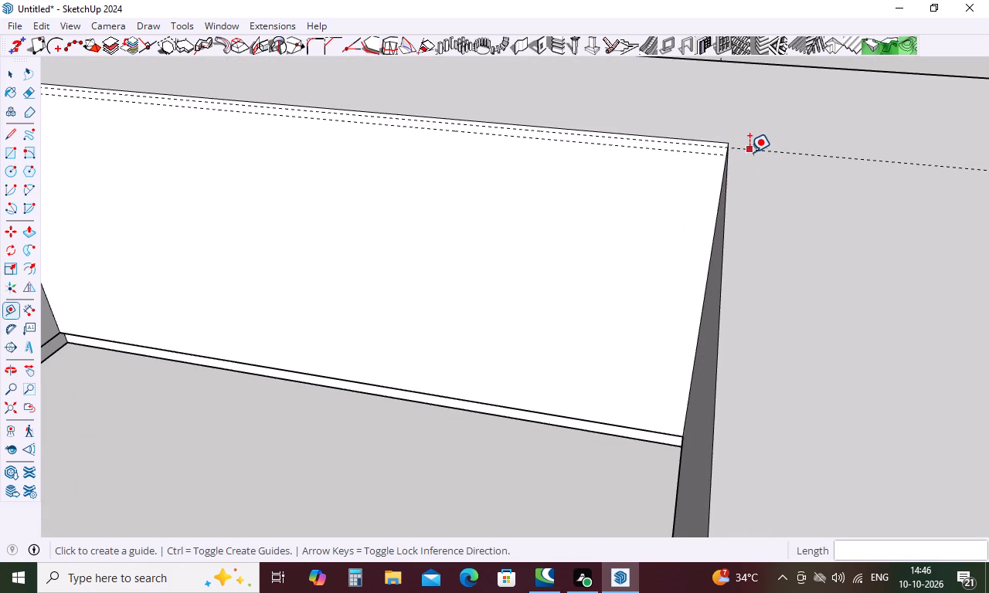
scroll(748, 154, down, 10)
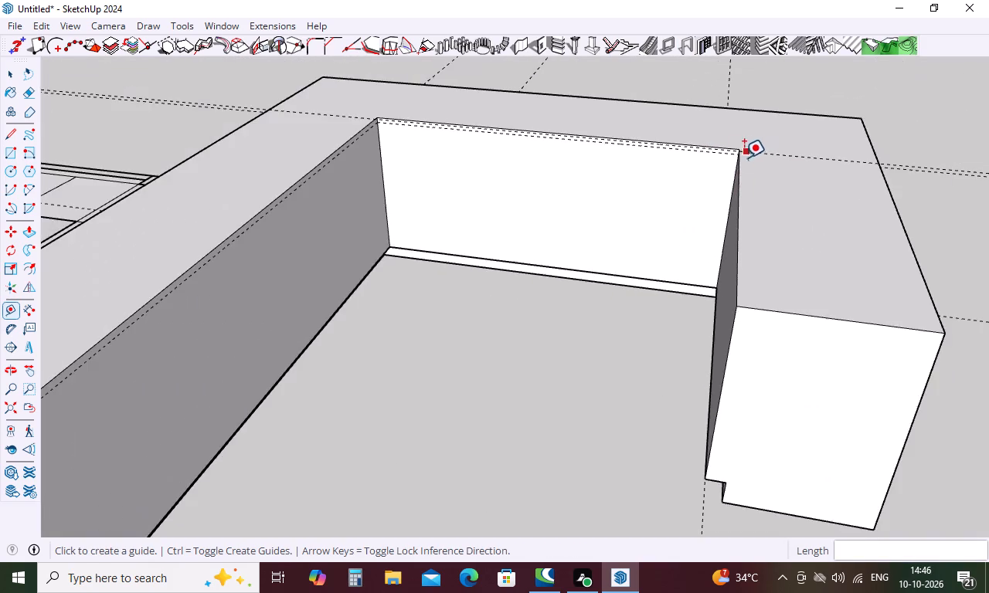
middle_drag(735, 180, 975, 293)
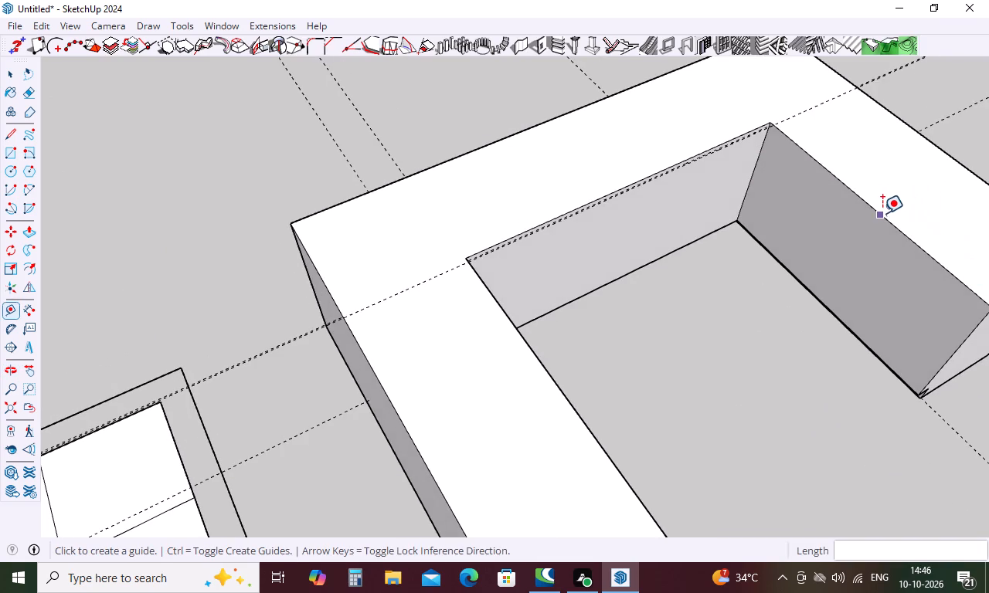
click(882, 213)
middle_drag(858, 218, 892, 107)
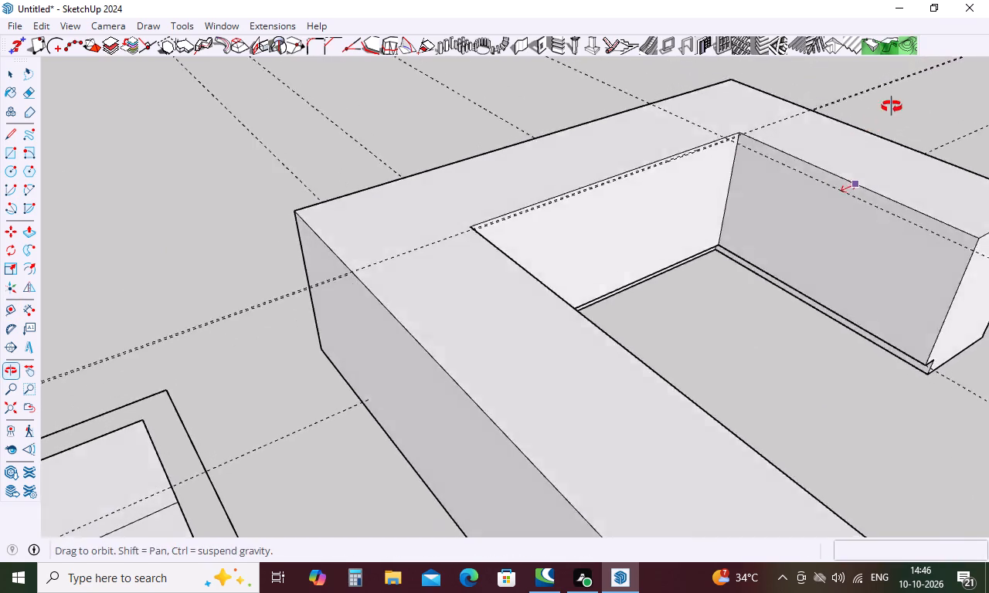
middle_drag(892, 107, 896, 96)
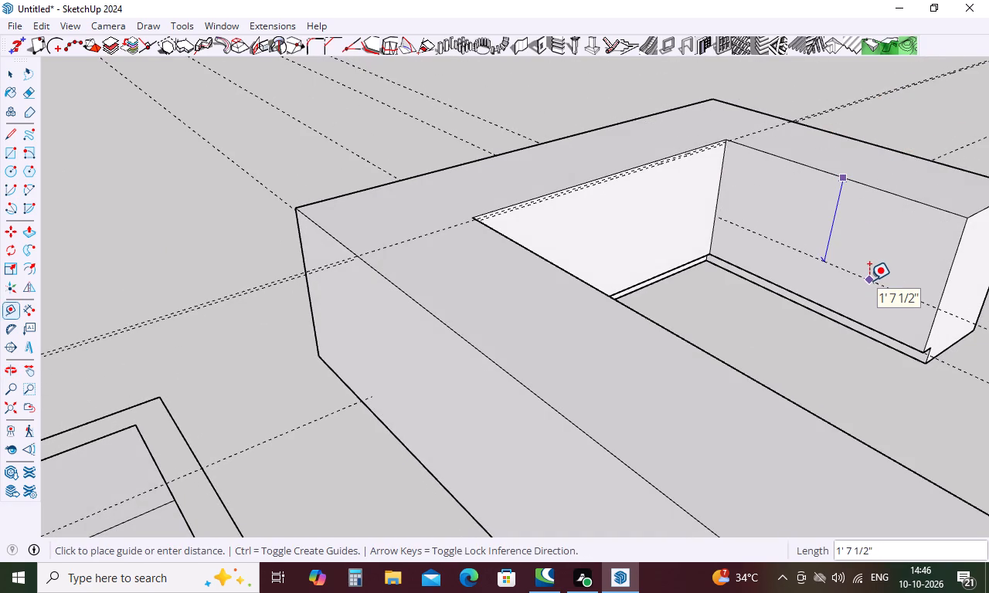
key(1)
key(Return)
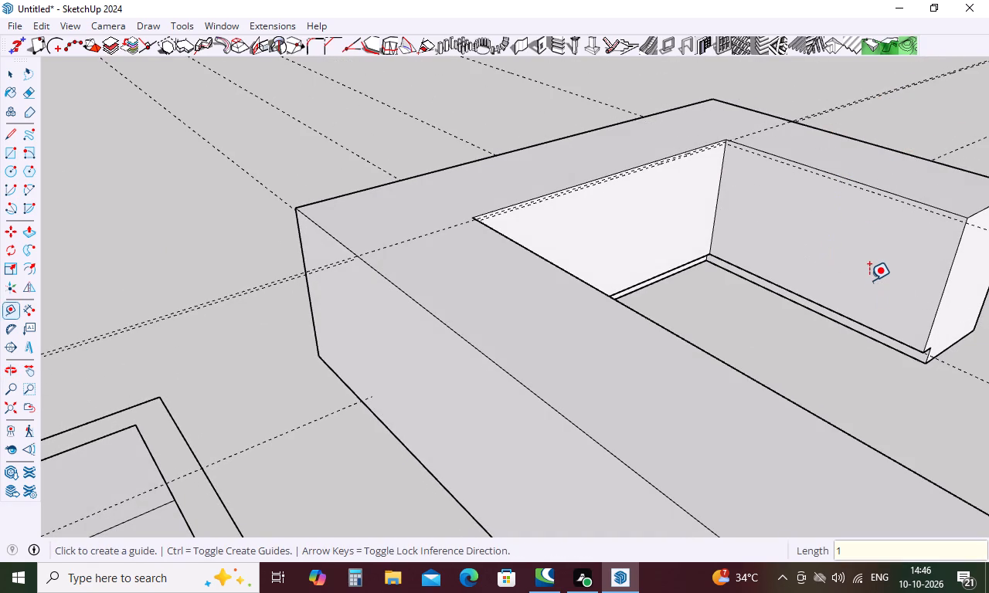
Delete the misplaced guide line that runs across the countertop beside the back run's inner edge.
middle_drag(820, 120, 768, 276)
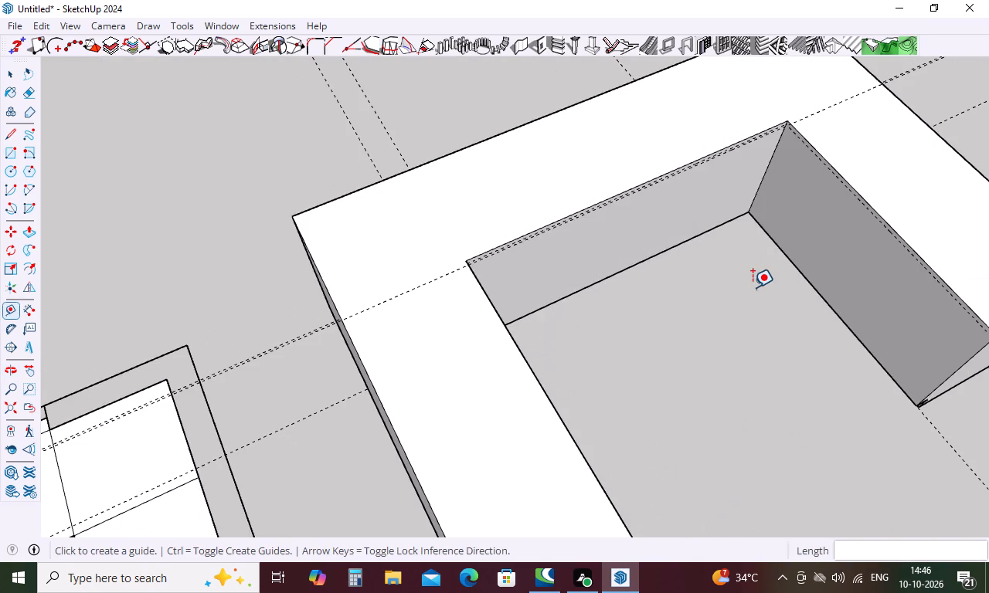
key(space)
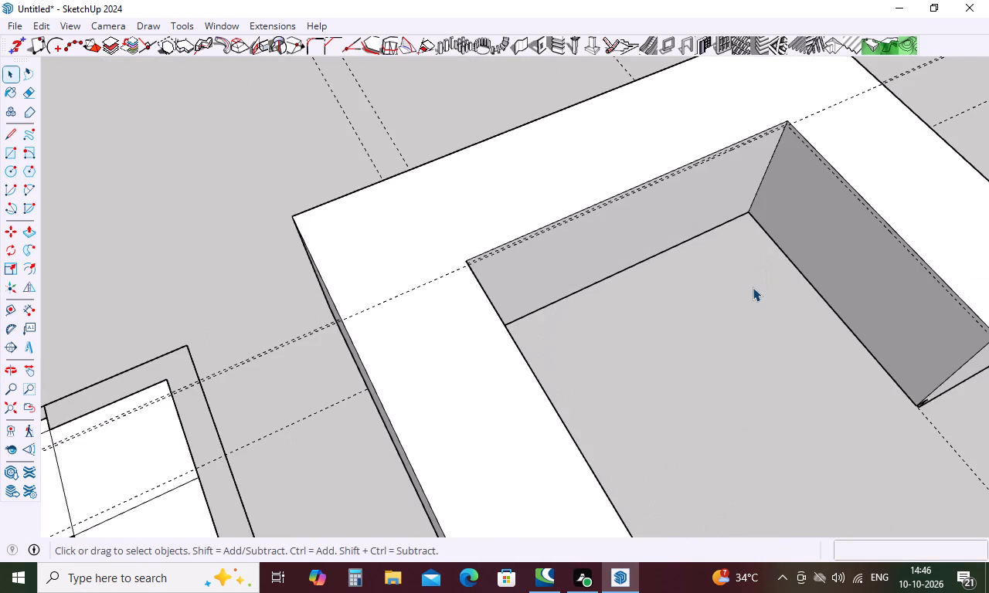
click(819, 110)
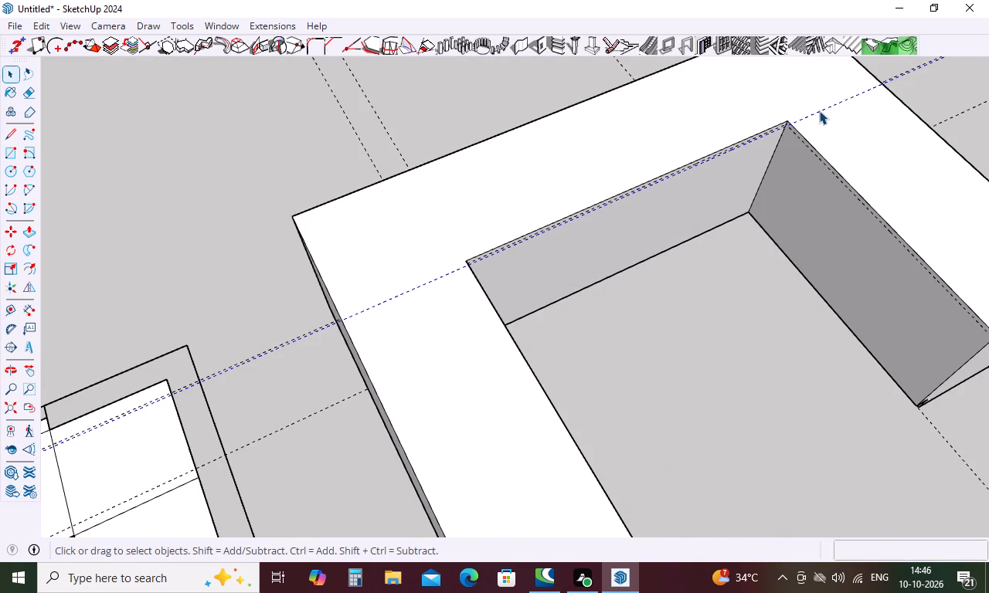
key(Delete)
Draw a 12' 5" line along the guide below the top edge on the inner face of the counter's long leg.
scroll(773, 114, down, 3)
middle_drag(640, 347, 586, 272)
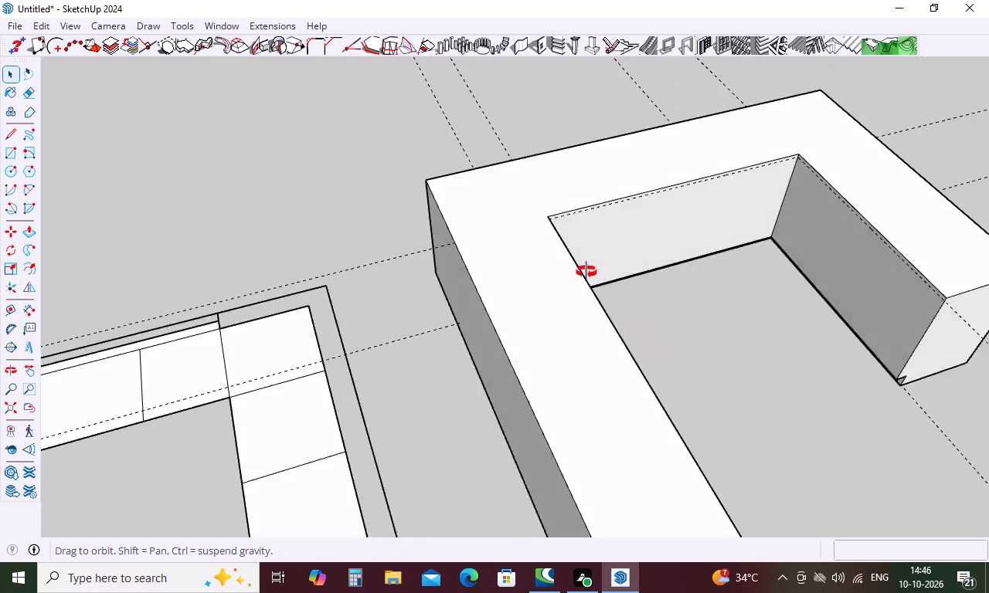
middle_drag(586, 272, 348, 122)
key(l)
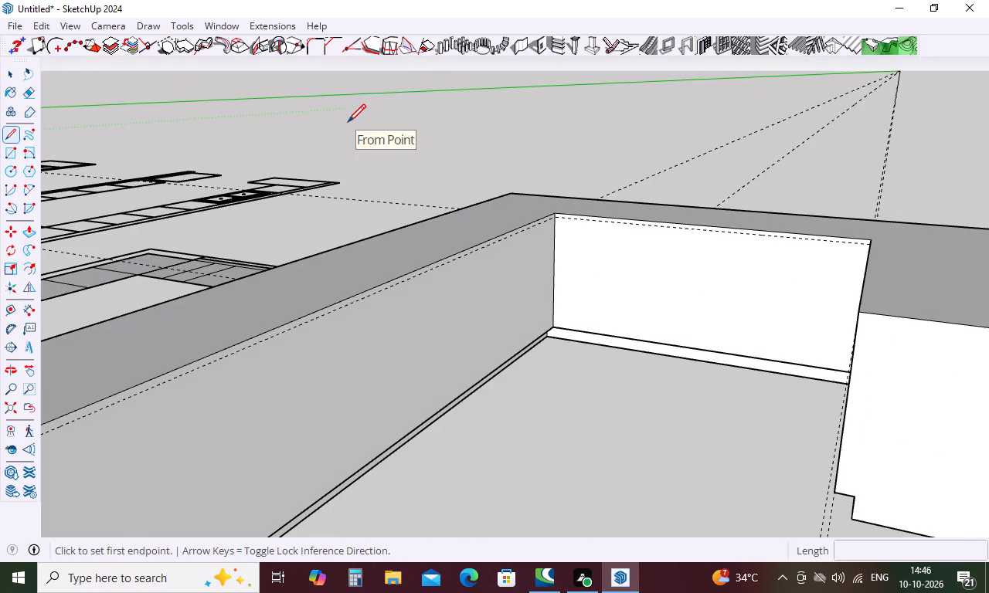
scroll(481, 277, down, 6)
middle_drag(369, 354, 335, 313)
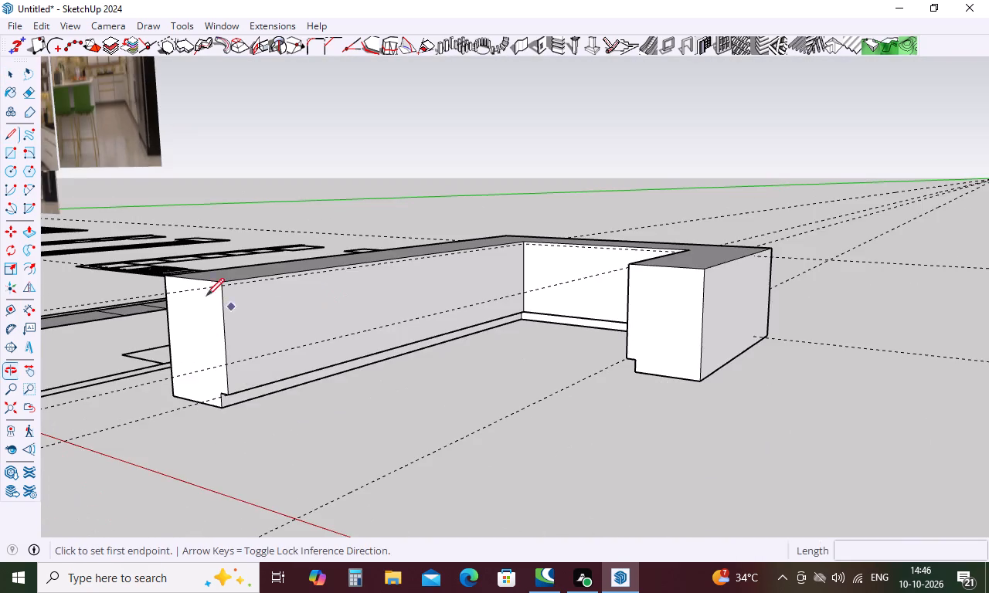
scroll(196, 286, up, 15)
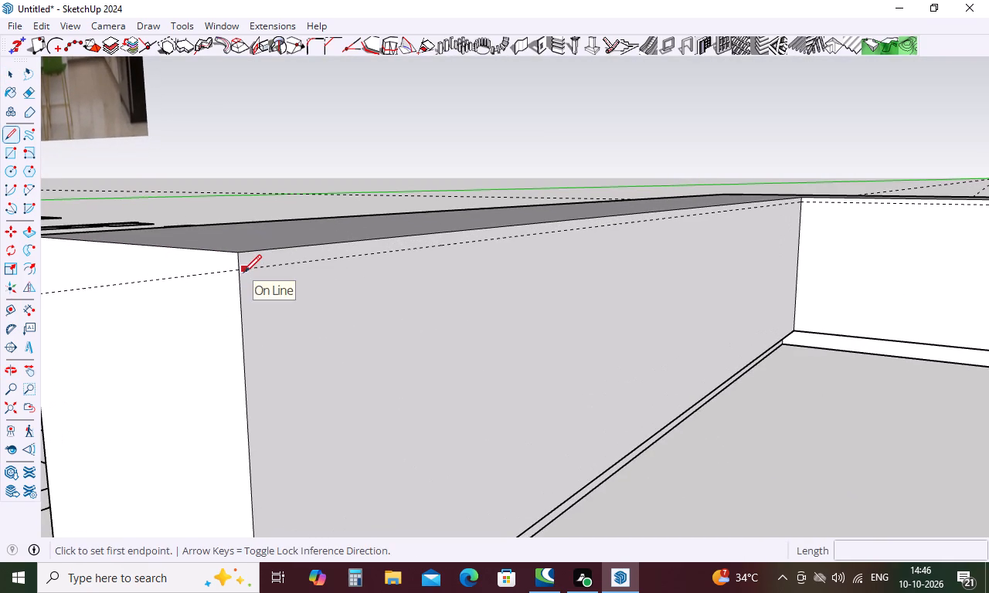
click(239, 267)
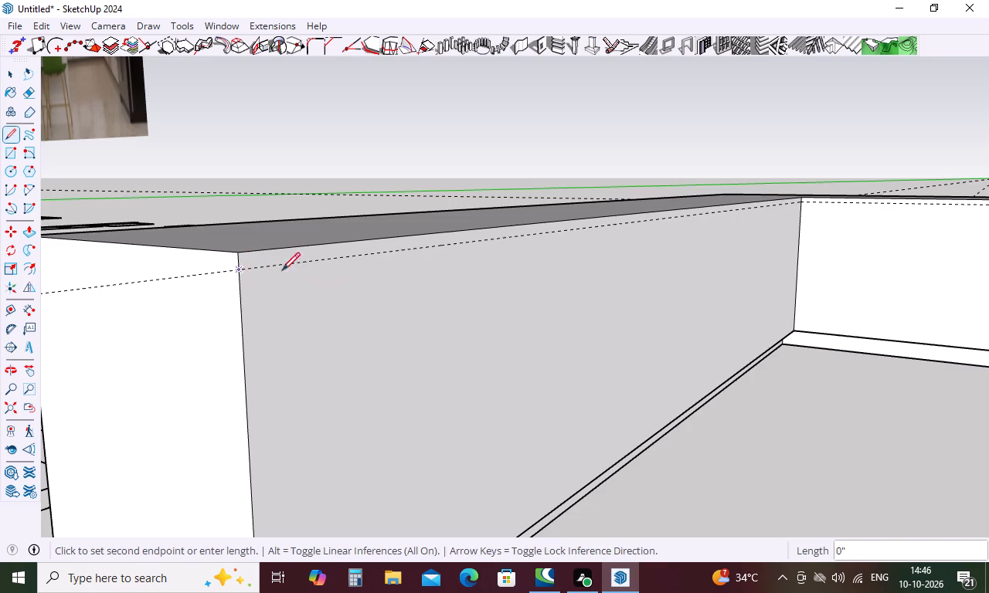
middle_drag(457, 288, 406, 368)
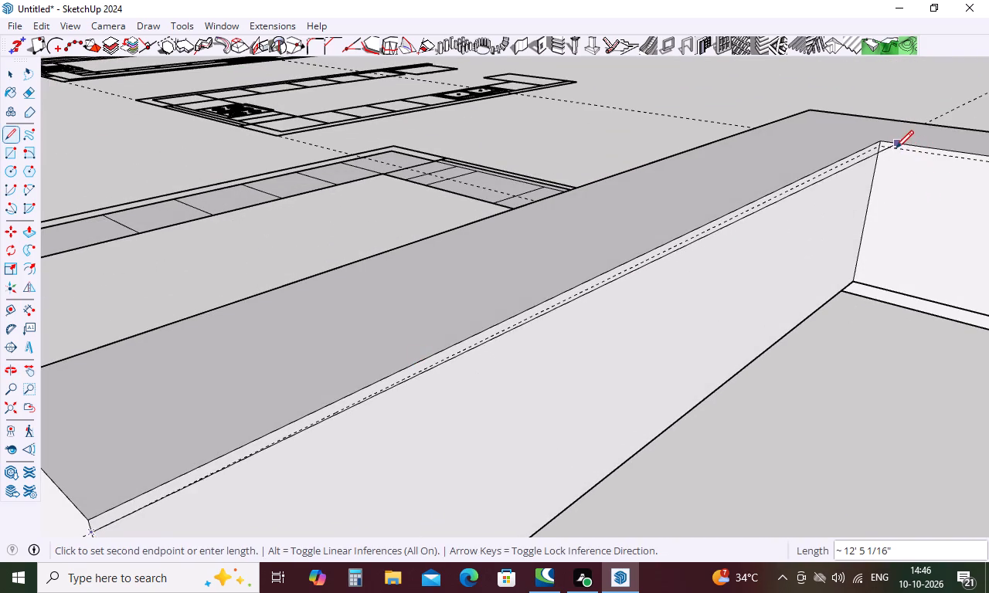
scroll(895, 147, up, 20)
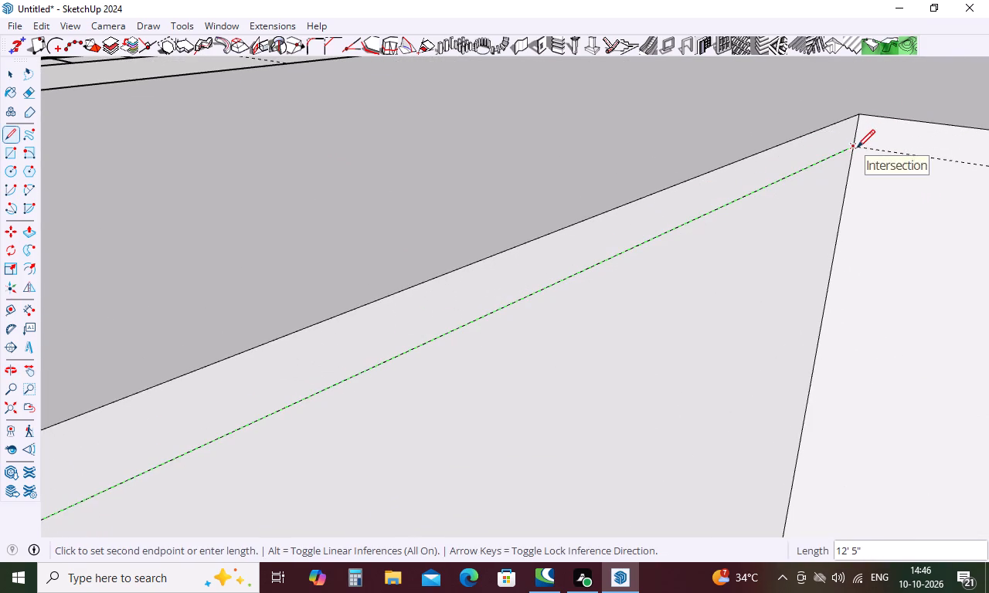
click(857, 148)
Continue the line 6' along the guide on the back run's inner face to the short leg's corner.
scroll(718, 151, down, 12)
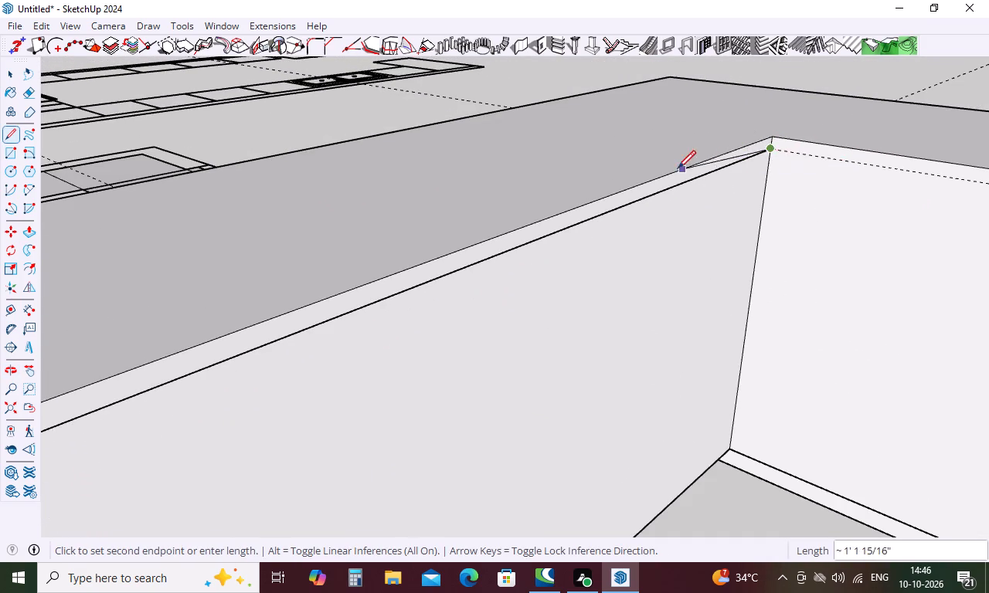
scroll(678, 168, down, 18)
middle_drag(534, 167, 768, 266)
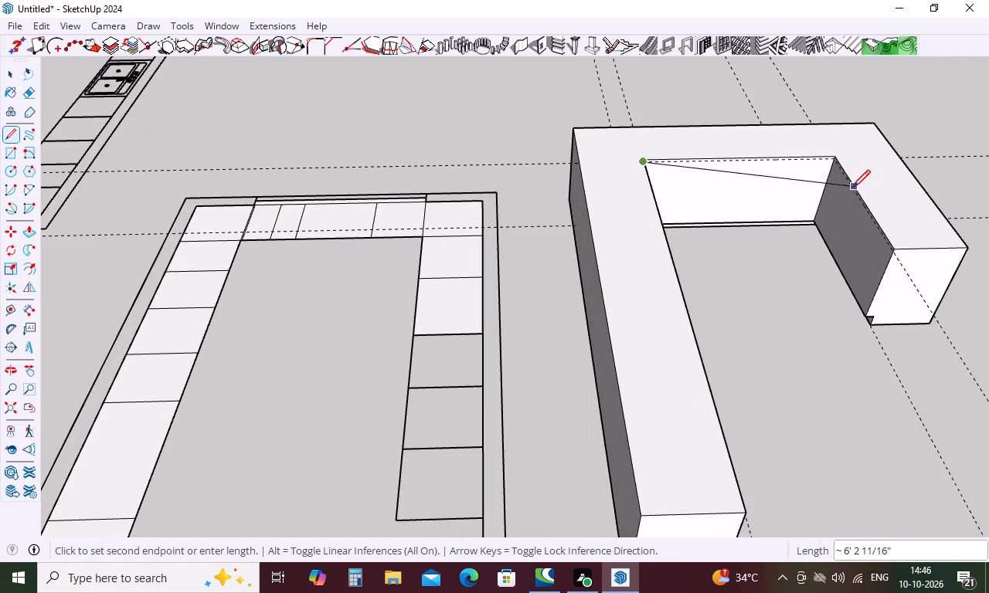
scroll(842, 153, up, 11)
scroll(814, 175, up, 10)
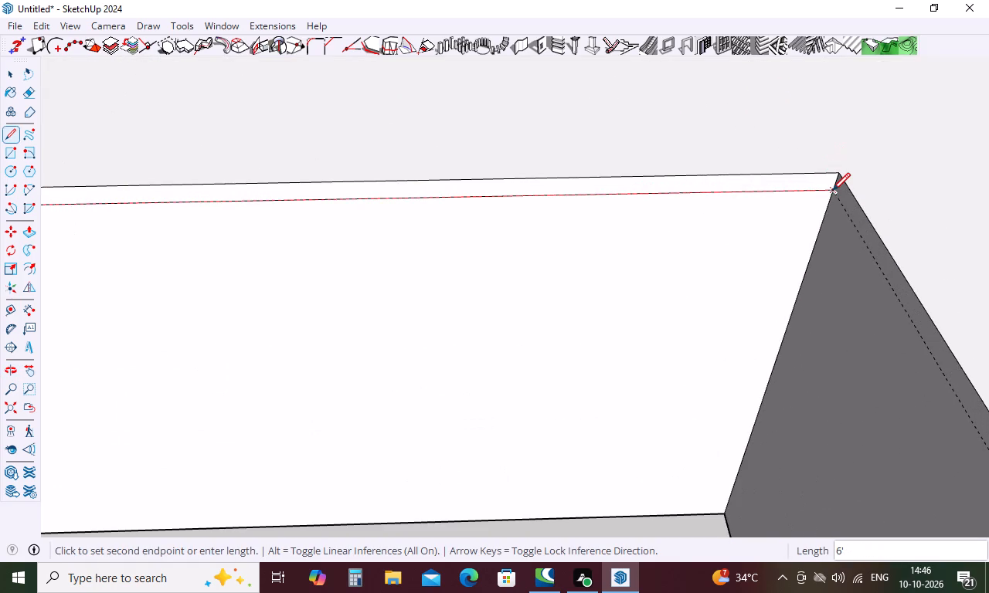
click(832, 191)
Continue the line 4' 7 1/2" along the guide on the short leg's inner face to its open end.
scroll(805, 143, down, 18)
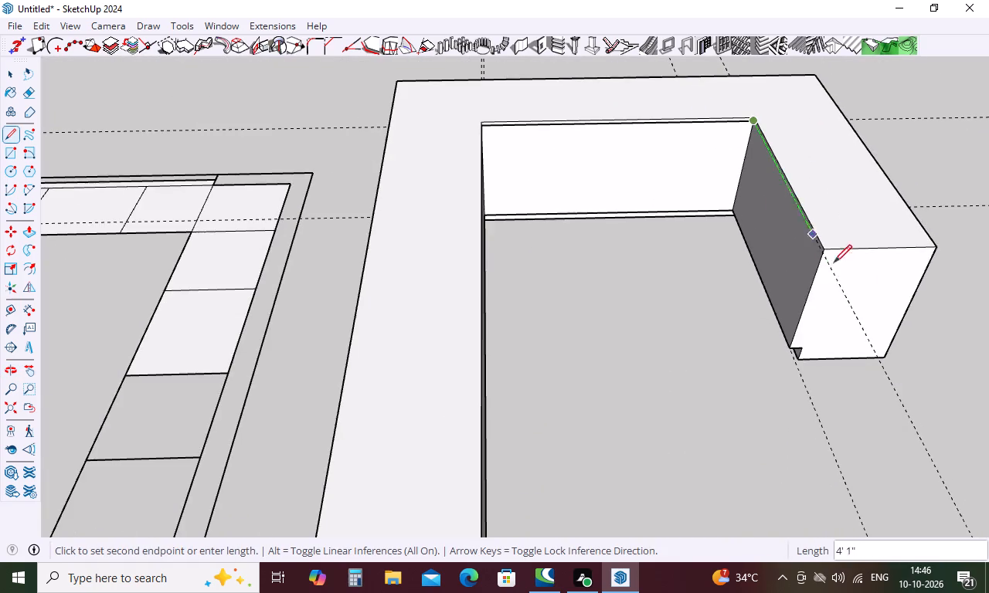
scroll(845, 273, up, 17)
scroll(787, 223, up, 5)
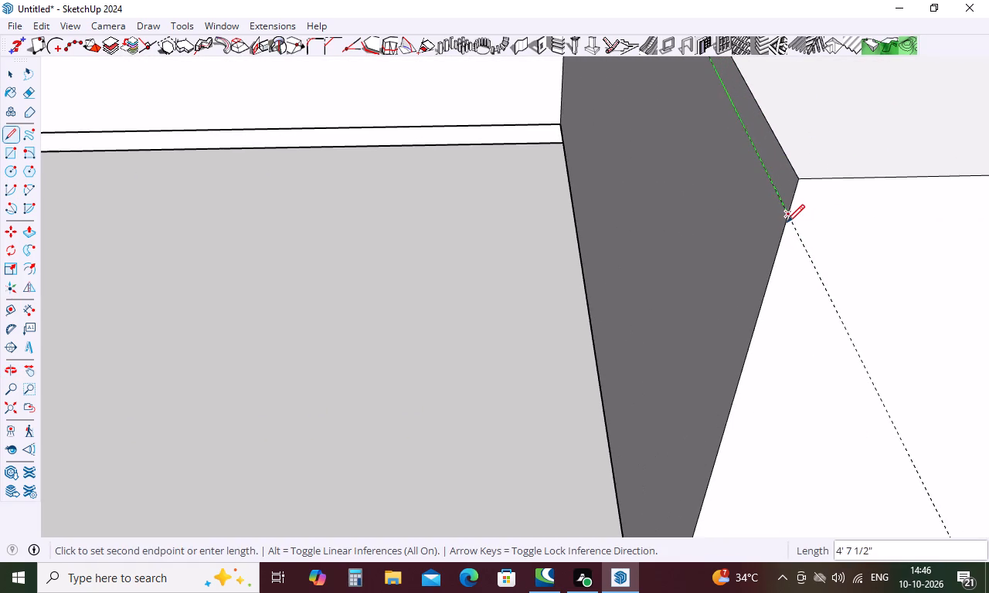
click(787, 222)
scroll(642, 241, down, 11)
key(space)
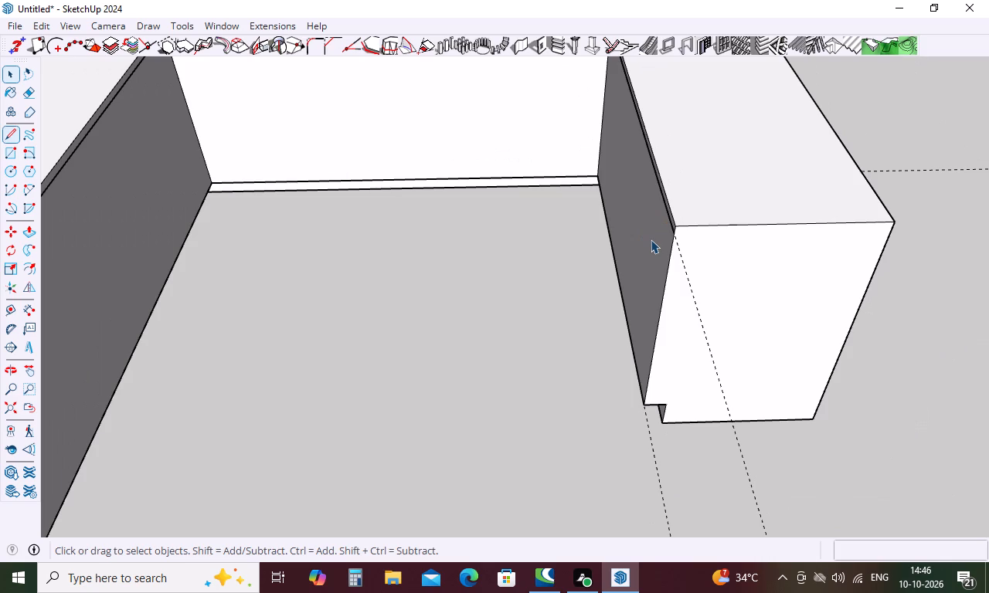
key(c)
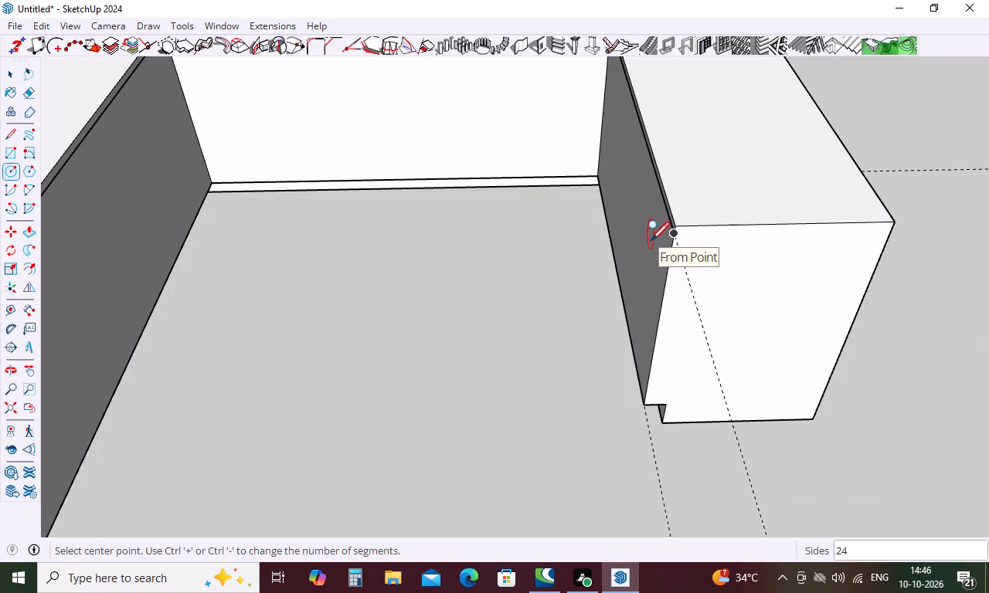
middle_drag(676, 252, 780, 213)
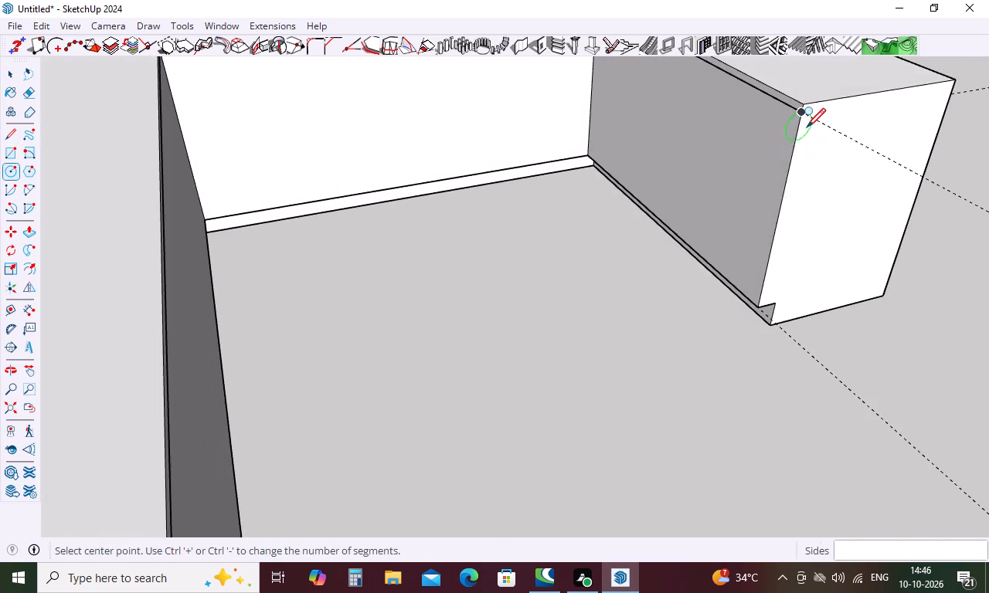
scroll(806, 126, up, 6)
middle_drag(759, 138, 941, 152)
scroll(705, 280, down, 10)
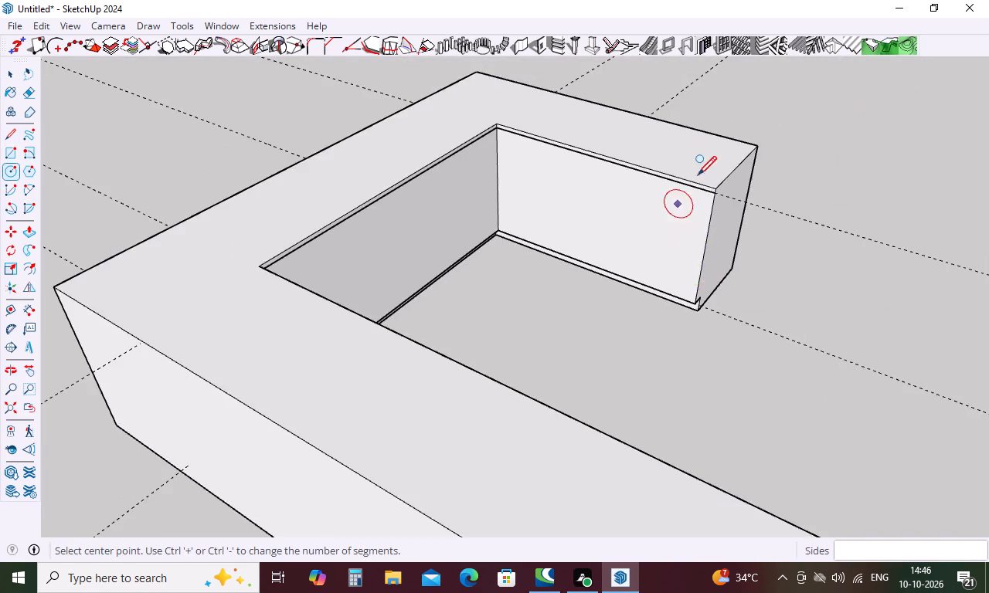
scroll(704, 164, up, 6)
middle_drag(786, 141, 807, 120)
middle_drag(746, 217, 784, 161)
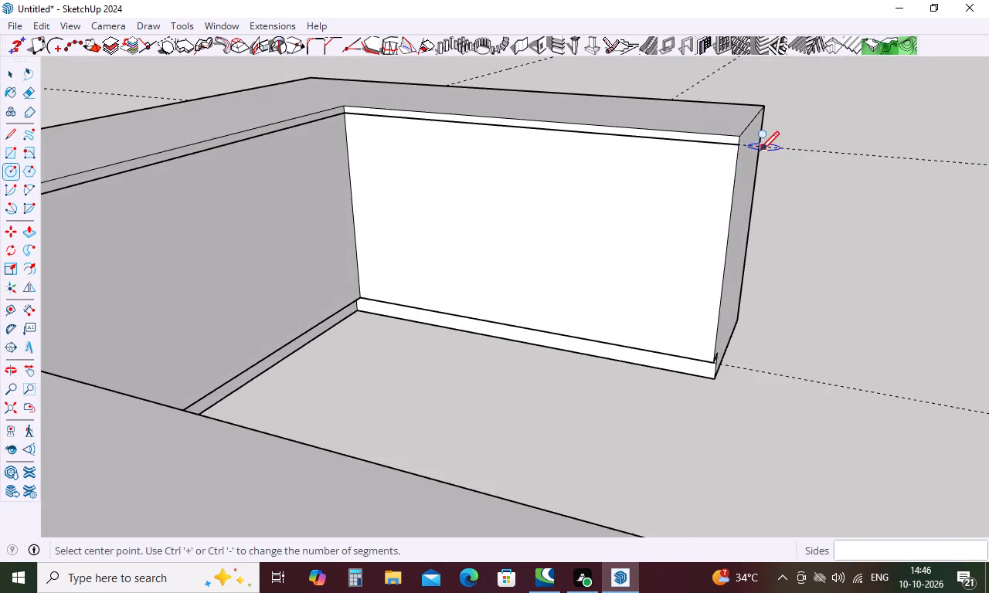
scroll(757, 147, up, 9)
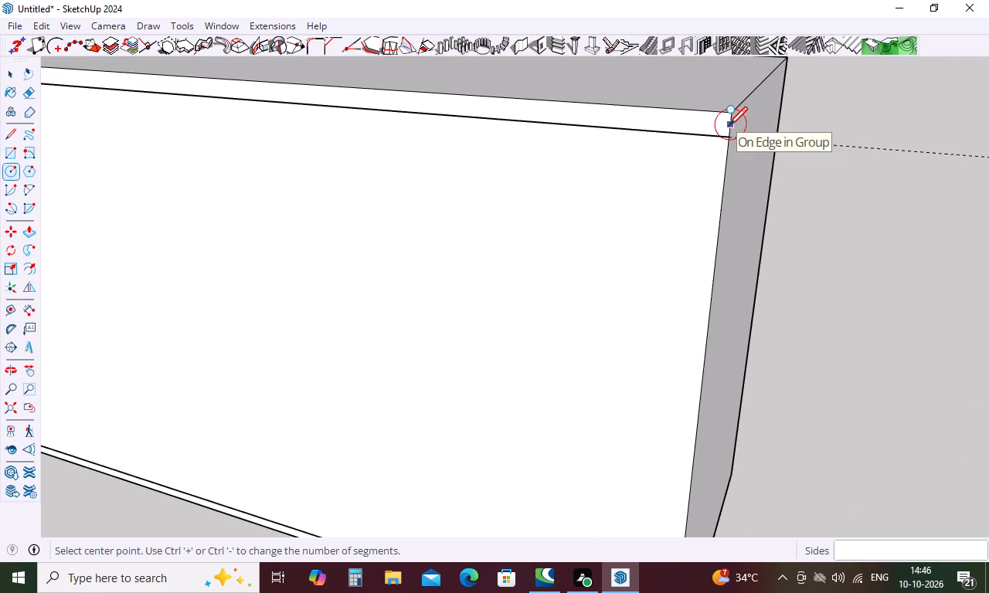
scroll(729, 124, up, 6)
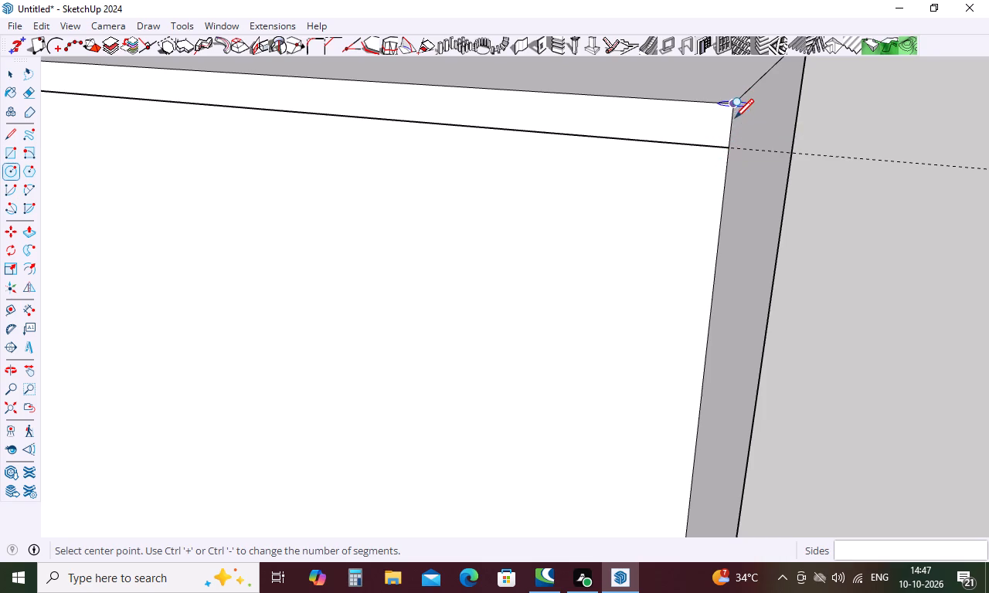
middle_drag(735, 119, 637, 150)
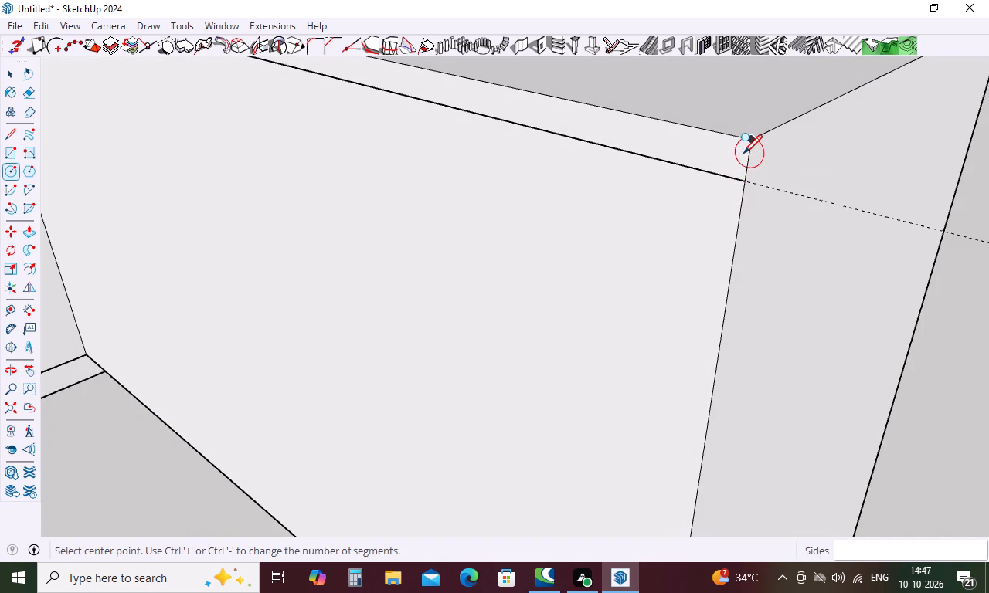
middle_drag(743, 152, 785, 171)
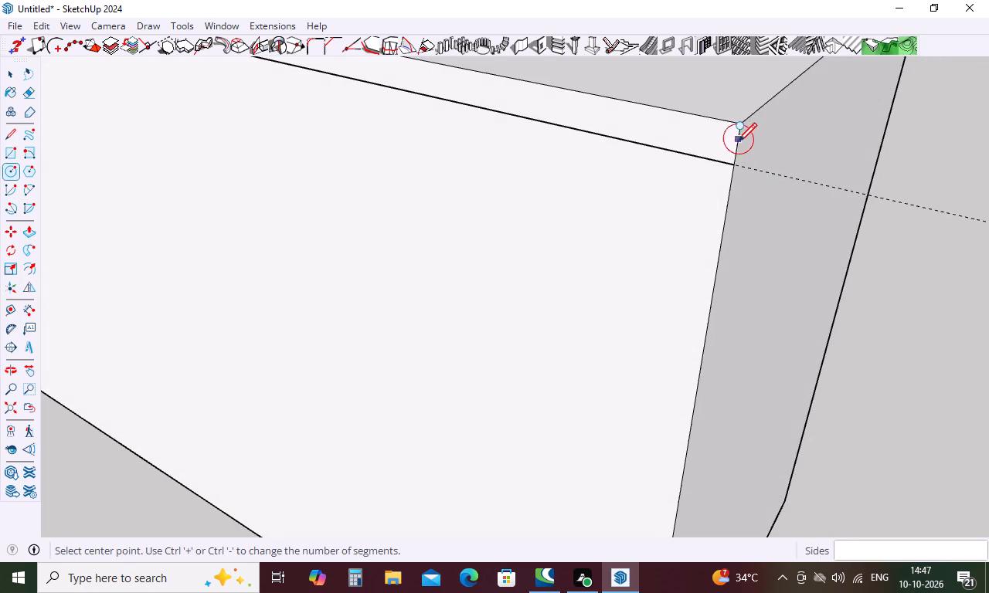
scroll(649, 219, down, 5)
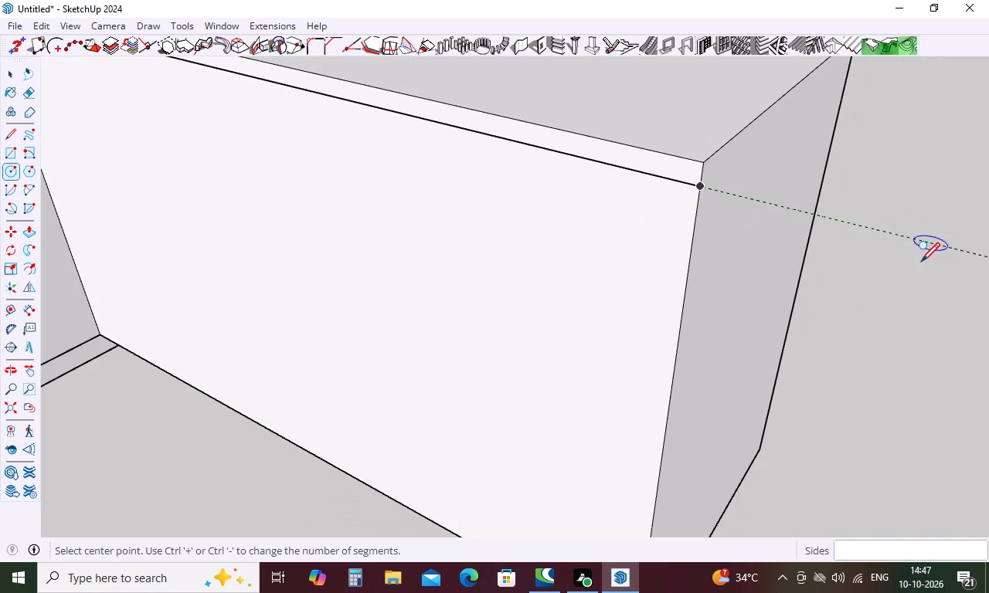
Place a guide line 0.5" below the top edge on the inner face of the counter's short leg.
key(t)
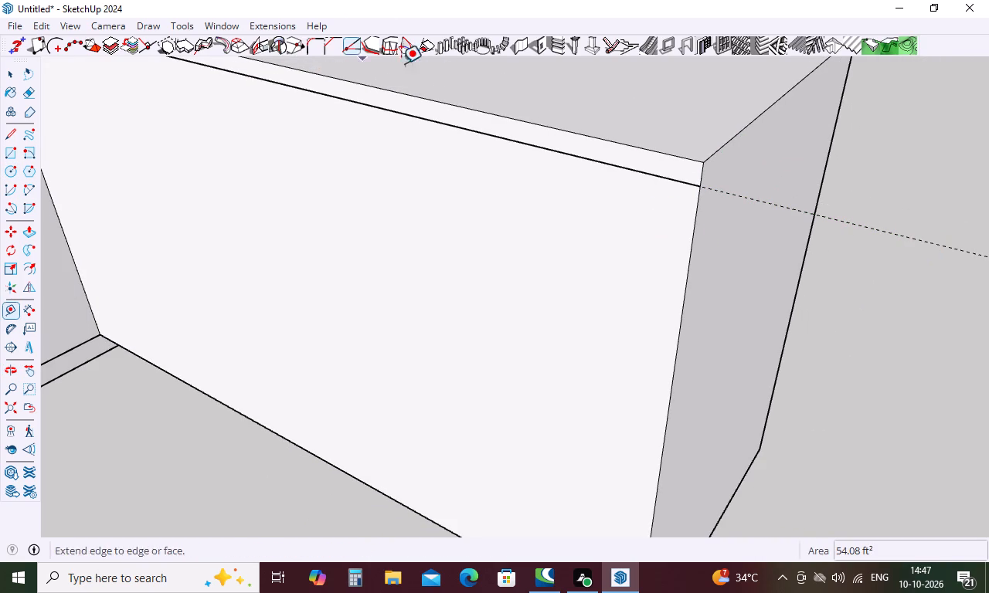
click(544, 125)
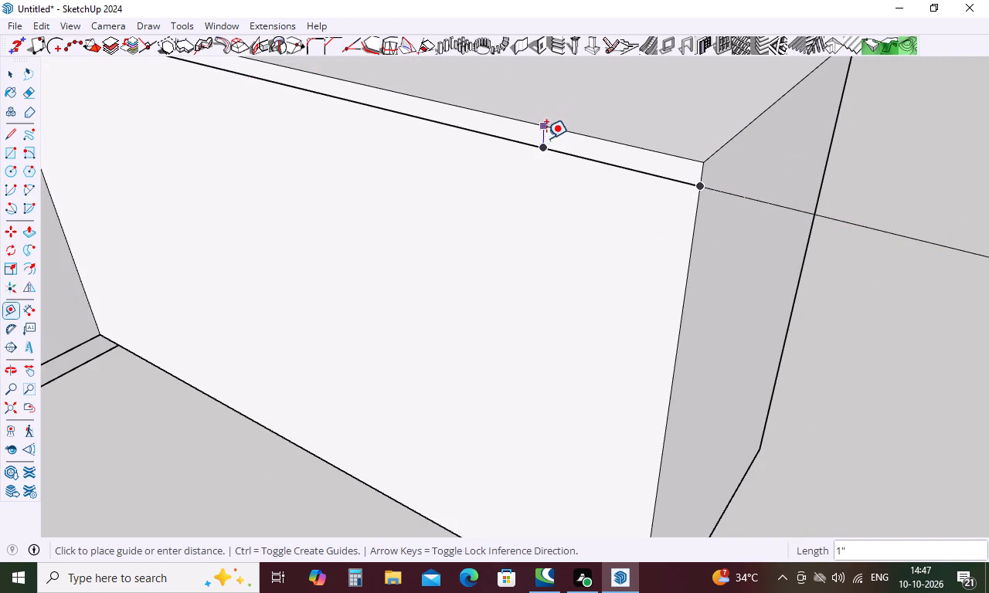
middle_drag(549, 136, 544, 174)
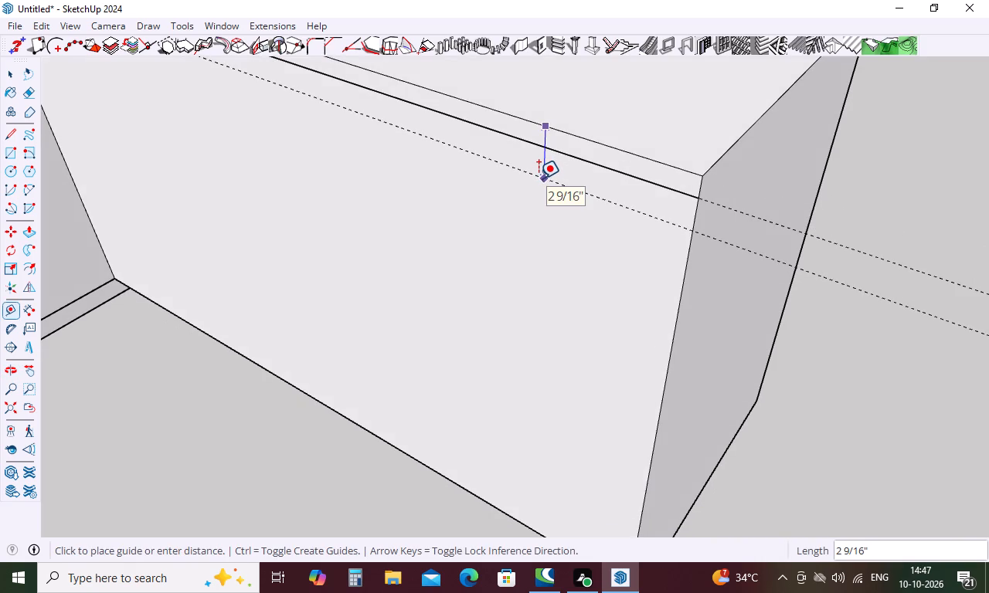
text(.5)
key(Return)
Try to place a guide line at 0.5" from the inner top edge of the counter's back run.
middle_drag(591, 209, 530, 221)
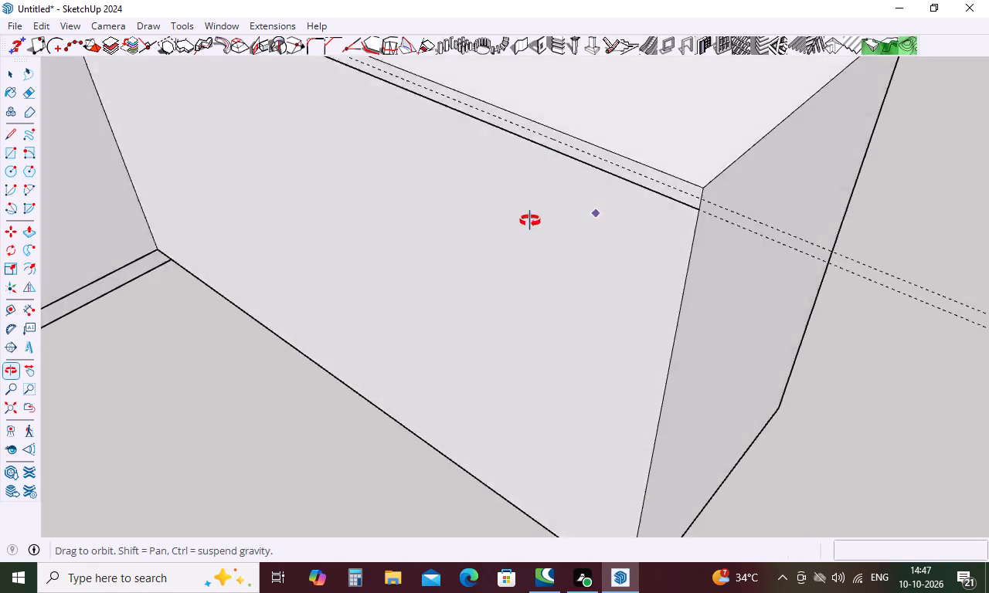
middle_drag(530, 221, 470, 213)
scroll(473, 217, down, 17)
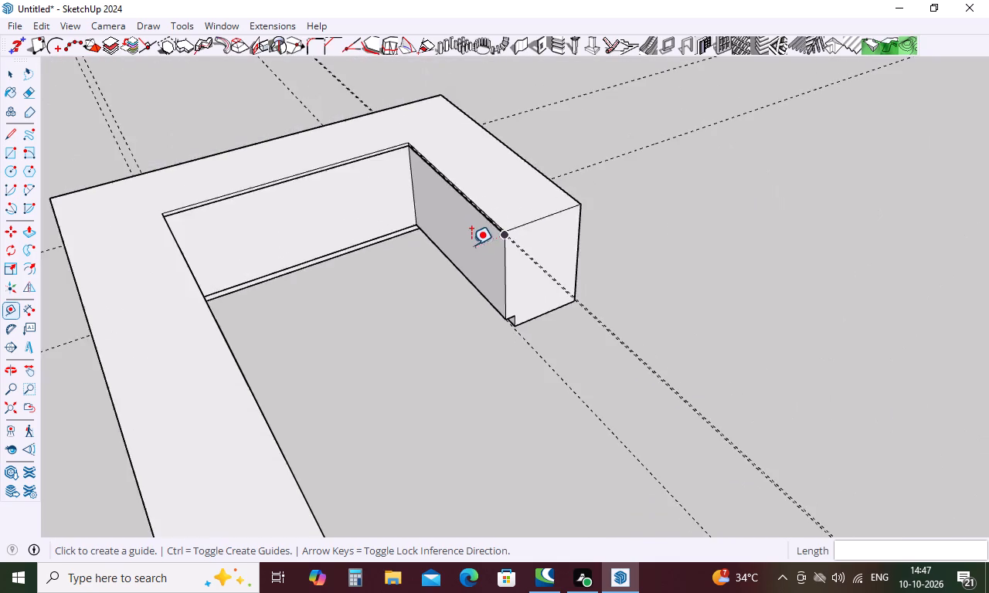
middle_drag(467, 273, 319, 267)
scroll(380, 69, up, 6)
middle_drag(328, 260, 345, 188)
scroll(340, 203, up, 5)
click(340, 214)
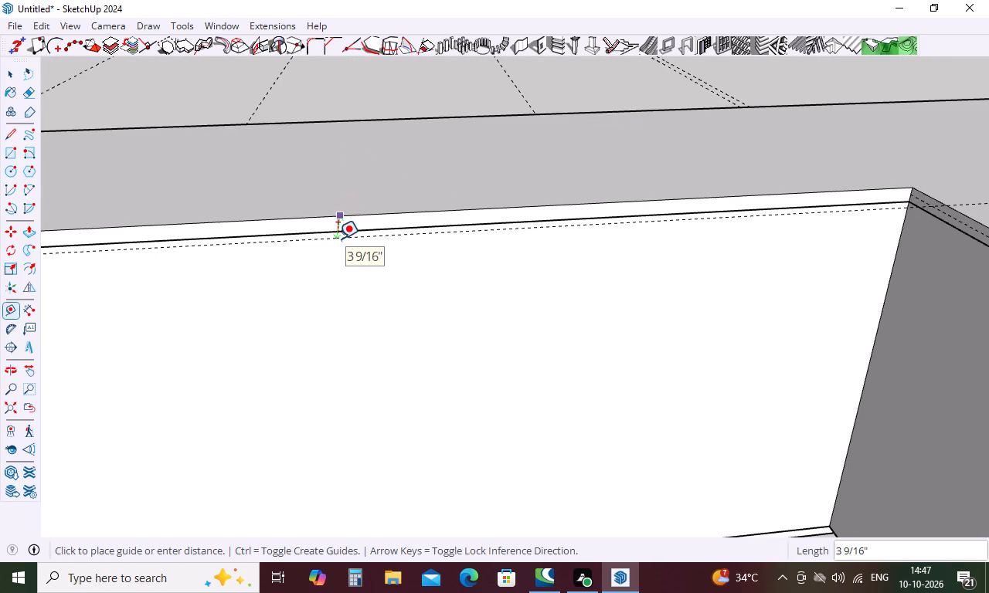
text(.5)
key(Return)
Place a guide line 0.5" below the top edge on the inner face of the counter's back run.
scroll(413, 240, down, 5)
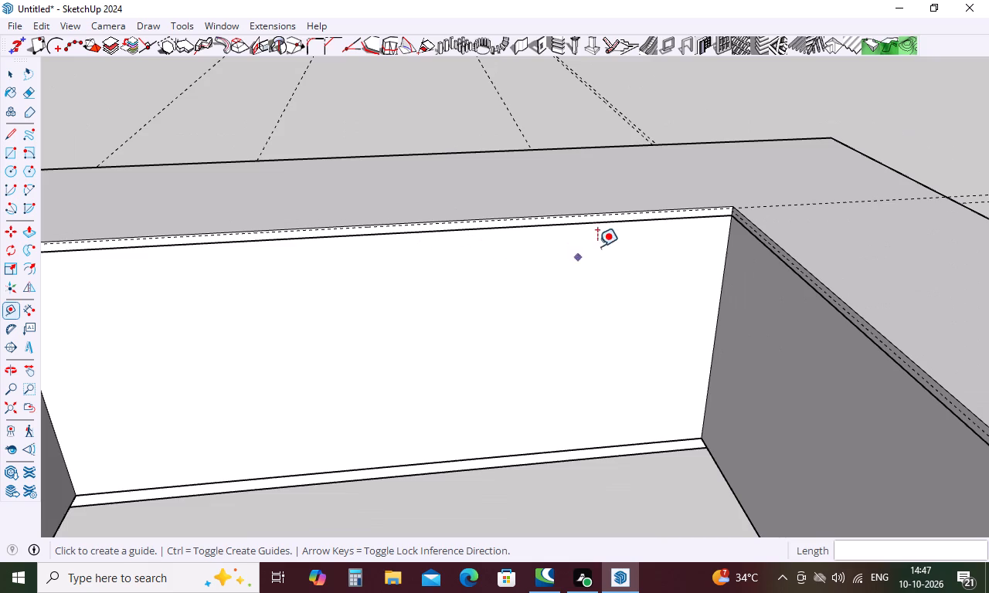
scroll(673, 215, up, 5)
middle_drag(684, 215, 685, 178)
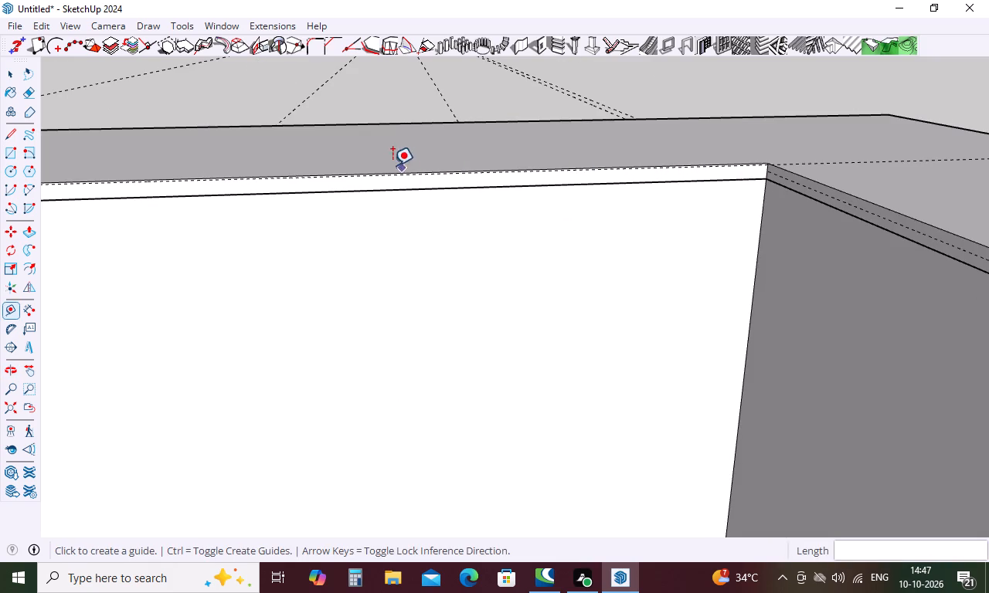
scroll(345, 159, up, 5)
middle_drag(335, 180, 327, 235)
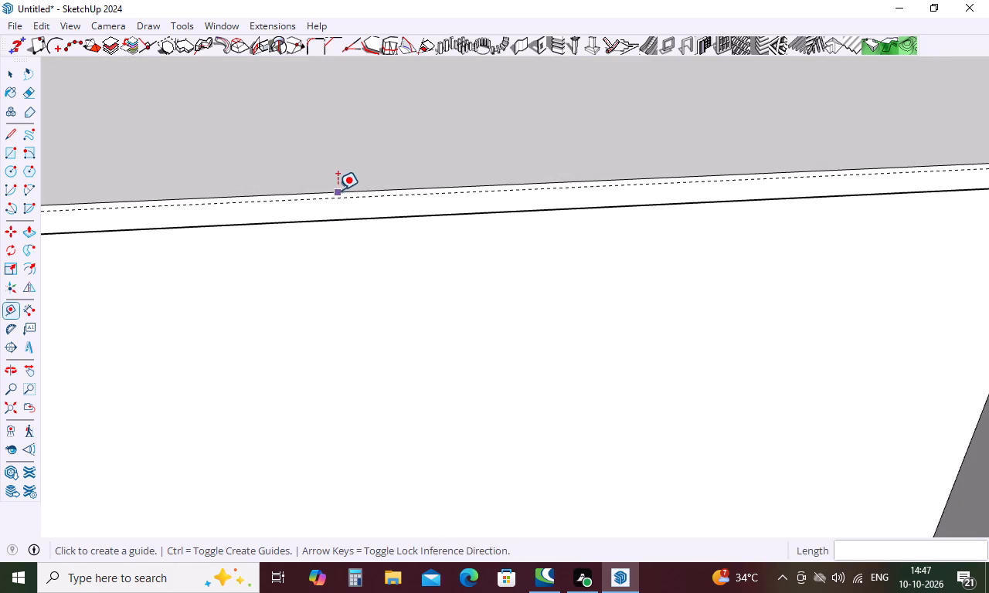
click(338, 190)
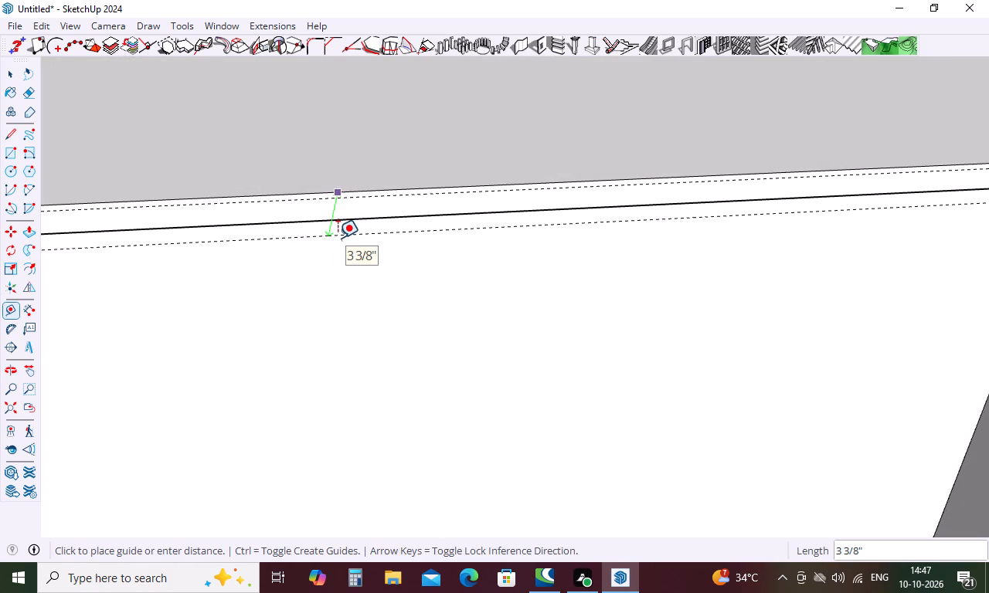
scroll(318, 263, down, 10)
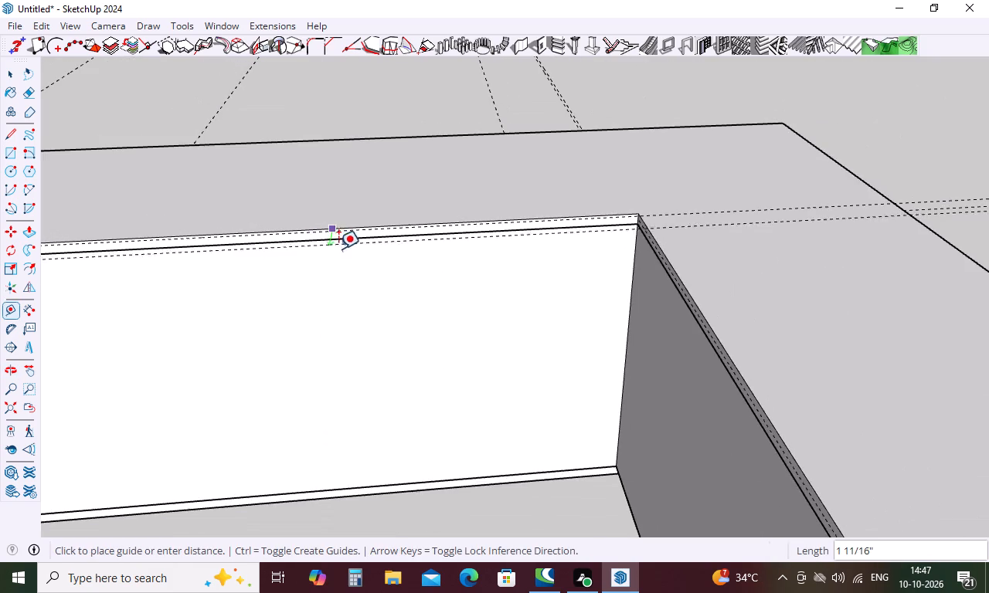
middle_drag(352, 279, 350, 251)
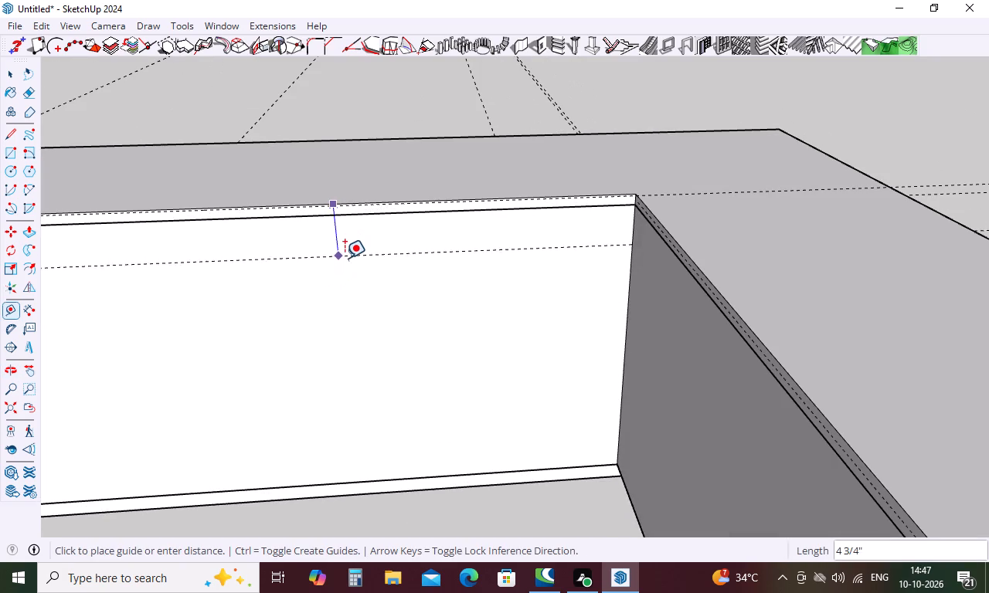
text(.5)
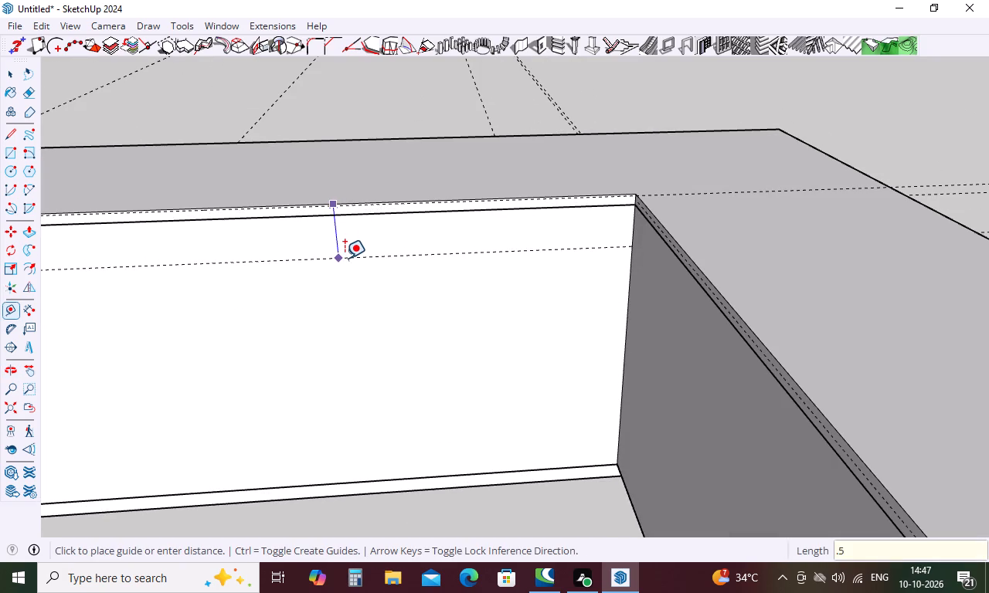
key(Return)
Delete the misplaced guide line nearest the inner top edge of the back run.
key(space)
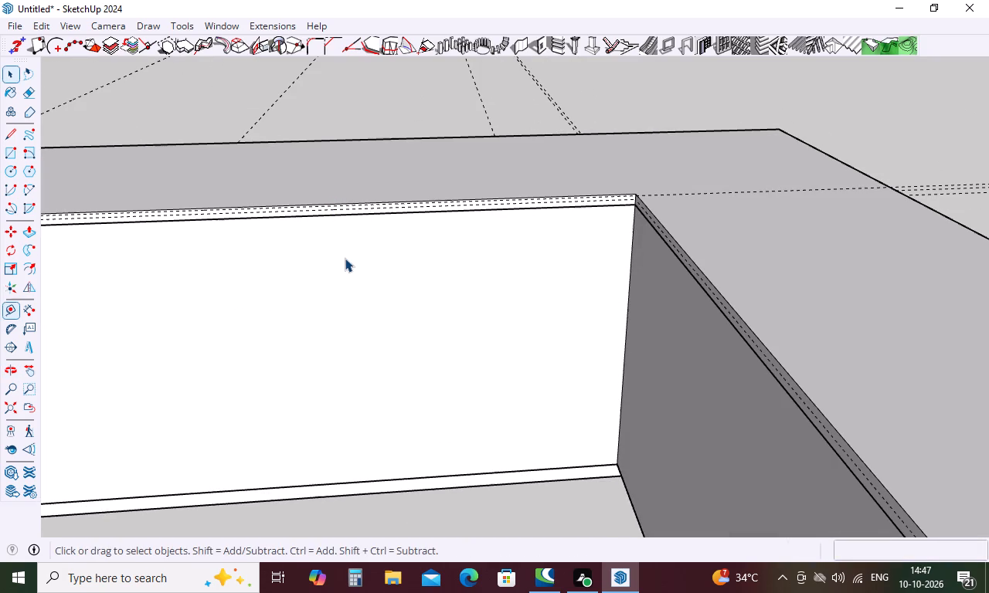
click(478, 199)
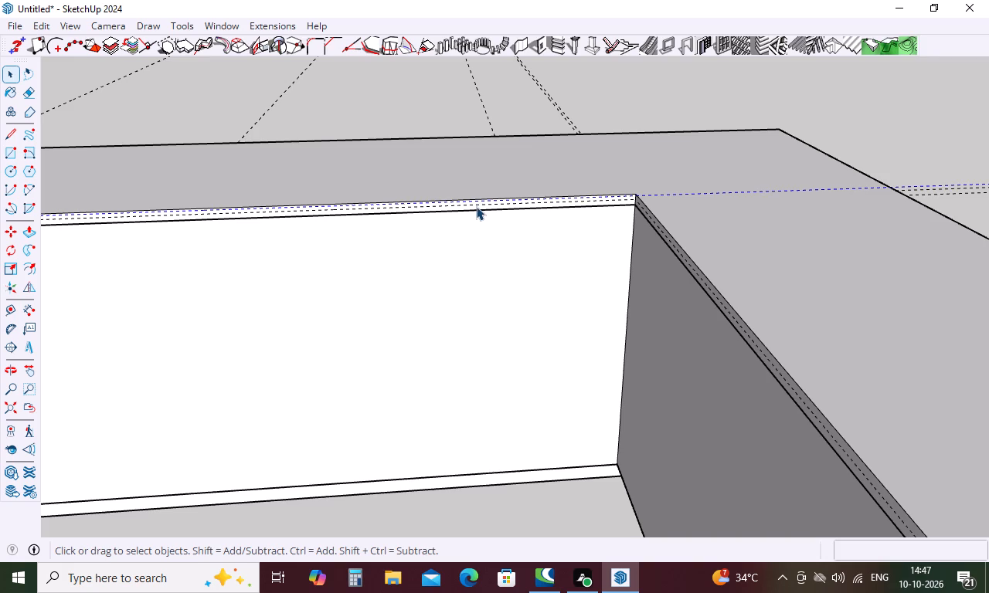
key(Delete)
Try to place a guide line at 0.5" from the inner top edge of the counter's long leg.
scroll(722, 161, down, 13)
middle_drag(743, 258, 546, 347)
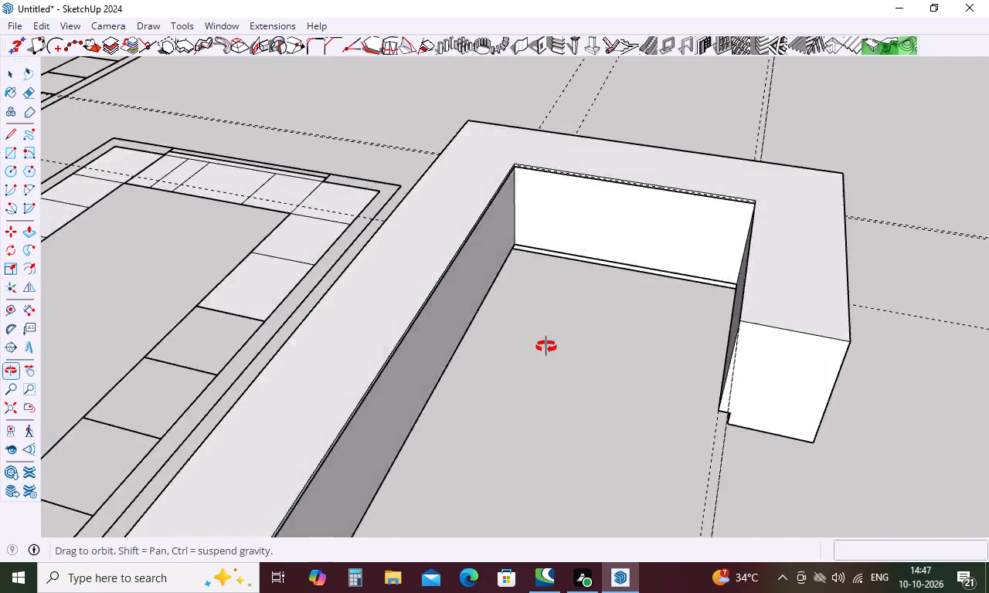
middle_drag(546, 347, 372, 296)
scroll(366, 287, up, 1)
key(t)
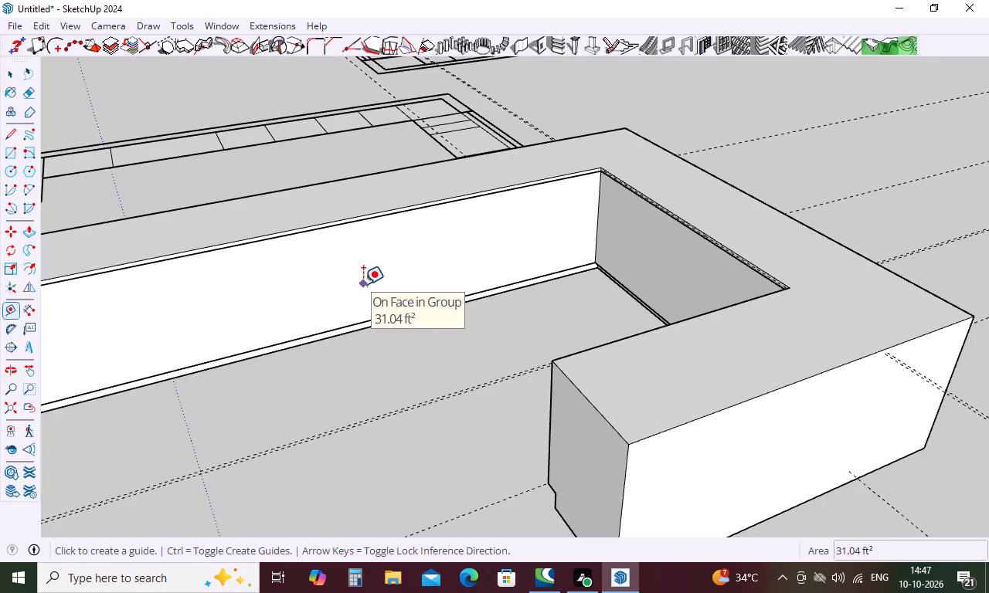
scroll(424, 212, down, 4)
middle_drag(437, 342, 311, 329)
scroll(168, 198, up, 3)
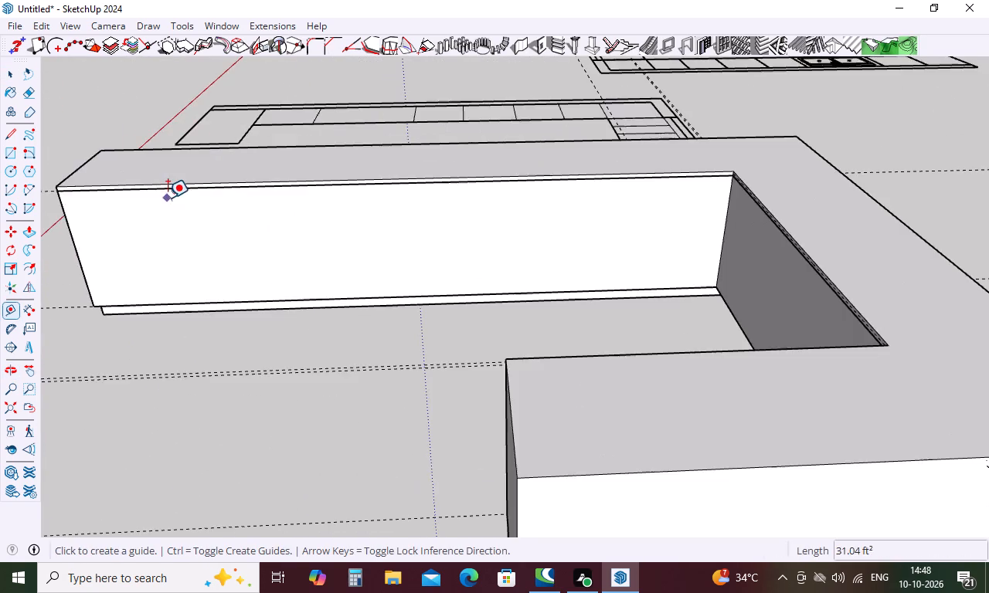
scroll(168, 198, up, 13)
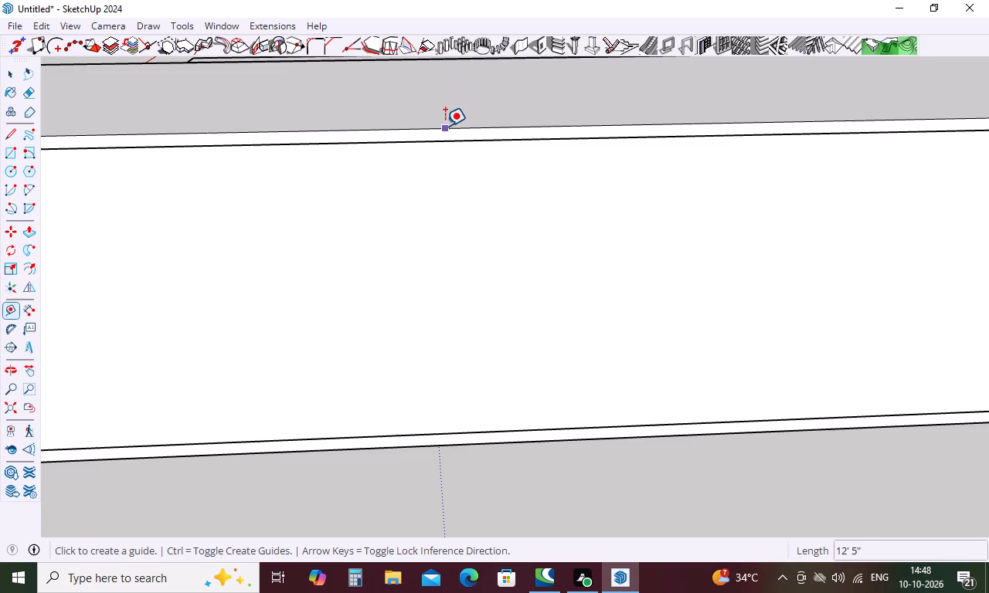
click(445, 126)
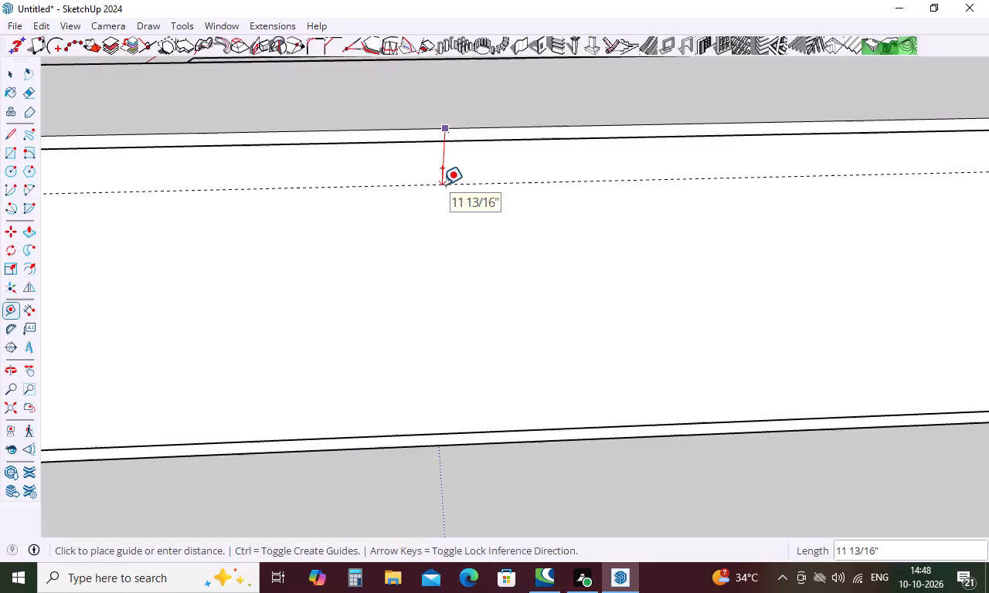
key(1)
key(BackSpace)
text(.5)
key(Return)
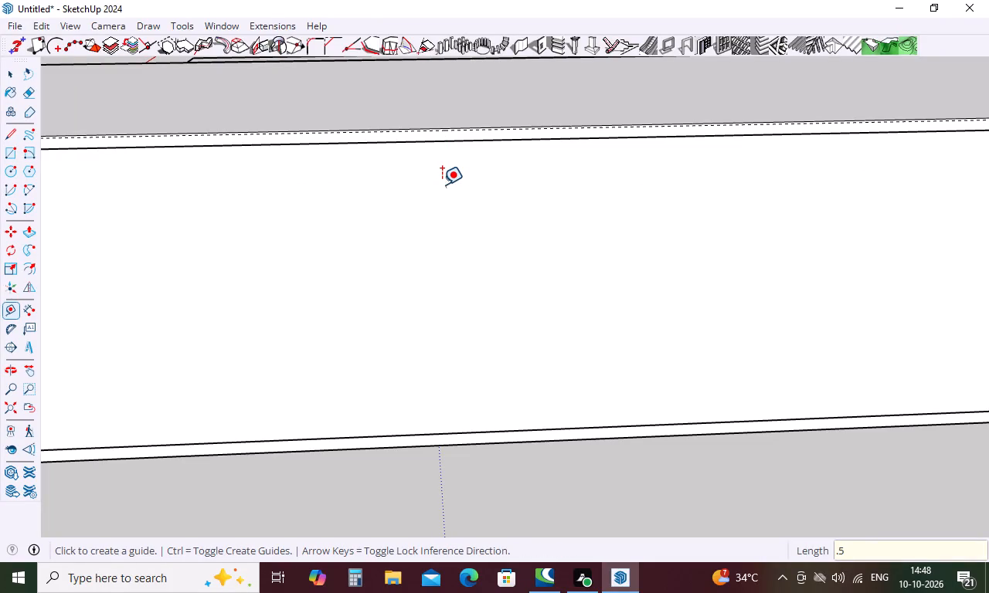
Place a guide line 0.5" below the top edge on the inner face of the counter's long leg.
scroll(460, 126, up, 10)
click(457, 130)
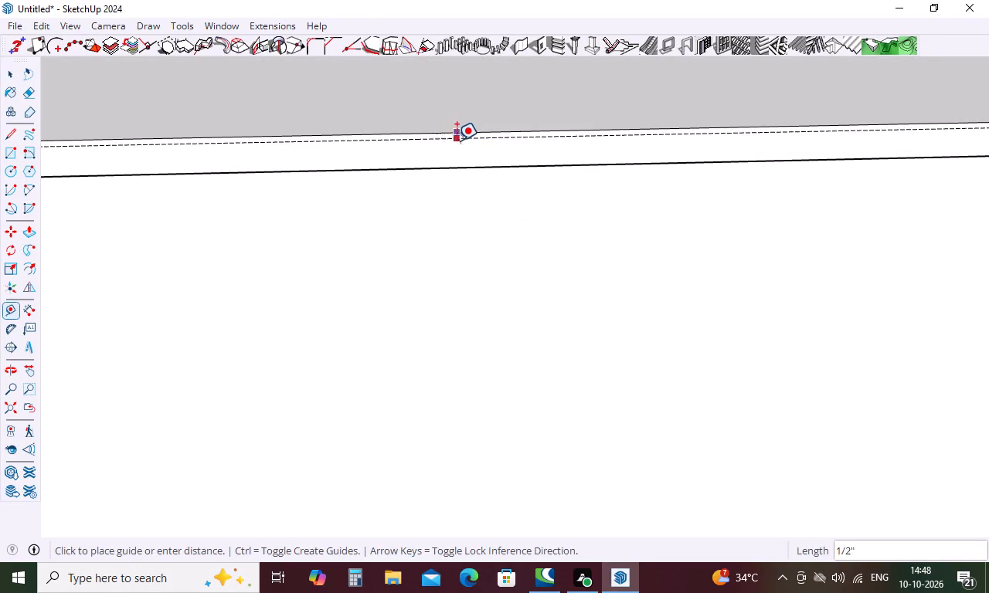
middle_drag(459, 195, 475, 93)
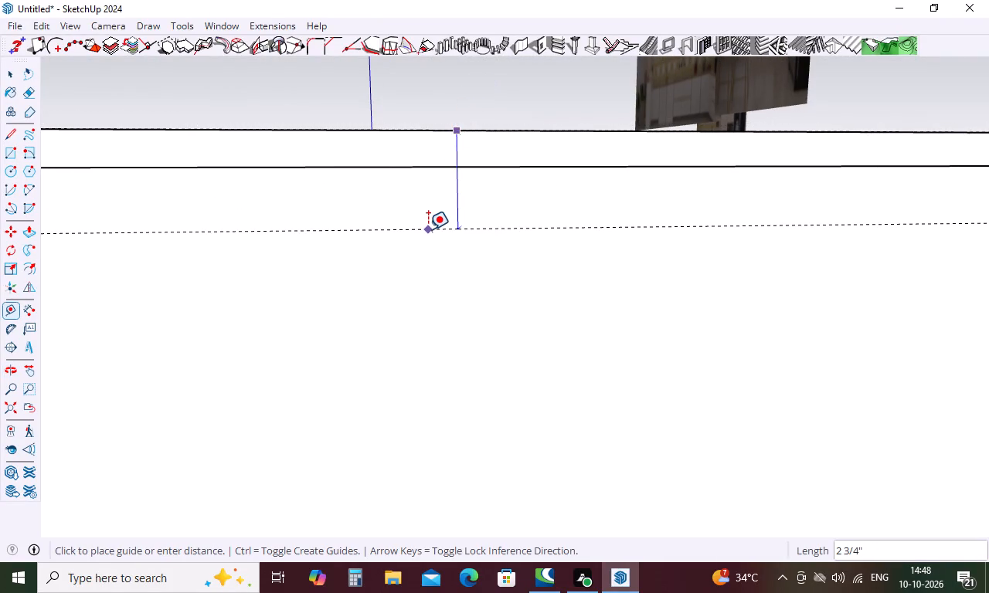
text(.5)
key(Return)
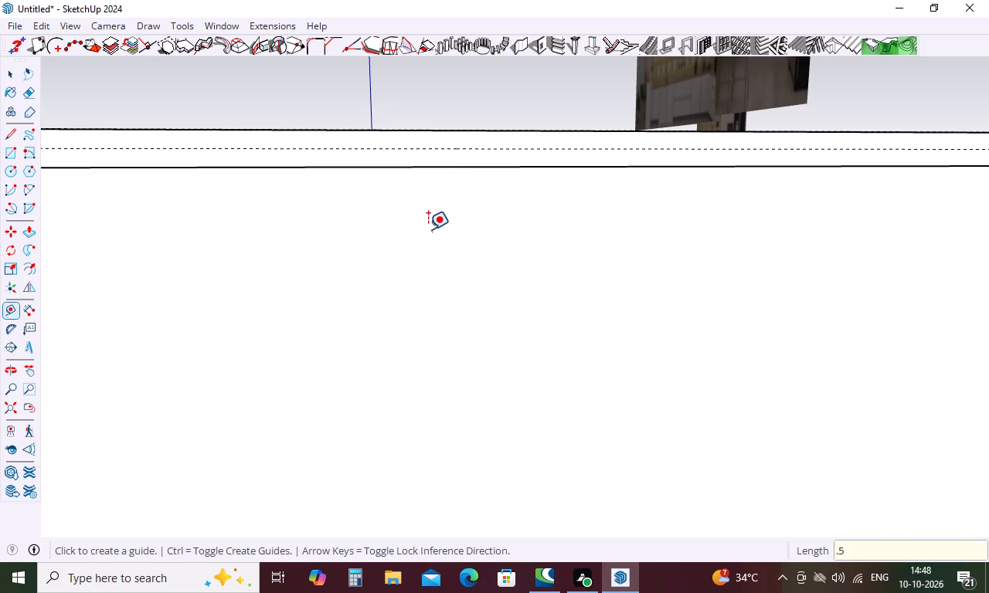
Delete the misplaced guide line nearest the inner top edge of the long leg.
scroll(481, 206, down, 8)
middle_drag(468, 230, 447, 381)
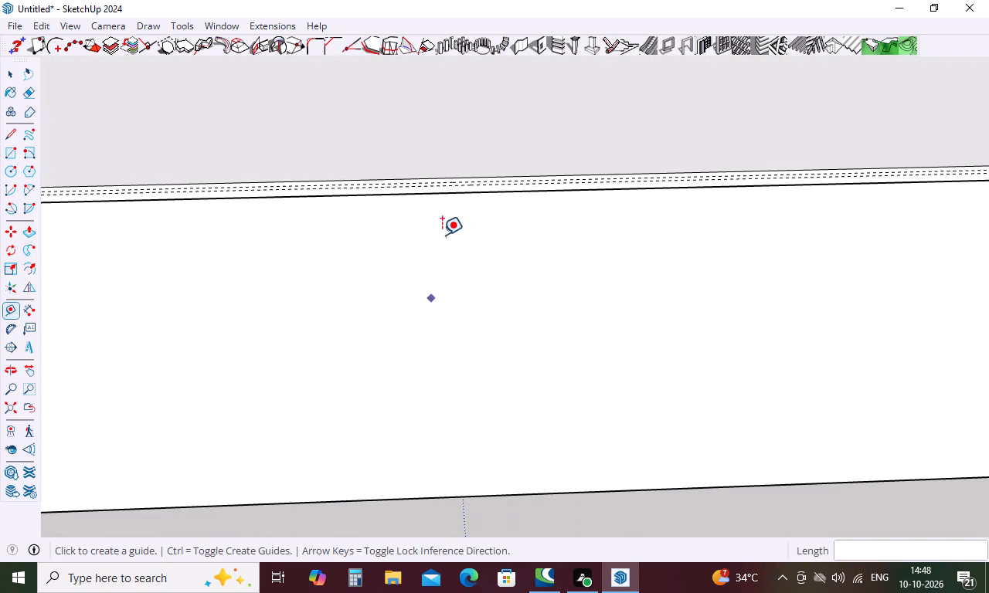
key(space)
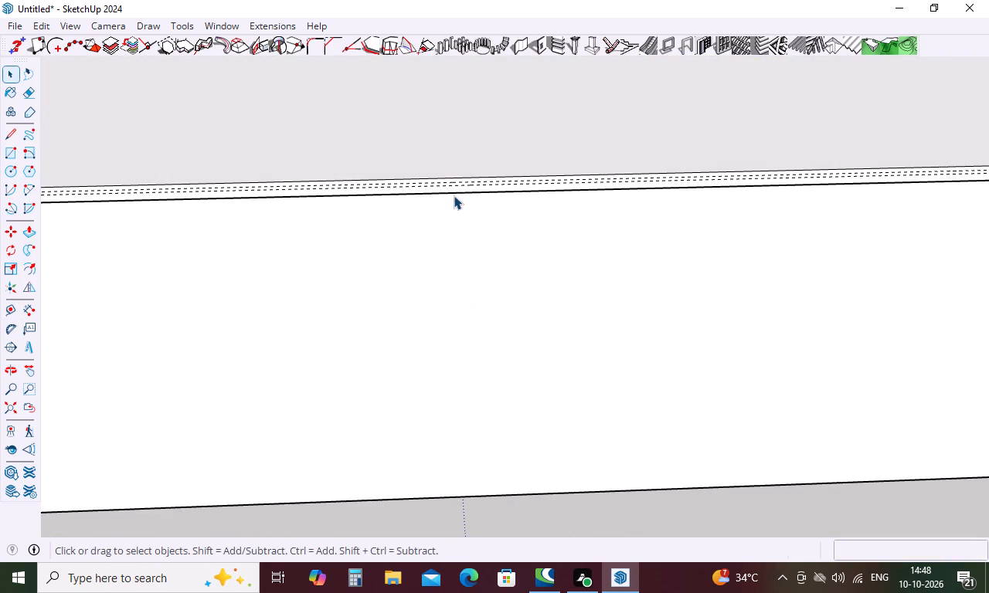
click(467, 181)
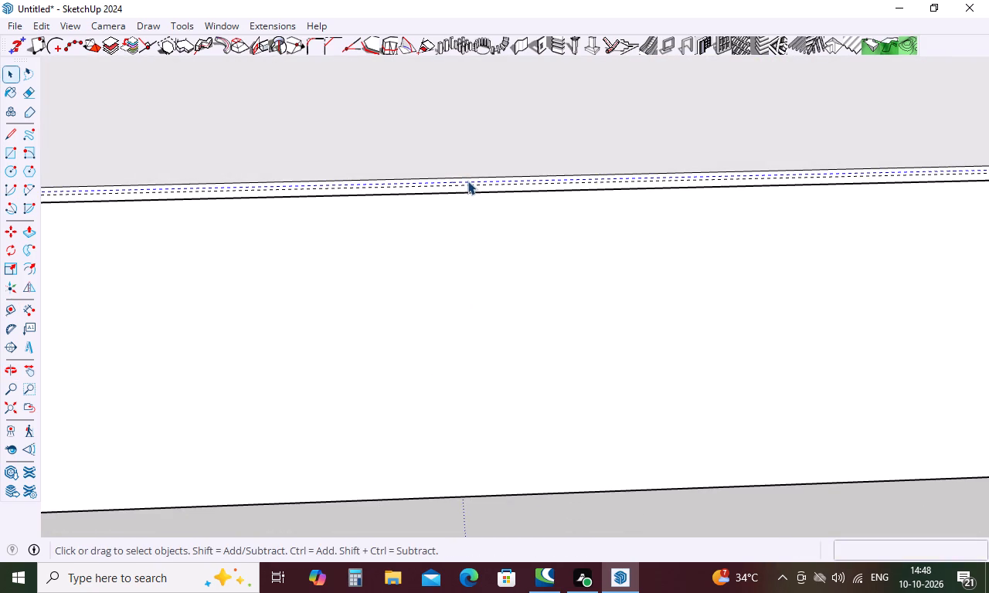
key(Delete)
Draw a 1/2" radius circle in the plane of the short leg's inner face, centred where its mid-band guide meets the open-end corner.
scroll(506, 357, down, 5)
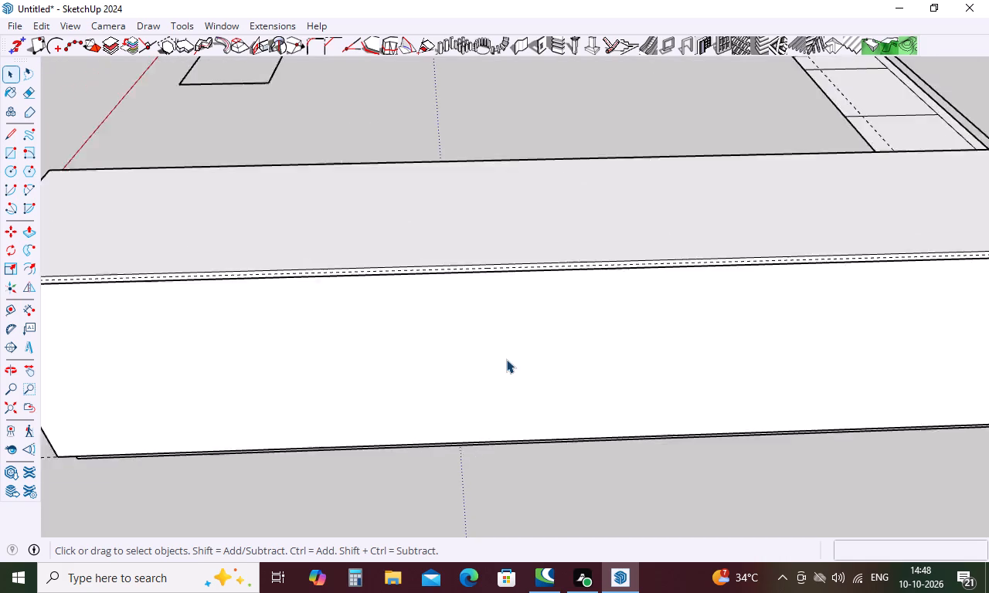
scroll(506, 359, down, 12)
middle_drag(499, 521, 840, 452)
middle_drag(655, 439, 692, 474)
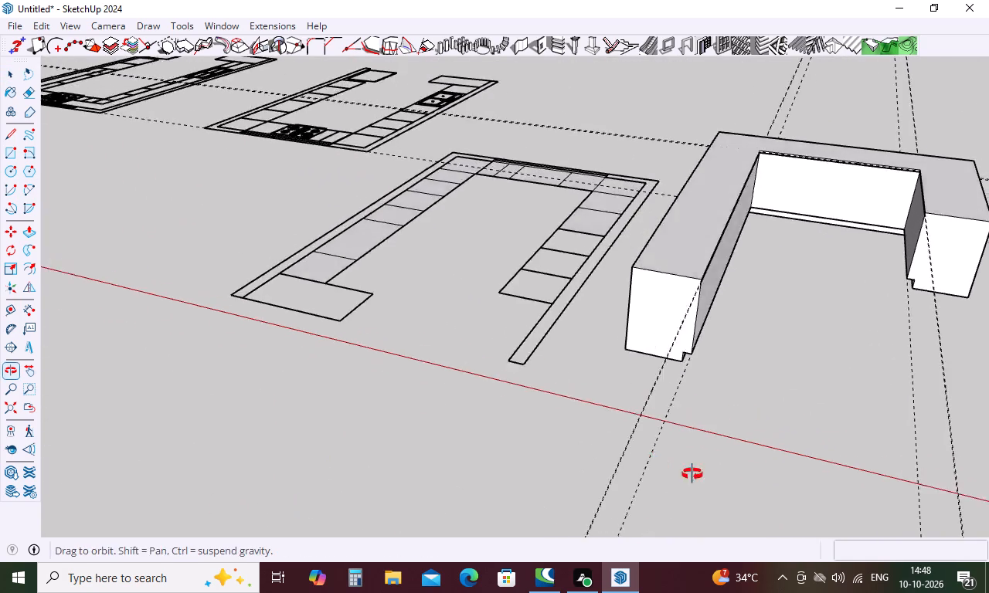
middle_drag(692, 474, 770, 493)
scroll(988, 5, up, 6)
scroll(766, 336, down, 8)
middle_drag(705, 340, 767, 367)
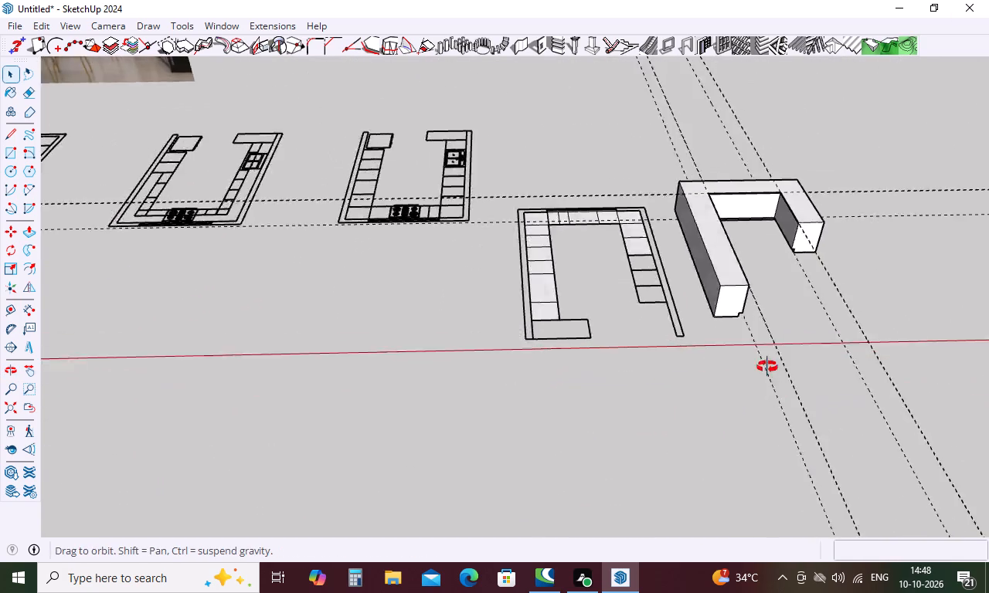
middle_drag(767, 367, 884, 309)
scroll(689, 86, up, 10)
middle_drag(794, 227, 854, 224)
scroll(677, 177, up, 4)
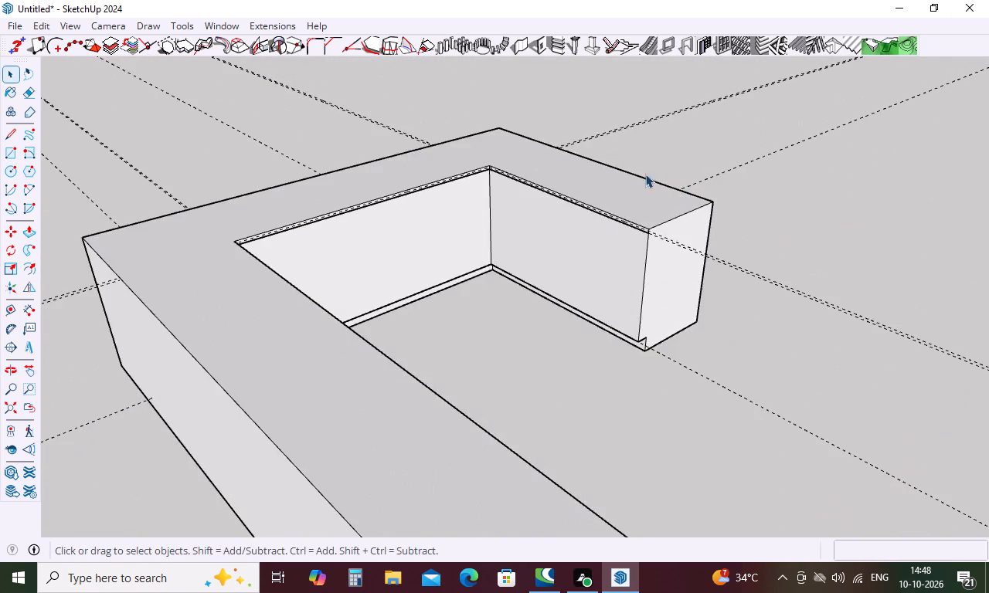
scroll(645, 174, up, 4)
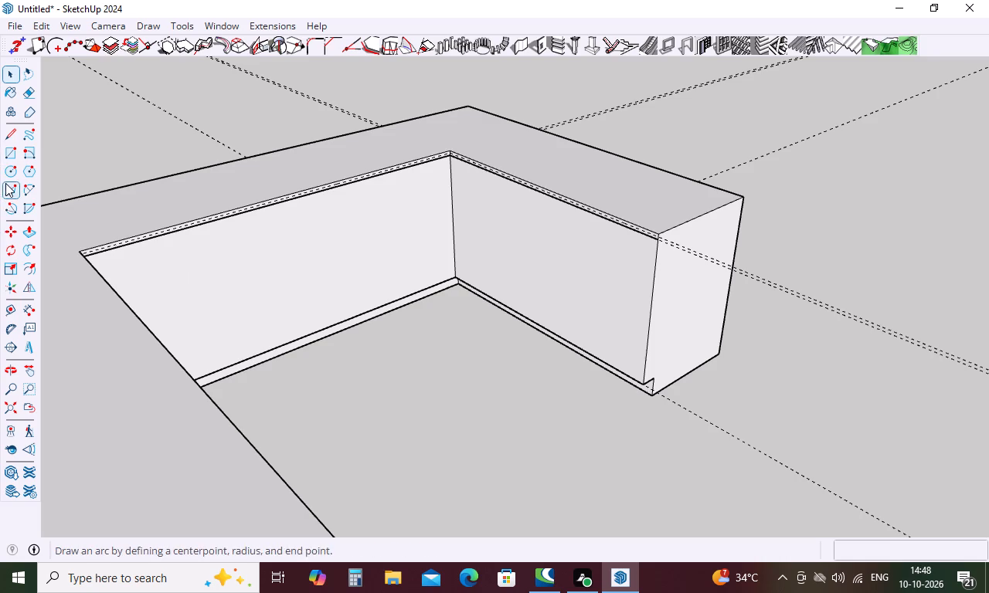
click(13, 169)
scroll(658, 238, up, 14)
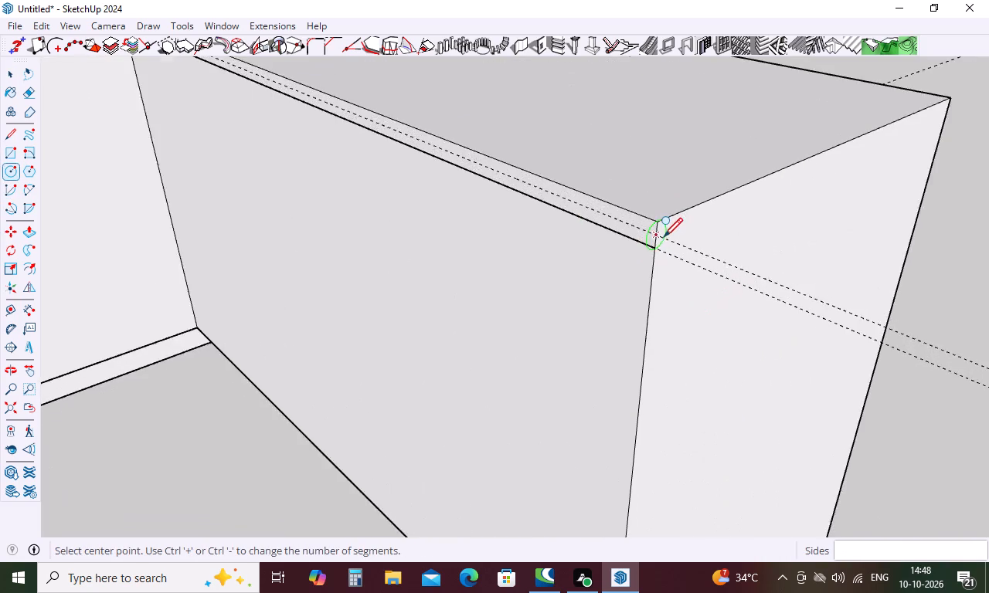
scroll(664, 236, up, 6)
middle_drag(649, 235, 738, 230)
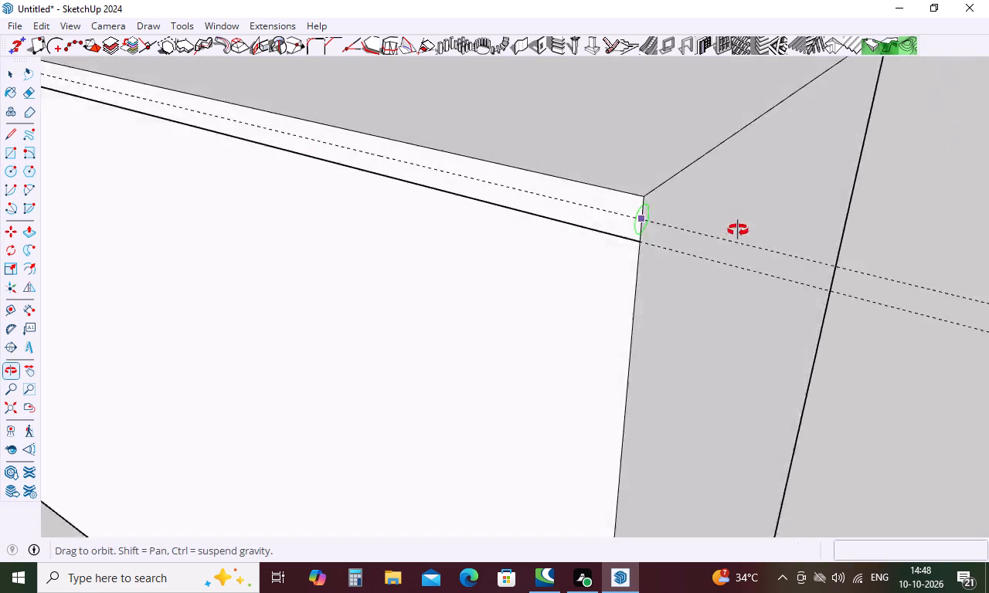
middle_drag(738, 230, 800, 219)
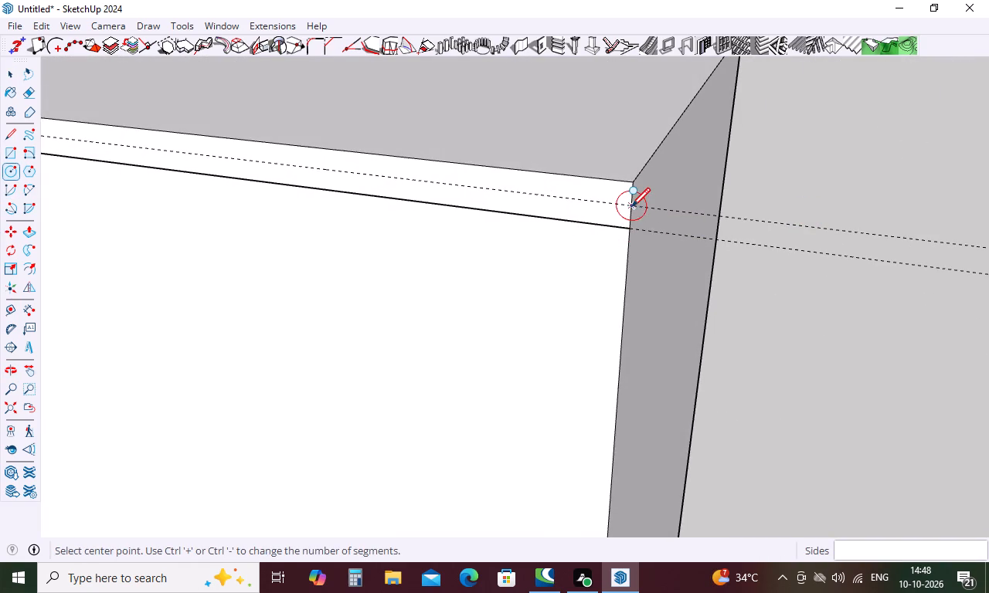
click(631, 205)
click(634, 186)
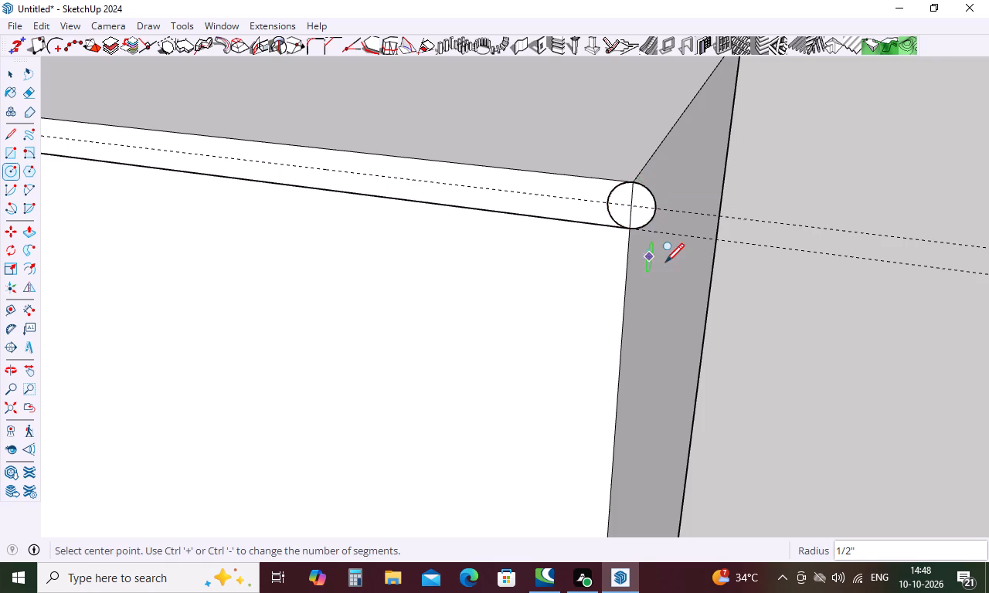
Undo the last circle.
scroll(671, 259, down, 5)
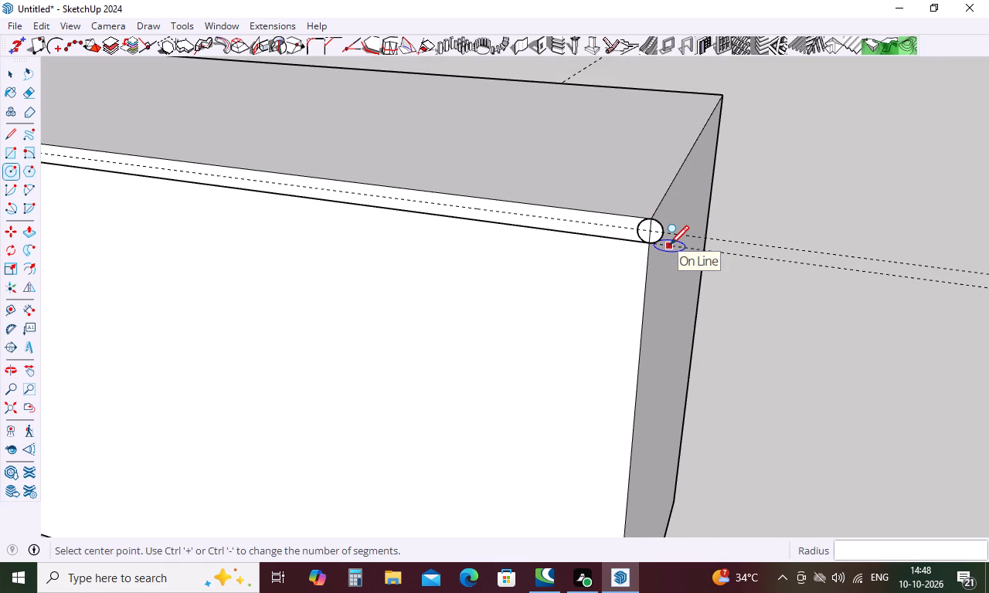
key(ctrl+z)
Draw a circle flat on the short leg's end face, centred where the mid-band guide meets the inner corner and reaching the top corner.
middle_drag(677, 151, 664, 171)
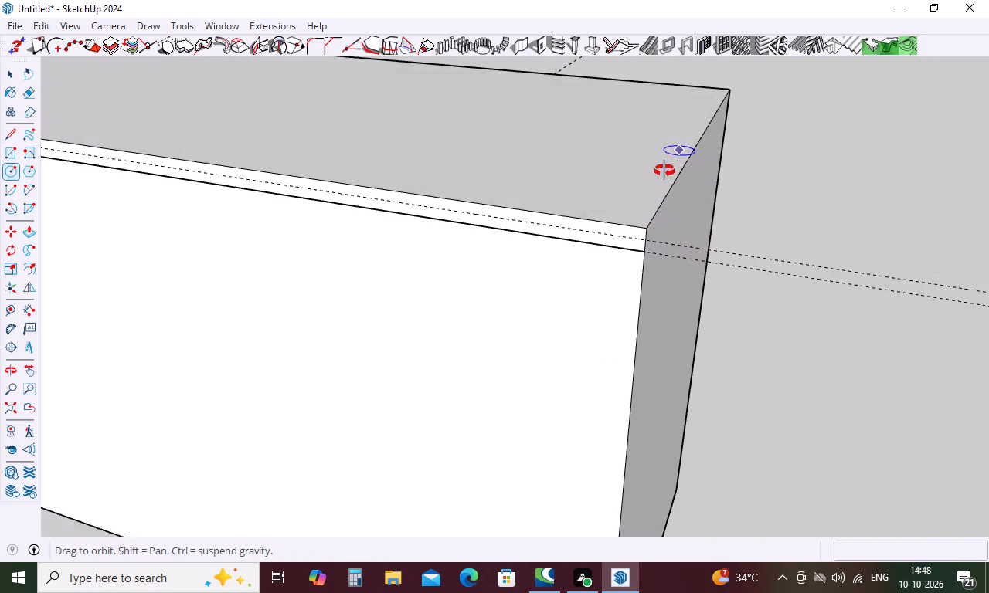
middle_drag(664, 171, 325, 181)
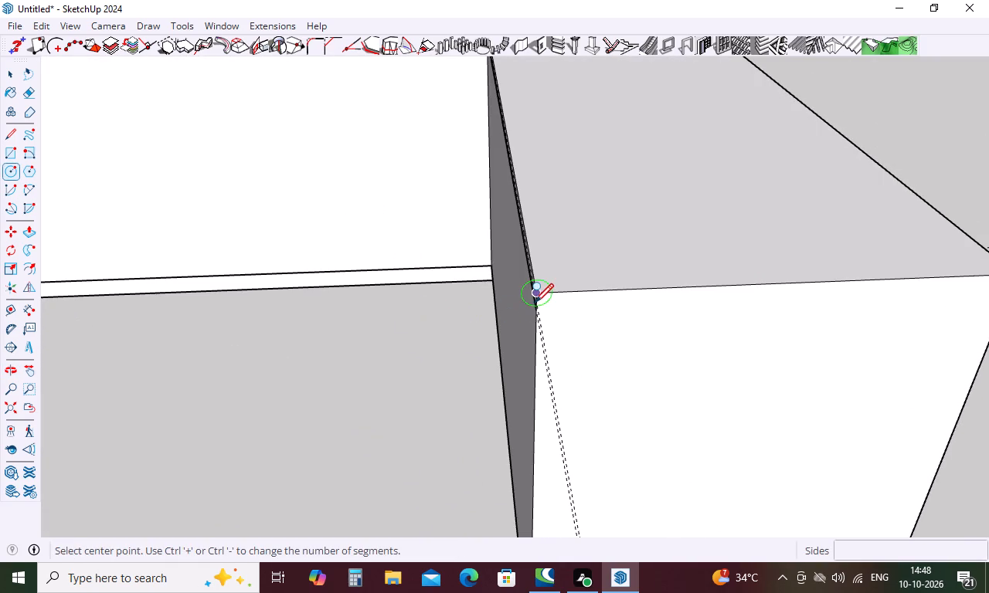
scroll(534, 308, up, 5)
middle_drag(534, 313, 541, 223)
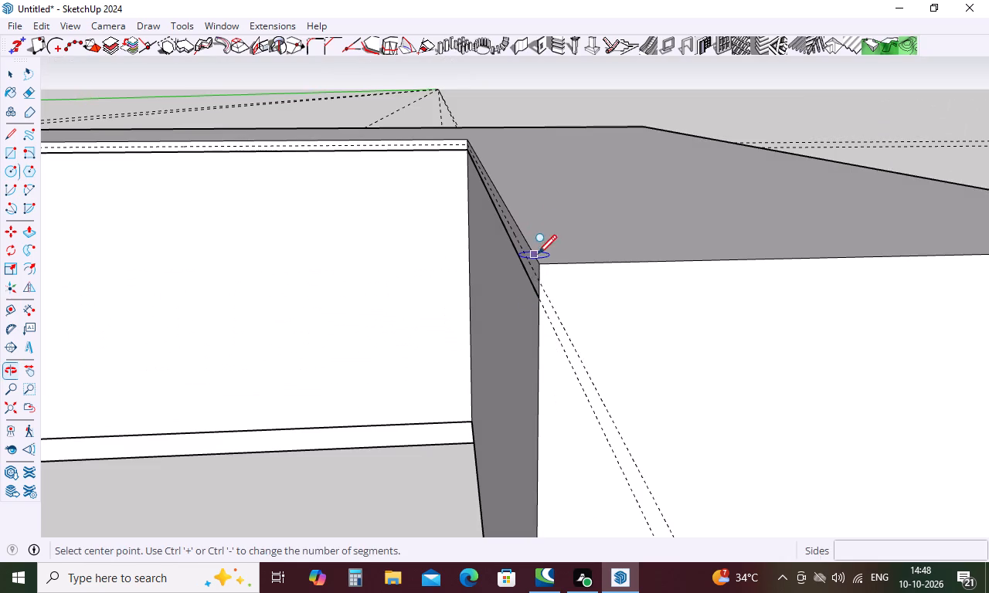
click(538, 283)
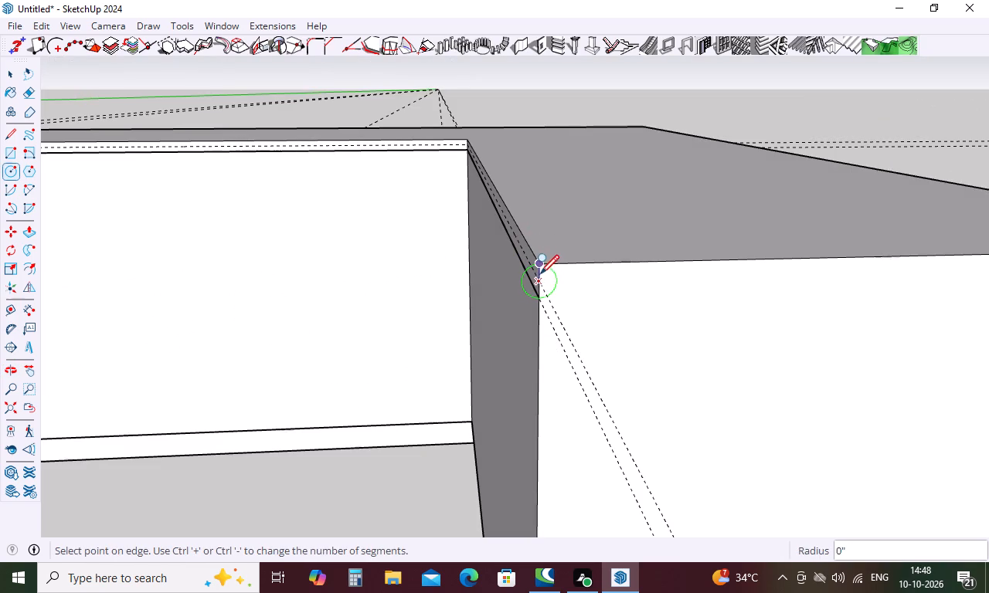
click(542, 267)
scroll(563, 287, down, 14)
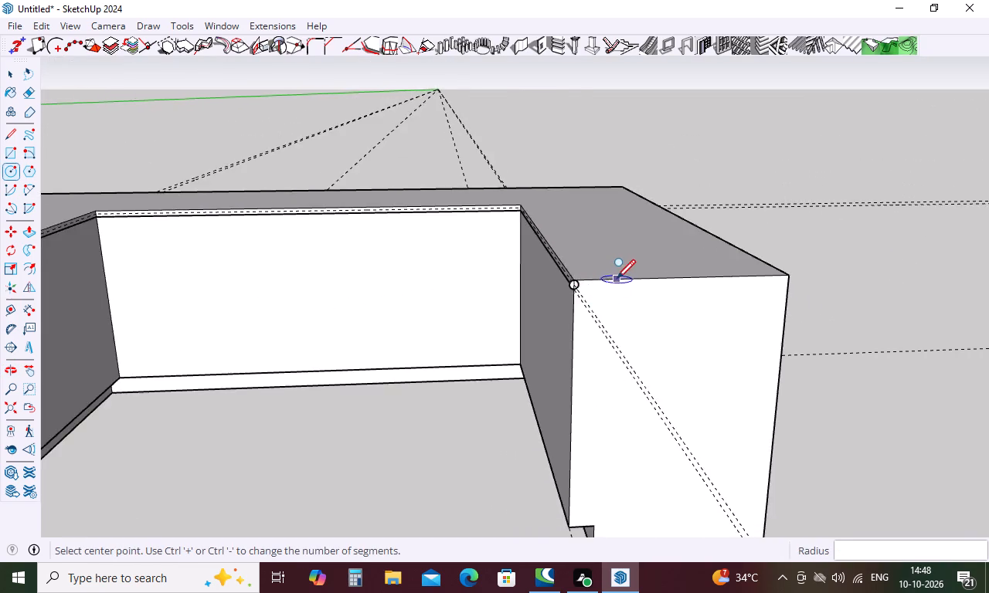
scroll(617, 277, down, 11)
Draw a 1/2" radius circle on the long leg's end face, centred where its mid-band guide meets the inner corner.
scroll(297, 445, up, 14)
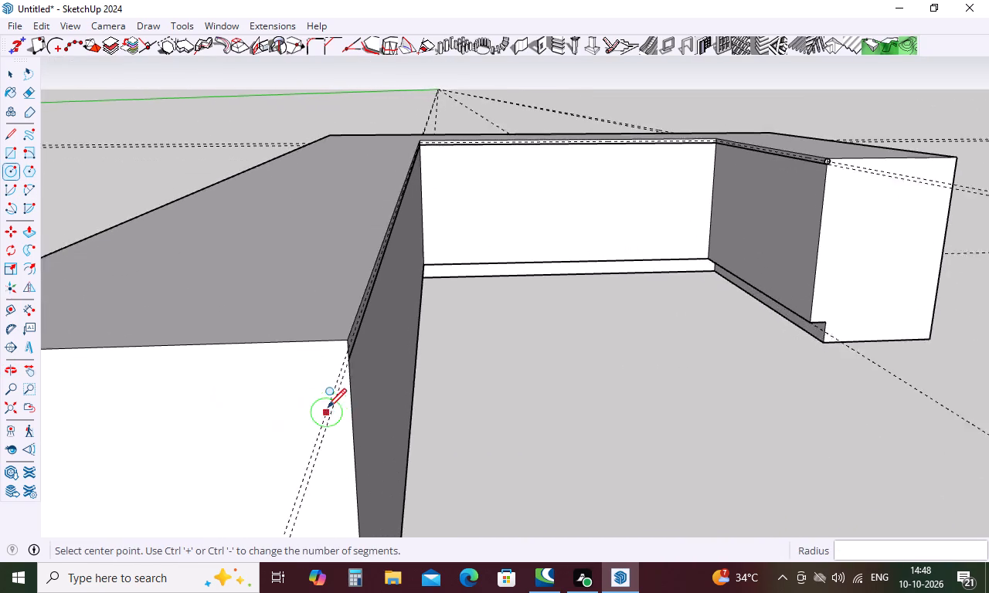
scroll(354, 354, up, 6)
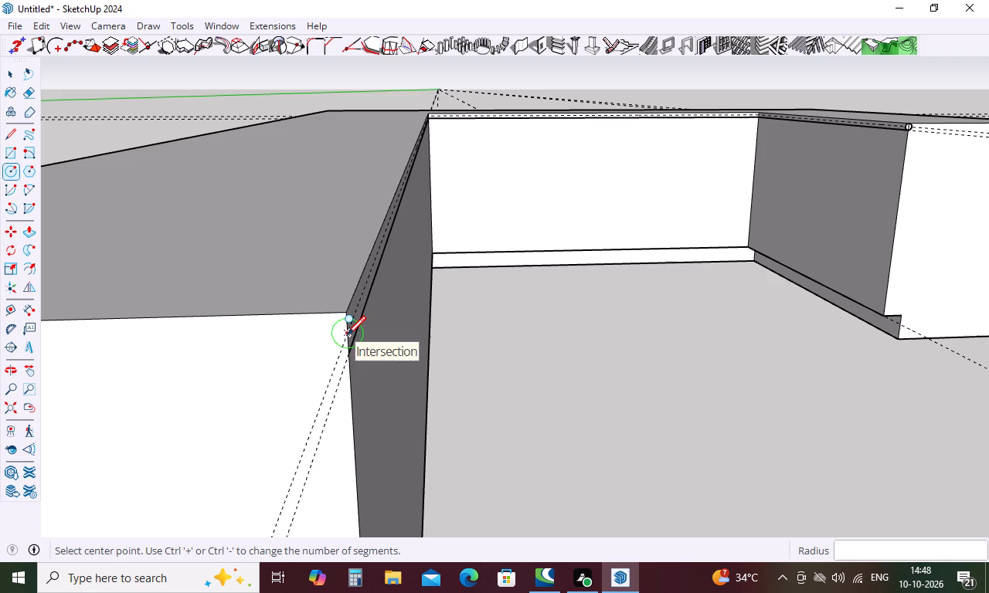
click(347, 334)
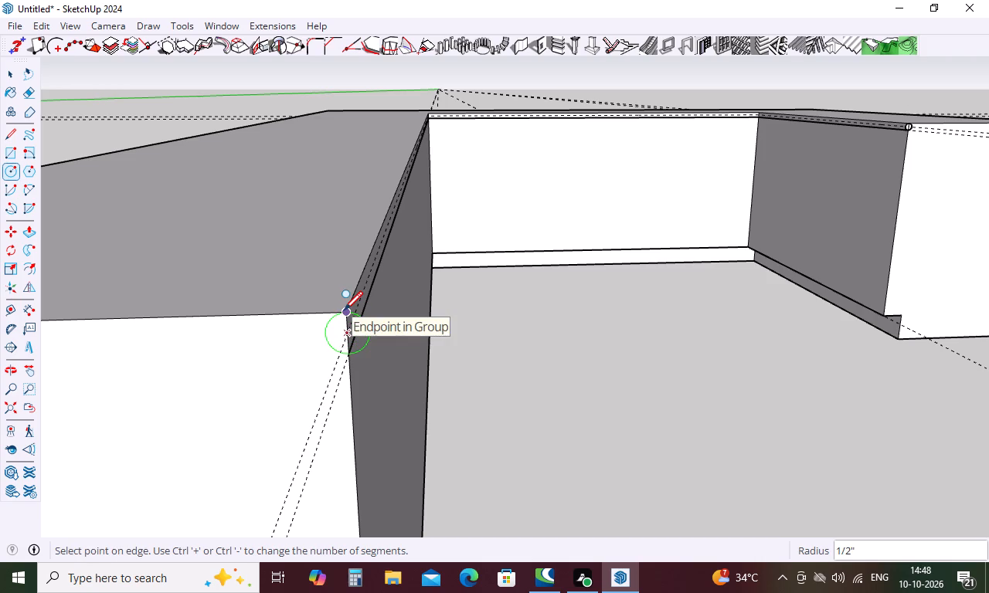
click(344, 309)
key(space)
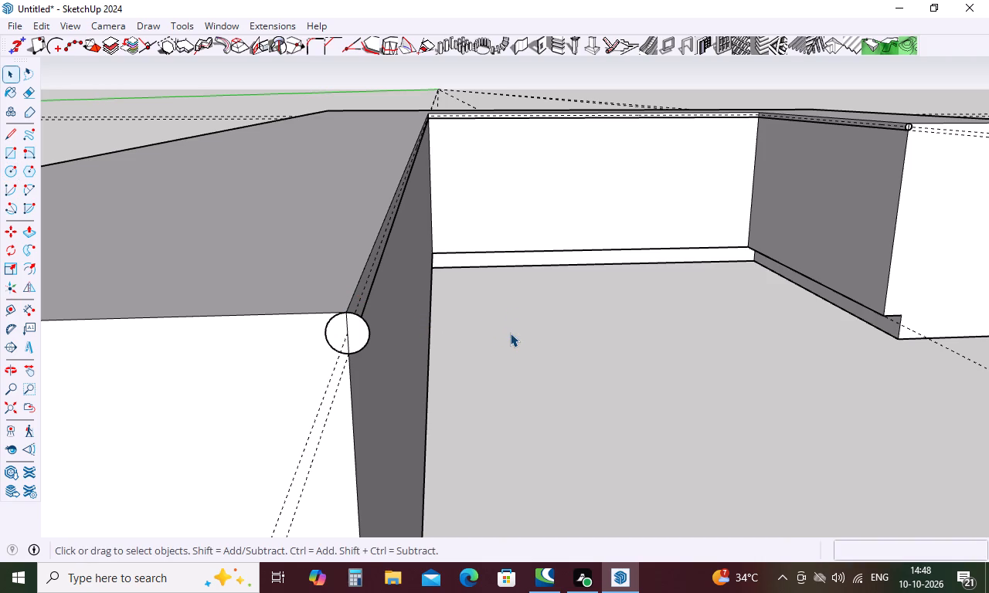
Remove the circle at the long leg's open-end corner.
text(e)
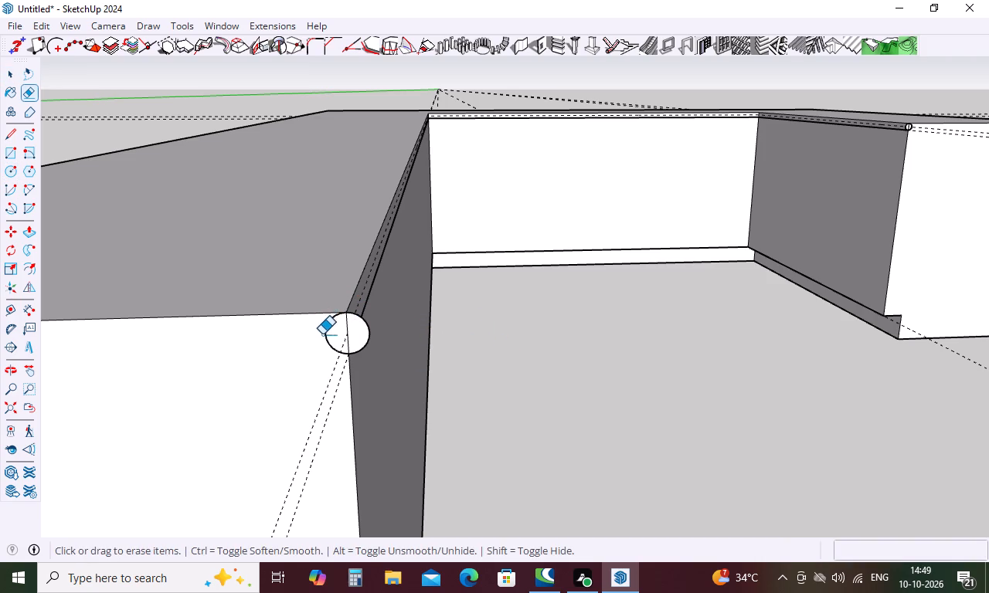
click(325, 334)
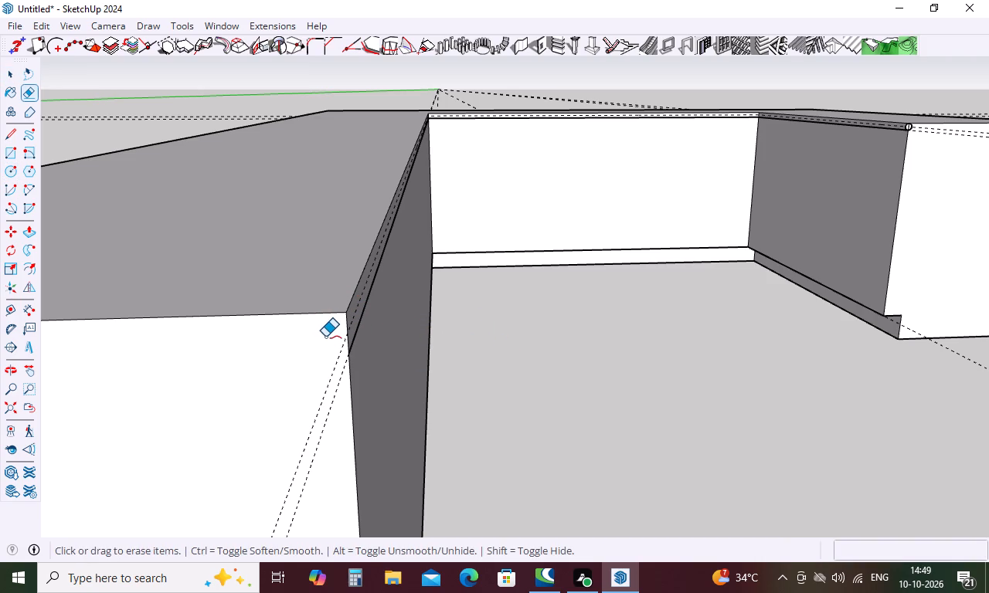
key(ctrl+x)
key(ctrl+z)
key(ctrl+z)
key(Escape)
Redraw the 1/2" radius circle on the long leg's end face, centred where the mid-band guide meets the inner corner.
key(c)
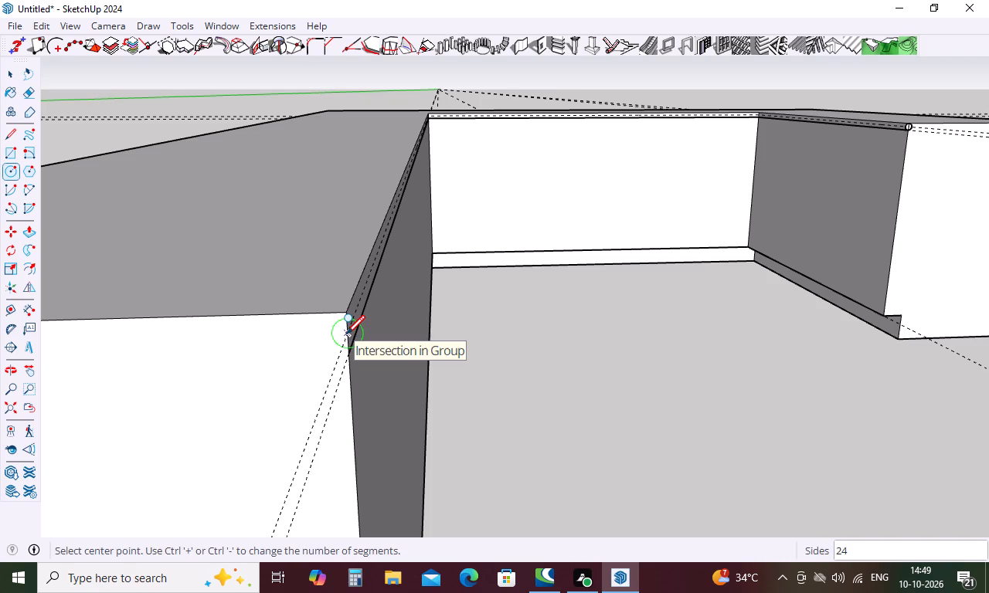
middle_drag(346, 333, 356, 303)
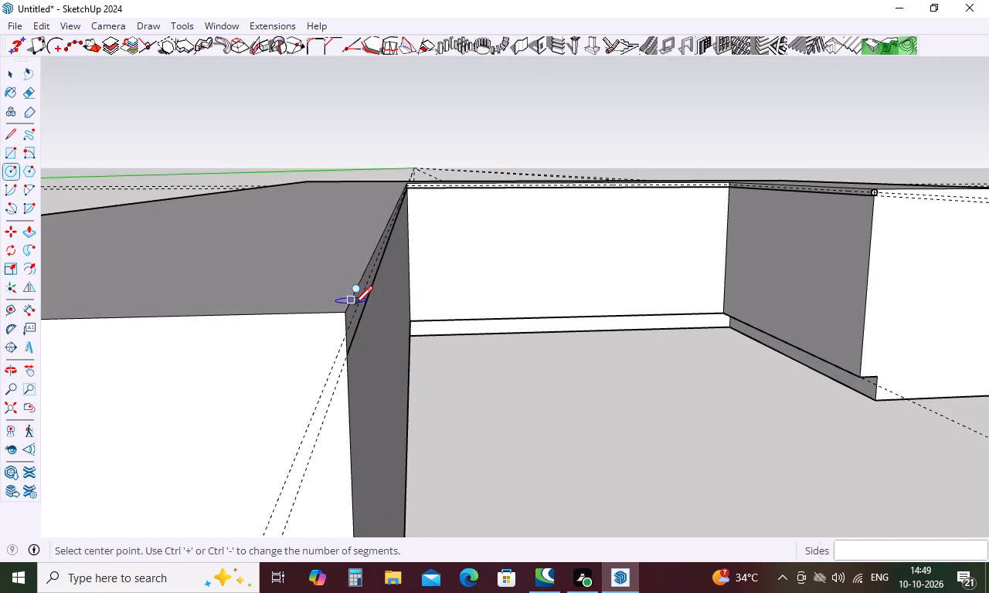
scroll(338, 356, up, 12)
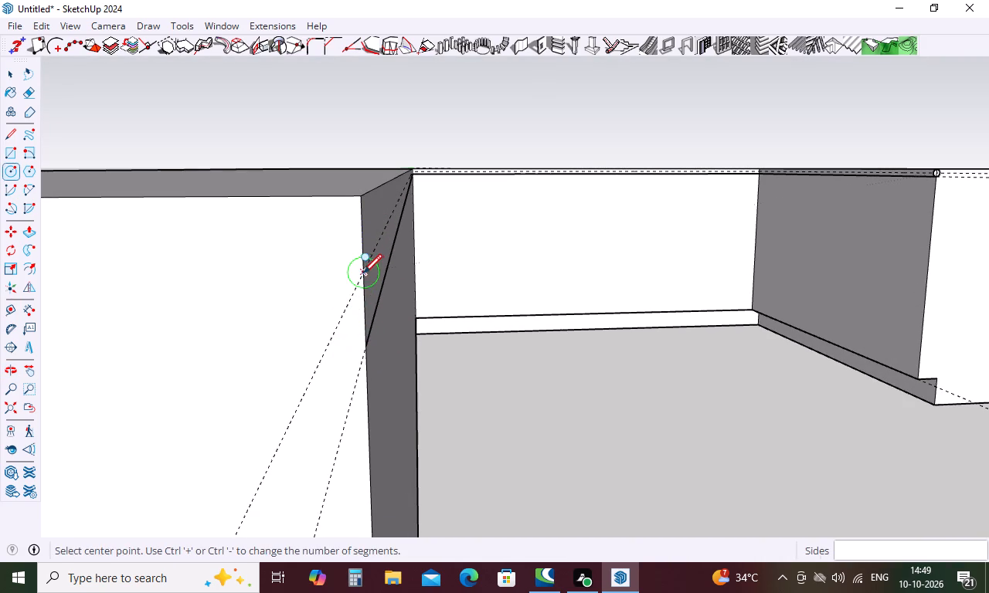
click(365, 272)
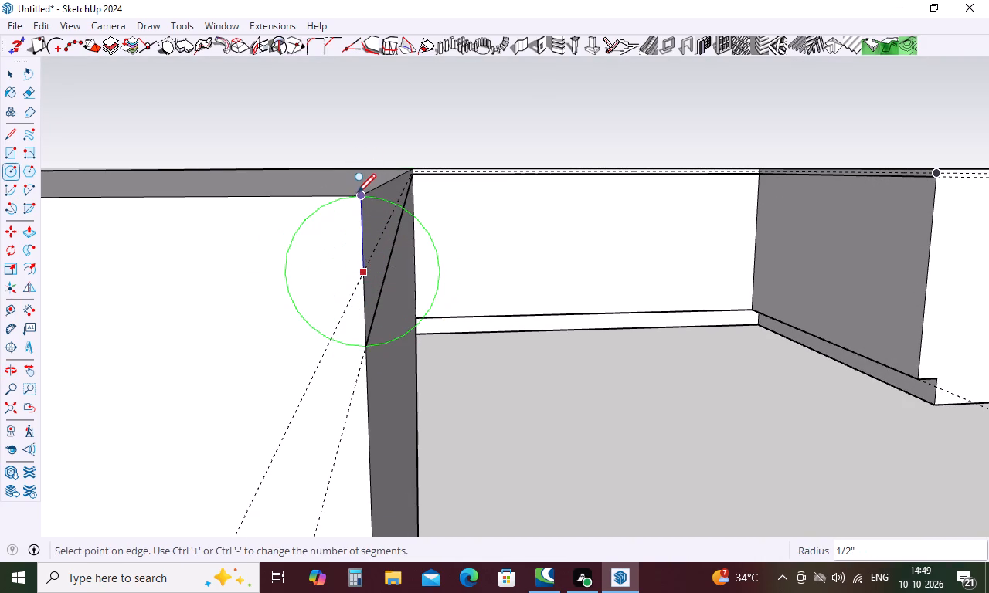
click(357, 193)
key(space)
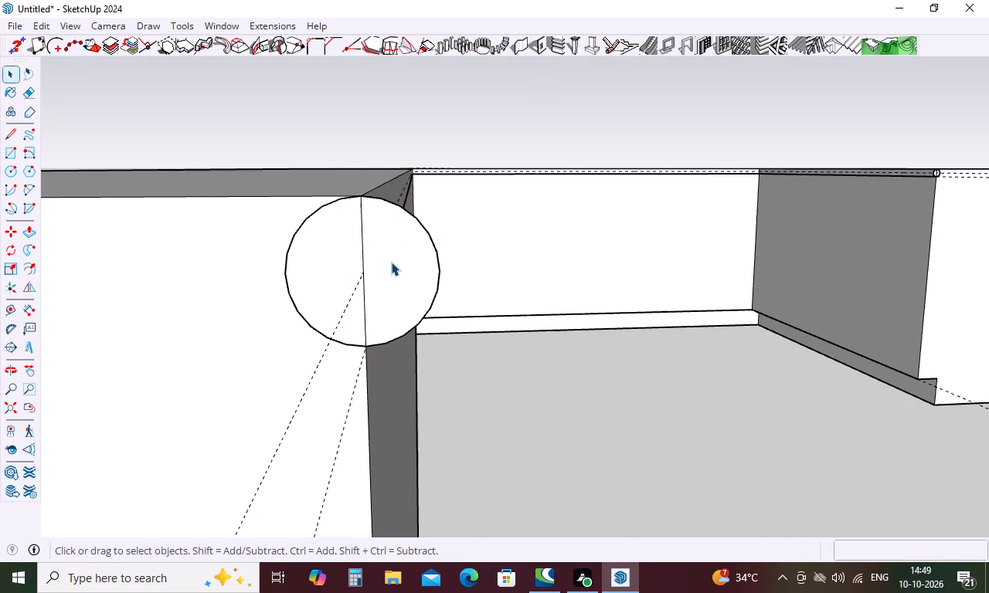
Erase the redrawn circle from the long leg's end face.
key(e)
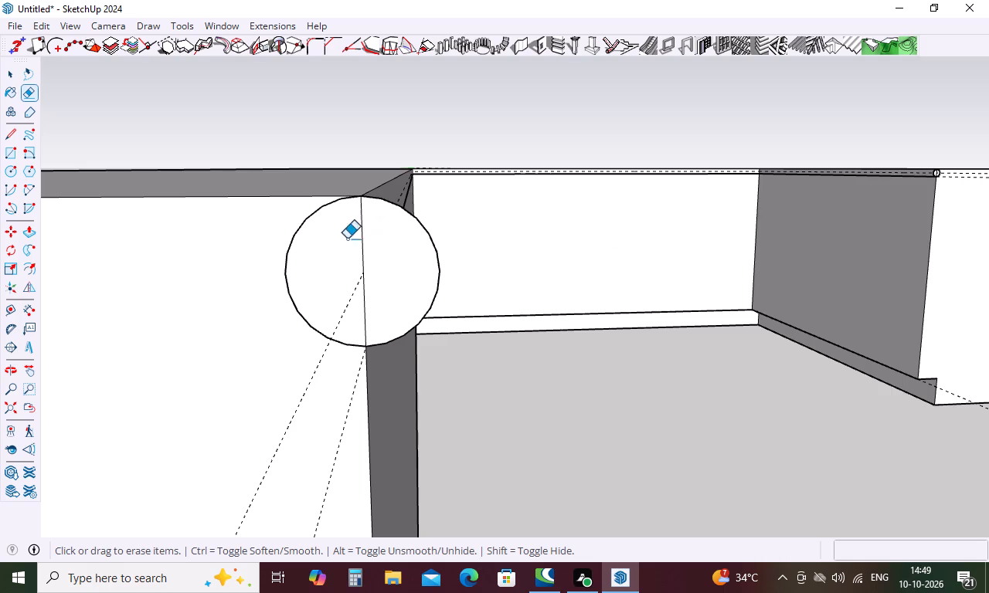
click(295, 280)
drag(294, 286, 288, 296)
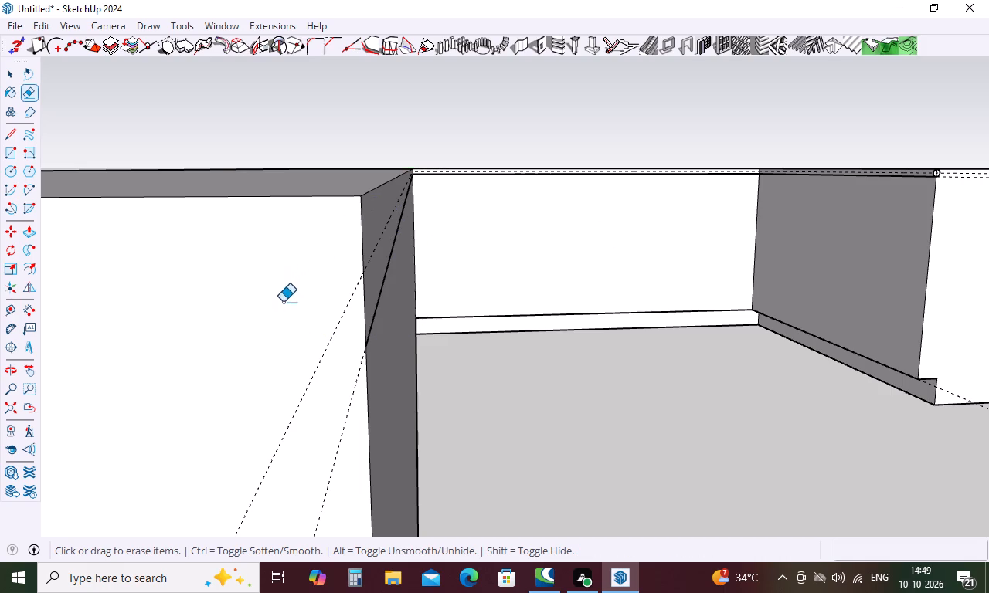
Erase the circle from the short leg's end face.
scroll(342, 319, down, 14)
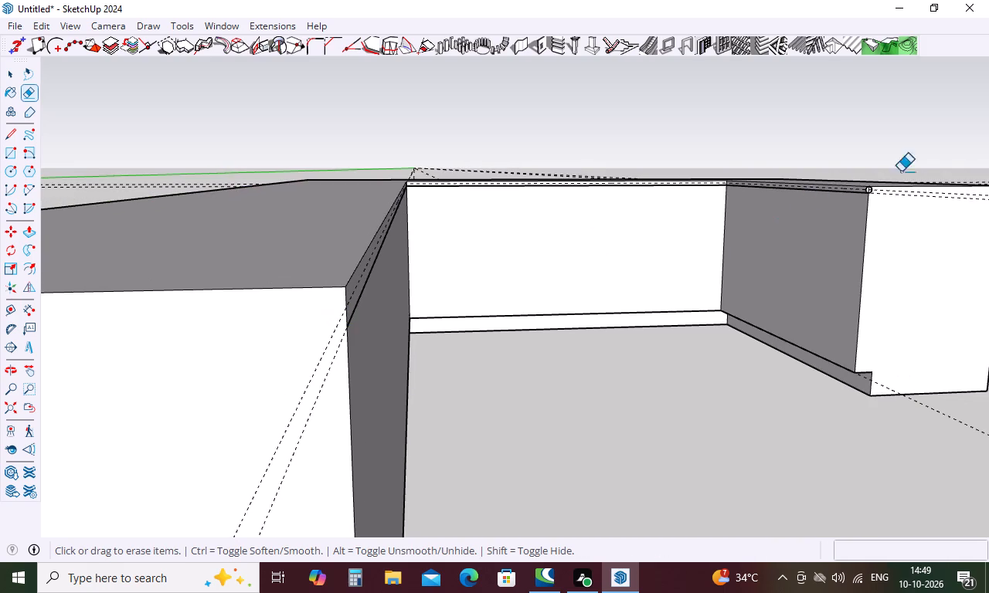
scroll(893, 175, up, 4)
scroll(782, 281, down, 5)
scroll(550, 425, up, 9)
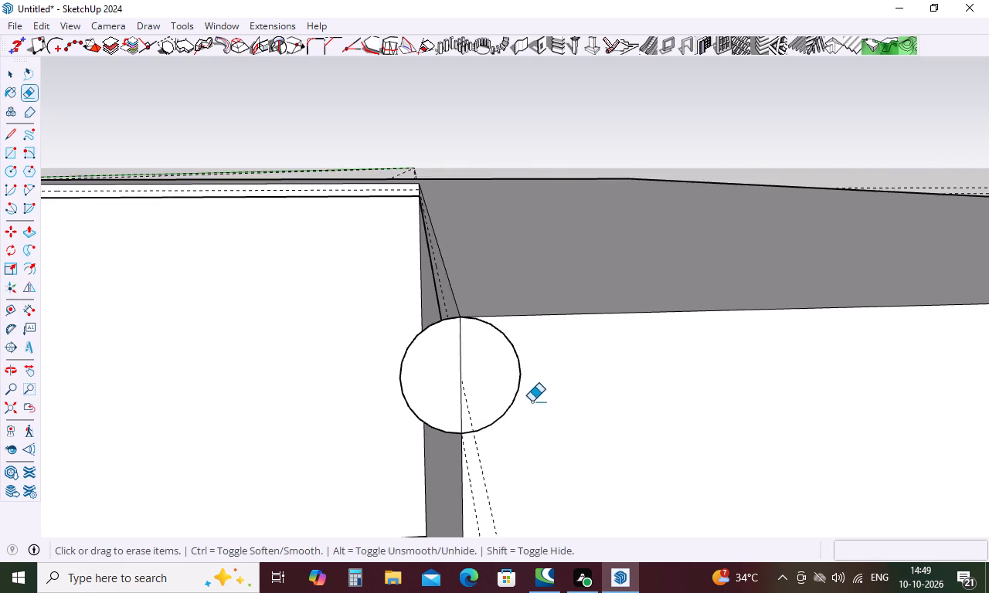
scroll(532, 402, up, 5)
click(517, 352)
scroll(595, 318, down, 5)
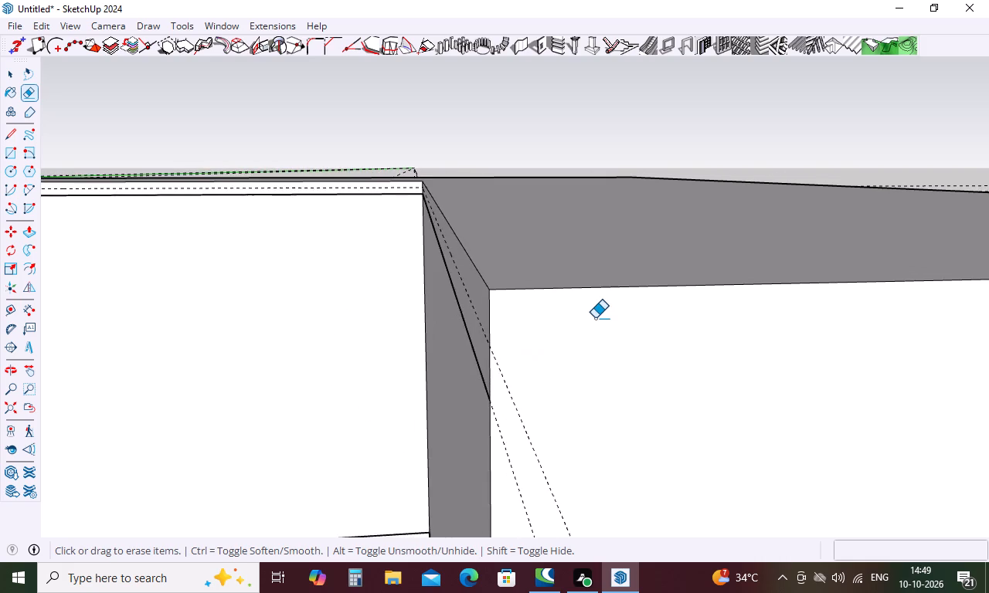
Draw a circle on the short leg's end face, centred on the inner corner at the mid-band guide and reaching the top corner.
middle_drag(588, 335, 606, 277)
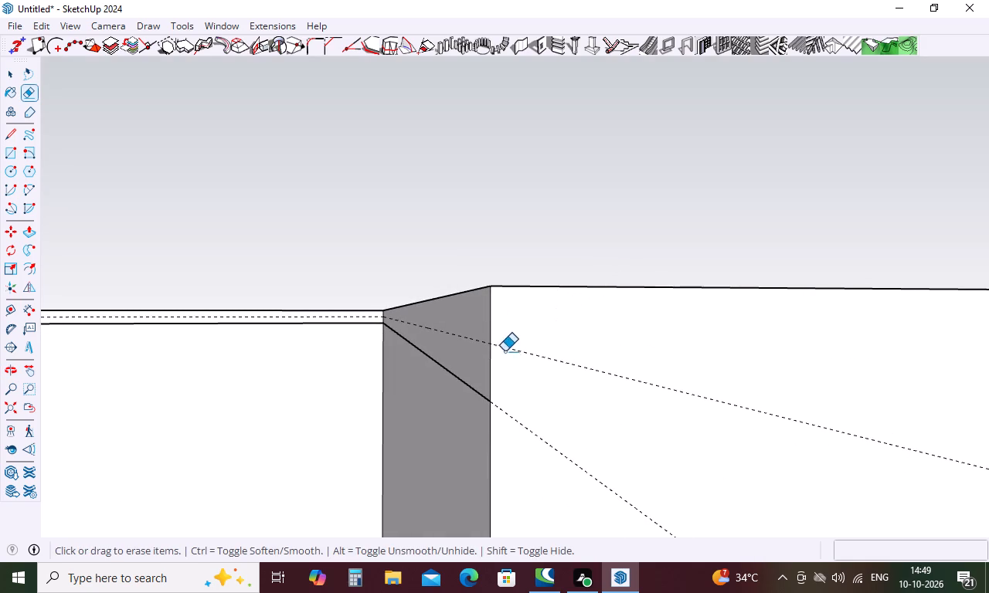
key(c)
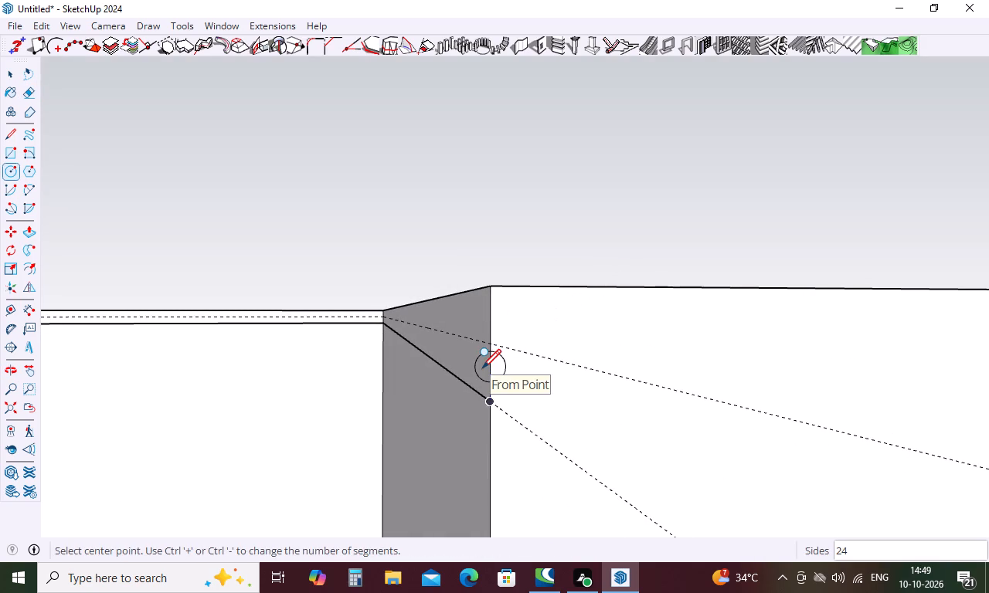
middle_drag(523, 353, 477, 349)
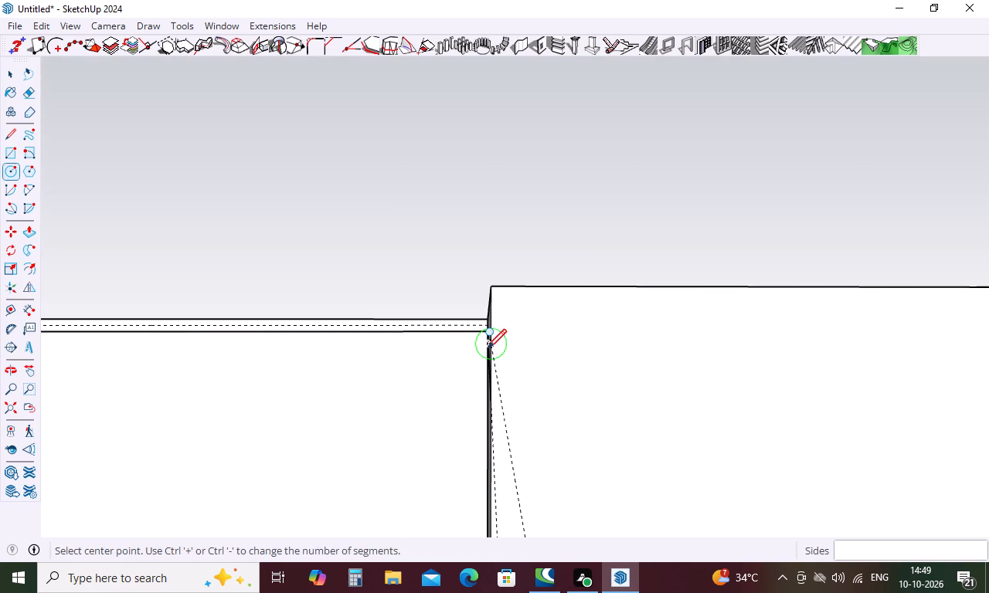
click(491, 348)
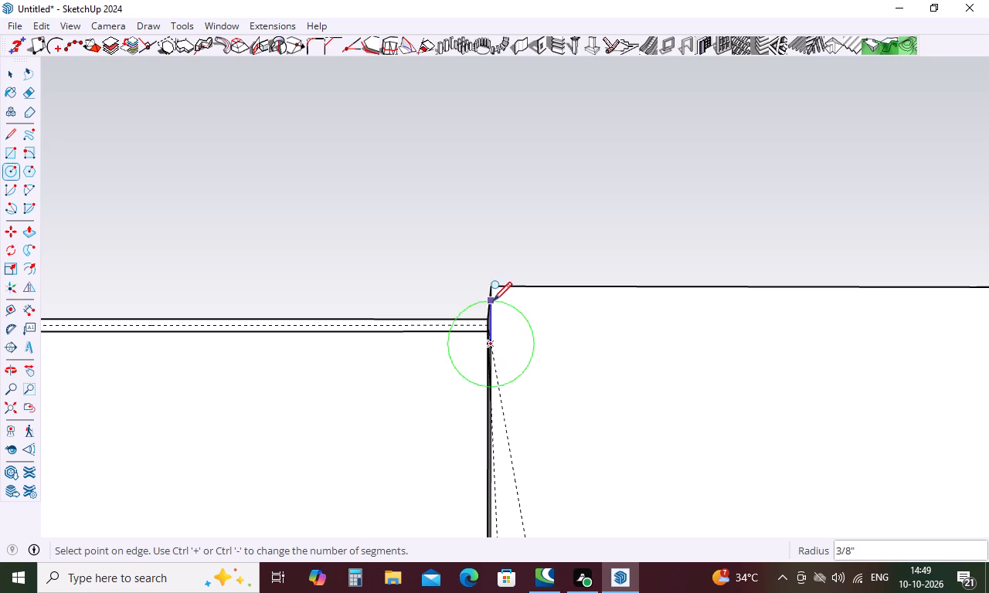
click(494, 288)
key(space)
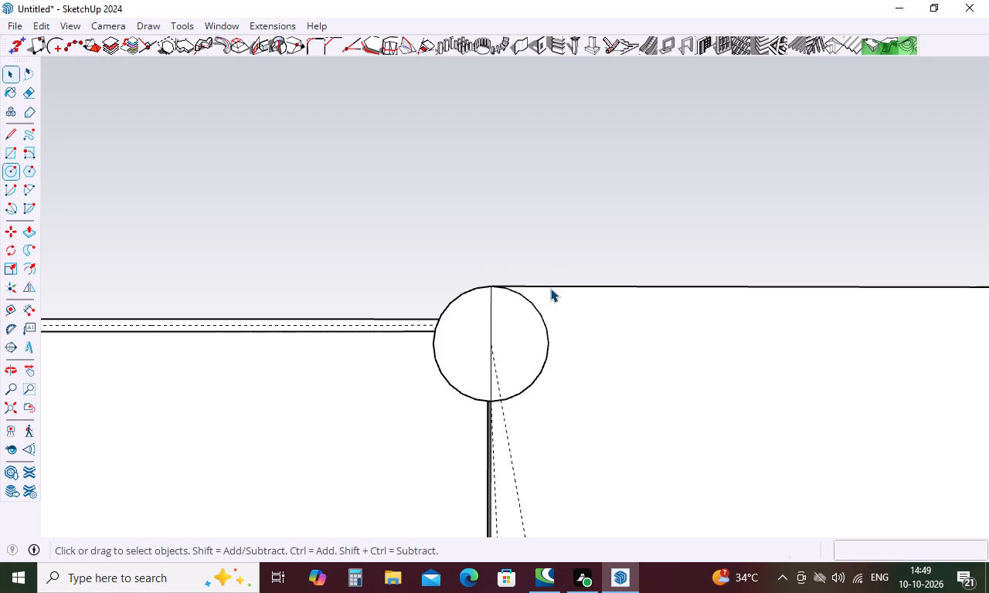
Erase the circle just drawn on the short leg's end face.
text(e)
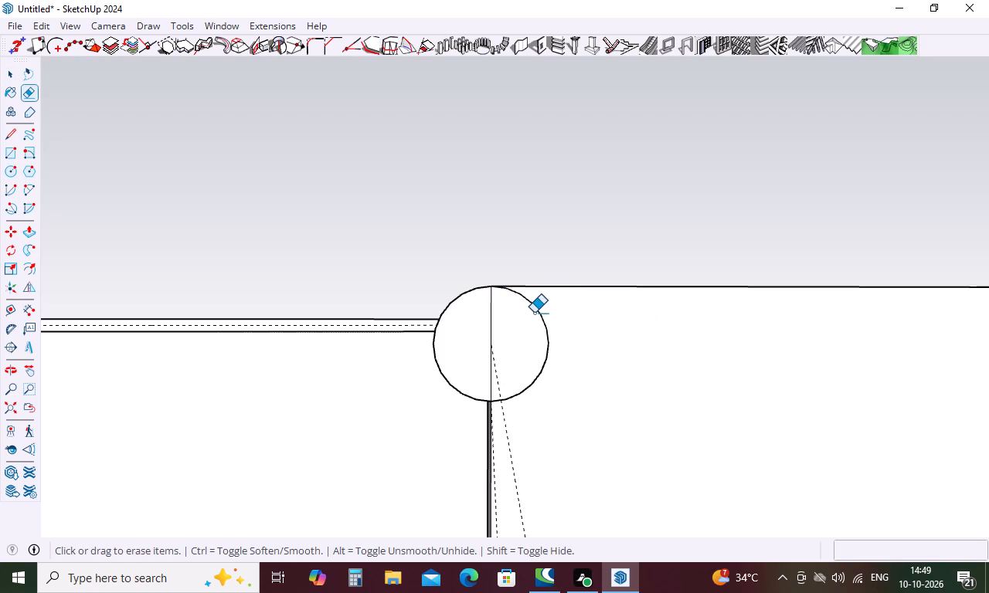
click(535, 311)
Draw a 1/2" radius circle parallel to the short leg's end face, centred where the mid-band guide meets its inner corner.
scroll(525, 326, down, 5)
middle_drag(525, 326, 541, 360)
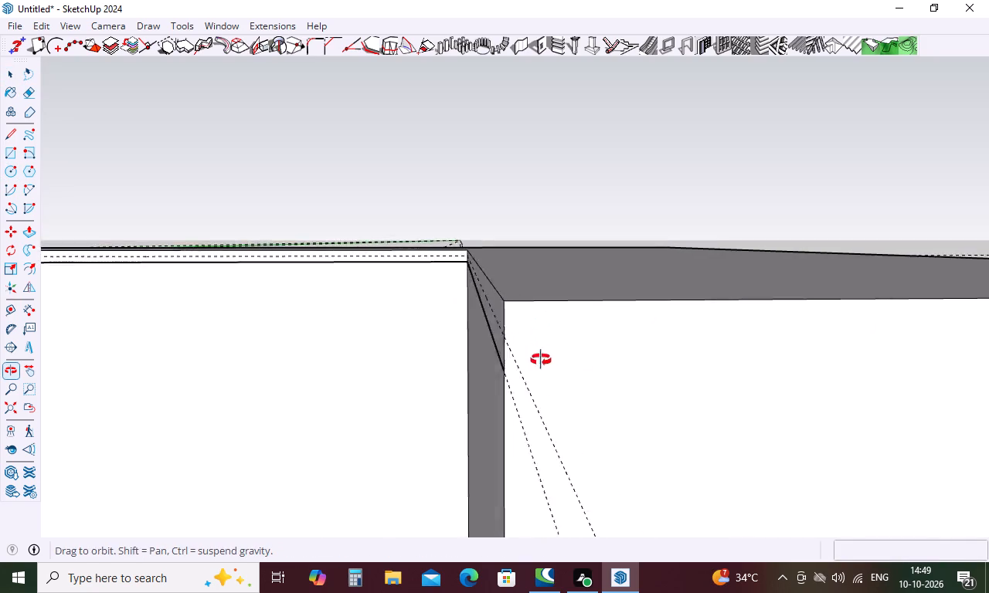
middle_drag(541, 360, 613, 360)
scroll(502, 351, up, 10)
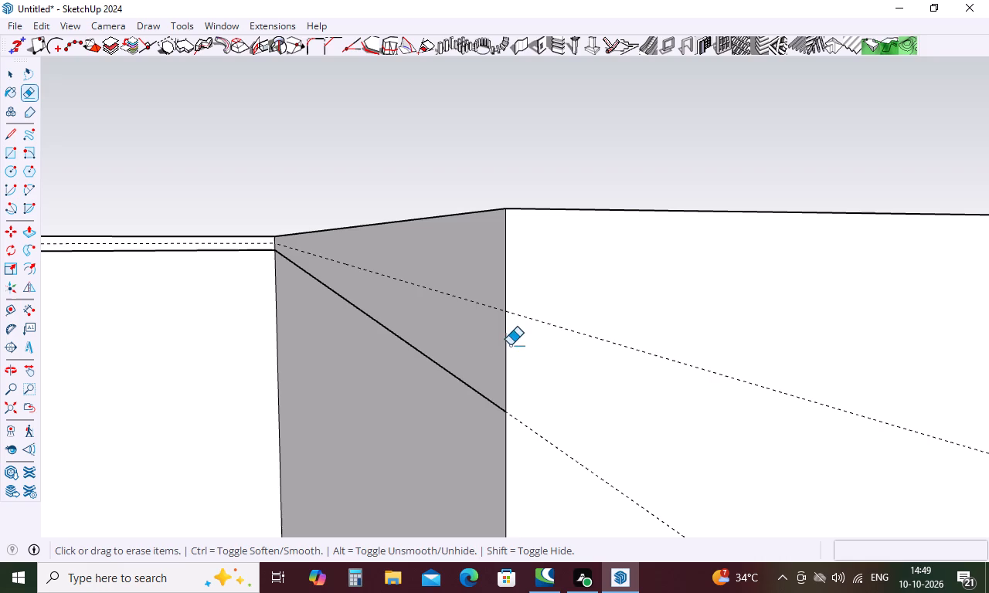
key(c)
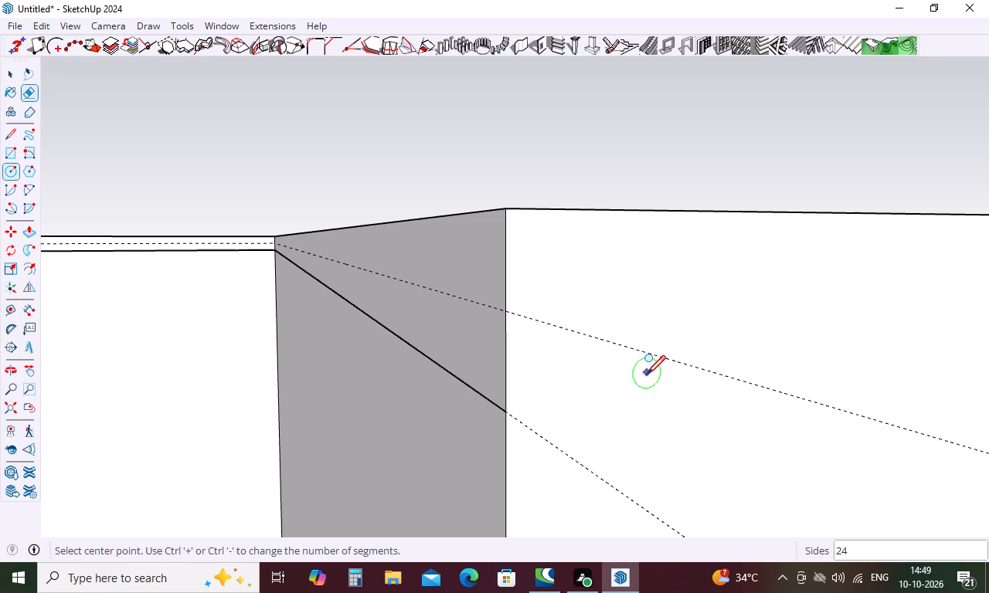
click(508, 312)
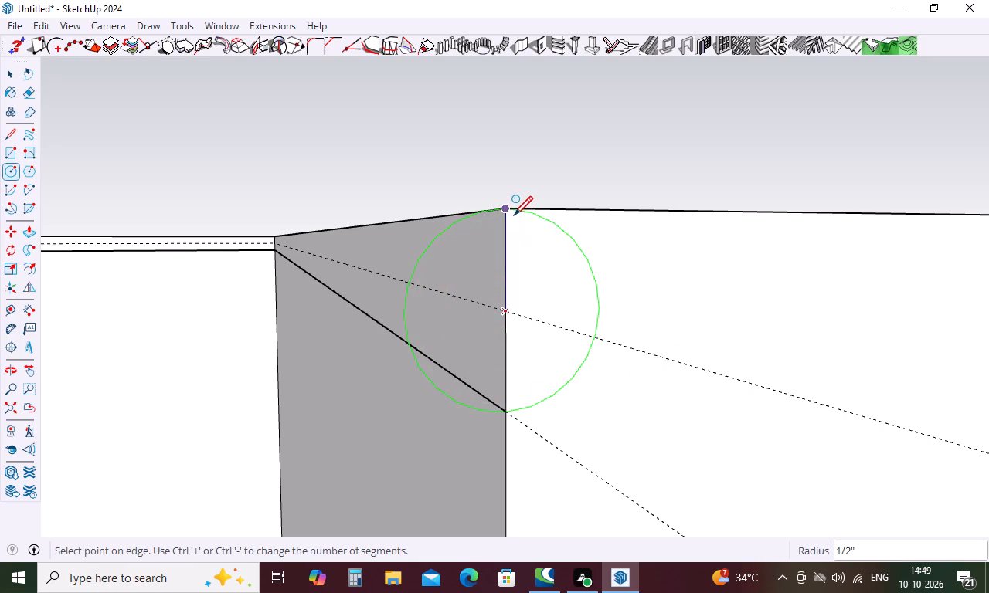
click(514, 214)
key(space)
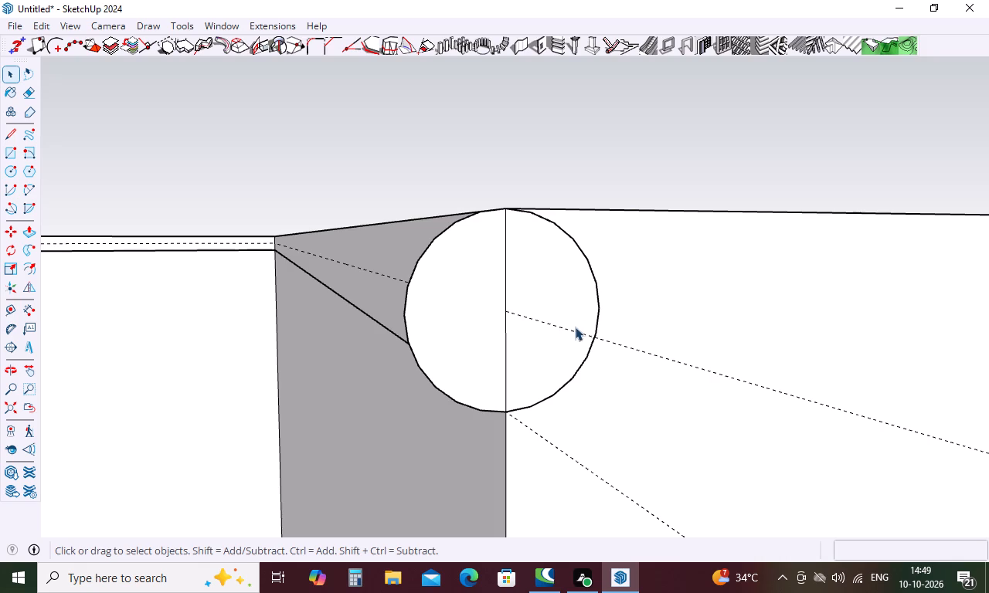
Examine the circle and its face at the short leg's inner corner from several angles.
click(596, 295)
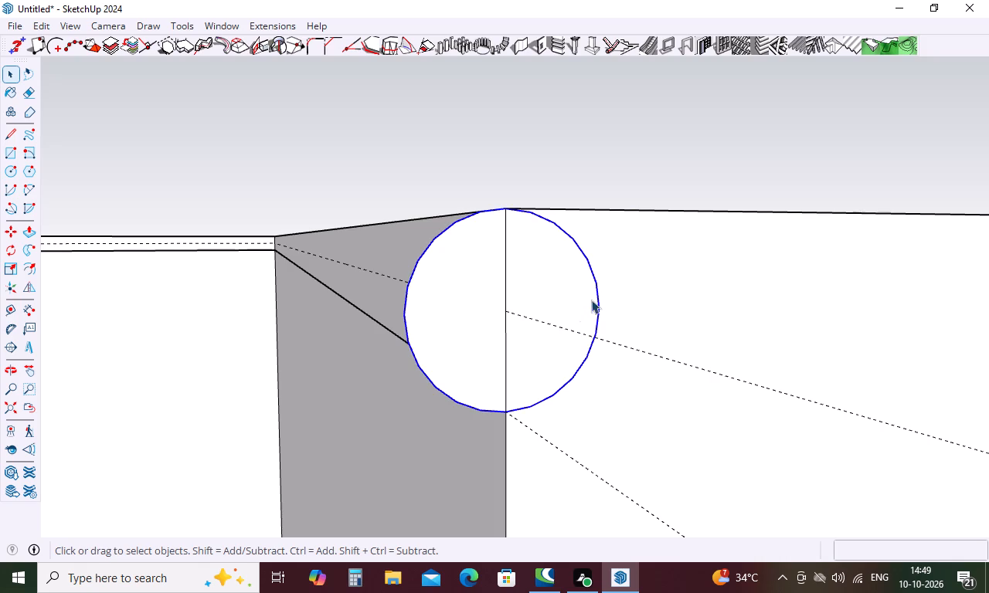
middle_drag(542, 324, 988, 346)
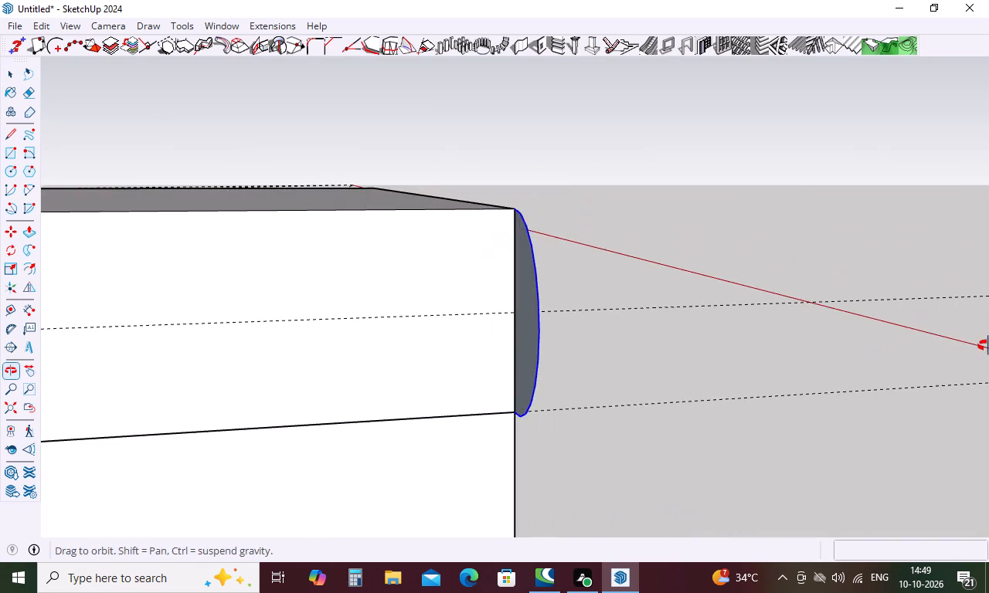
middle_drag(988, 346, 828, 528)
scroll(609, 284, up, 5)
scroll(331, 178, up, 15)
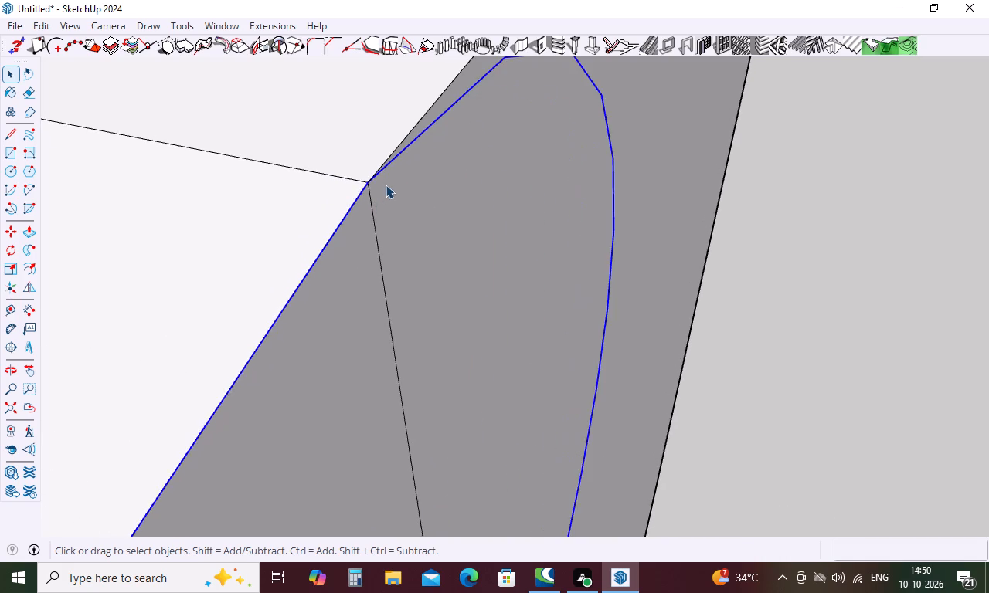
middle_drag(383, 185, 368, 288)
scroll(396, 266, up, 1)
middle_drag(396, 266, 420, 153)
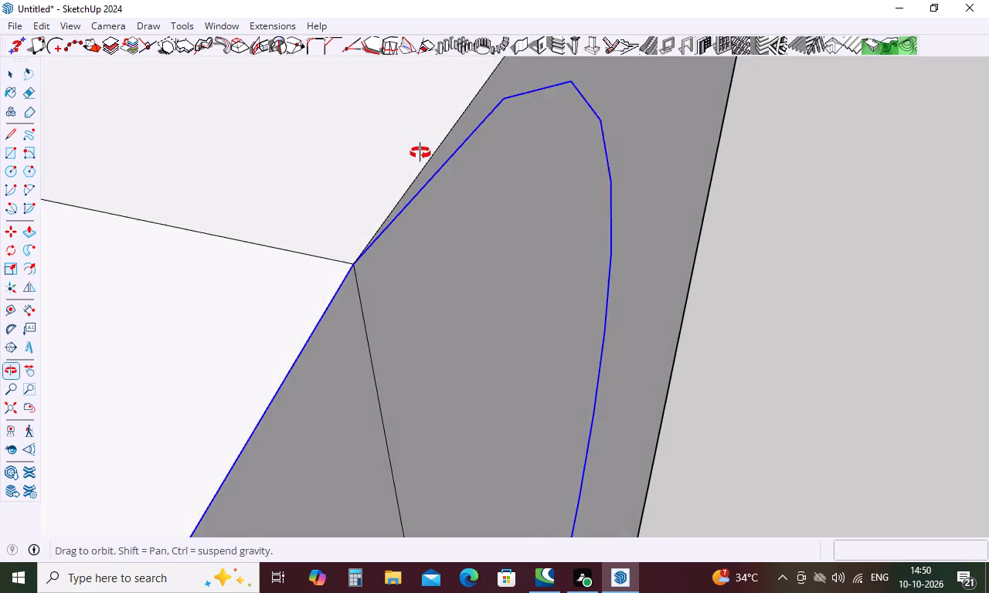
middle_drag(420, 153, 423, 145)
scroll(423, 145, down, 12)
middle_drag(389, 271, 407, 165)
scroll(408, 164, down, 5)
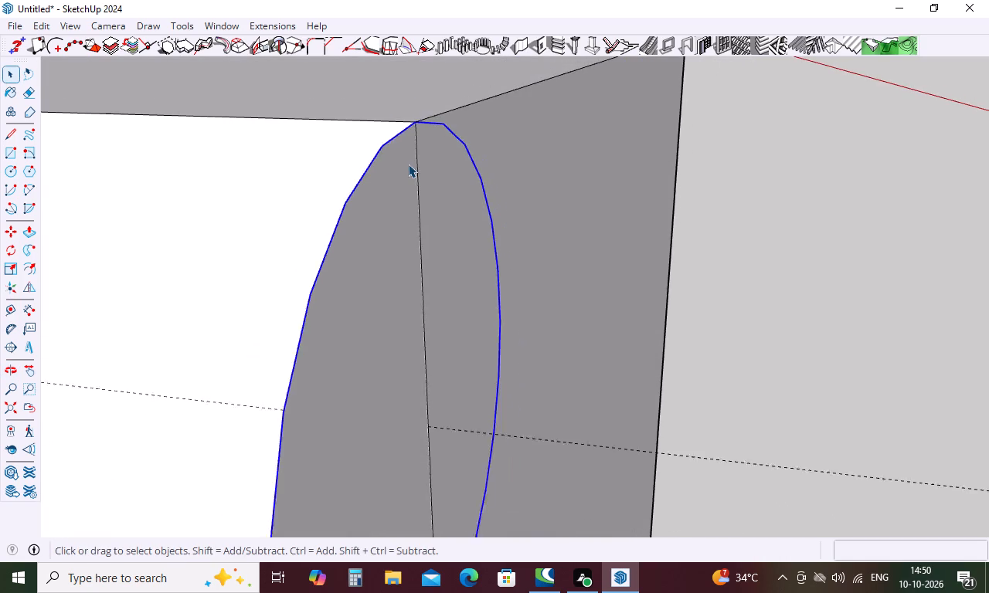
scroll(404, 171, down, 9)
click(383, 278)
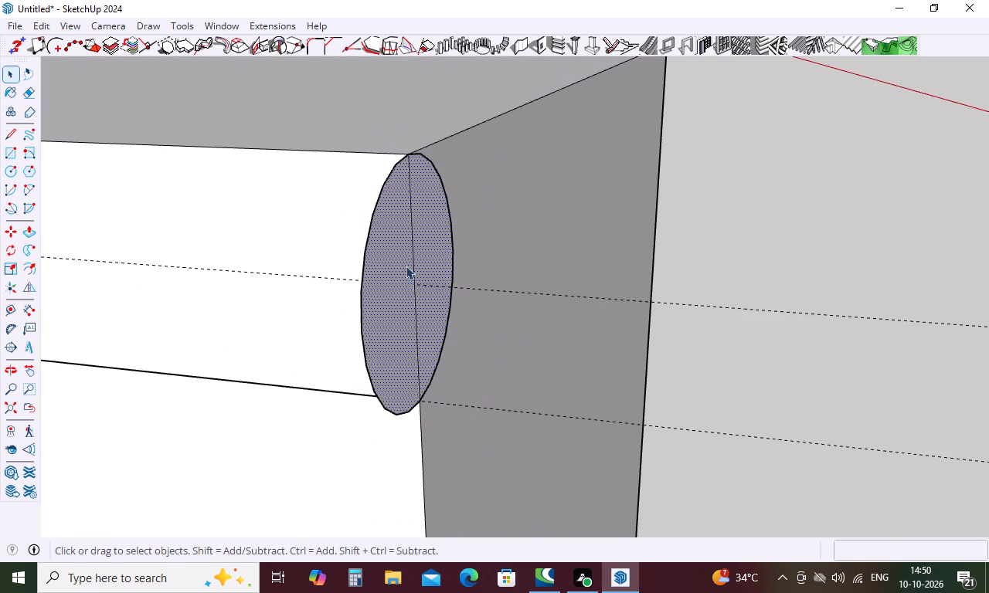
middle_drag(406, 266, 294, 280)
click(453, 276)
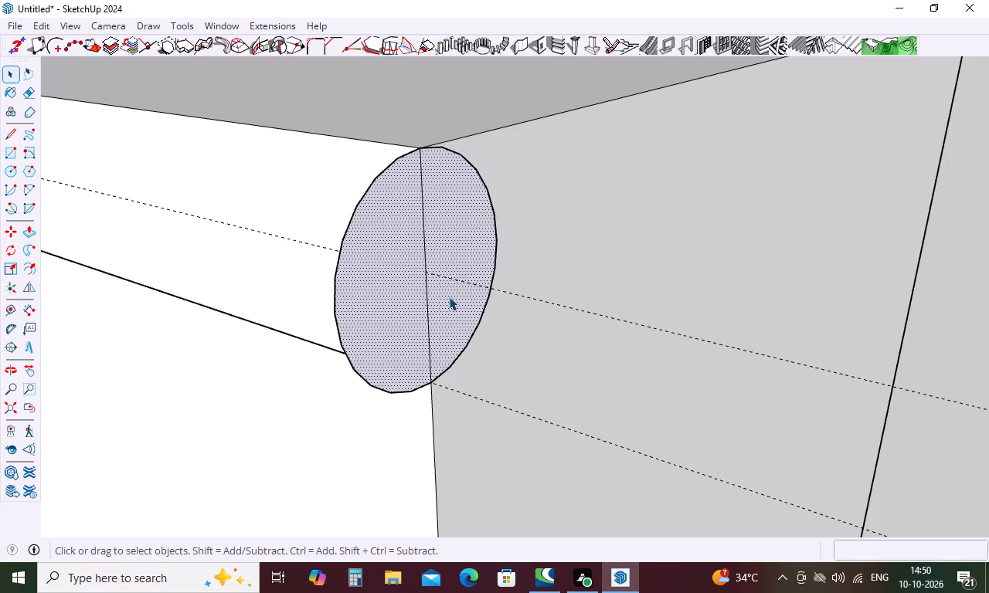
scroll(333, 346, down, 5)
key(space)
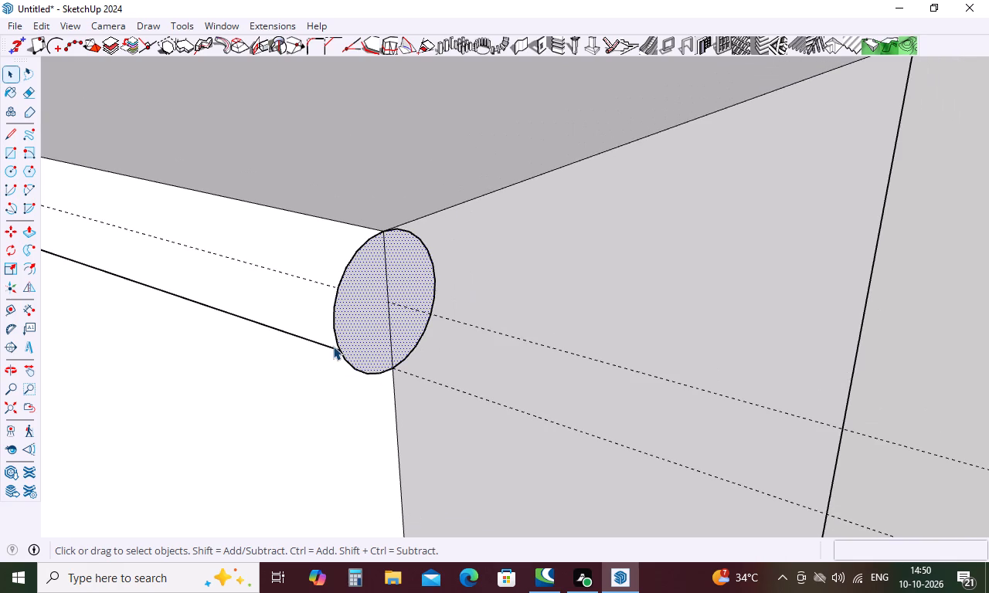
Undo the circle at the short leg's inner corner.
key(ctrl+z)
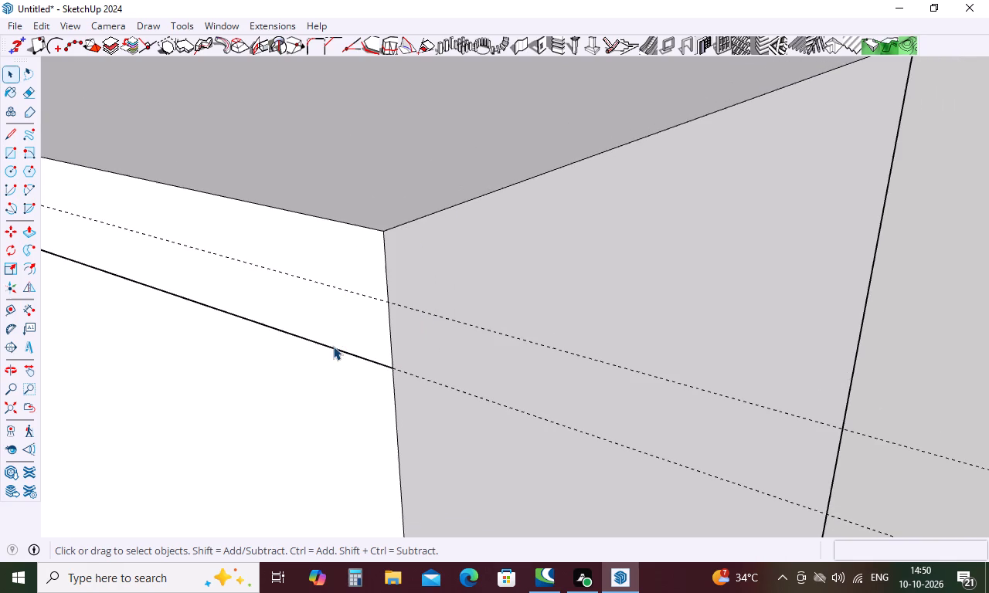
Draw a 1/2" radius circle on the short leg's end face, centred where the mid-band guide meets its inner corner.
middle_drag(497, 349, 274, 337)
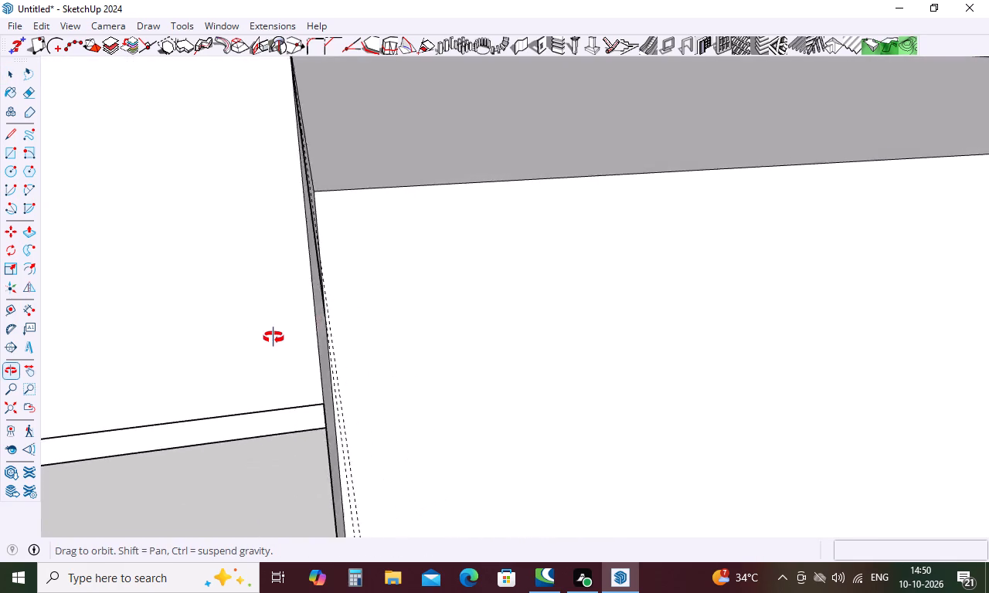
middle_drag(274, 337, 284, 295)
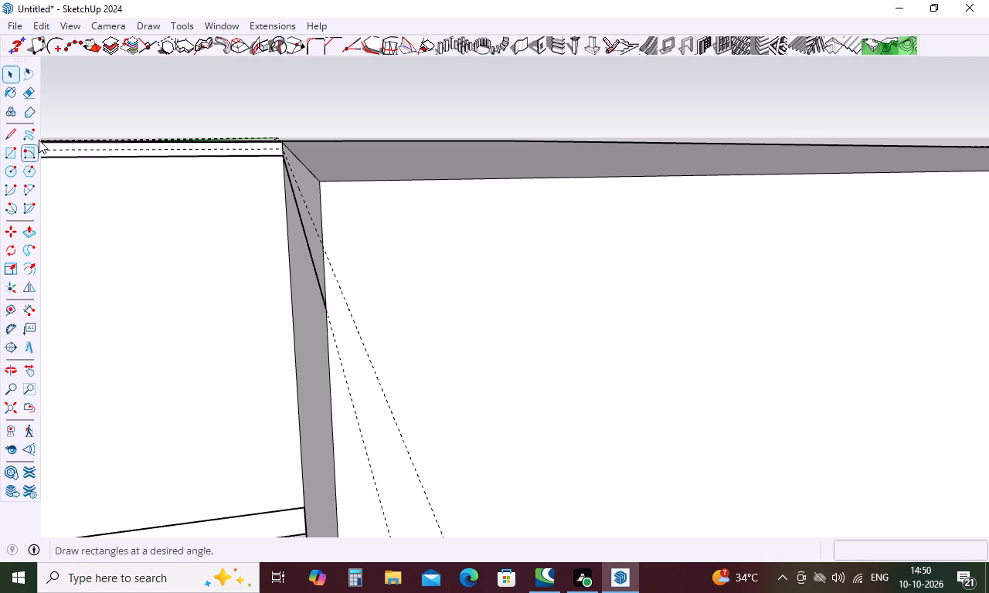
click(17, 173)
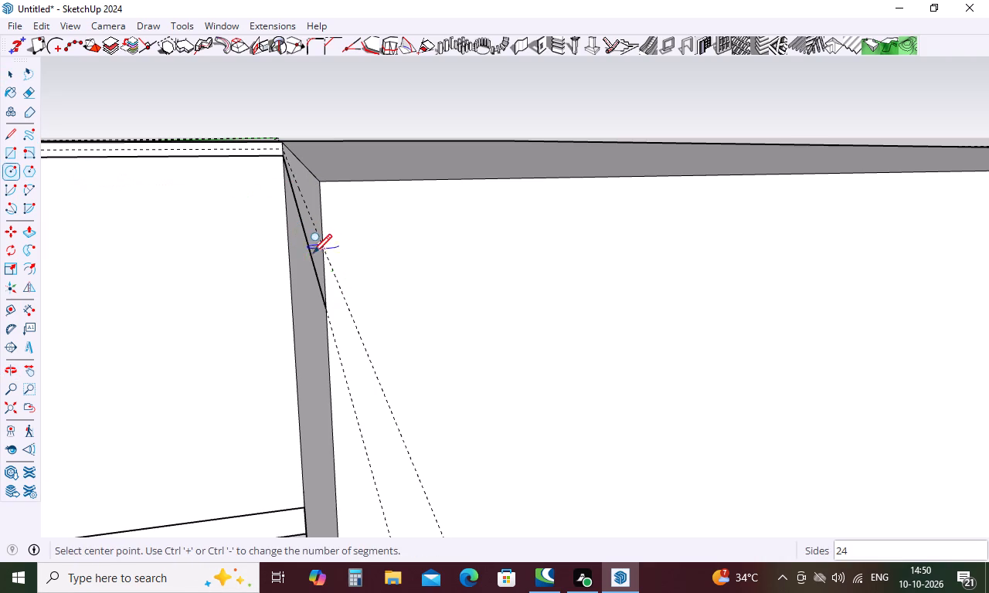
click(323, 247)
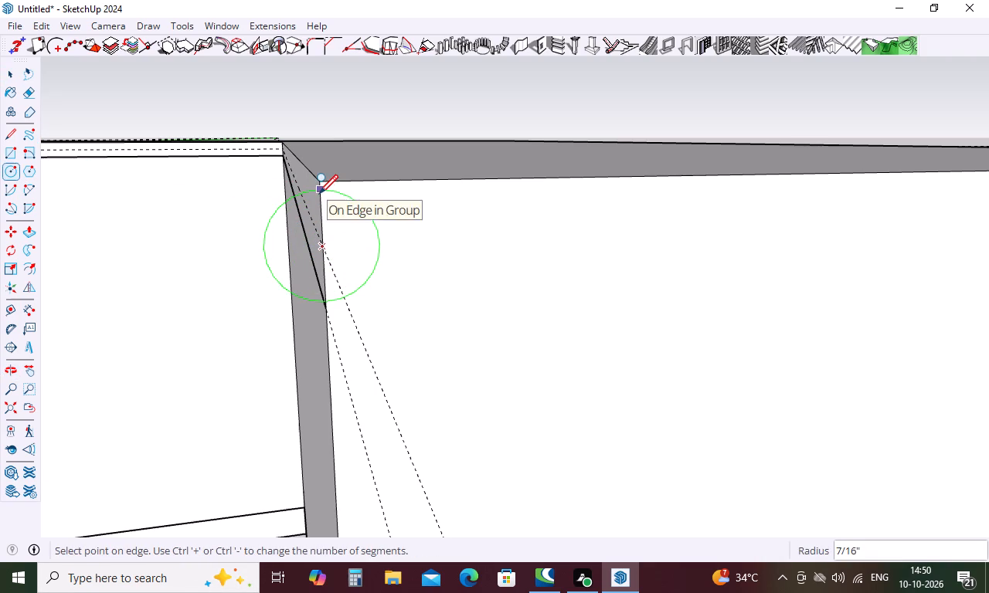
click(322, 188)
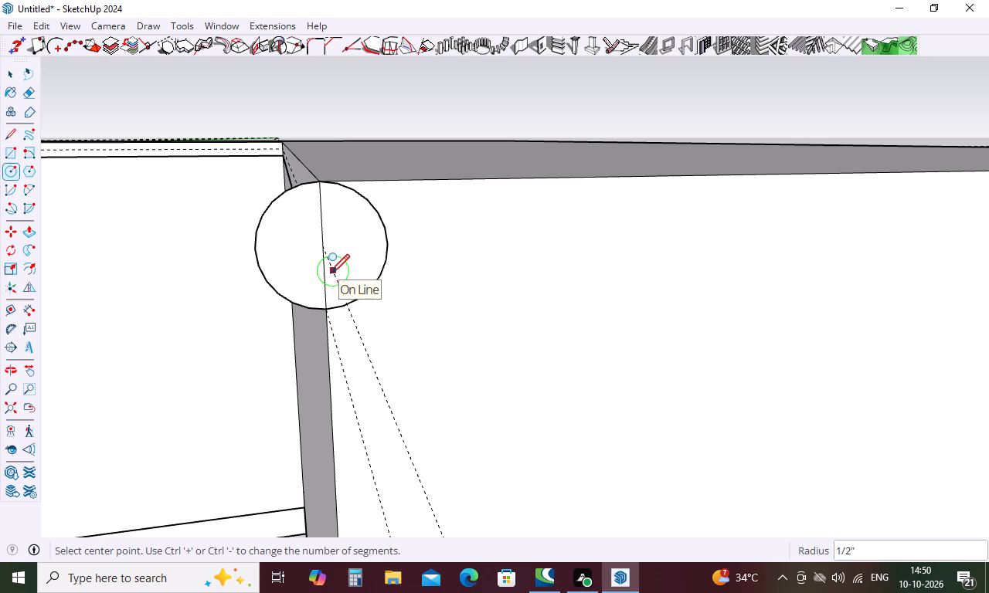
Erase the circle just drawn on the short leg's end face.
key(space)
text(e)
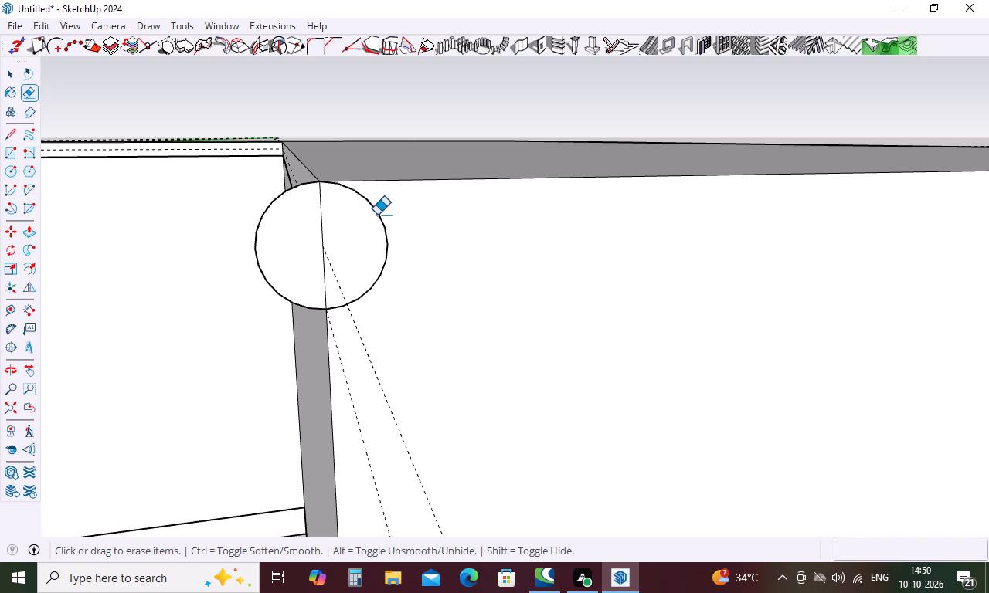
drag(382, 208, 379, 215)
Draw a 1/2" radius circle on the opposite, longer leg's end face, centred on the inner corner at the mid-band guide and reaching the top corner.
scroll(378, 215, down, 8)
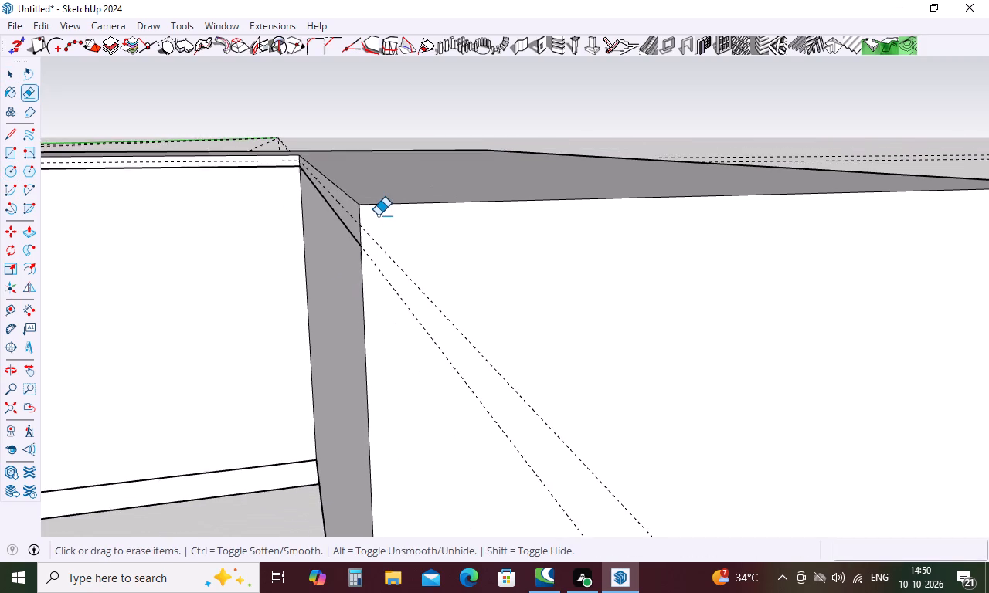
scroll(378, 215, down, 16)
scroll(378, 215, down, 17)
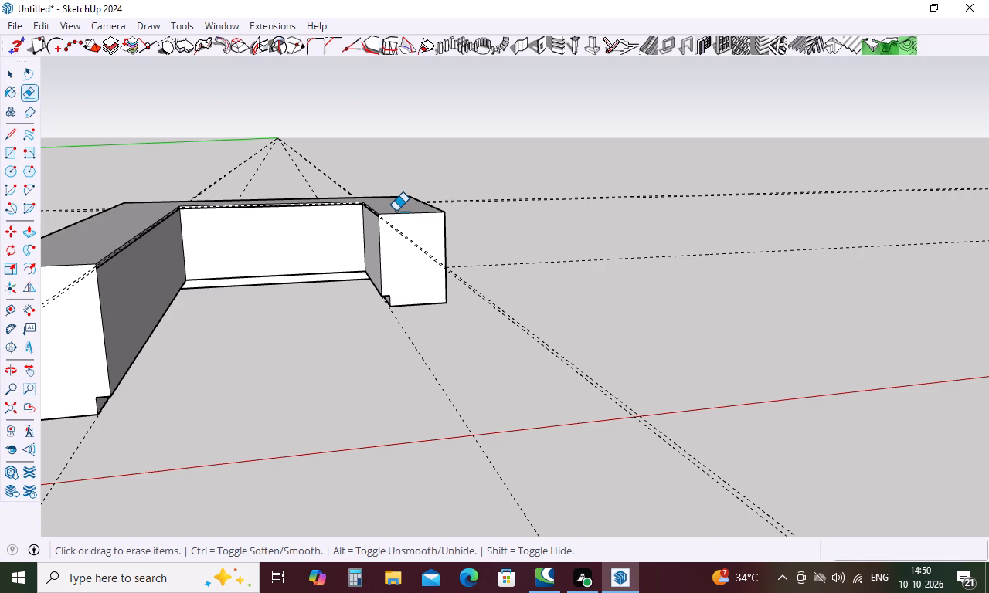
scroll(384, 229, down, 12)
scroll(299, 259, up, 1)
middle_drag(299, 259, 298, 259)
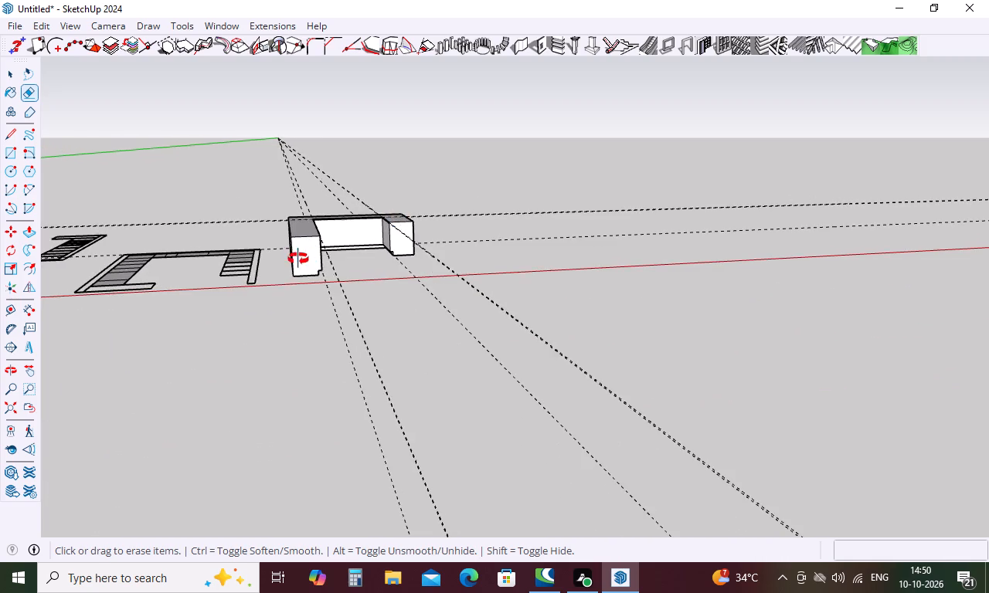
middle_drag(298, 259, 311, 187)
scroll(318, 202, up, 19)
scroll(346, 261, down, 6)
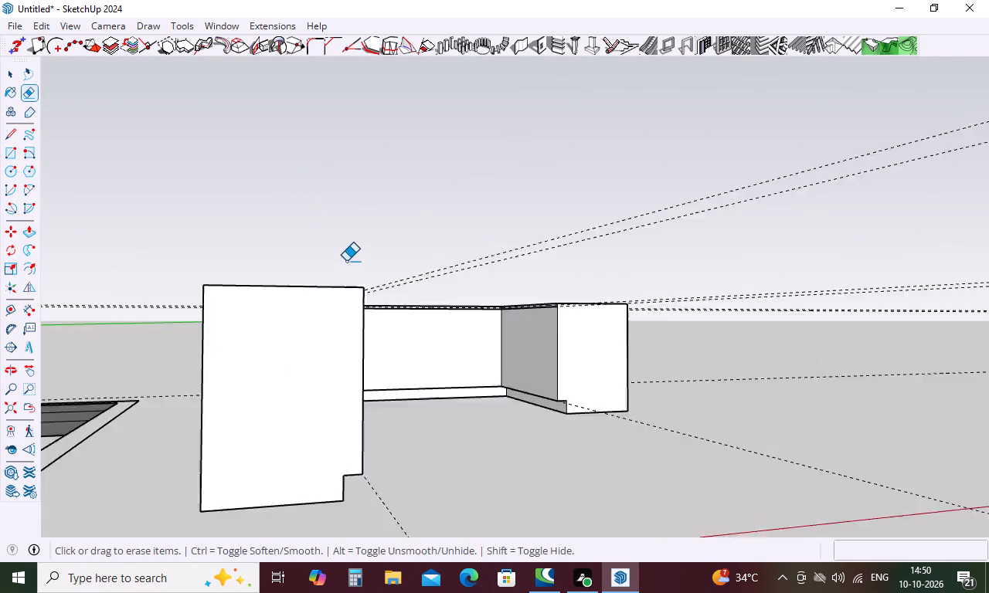
middle_drag(366, 282, 352, 347)
scroll(350, 354, up, 10)
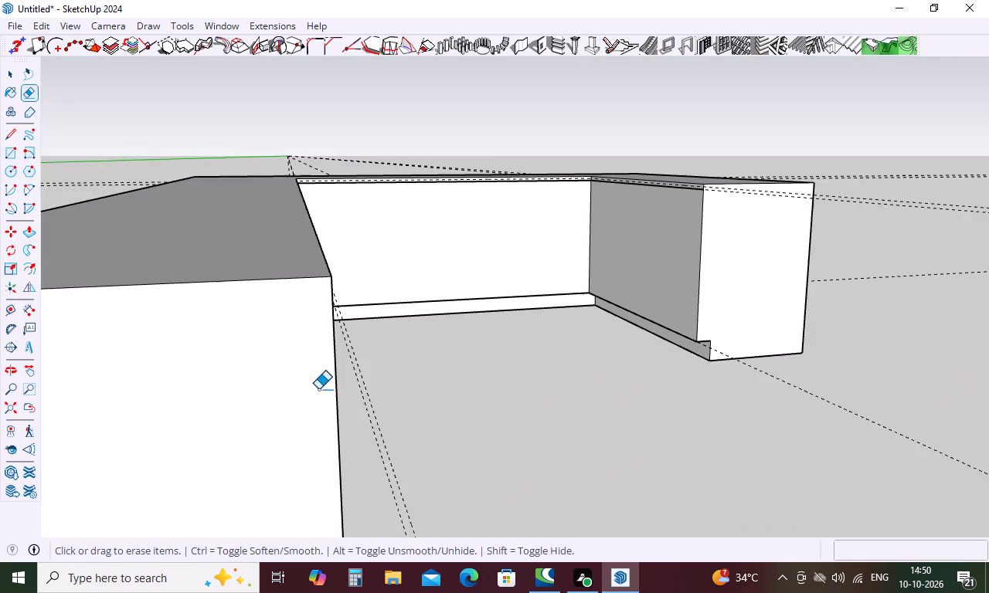
scroll(318, 389, up, 2)
middle_drag(348, 370, 345, 361)
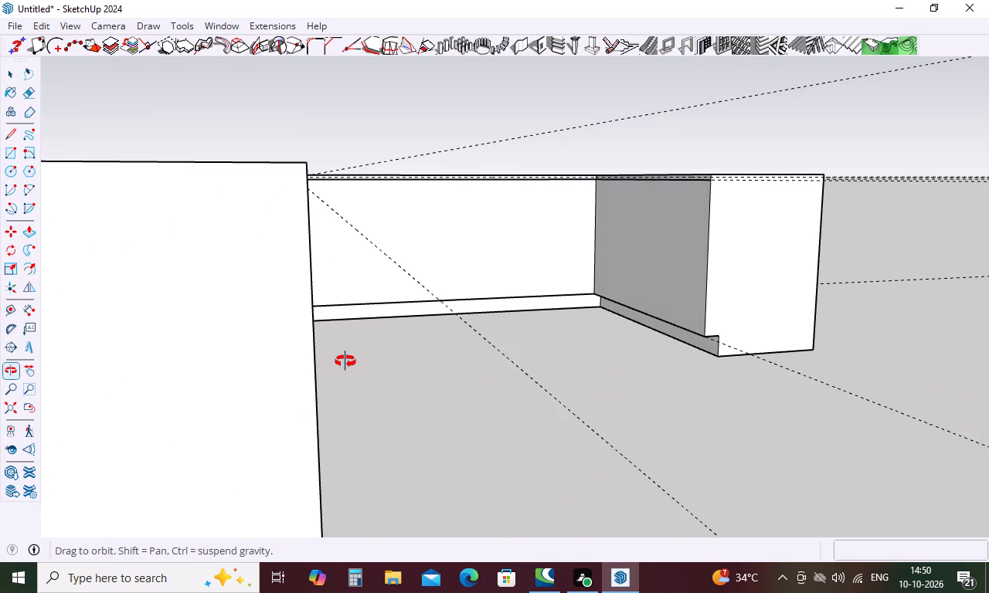
middle_drag(345, 361, 347, 351)
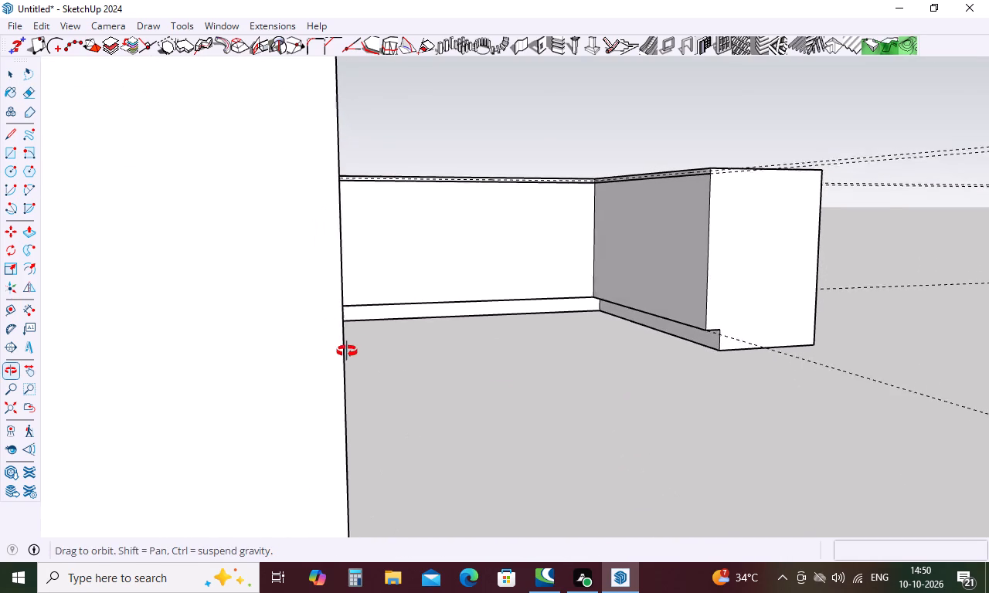
middle_drag(347, 351, 346, 353)
scroll(346, 353, down, 3)
middle_drag(347, 325, 339, 328)
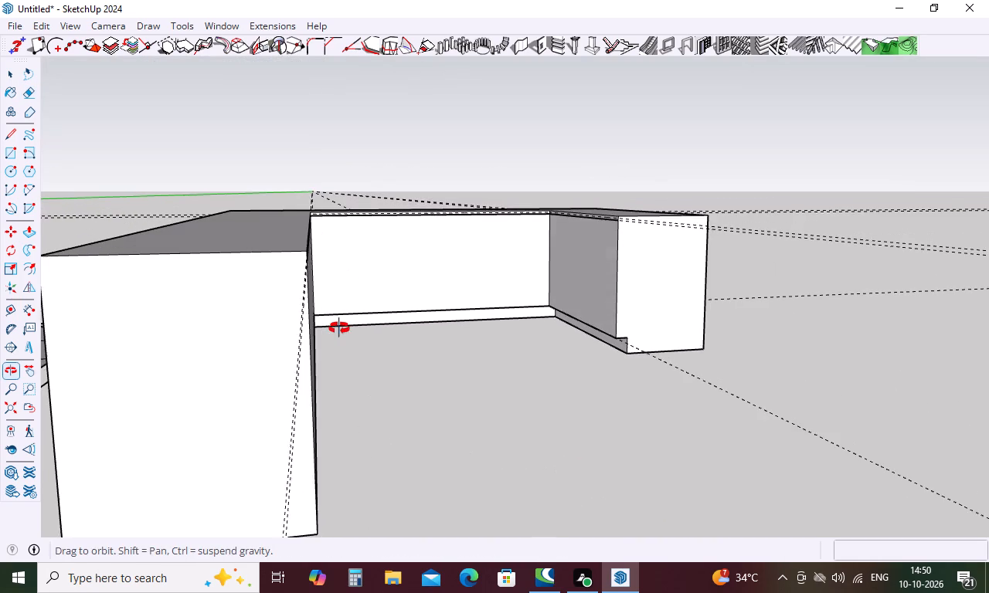
middle_drag(339, 328, 338, 329)
scroll(314, 282, up, 6)
scroll(309, 270, down, 5)
middle_drag(311, 268, 304, 274)
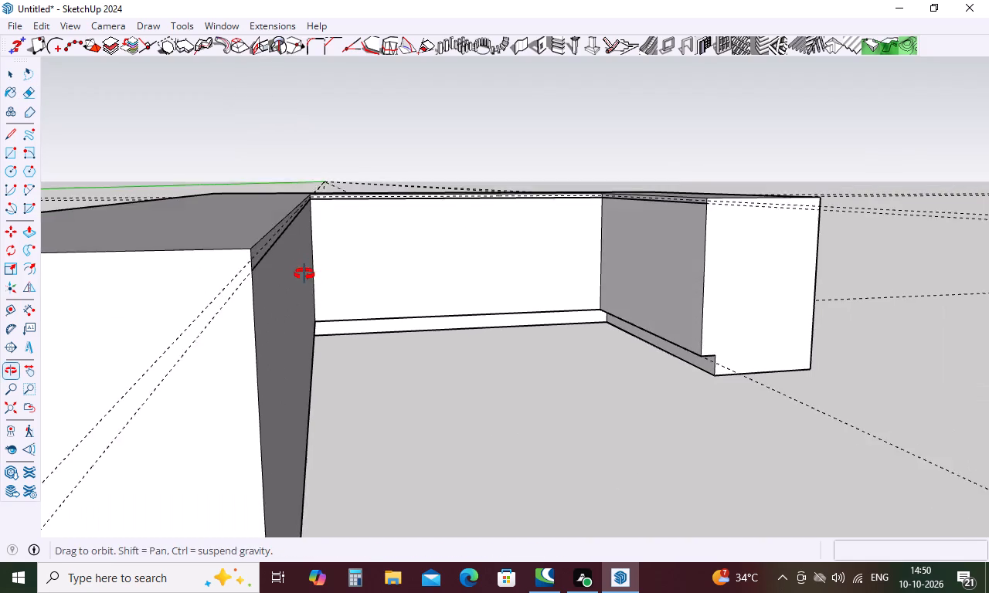
middle_drag(304, 274, 302, 276)
scroll(209, 300, up, 6)
scroll(147, 332, up, 16)
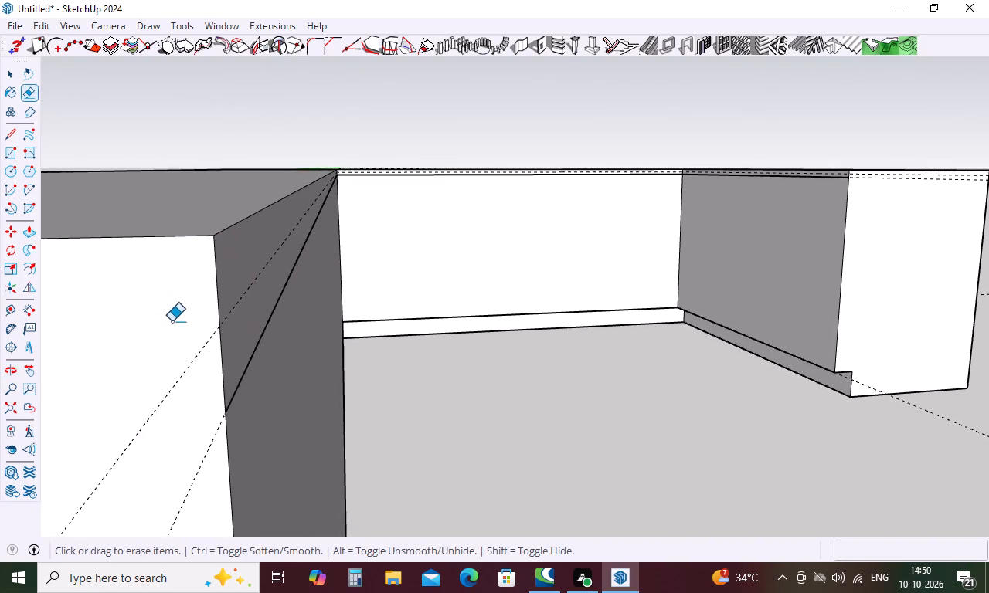
scroll(172, 321, up, 12)
scroll(243, 337, up, 17)
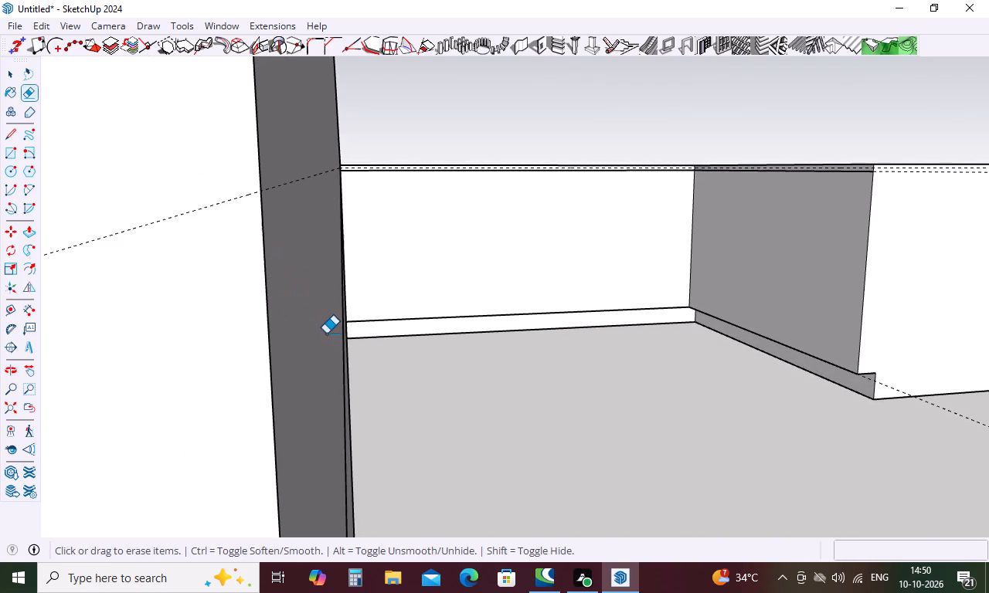
scroll(298, 259, up, 7)
scroll(297, 253, down, 12)
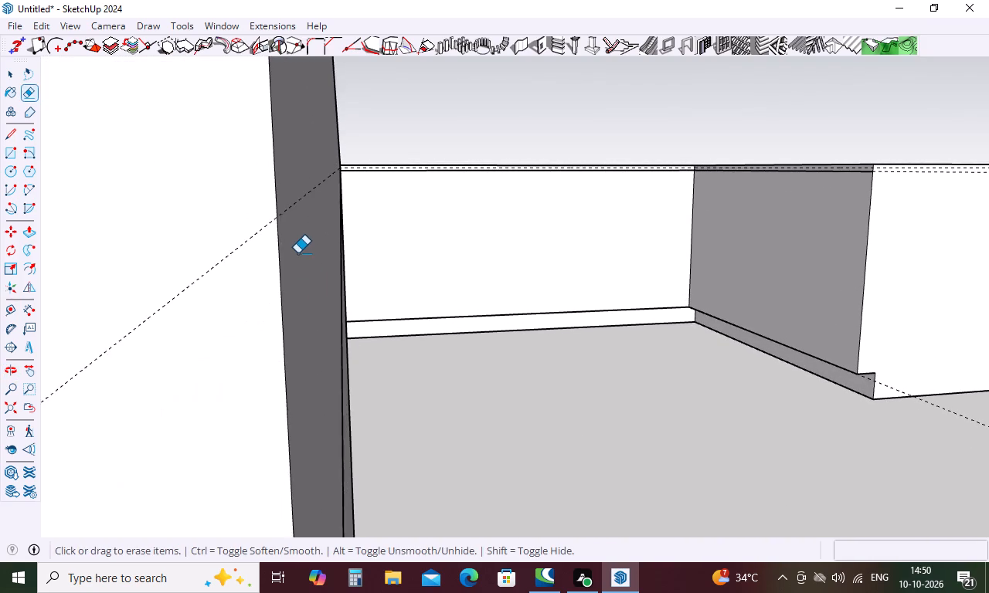
scroll(297, 253, down, 14)
scroll(297, 253, up, 1)
scroll(297, 259, down, 13)
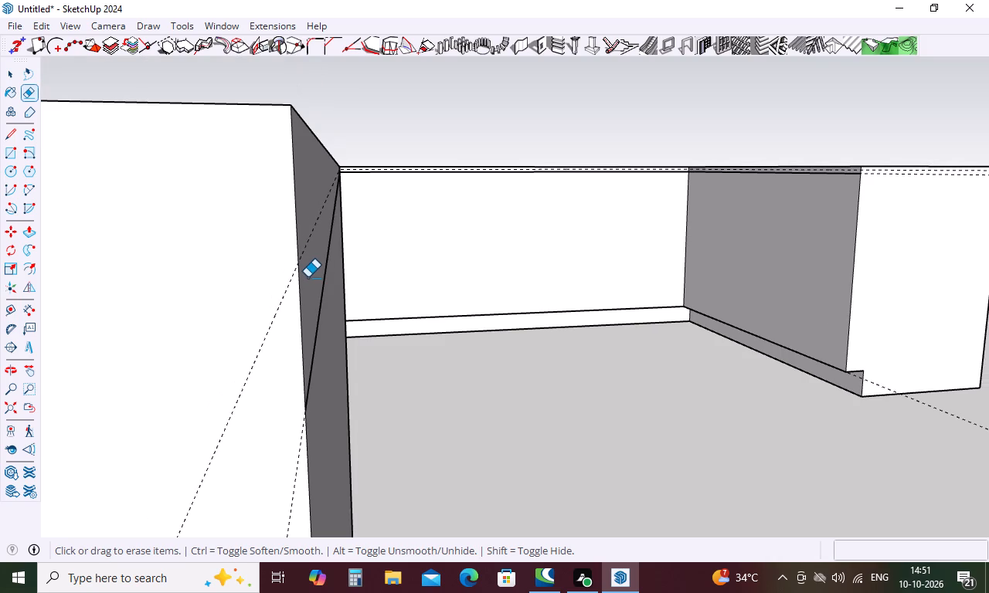
scroll(317, 257, down, 10)
middle_drag(333, 264, 232, 310)
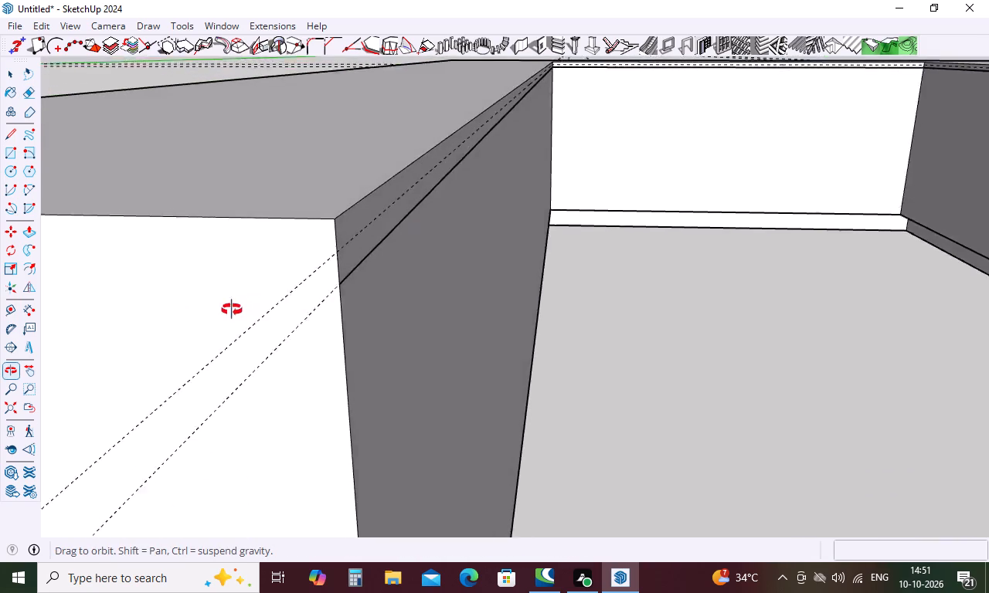
middle_drag(232, 310, 283, 303)
scroll(359, 280, down, 10)
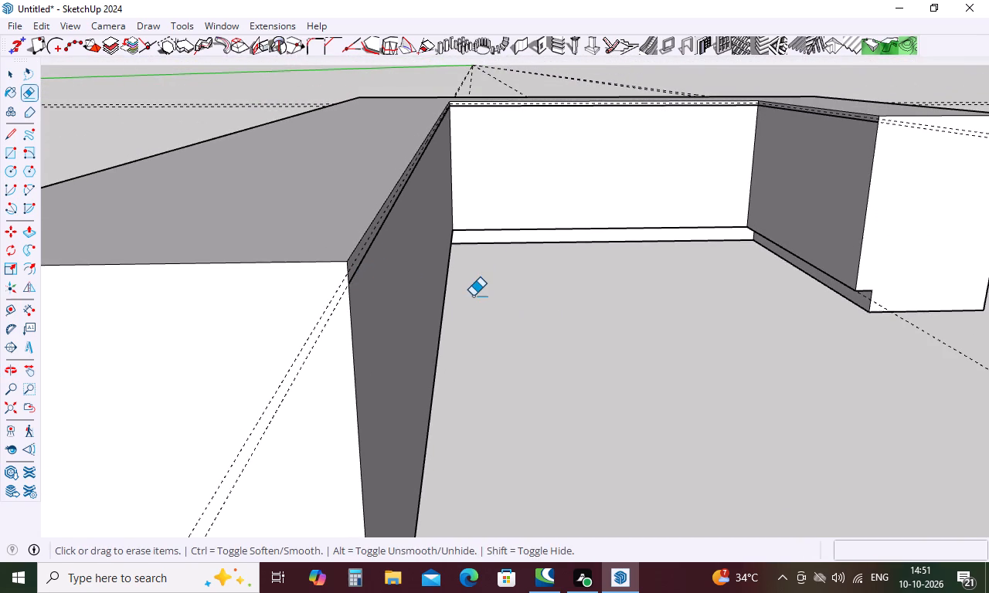
key(c)
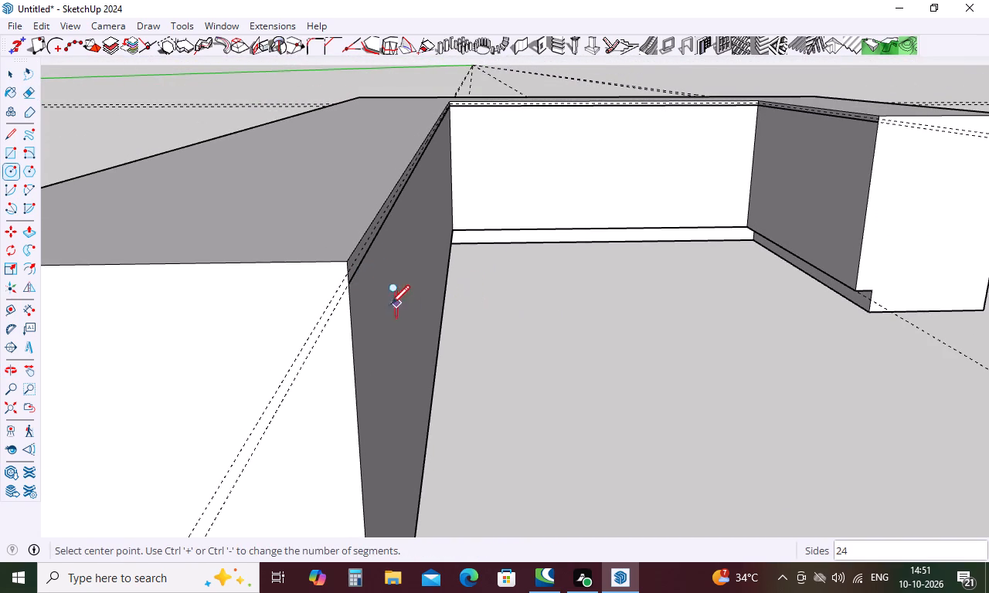
click(348, 274)
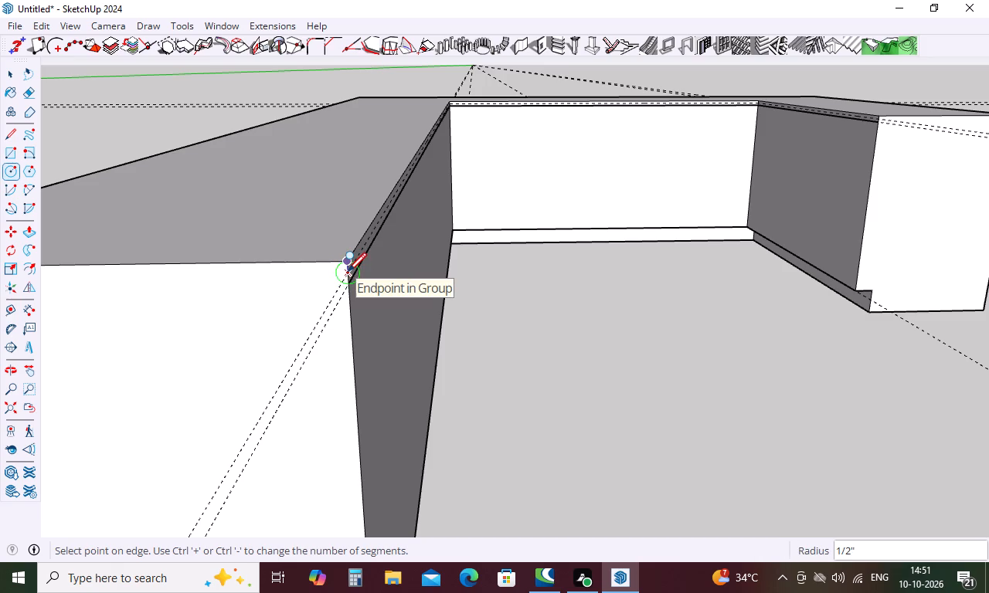
scroll(348, 270, up, 6)
click(348, 270)
Erase the circle at the inner top corner of the longer leg's end face.
middle_drag(345, 320, 369, 309)
scroll(332, 281, up, 19)
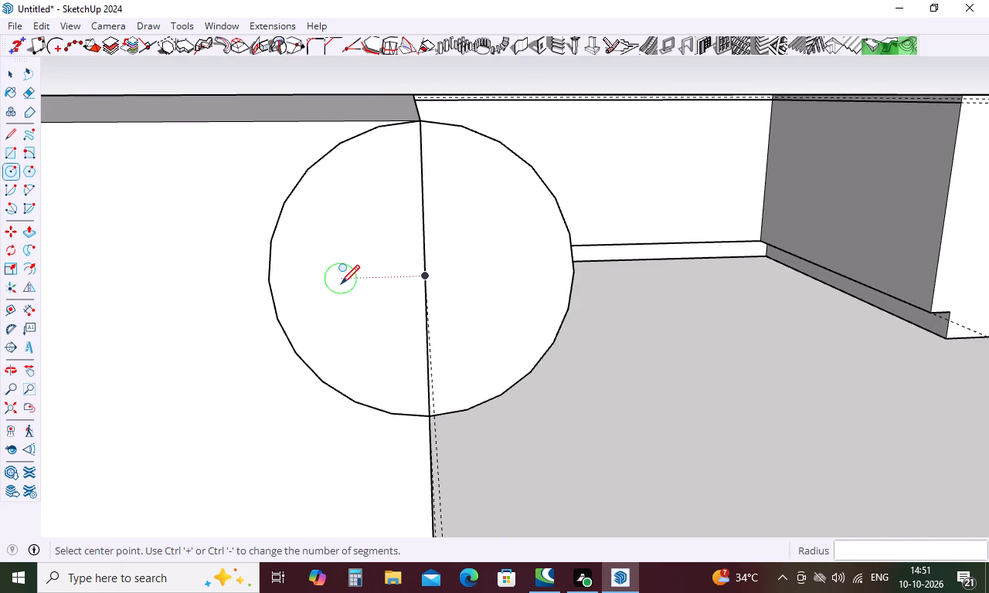
key(space)
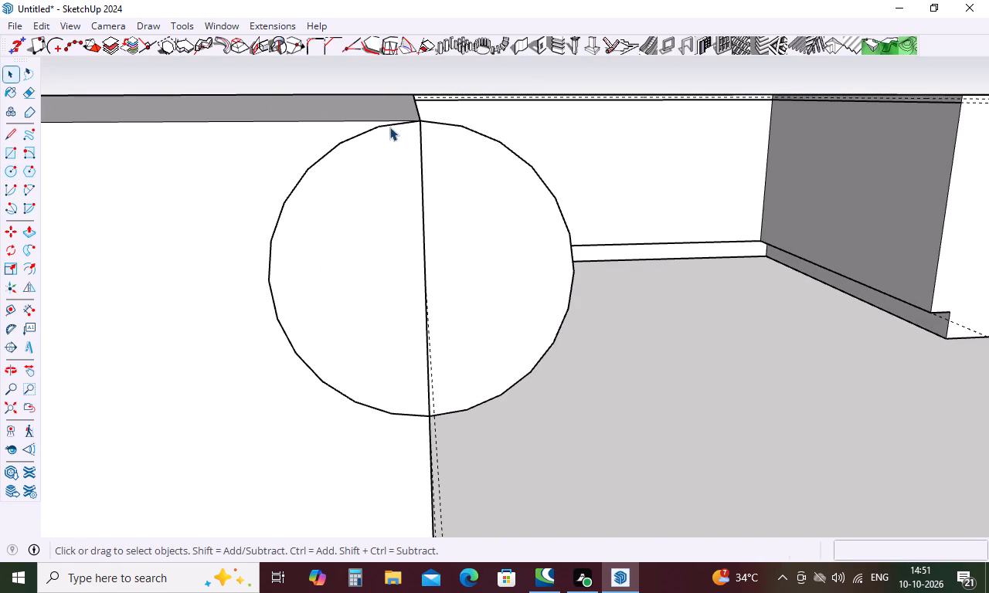
click(391, 123)
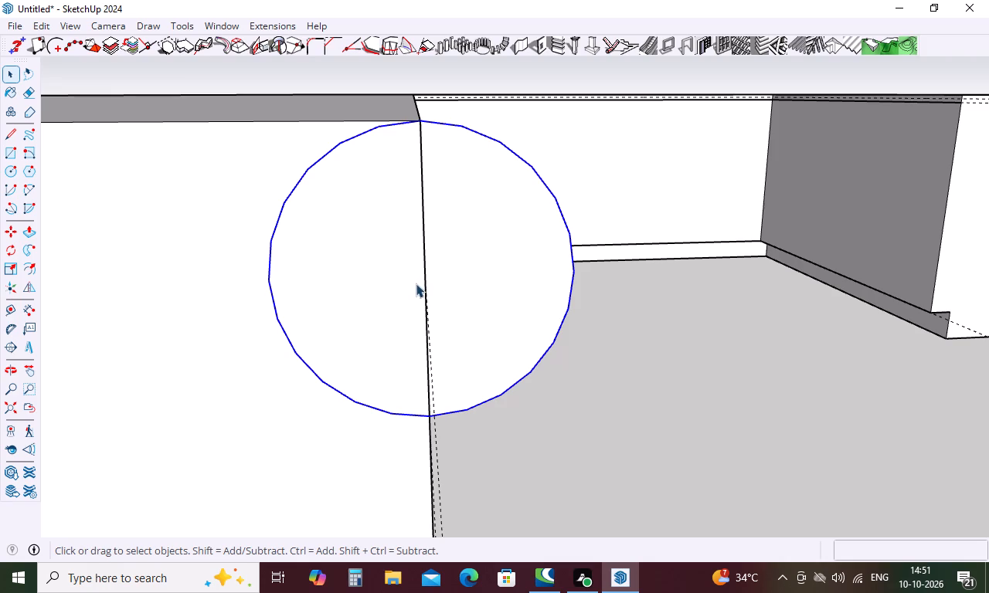
key(Delete)
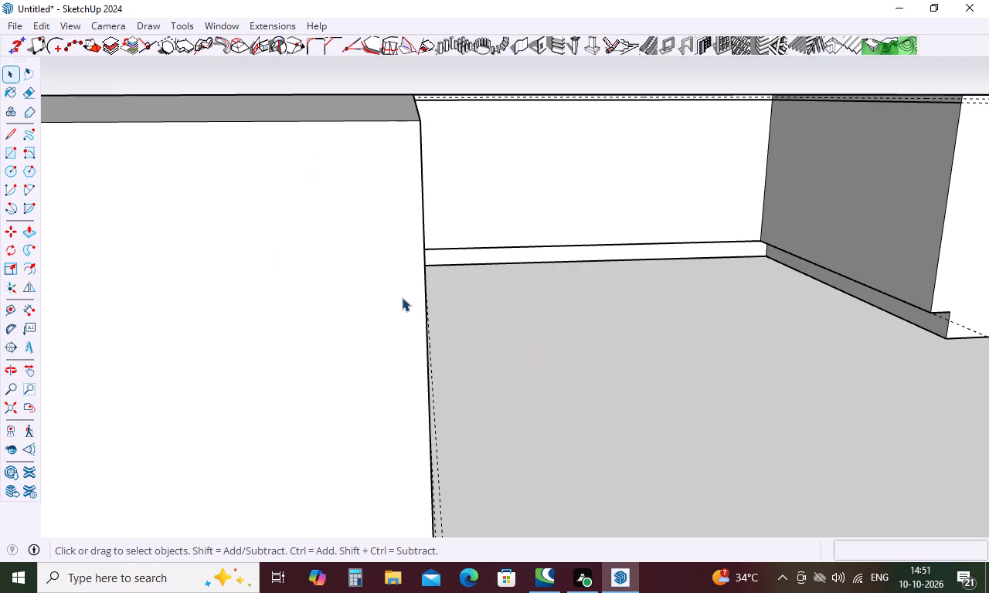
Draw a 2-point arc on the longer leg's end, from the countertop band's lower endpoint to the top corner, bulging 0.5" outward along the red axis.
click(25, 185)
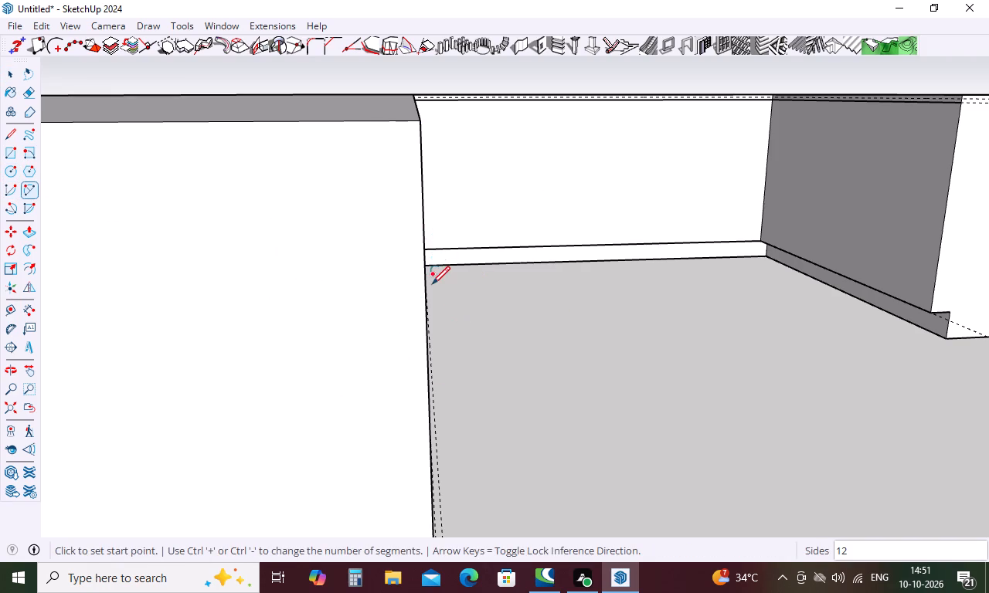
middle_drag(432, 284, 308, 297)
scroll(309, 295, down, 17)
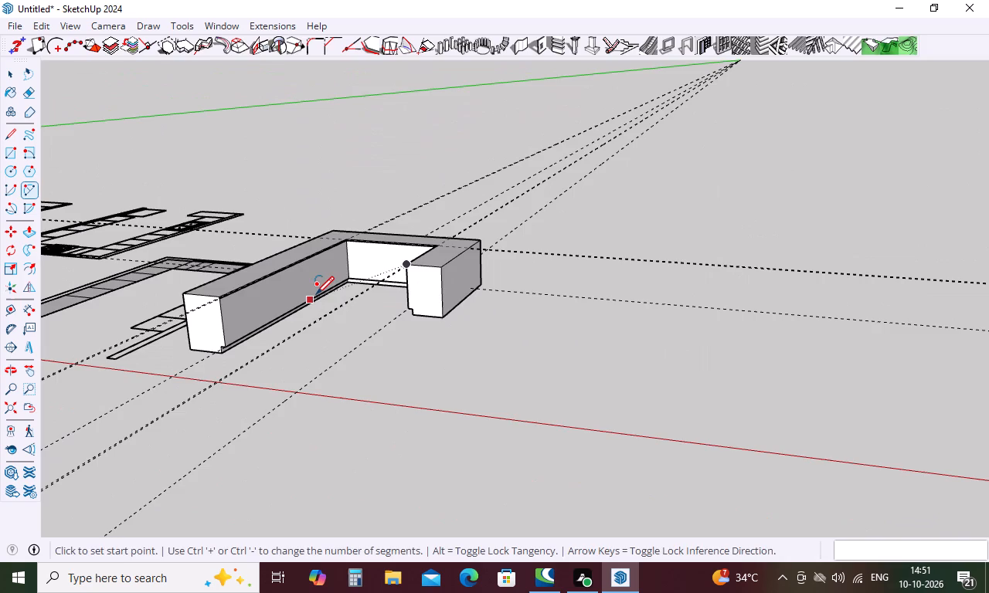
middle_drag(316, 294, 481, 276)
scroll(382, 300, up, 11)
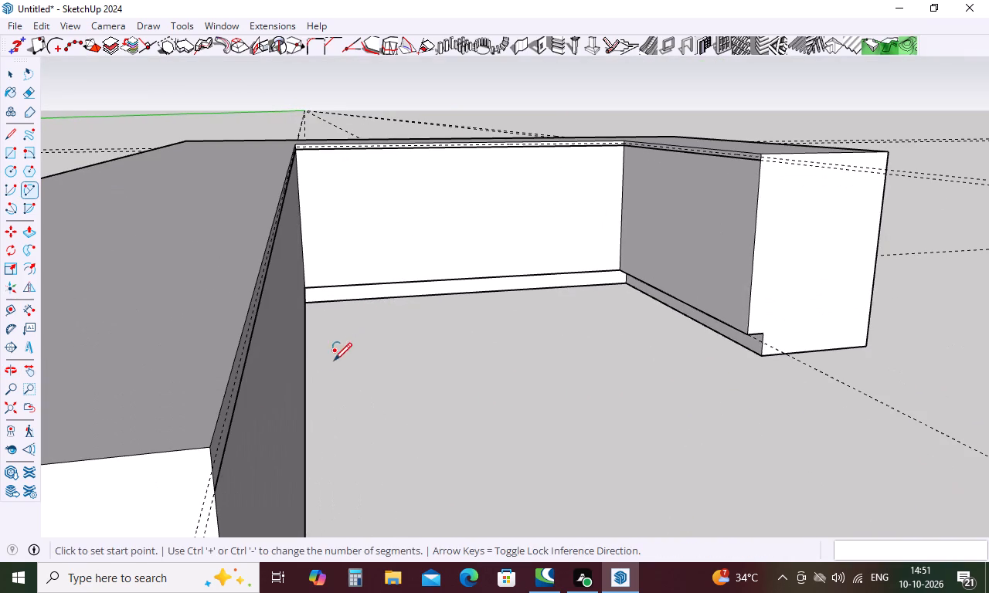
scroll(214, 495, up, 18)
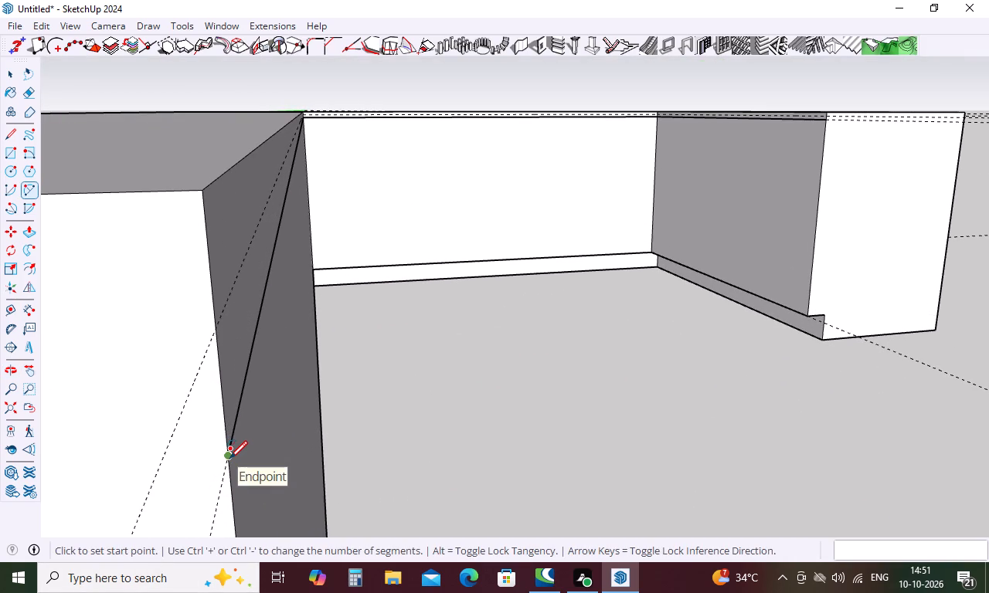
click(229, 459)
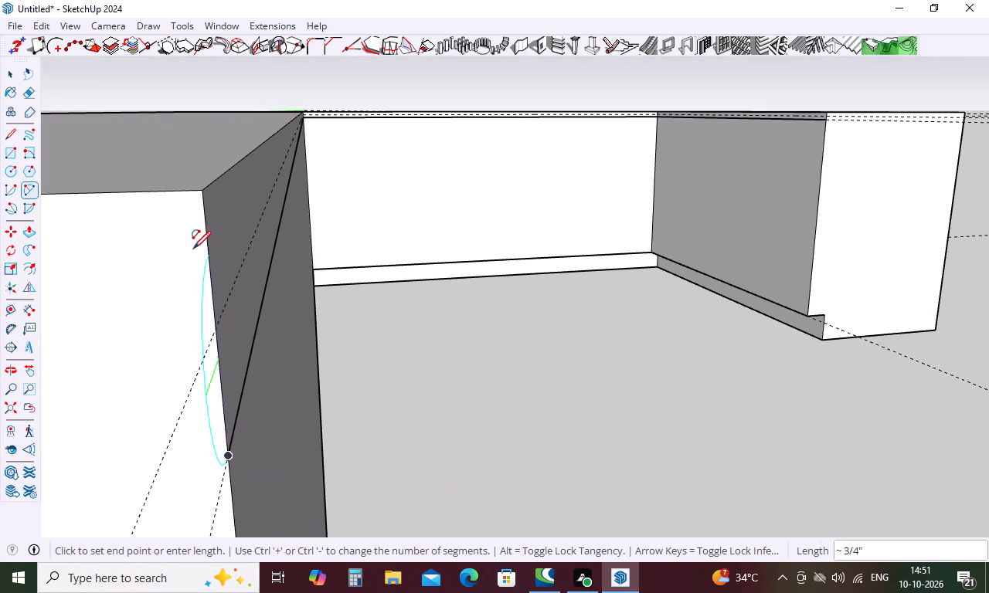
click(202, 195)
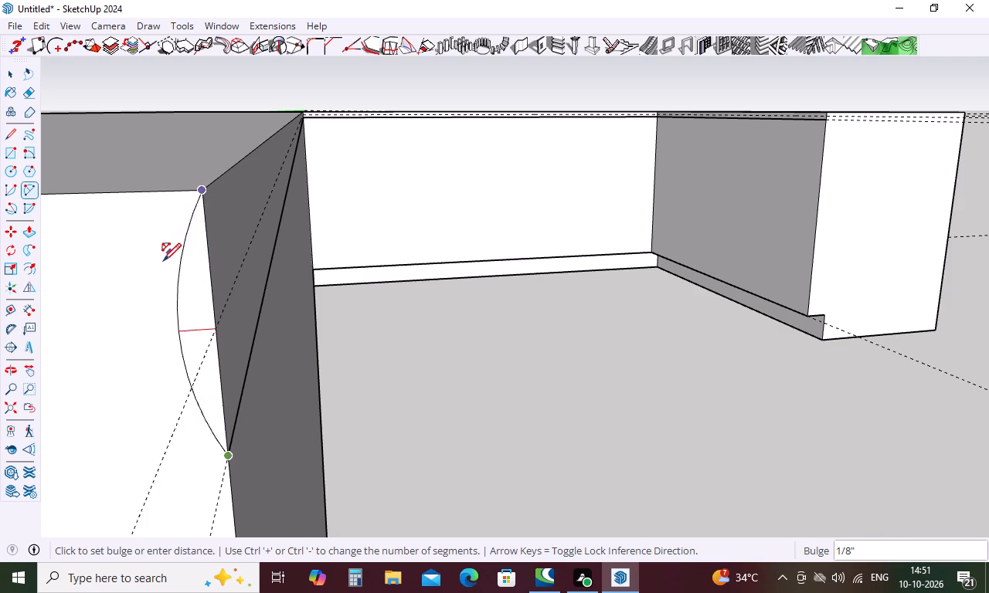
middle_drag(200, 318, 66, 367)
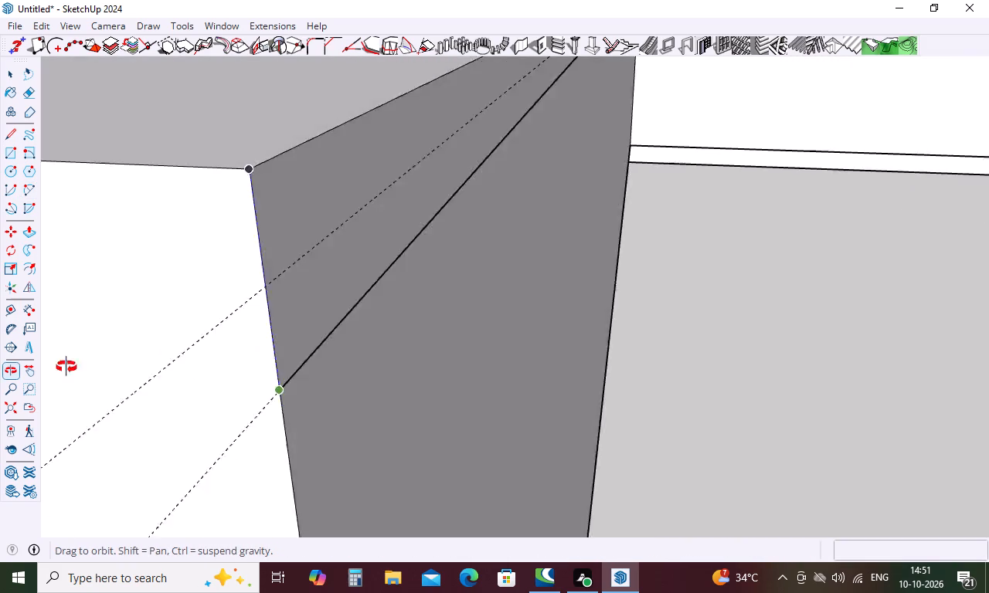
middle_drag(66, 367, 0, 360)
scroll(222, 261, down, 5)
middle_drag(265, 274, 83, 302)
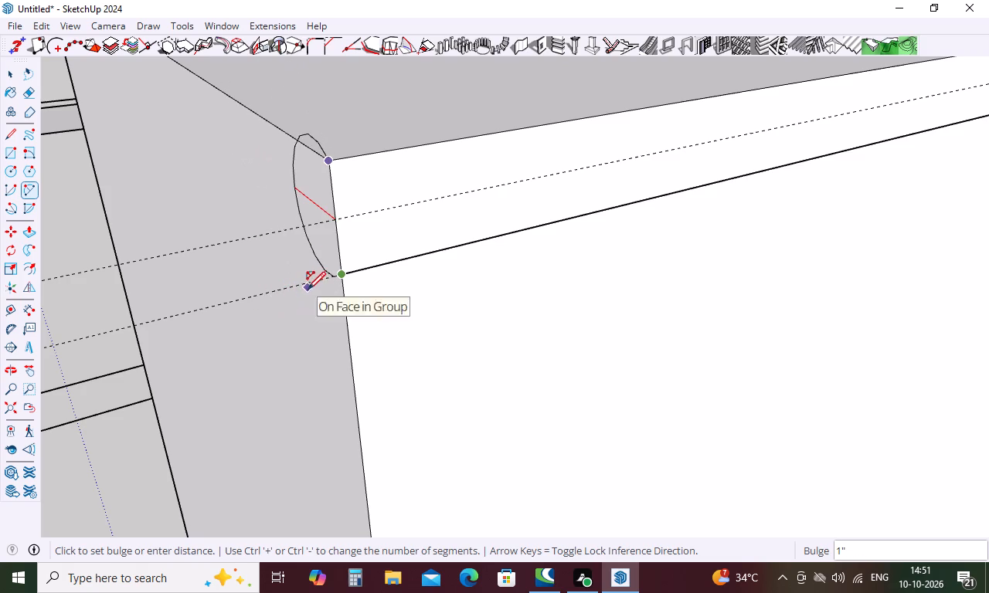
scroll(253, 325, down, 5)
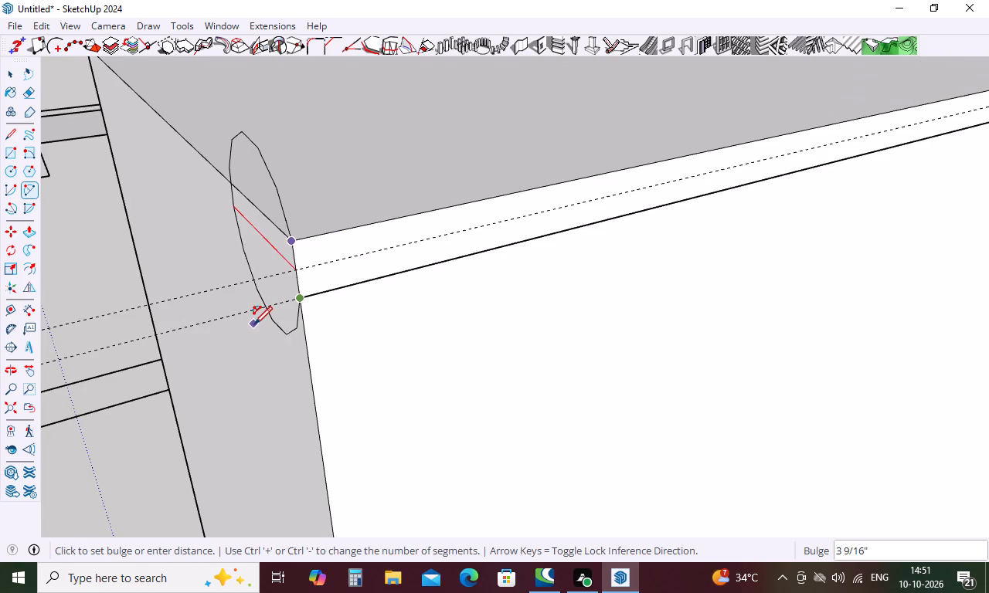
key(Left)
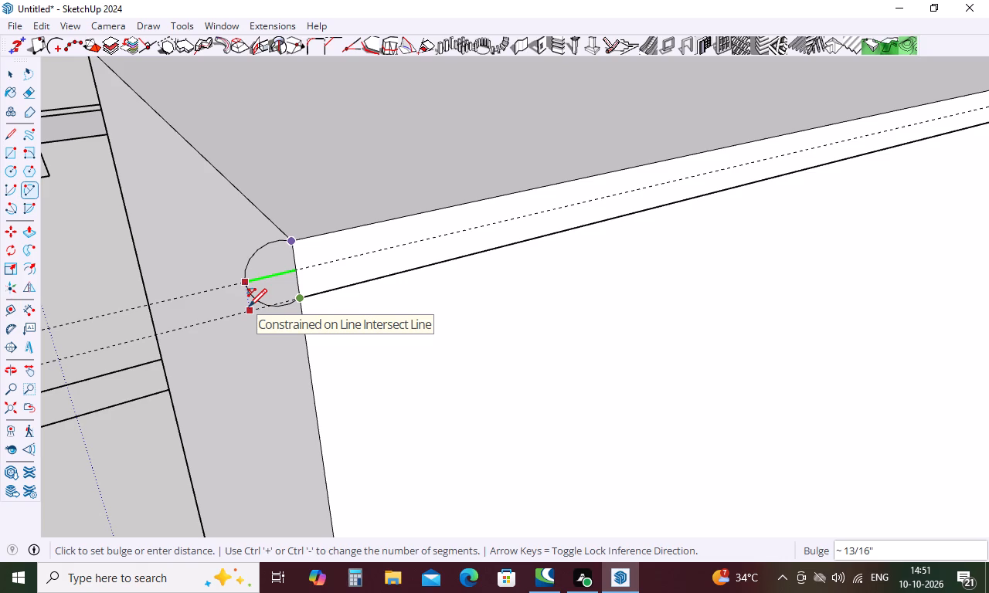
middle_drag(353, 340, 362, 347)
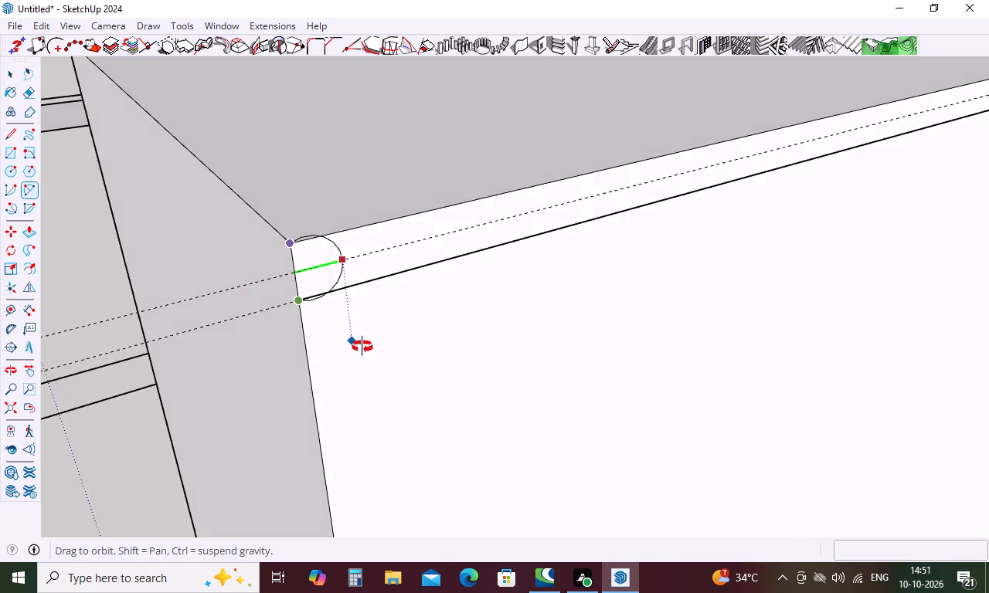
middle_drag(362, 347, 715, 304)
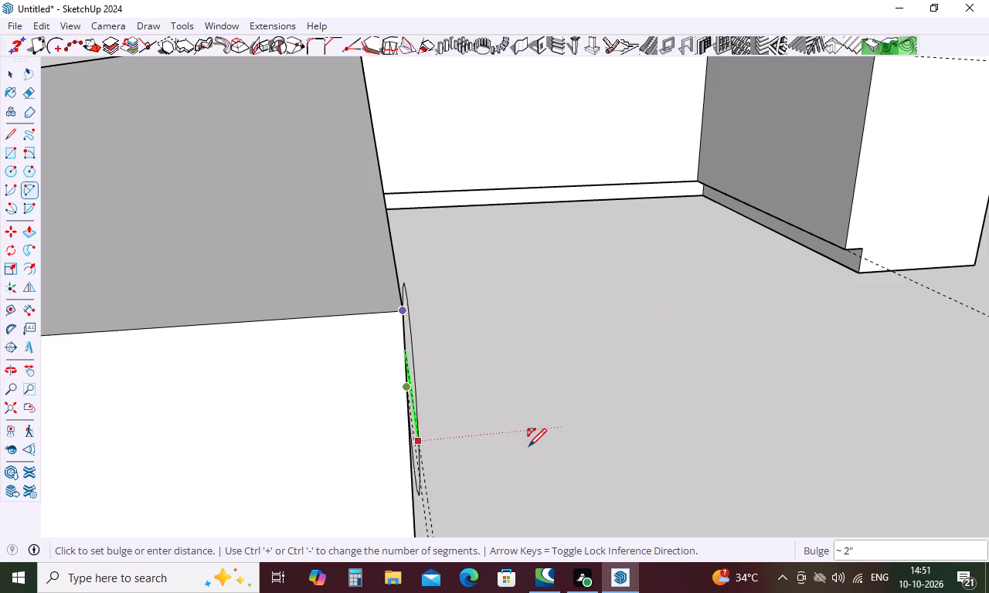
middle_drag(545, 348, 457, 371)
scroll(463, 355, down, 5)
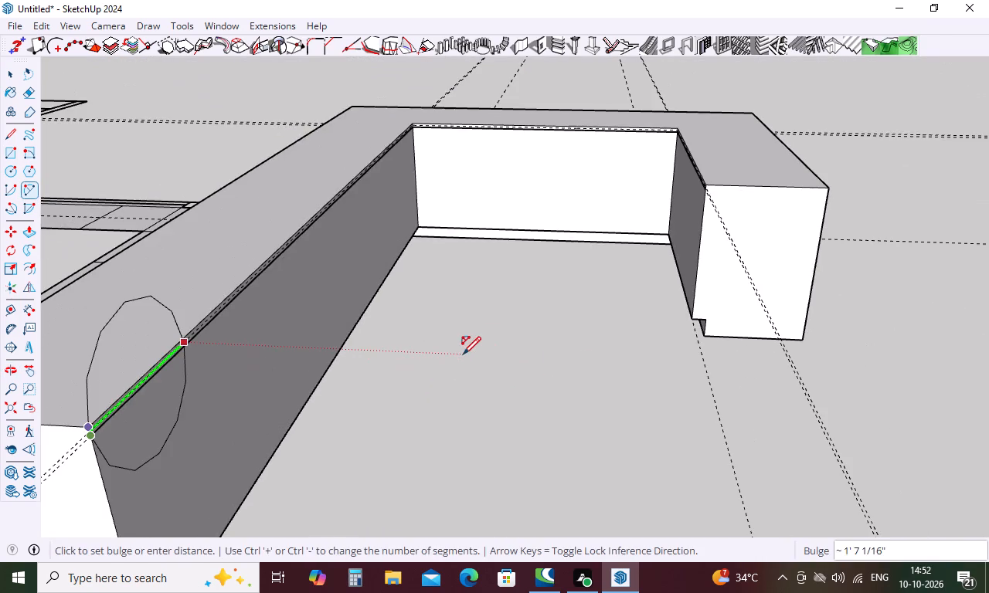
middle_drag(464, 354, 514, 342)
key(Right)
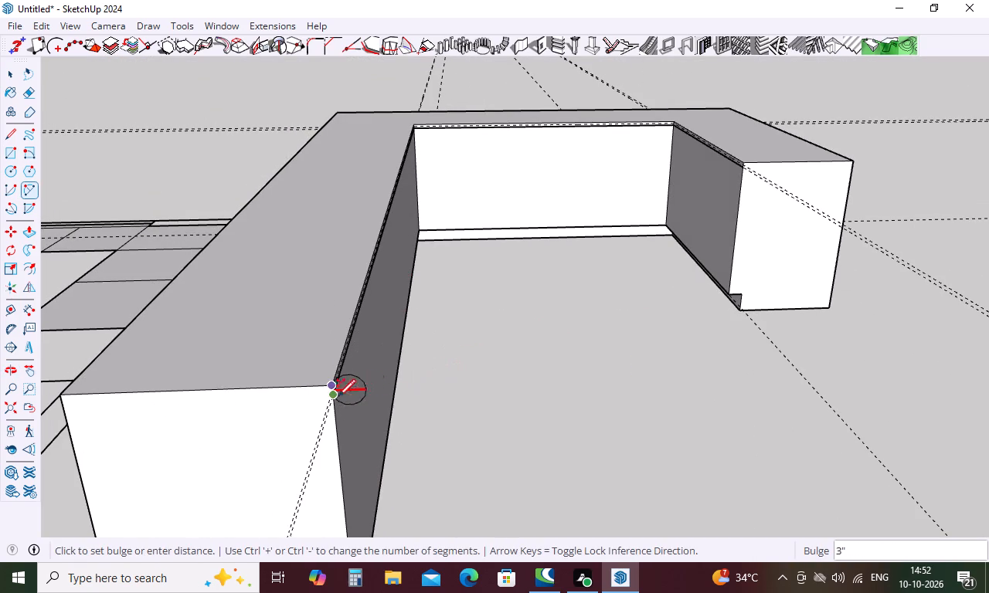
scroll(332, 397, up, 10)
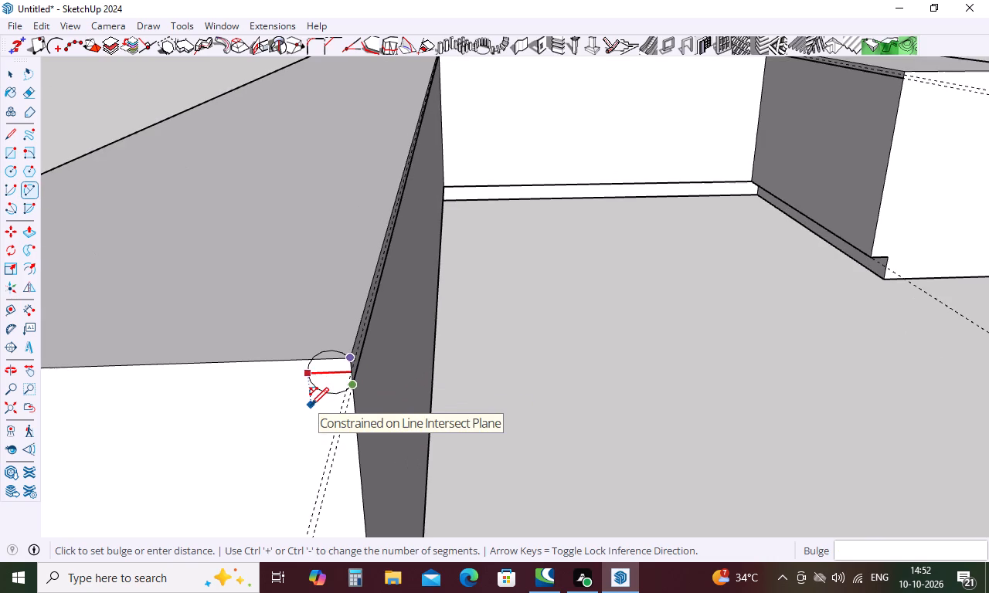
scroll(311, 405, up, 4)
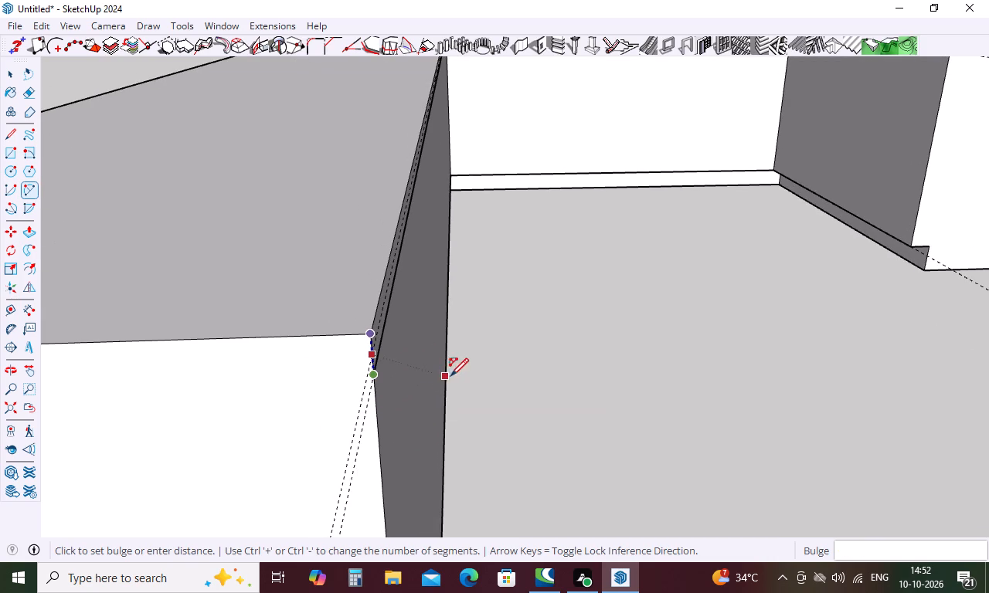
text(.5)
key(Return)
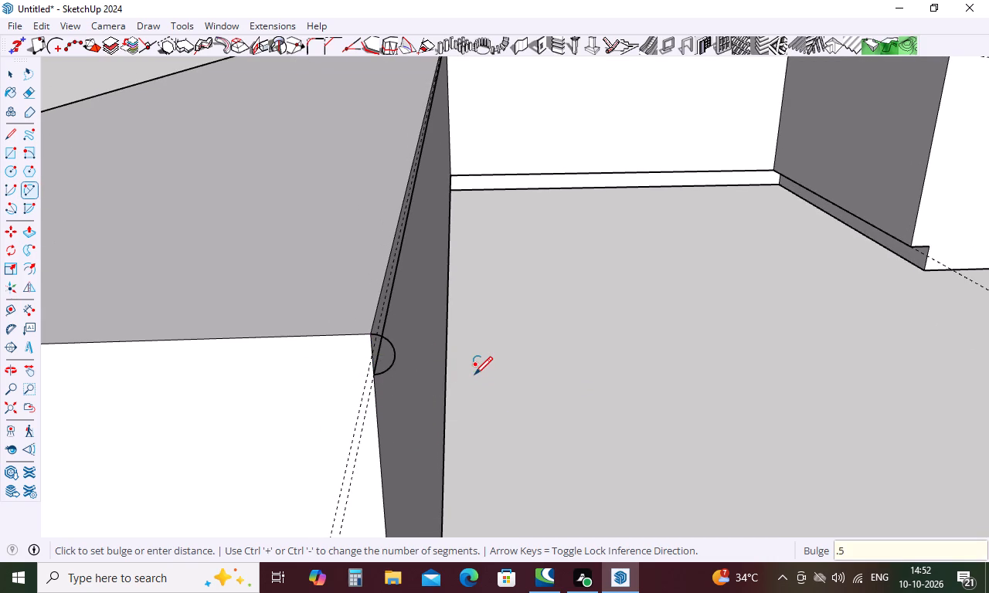
Examine the half-round arc at the longer leg's inner corner from several angles, checking how it meets the end face and countertop band.
key(space)
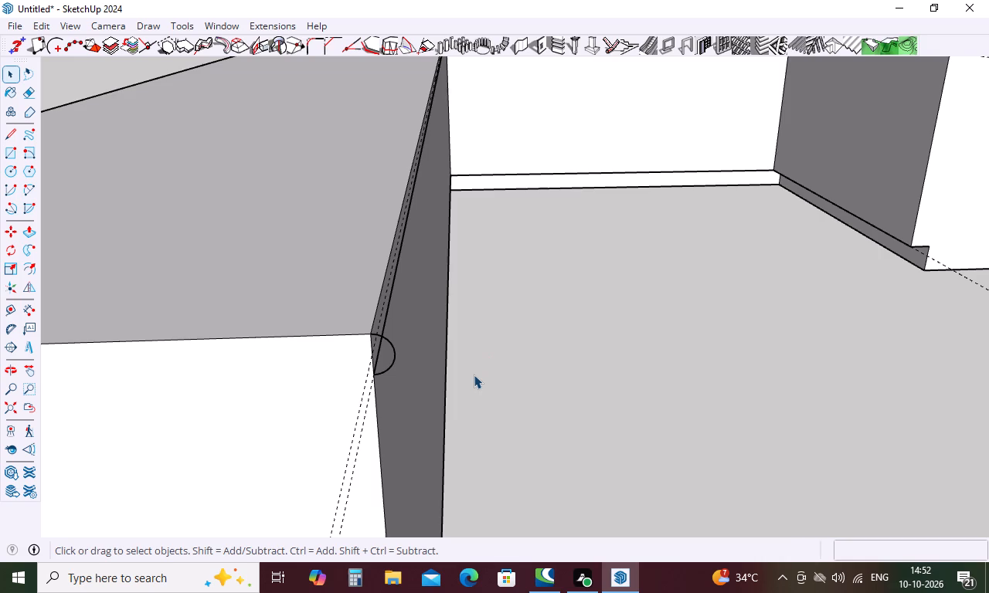
scroll(402, 416, up, 9)
middle_drag(375, 378, 318, 396)
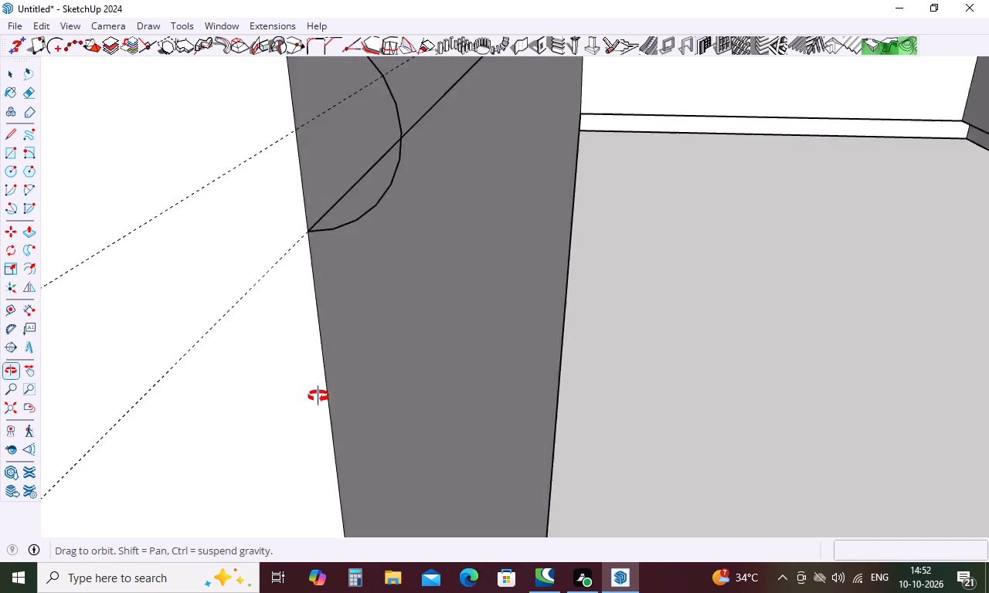
middle_drag(318, 396, 172, 428)
scroll(146, 409, down, 5)
middle_drag(317, 314, 0, 356)
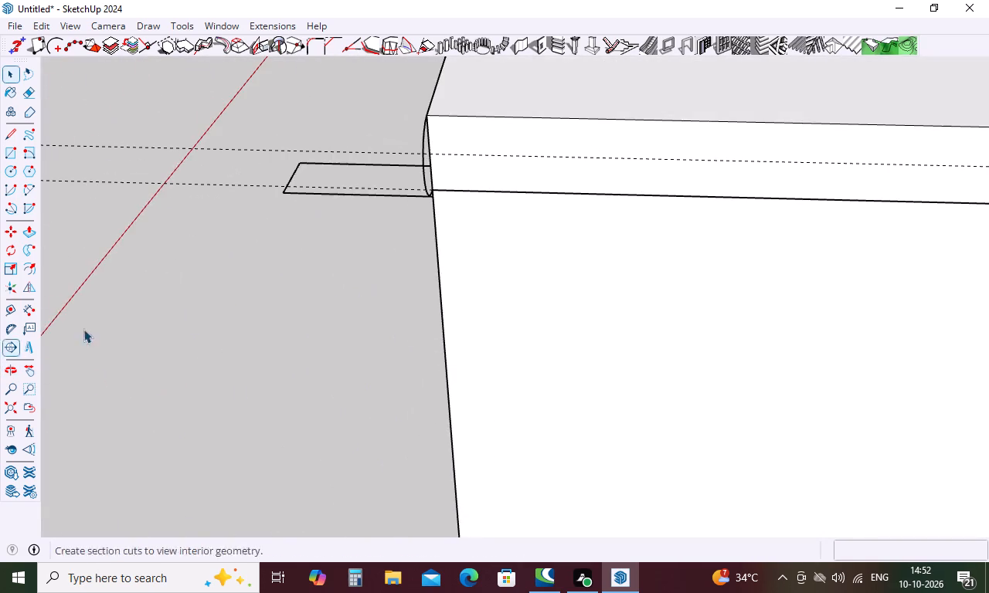
middle_drag(589, 255, 364, 303)
scroll(478, 158, up, 5)
scroll(491, 180, down, 5)
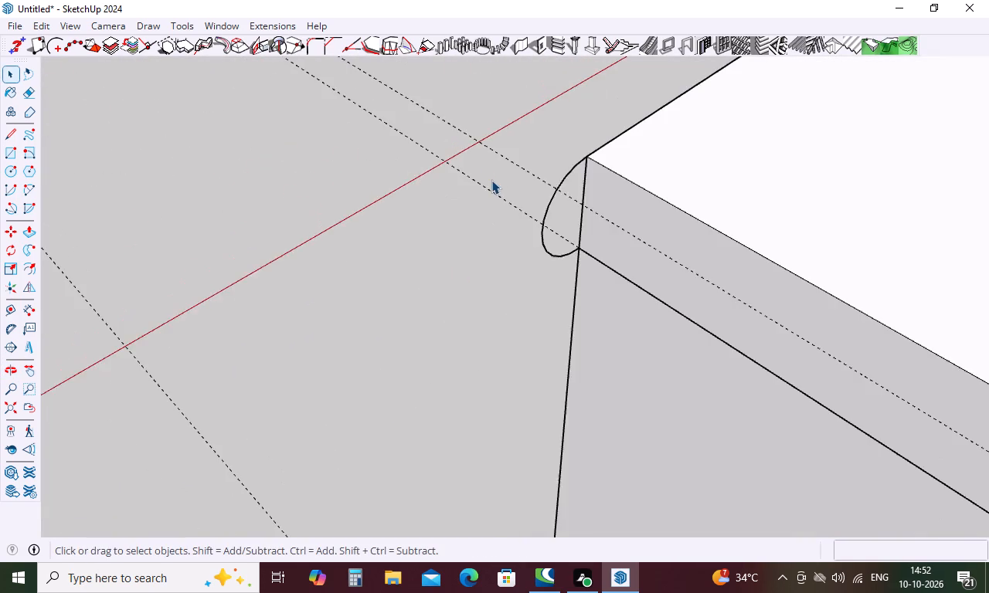
scroll(491, 180, down, 5)
middle_drag(479, 271, 899, 250)
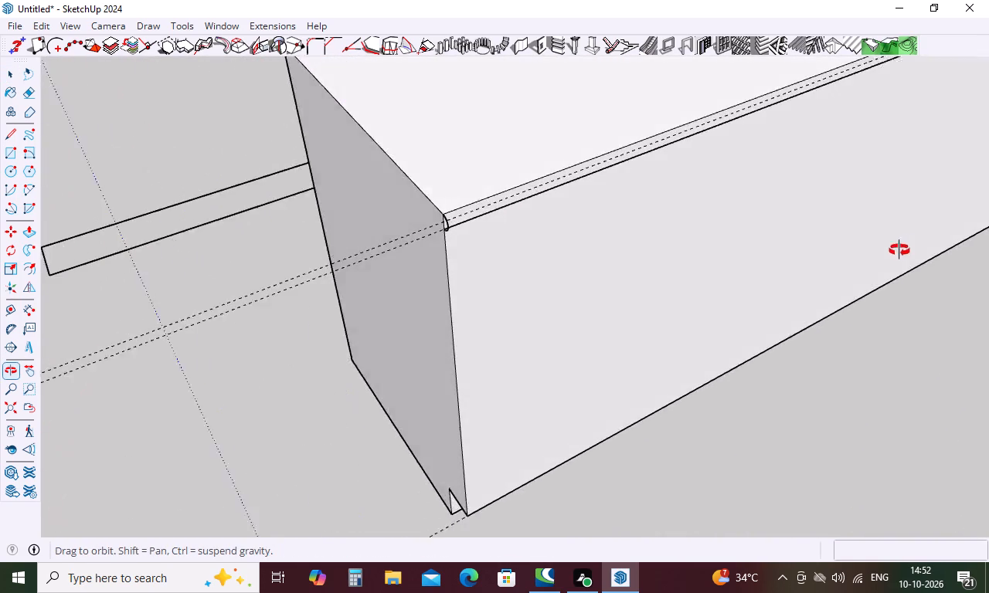
middle_drag(899, 250, 948, 231)
scroll(301, 264, up, 5)
scroll(585, 188, up, 3)
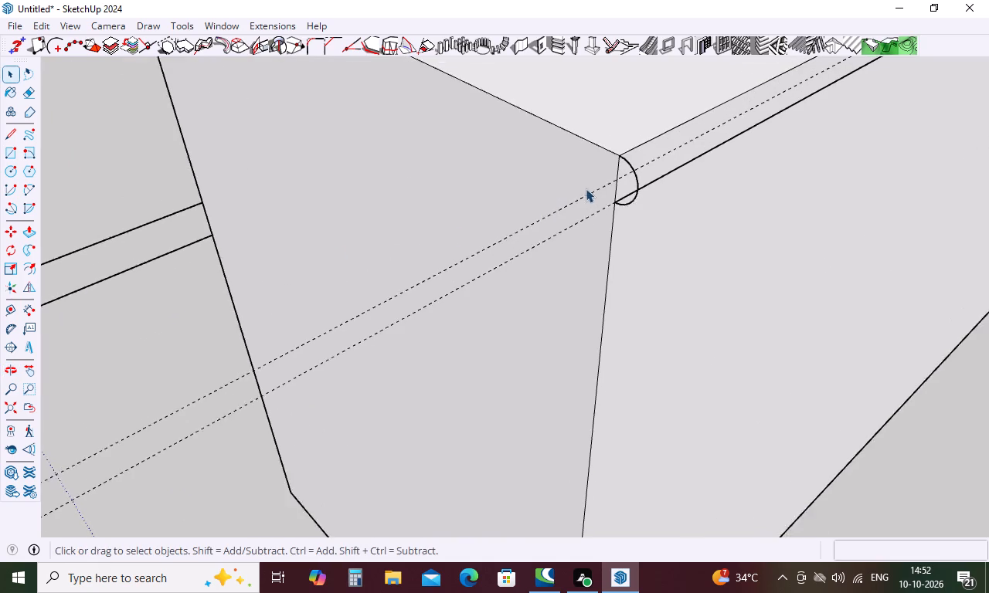
scroll(586, 188, up, 6)
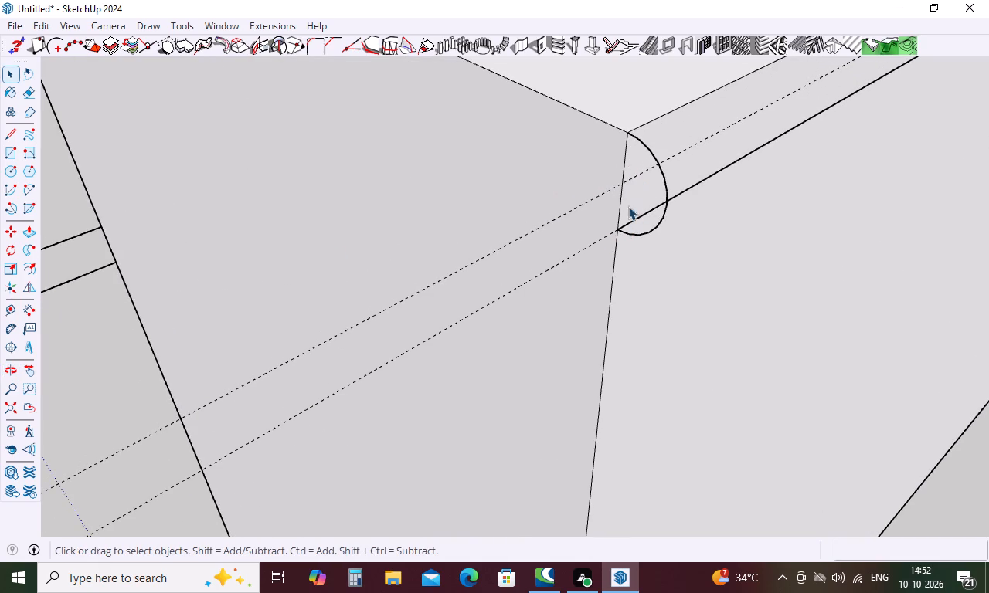
click(651, 194)
scroll(648, 196, down, 4)
click(14, 420)
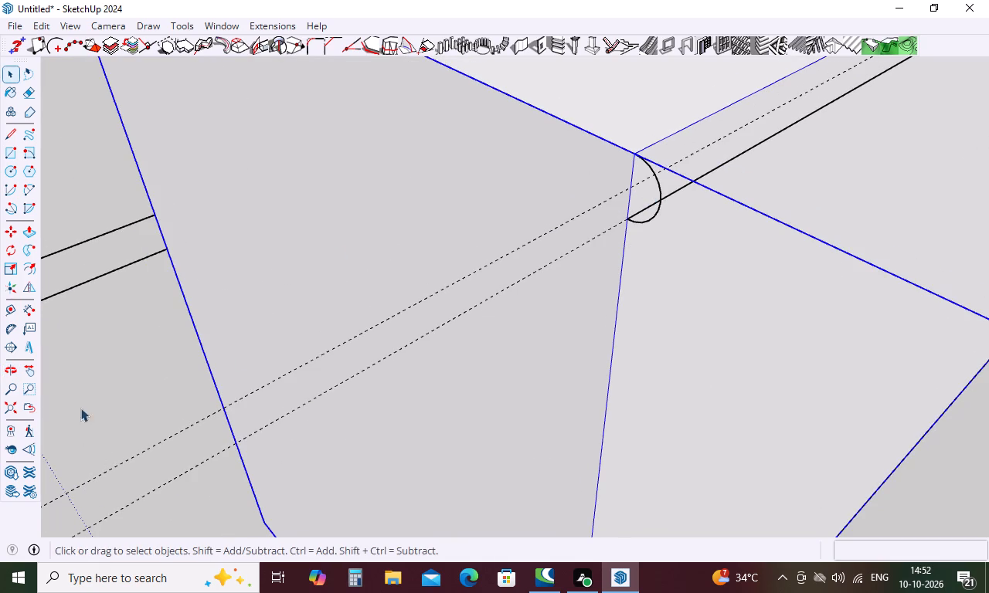
click(94, 402)
scroll(110, 323, down, 5)
scroll(332, 280, down, 10)
click(457, 472)
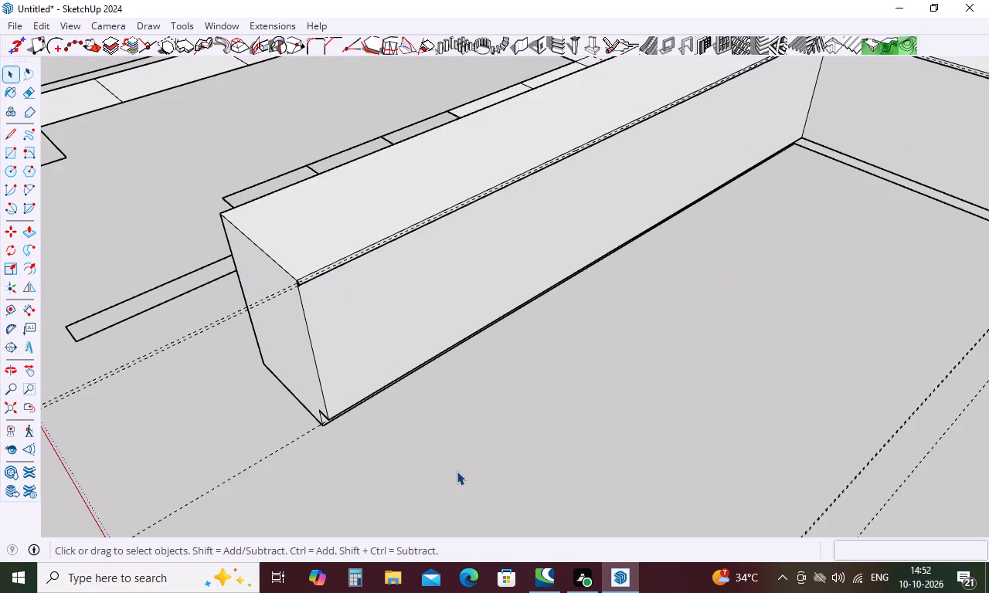
scroll(304, 276, up, 10)
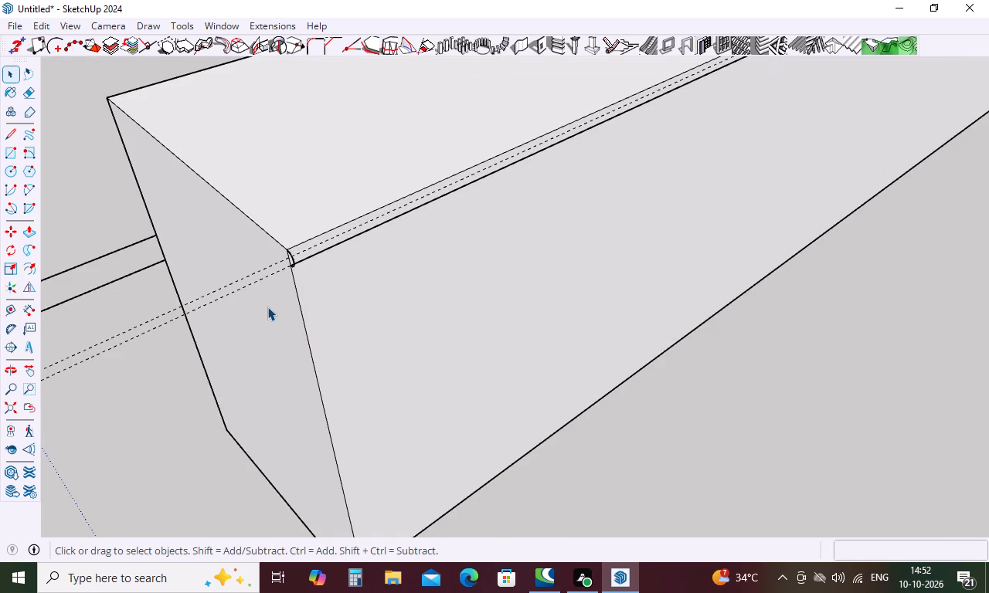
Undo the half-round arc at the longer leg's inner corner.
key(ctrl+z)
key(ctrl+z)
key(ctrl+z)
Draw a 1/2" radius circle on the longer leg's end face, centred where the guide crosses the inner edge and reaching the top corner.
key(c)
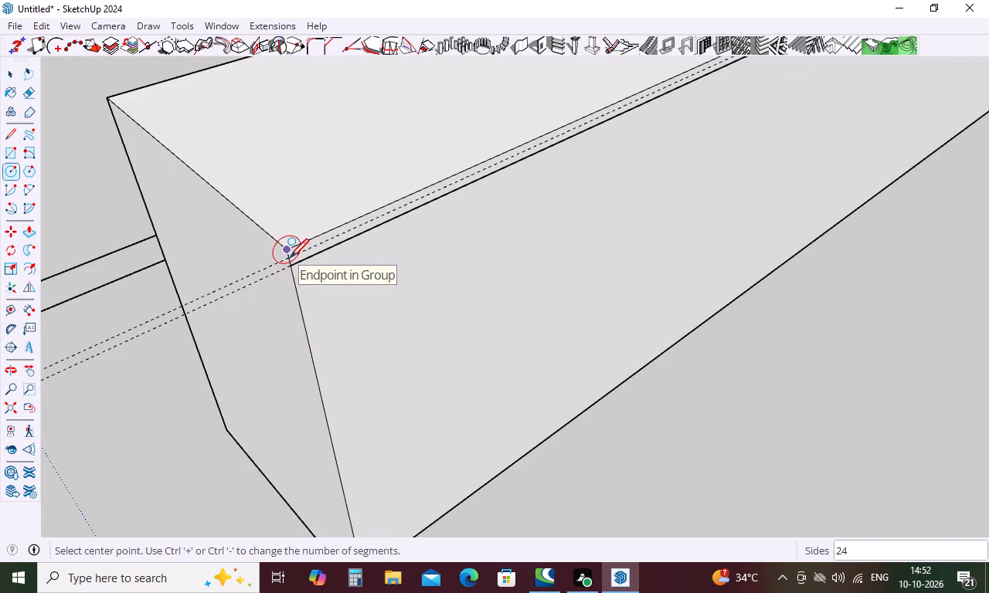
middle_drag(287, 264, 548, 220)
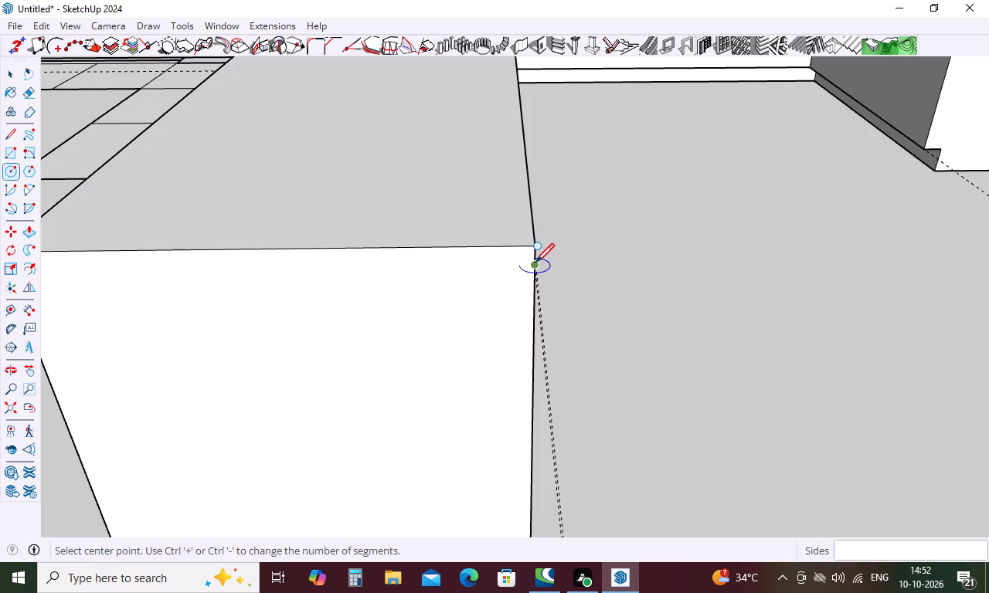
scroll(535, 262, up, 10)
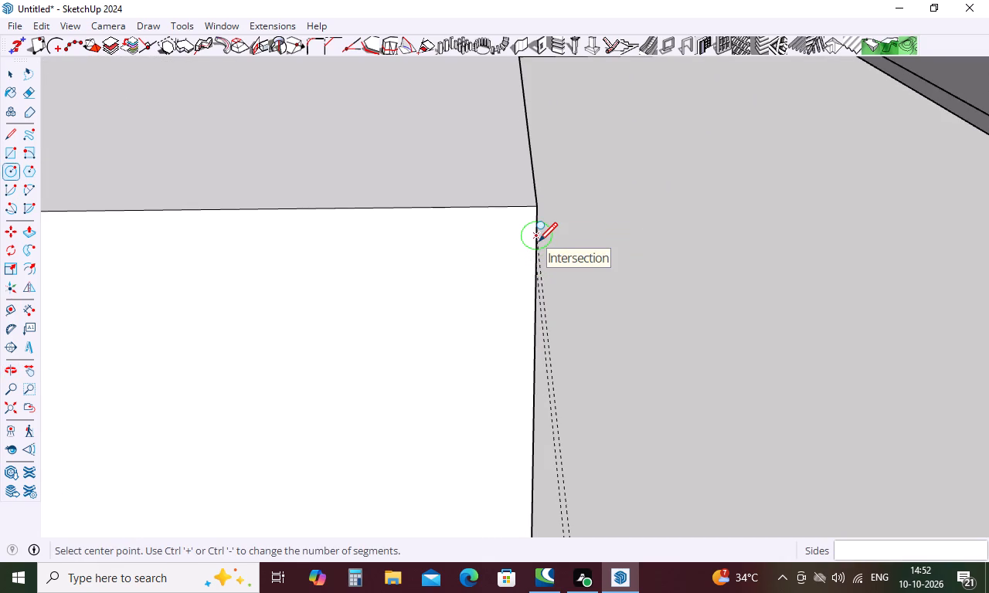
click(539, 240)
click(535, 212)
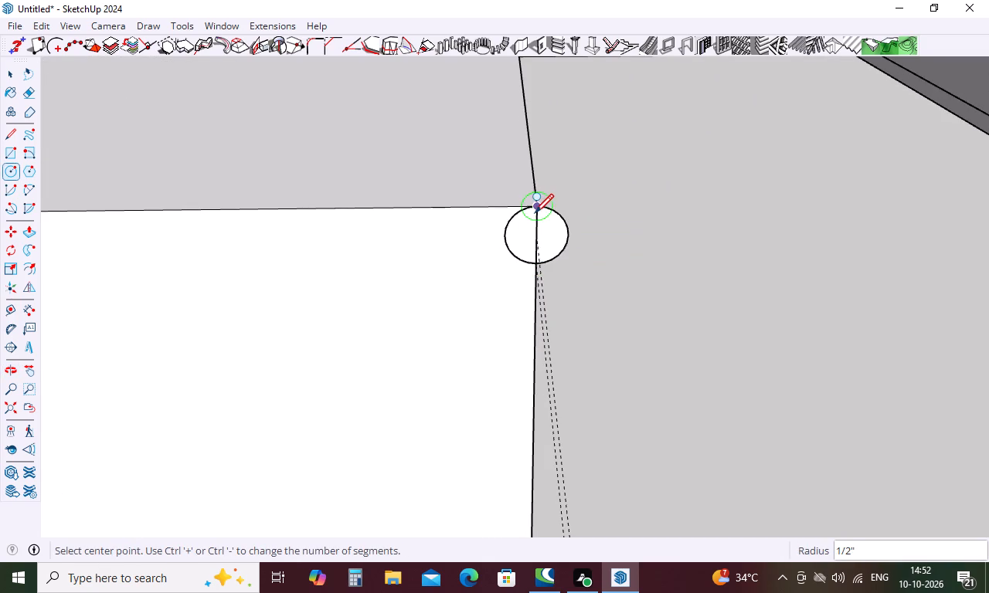
Examine the circle at the longer leg's inner top corner from several angles, checking how it meets the countertop band.
middle_drag(548, 267, 499, 239)
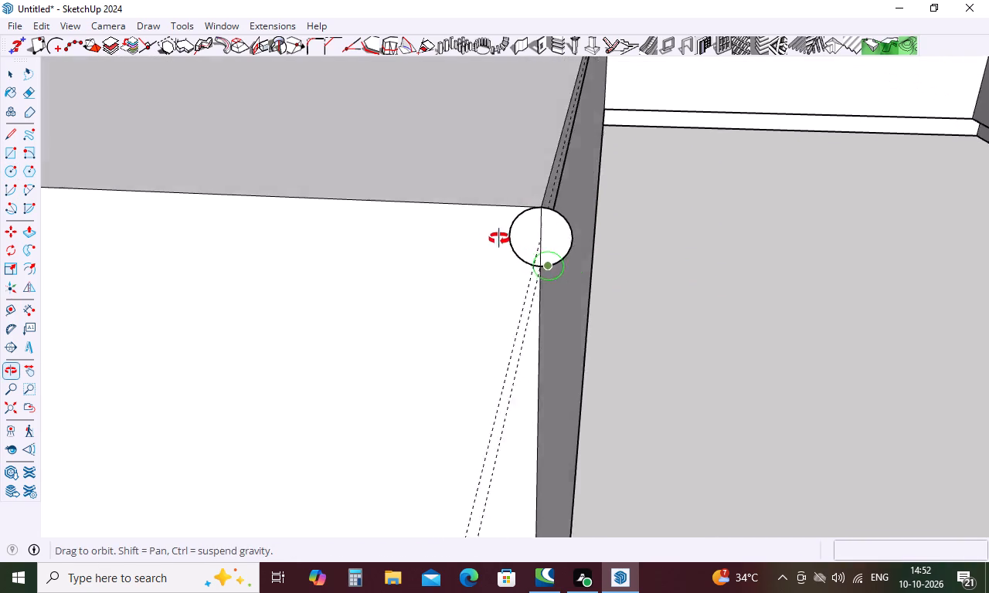
middle_drag(499, 239, 629, 204)
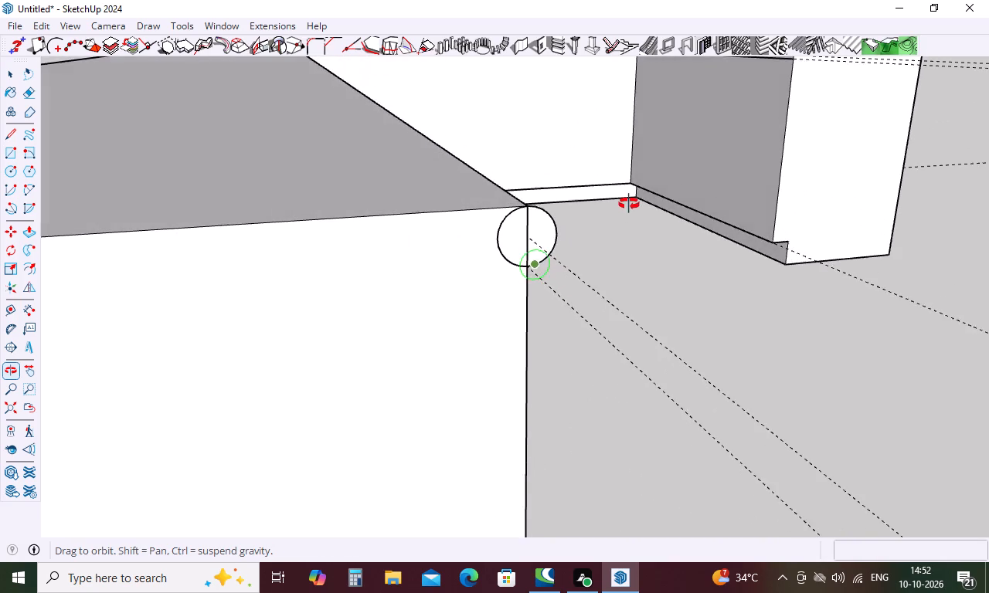
middle_drag(629, 204, 629, 198)
scroll(556, 264, up, 5)
scroll(533, 278, down, 9)
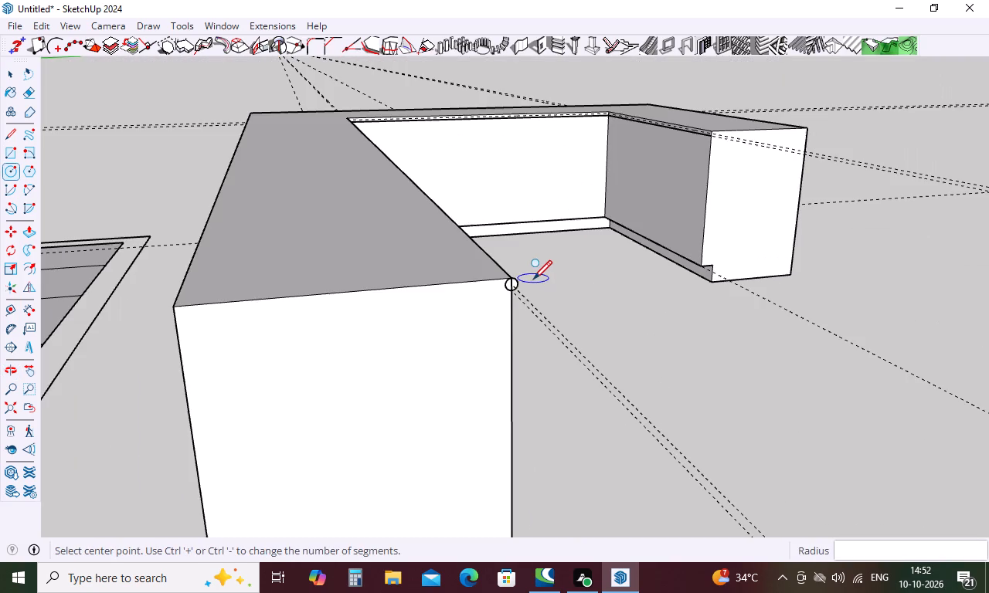
middle_drag(513, 306, 501, 266)
scroll(518, 298, up, 4)
scroll(527, 291, down, 3)
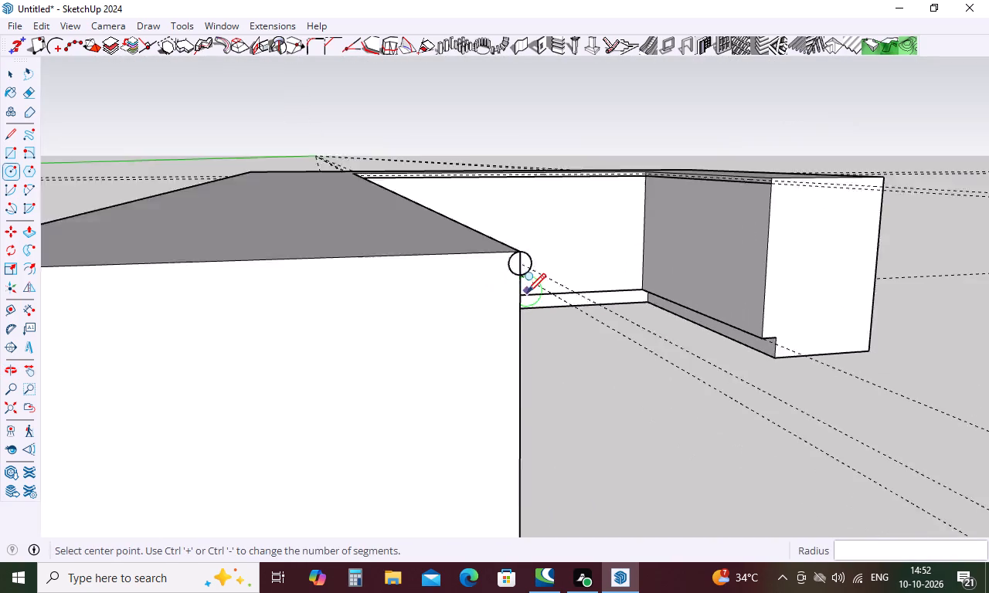
scroll(527, 291, down, 1)
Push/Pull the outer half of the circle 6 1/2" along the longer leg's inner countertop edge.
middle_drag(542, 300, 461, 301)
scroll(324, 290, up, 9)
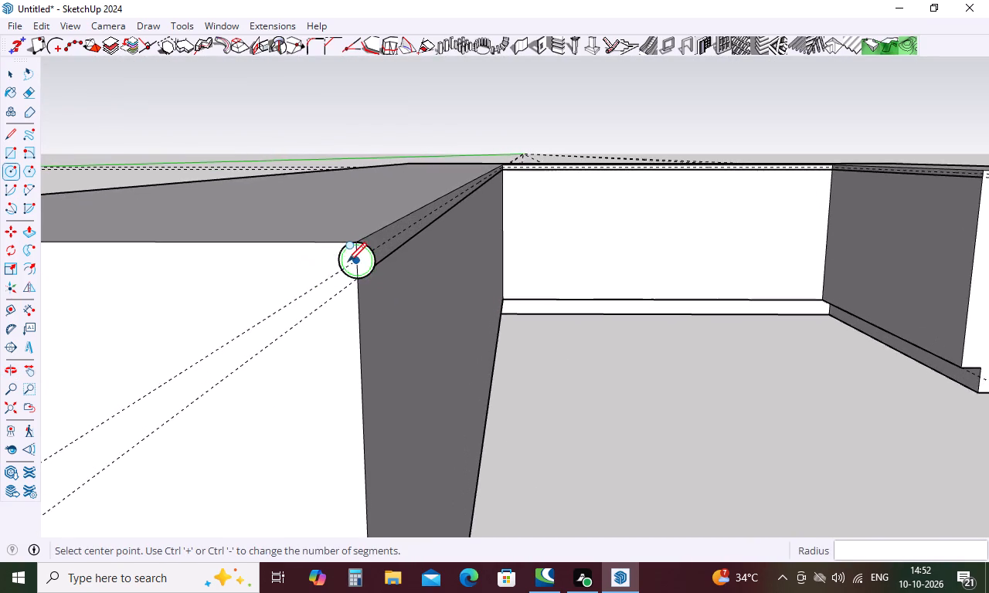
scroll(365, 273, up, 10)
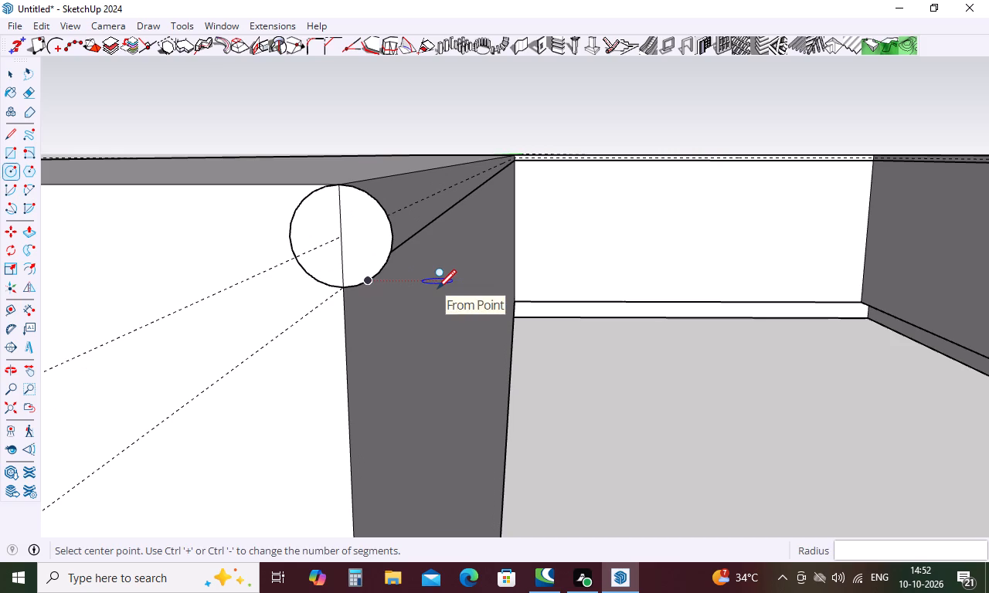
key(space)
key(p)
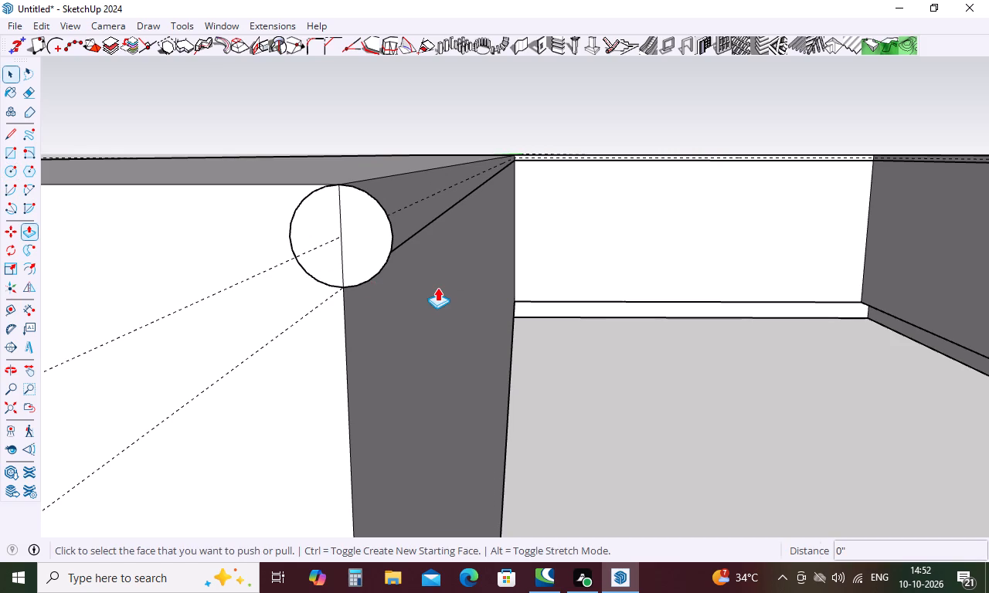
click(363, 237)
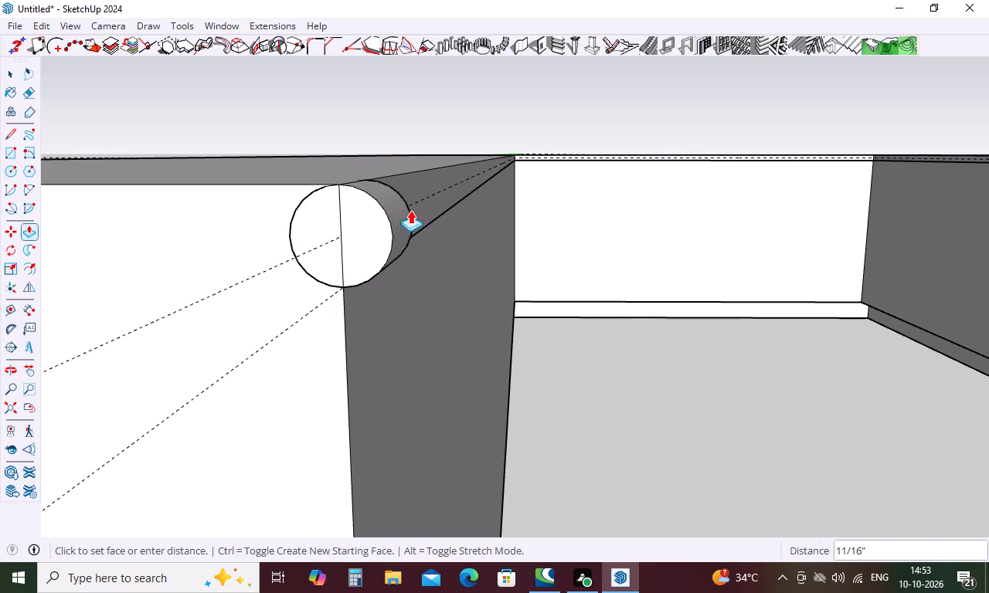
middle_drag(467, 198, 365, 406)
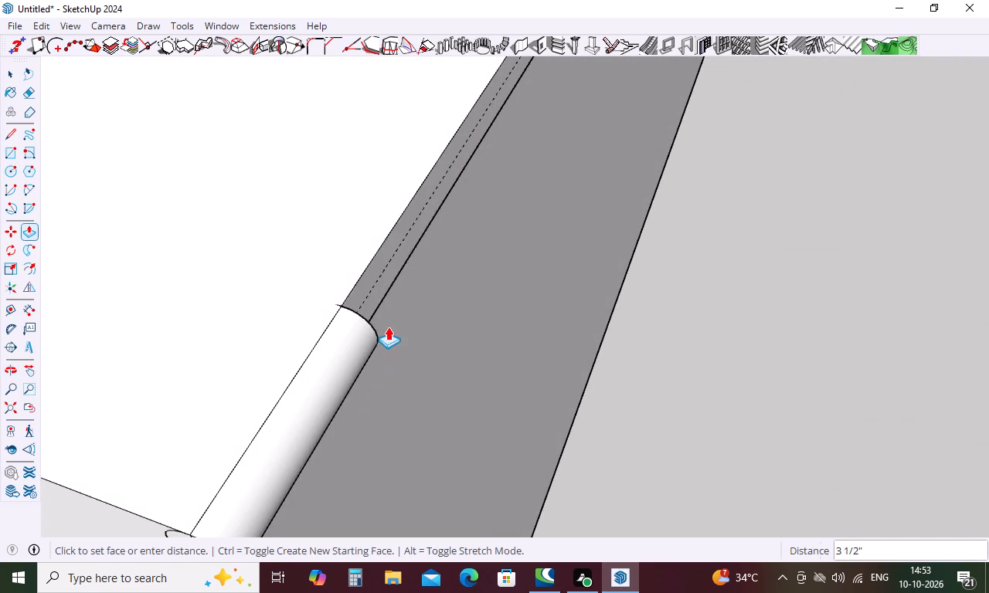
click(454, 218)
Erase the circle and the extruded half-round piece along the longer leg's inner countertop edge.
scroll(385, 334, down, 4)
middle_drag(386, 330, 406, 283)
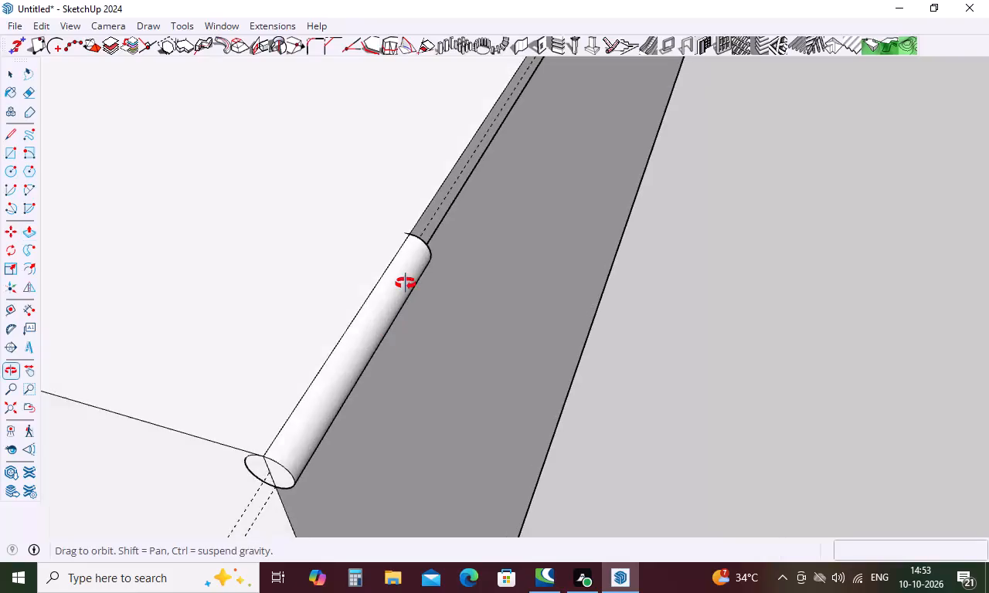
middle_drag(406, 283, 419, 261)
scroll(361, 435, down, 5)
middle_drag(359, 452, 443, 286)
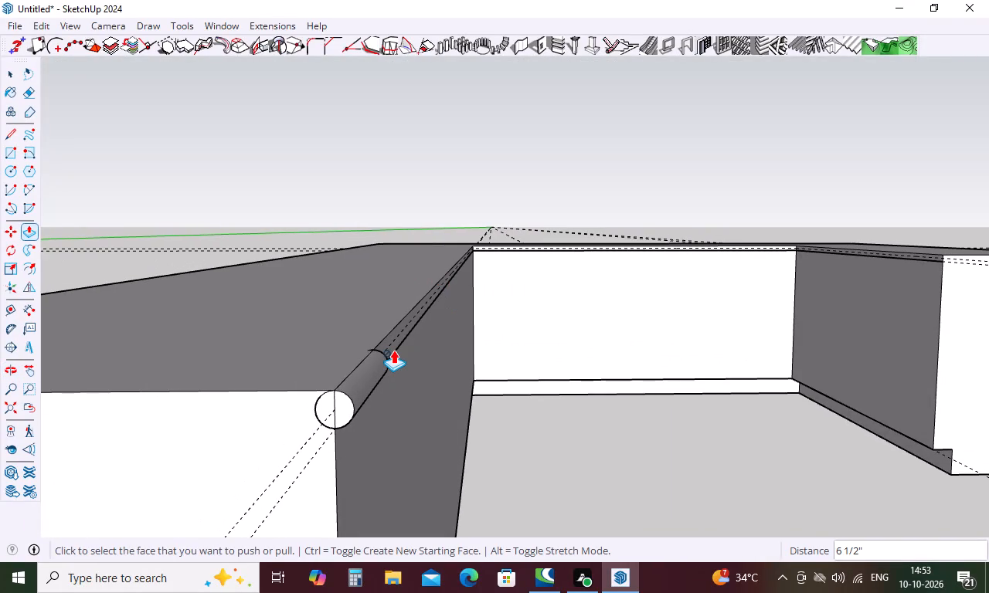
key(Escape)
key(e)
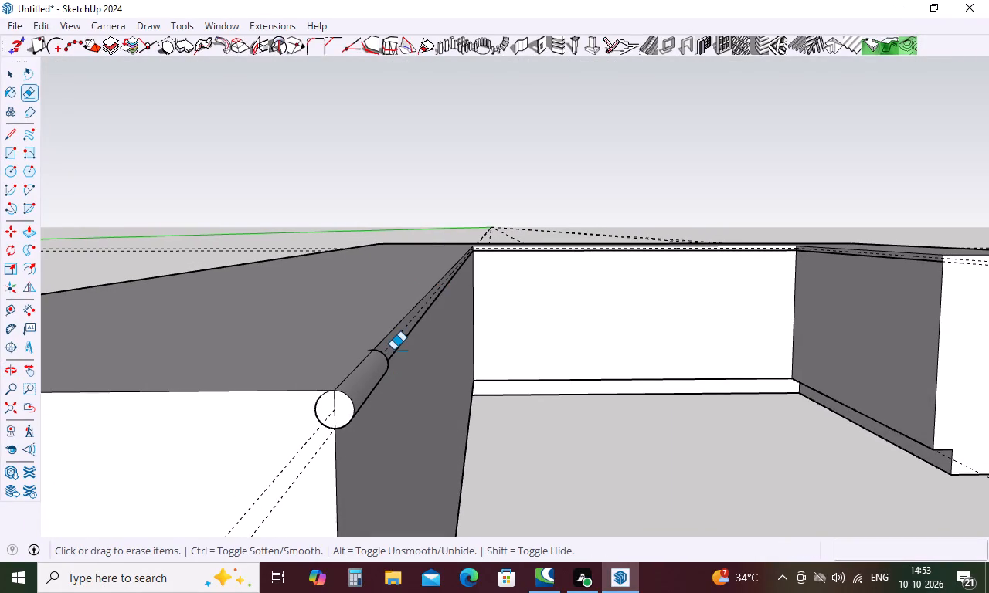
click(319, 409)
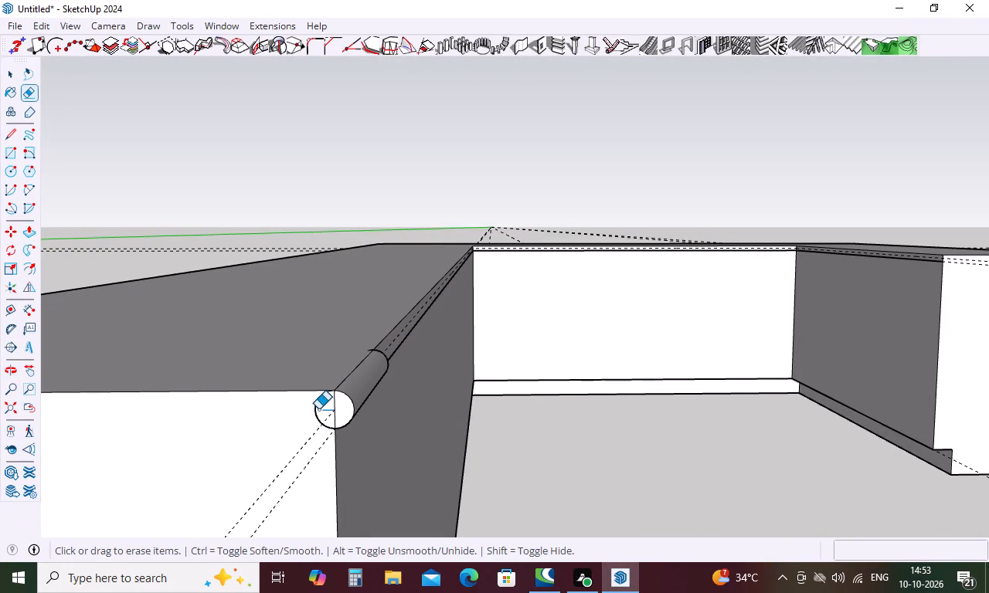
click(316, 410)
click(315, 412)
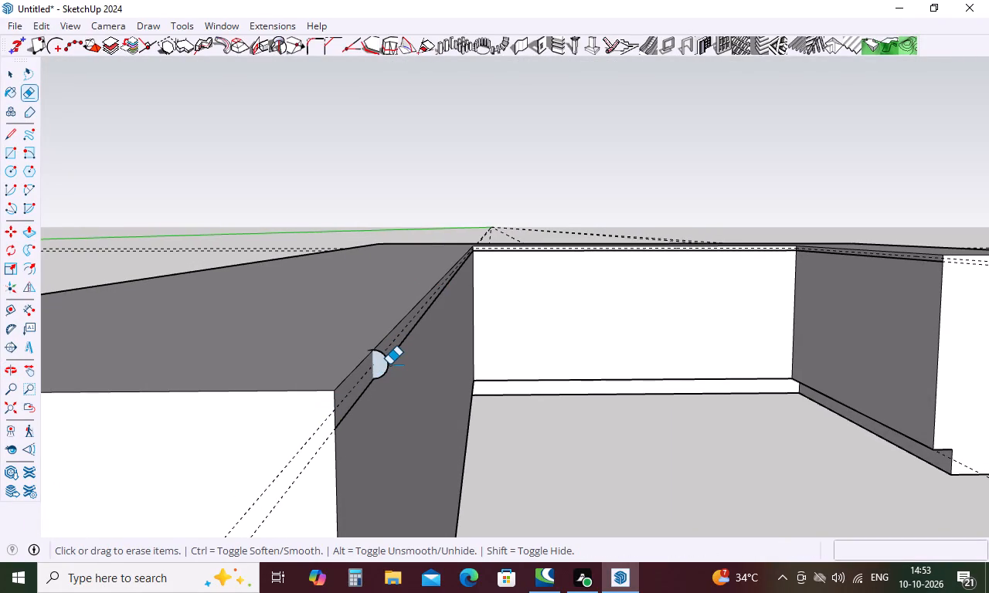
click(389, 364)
Delete all construction guides from the model.
scroll(291, 395, down, 11)
middle_drag(473, 344, 467, 389)
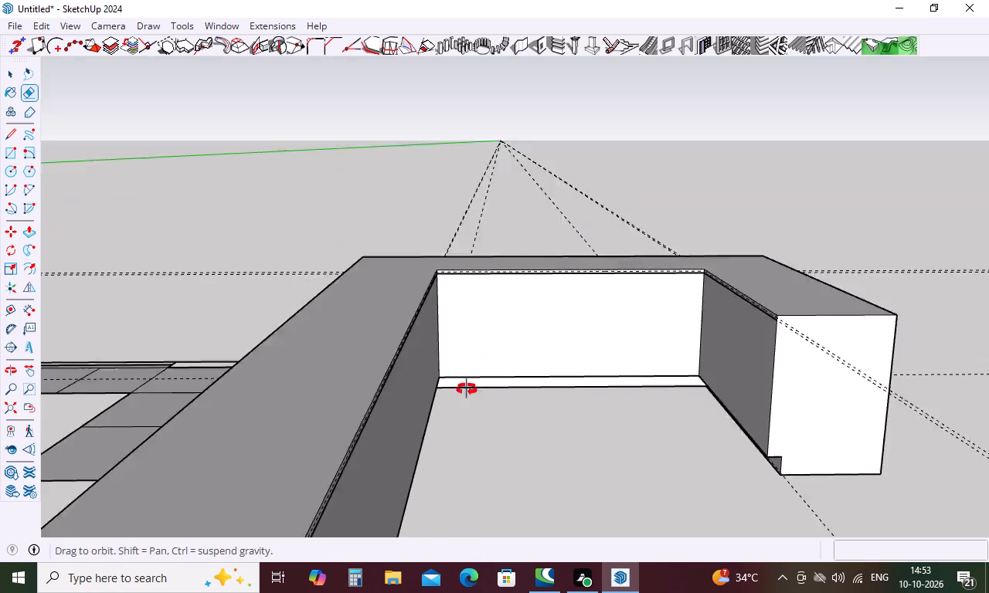
middle_drag(467, 389, 464, 300)
scroll(464, 300, up, 1)
scroll(464, 300, down, 11)
middle_drag(464, 300, 464, 390)
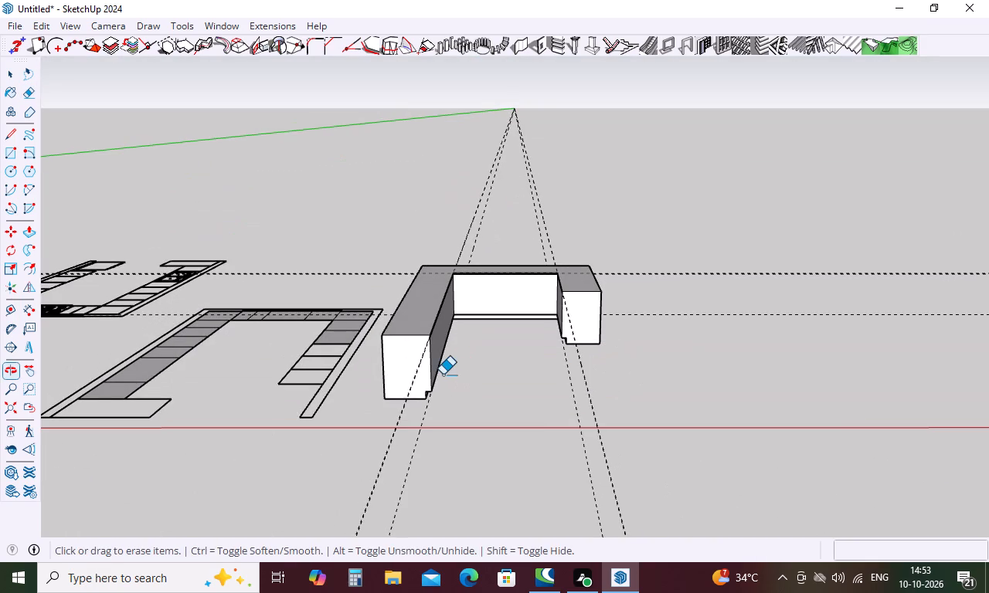
click(12, 25)
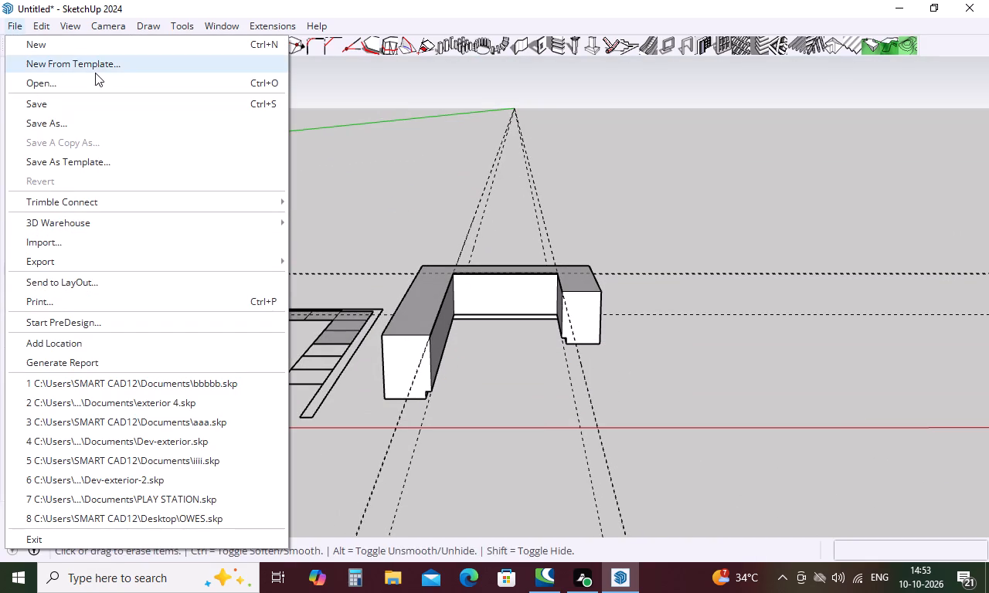
click(46, 23)
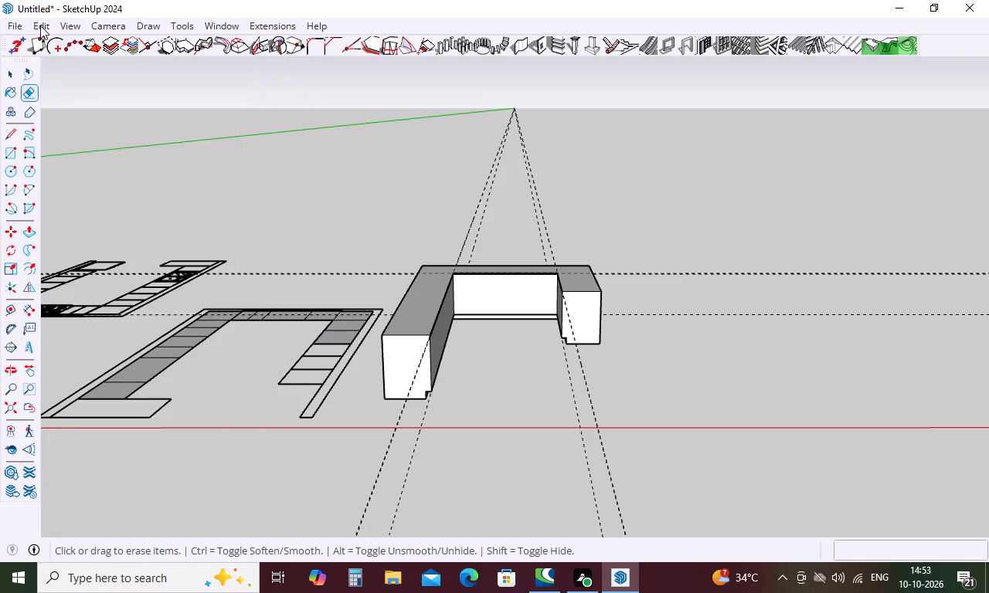
click(39, 24)
click(128, 187)
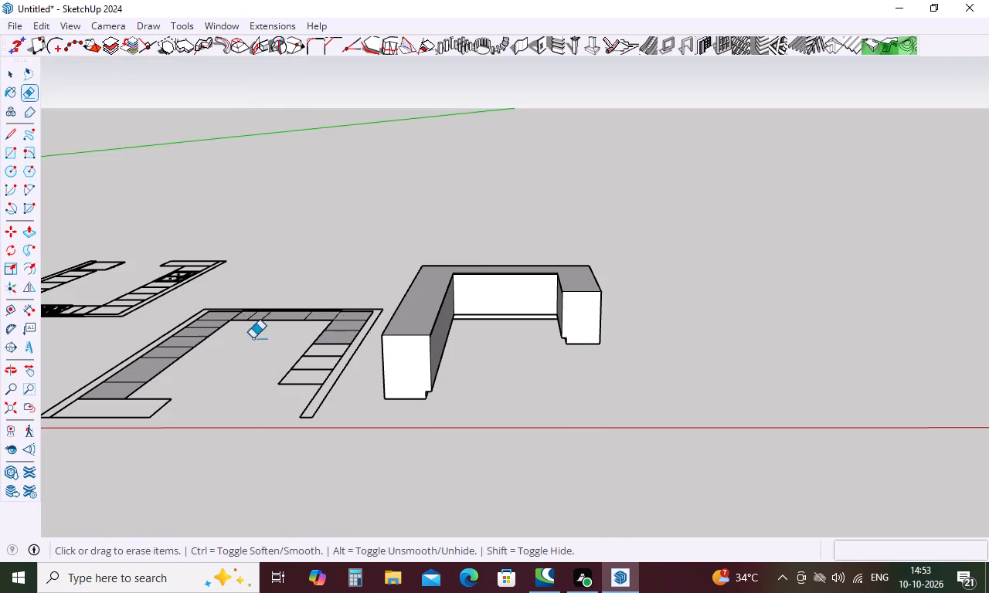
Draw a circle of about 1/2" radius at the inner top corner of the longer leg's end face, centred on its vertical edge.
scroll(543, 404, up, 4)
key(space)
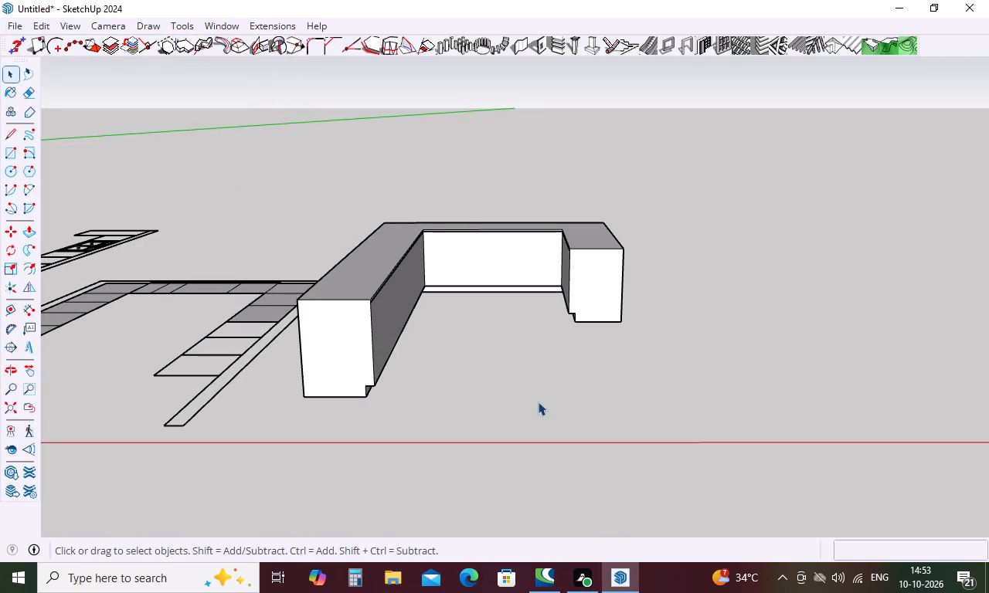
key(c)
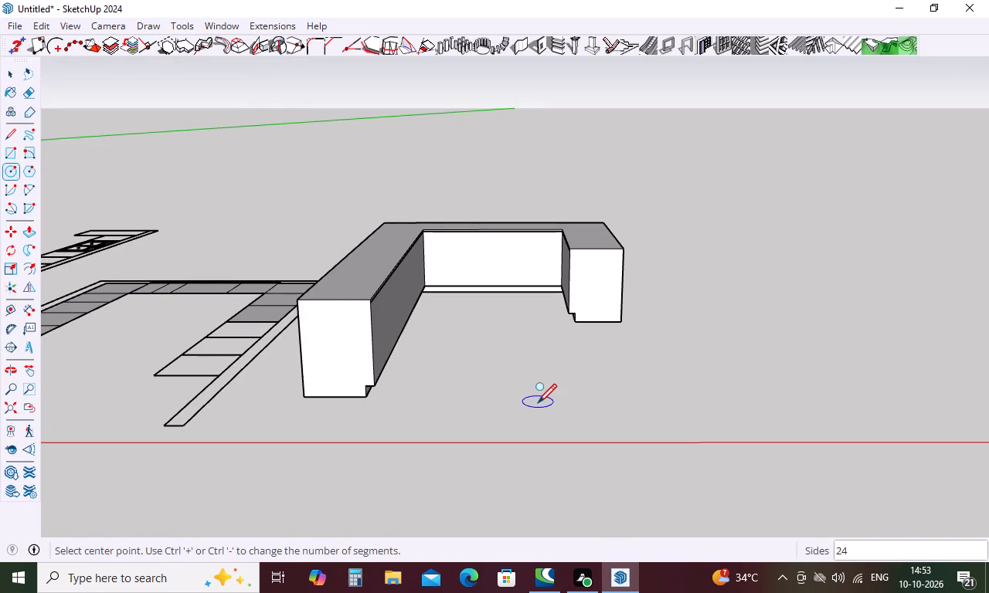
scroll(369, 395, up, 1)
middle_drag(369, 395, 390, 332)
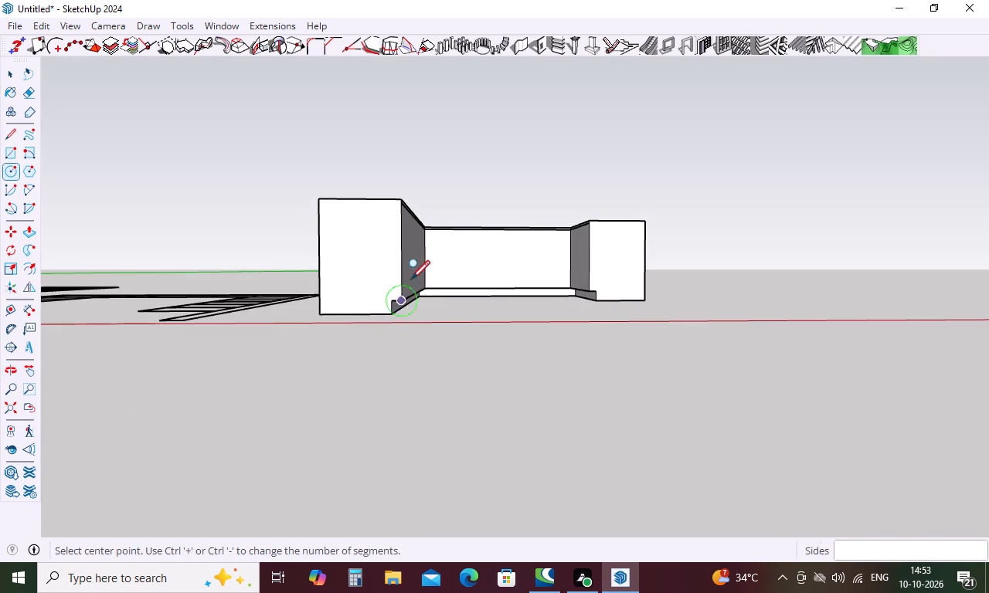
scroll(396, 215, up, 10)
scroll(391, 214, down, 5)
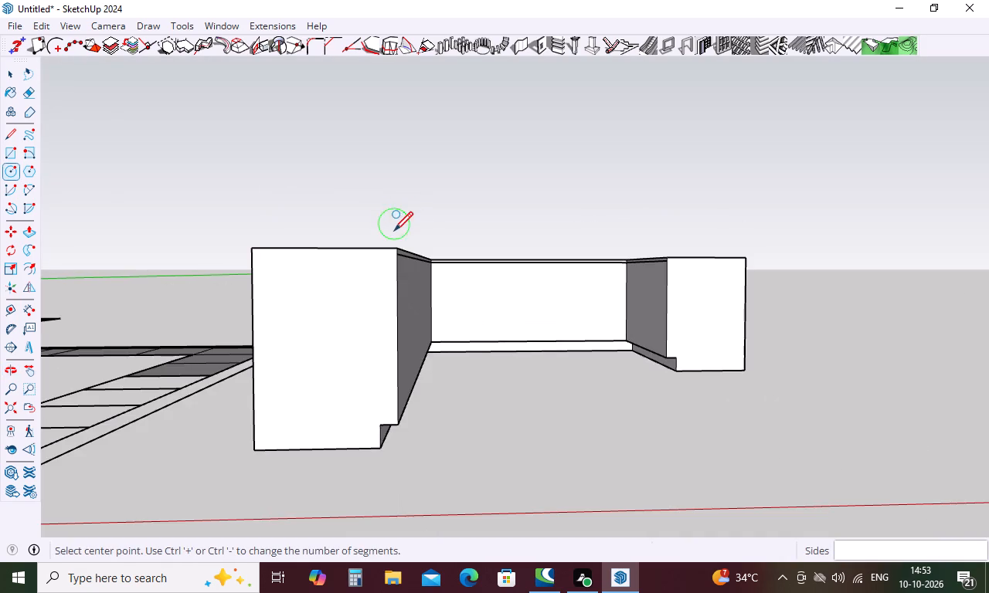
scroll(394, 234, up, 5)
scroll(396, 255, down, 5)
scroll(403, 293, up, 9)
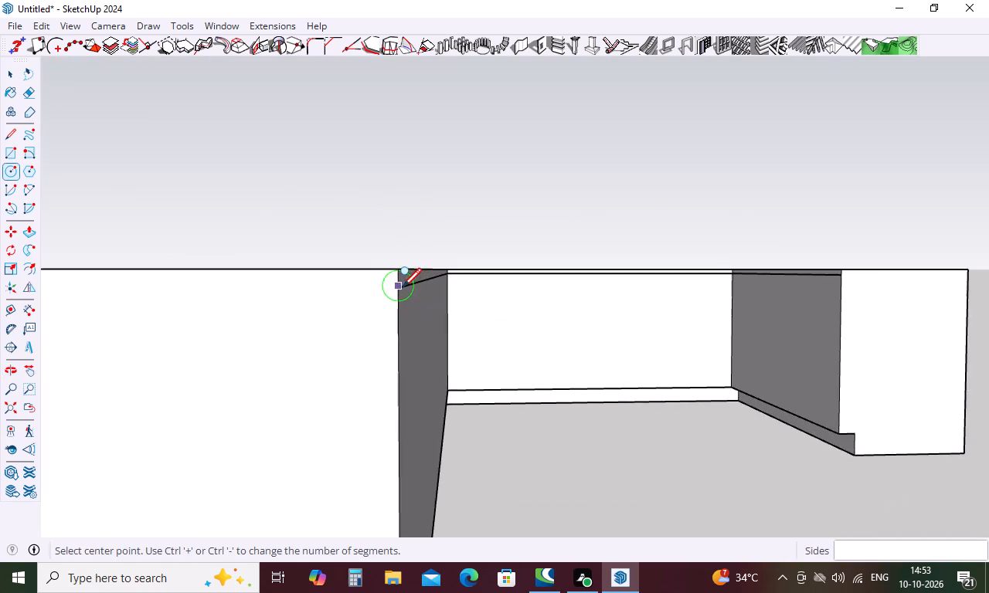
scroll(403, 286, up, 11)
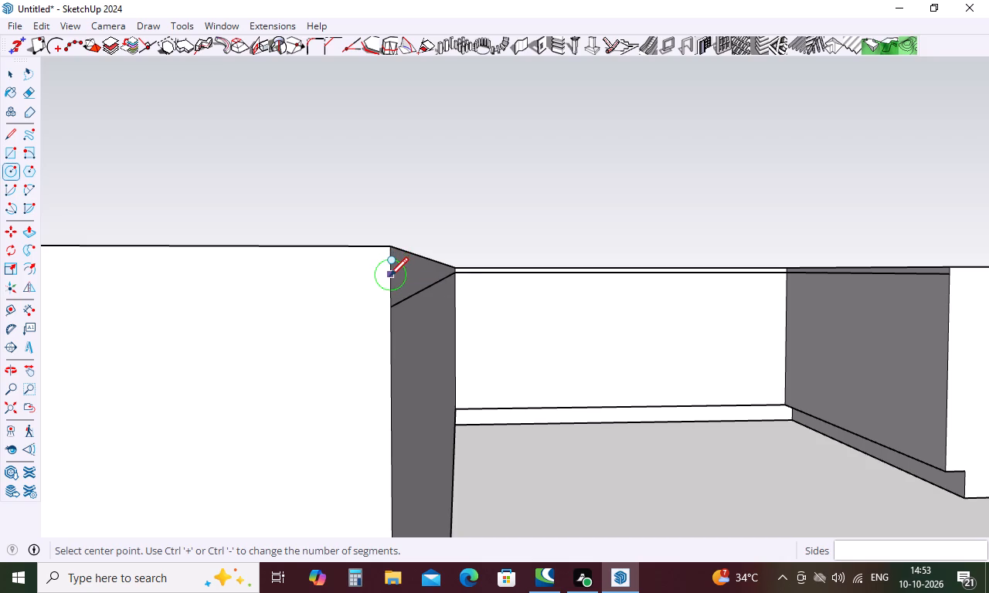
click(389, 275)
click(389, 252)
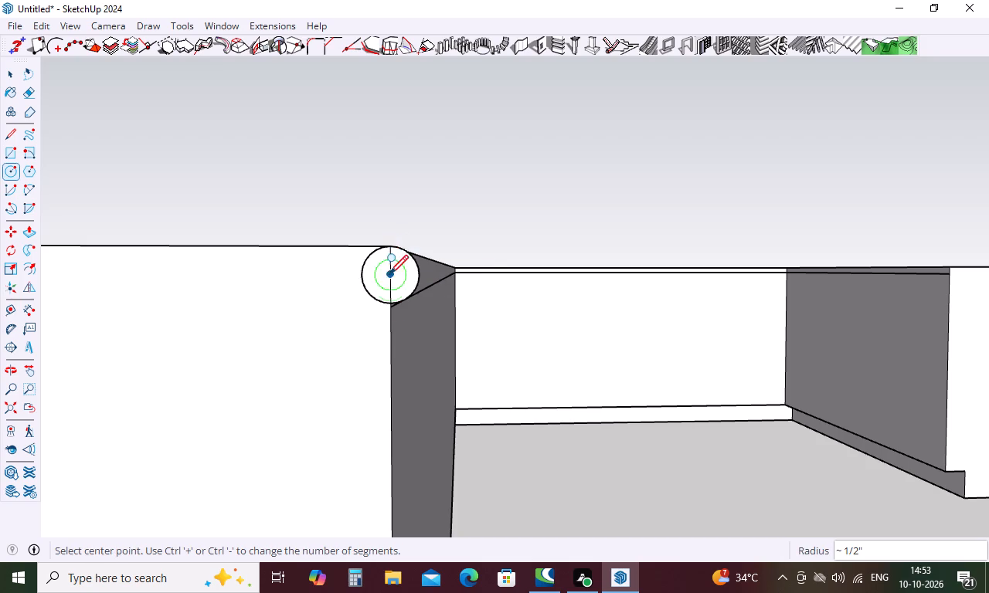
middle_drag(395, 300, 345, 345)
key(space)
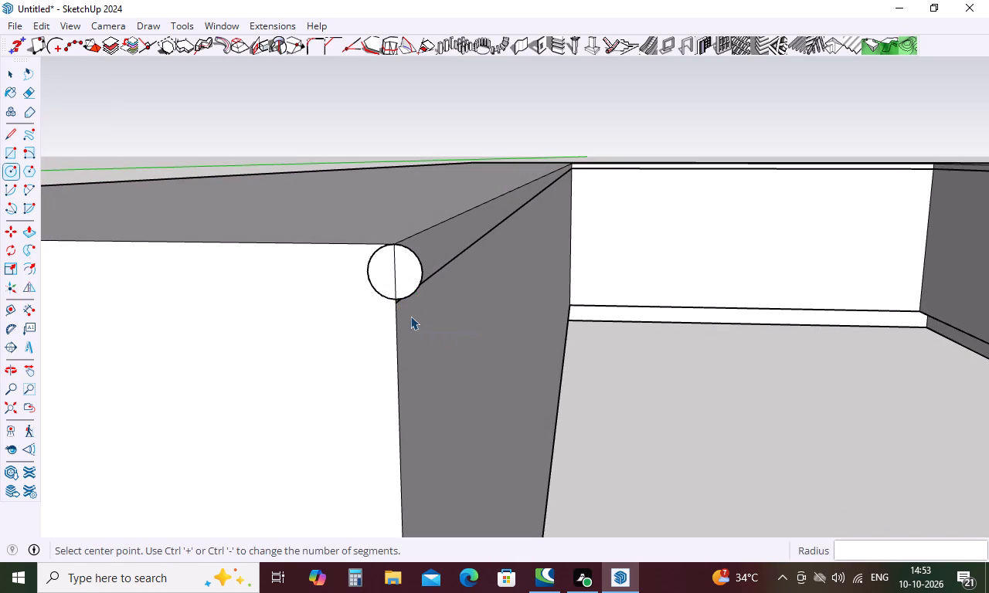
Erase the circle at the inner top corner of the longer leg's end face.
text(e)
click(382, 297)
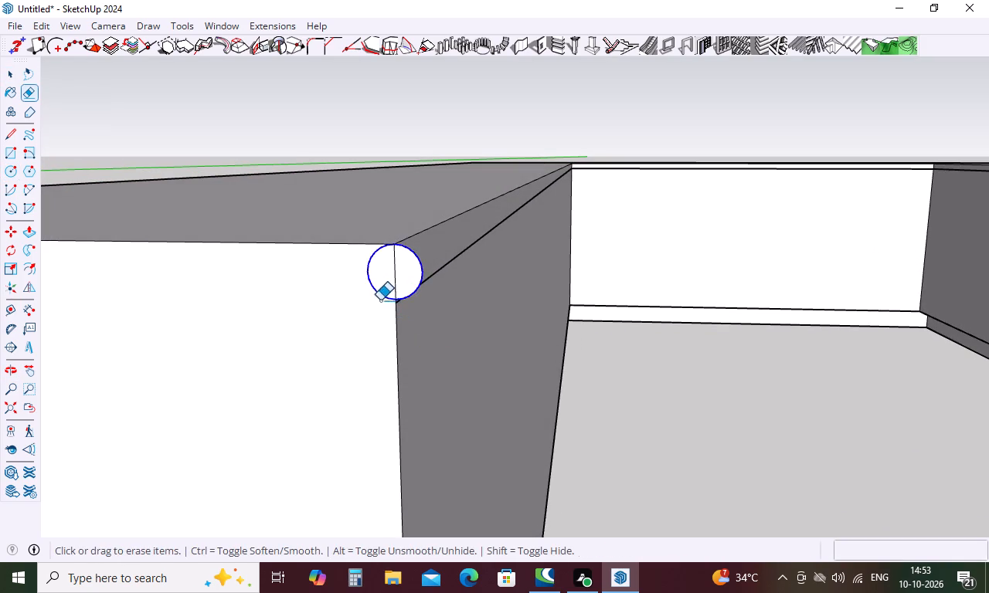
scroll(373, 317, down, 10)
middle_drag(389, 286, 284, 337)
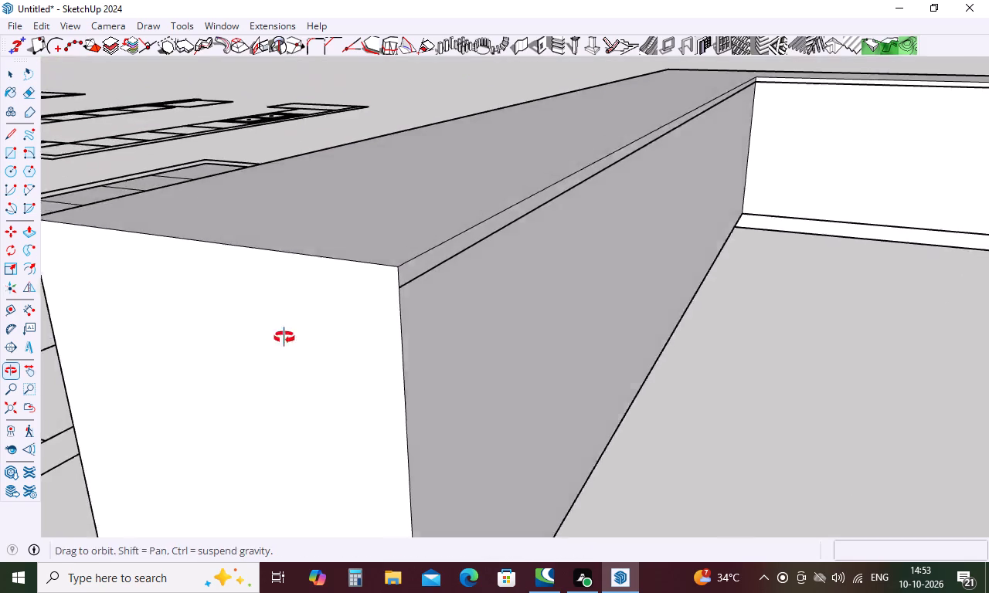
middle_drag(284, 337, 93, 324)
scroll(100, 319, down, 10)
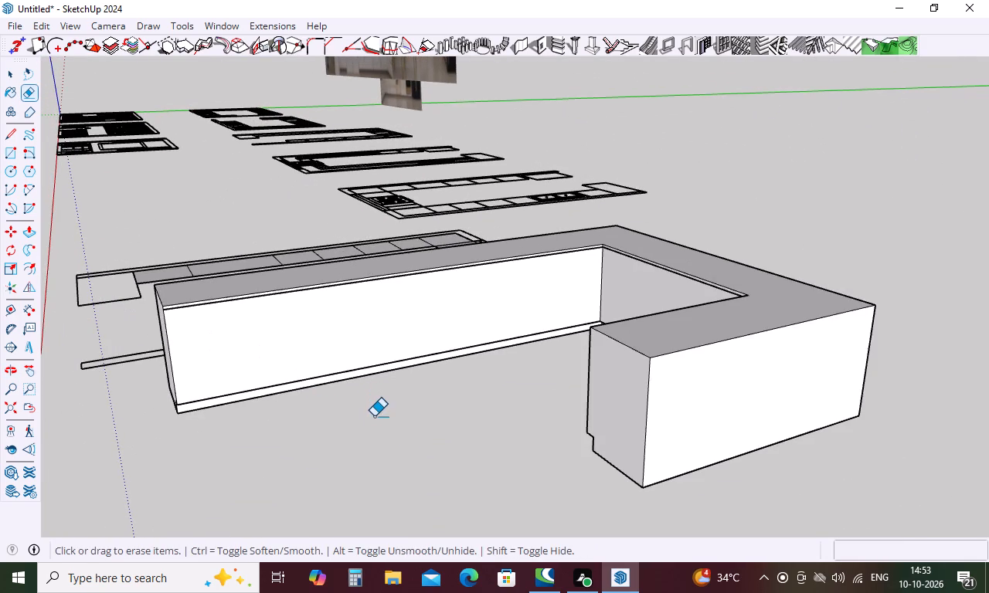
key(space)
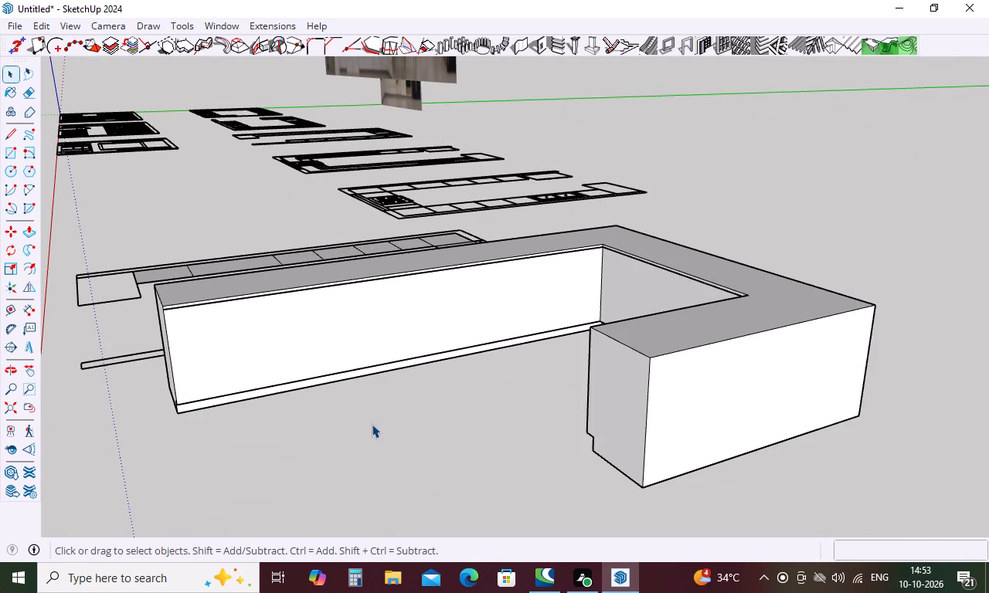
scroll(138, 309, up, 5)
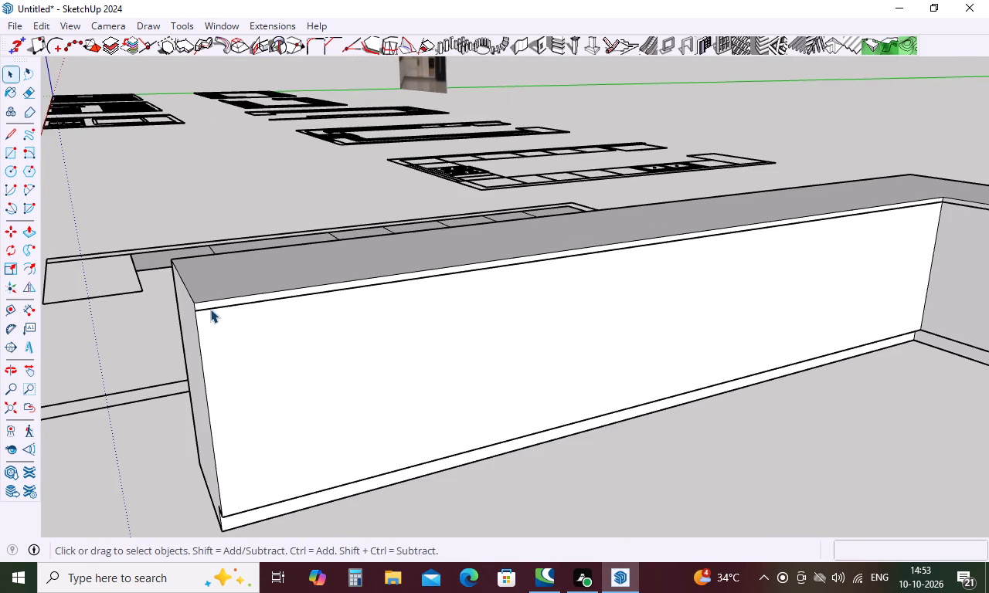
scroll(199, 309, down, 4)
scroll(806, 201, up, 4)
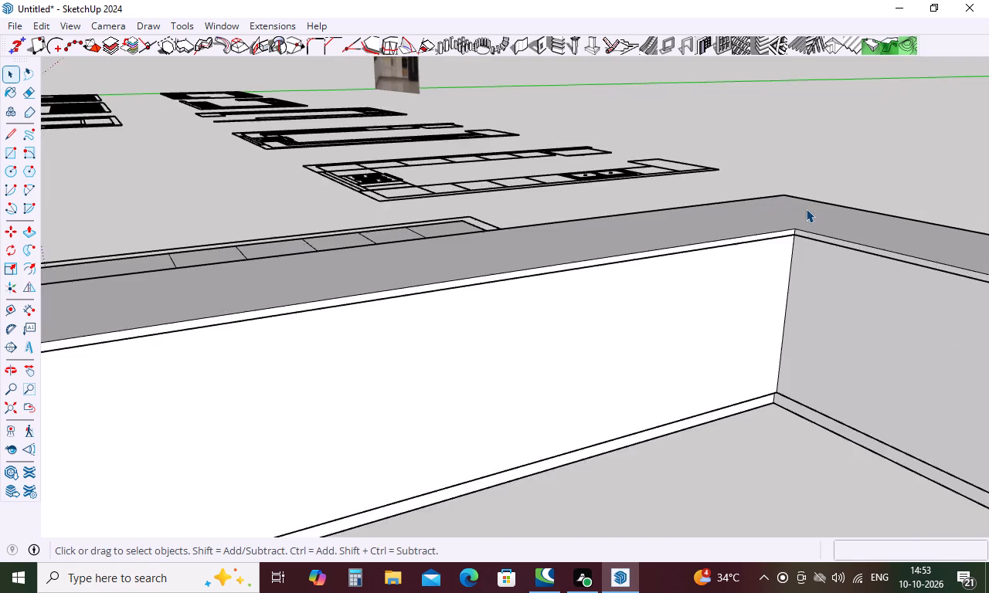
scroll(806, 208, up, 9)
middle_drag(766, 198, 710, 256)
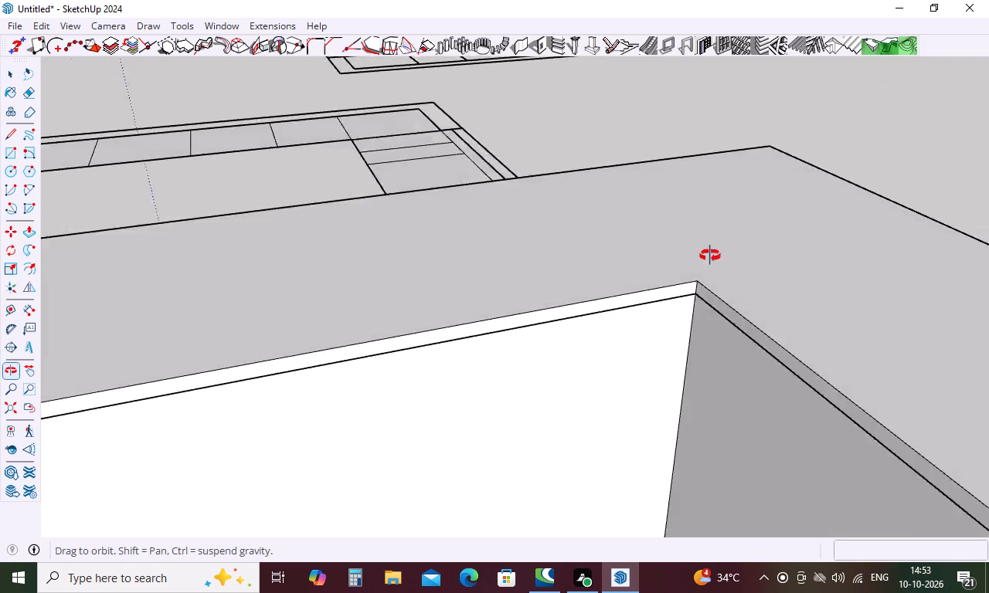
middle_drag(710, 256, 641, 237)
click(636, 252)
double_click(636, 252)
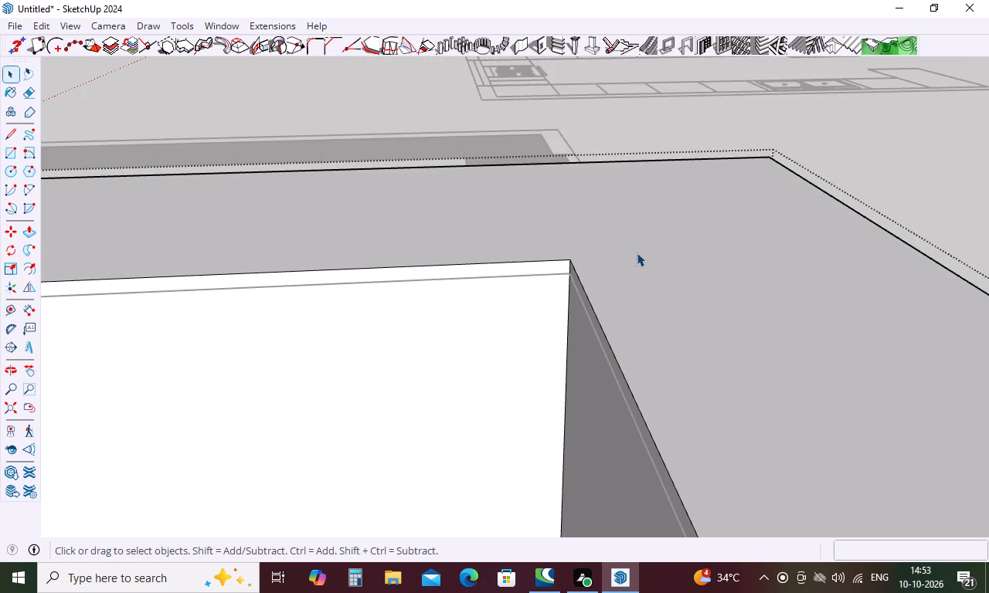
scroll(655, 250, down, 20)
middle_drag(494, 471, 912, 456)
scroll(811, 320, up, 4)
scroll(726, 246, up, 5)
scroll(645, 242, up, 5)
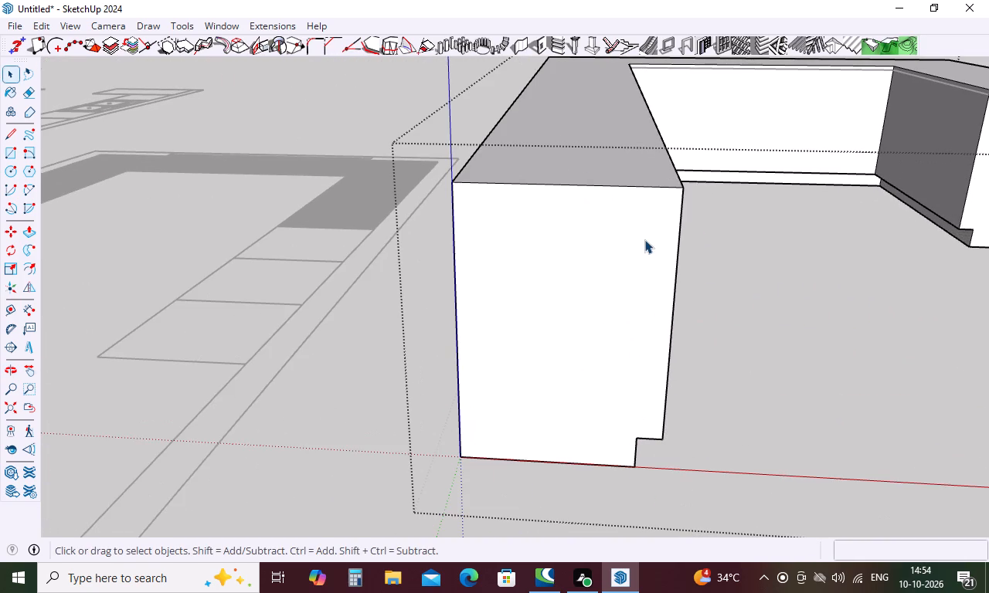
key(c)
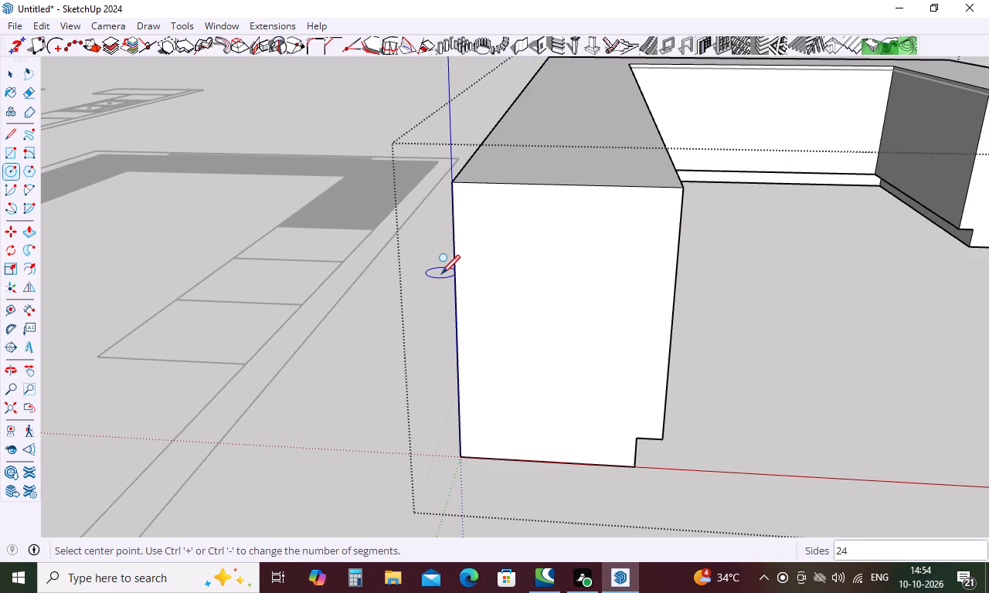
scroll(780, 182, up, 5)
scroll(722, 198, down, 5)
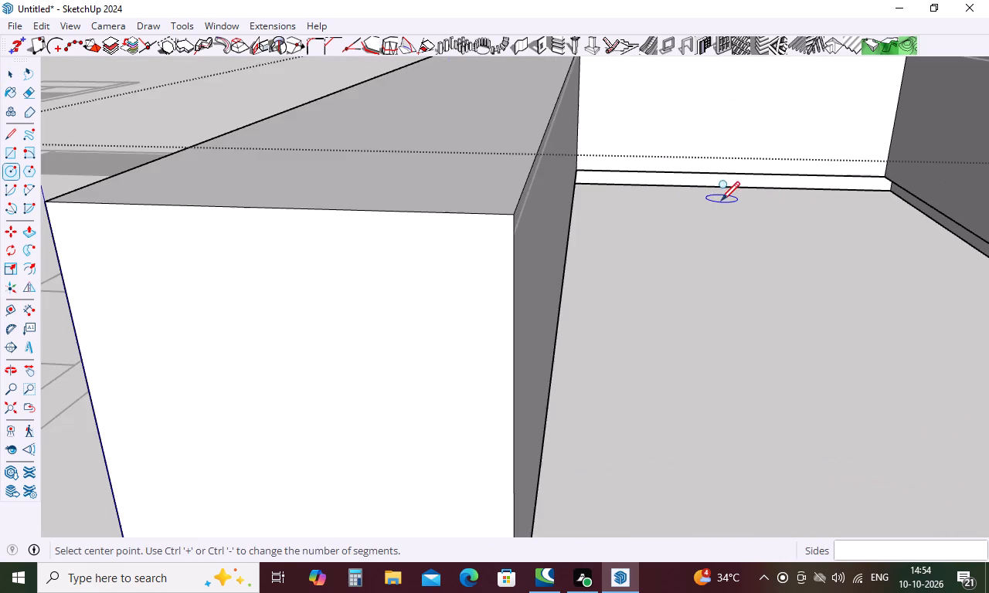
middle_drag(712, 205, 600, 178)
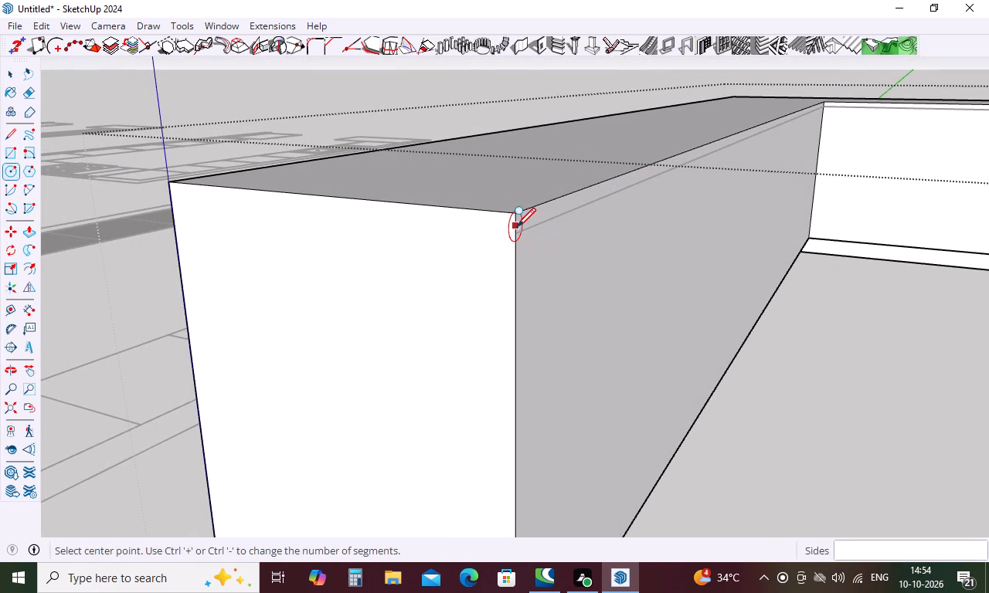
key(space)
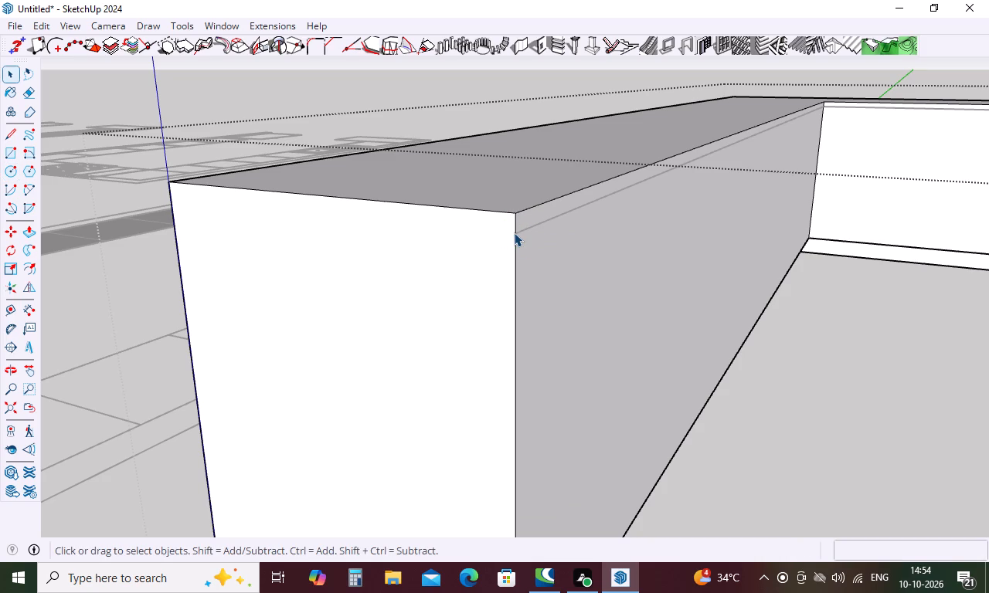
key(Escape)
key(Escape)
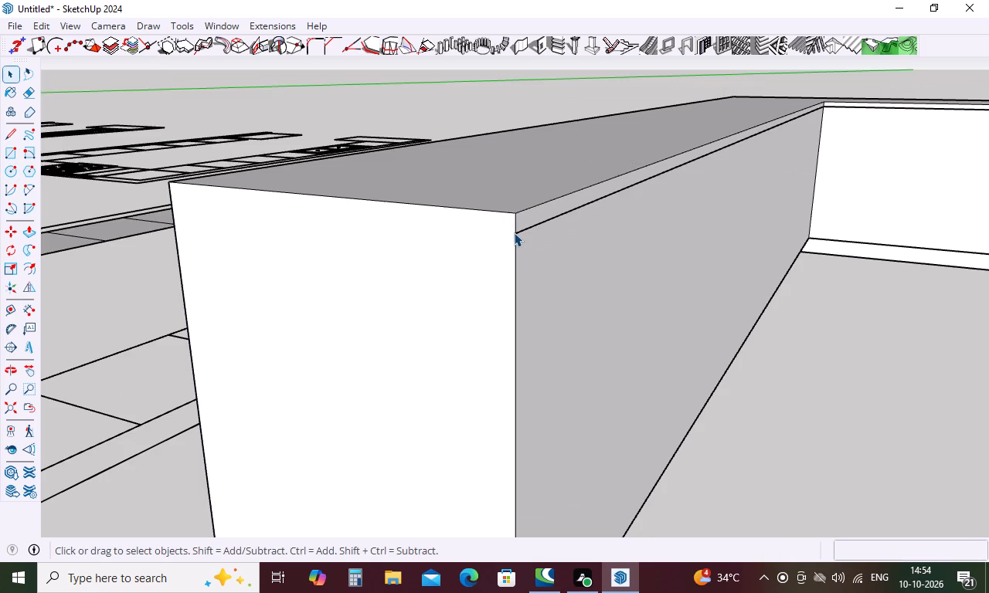
Delete the countertop thickness line just below the top edge on all three inner faces of the U-shaped counter.
click(525, 229)
key(Delete)
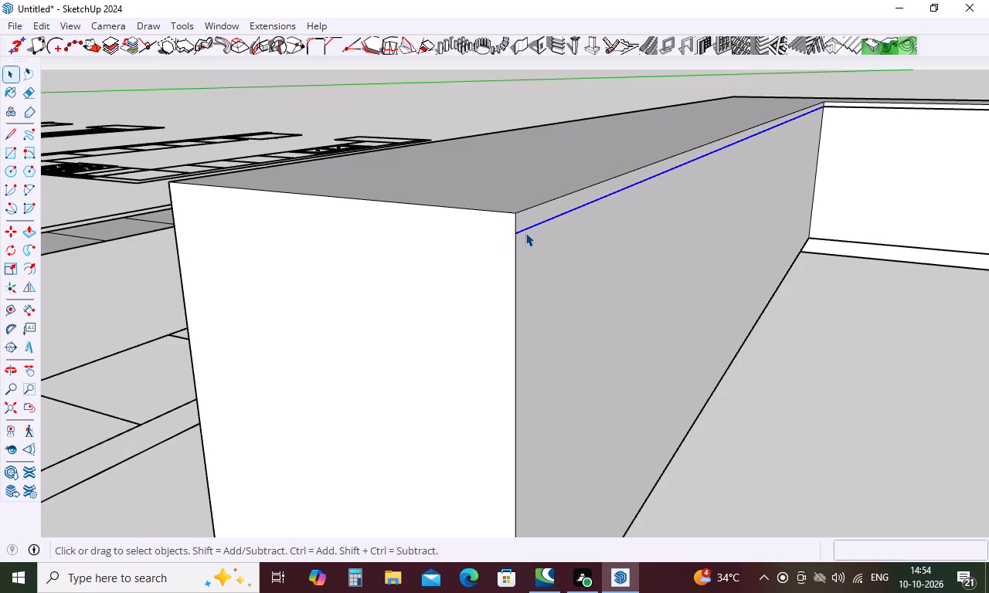
scroll(509, 237, down, 20)
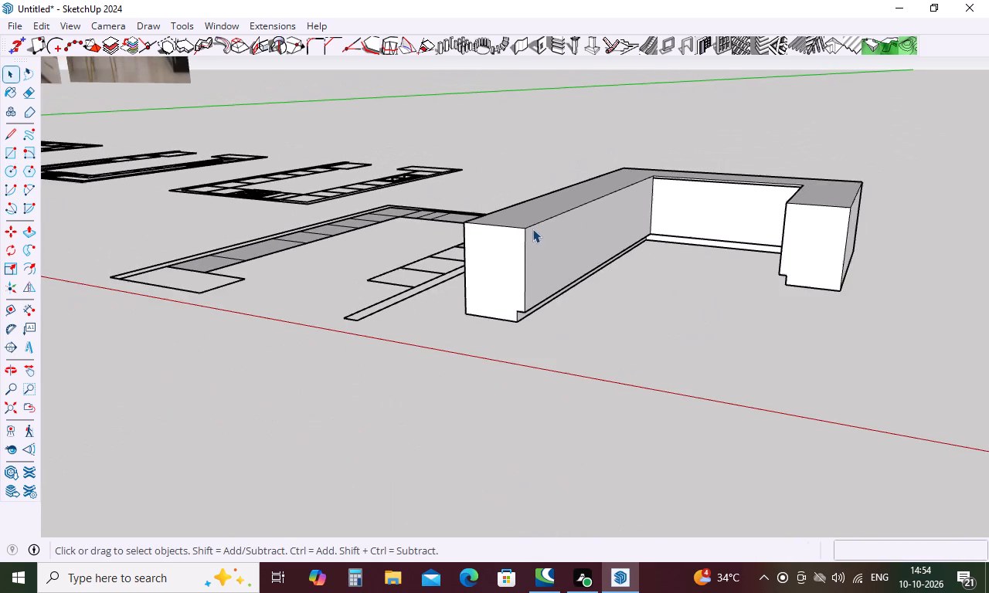
scroll(712, 202, up, 8)
click(807, 159)
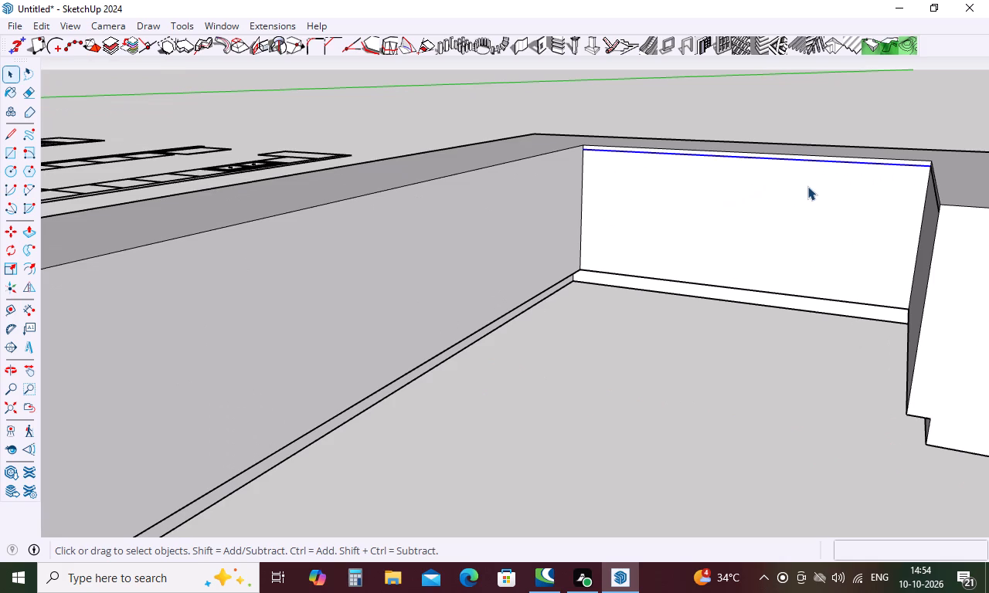
key(Delete)
scroll(806, 187, down, 8)
middle_drag(795, 216, 962, 300)
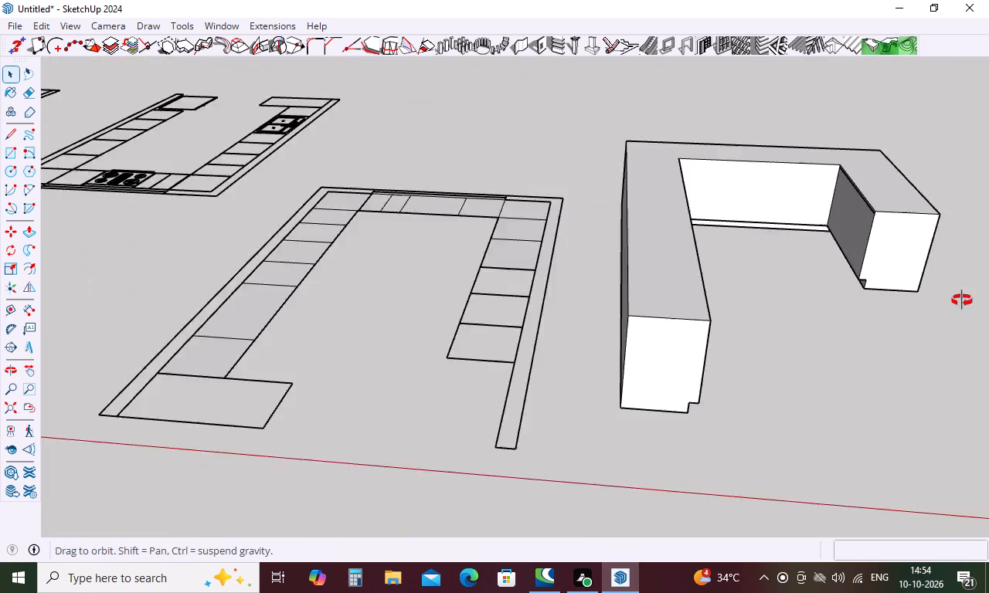
middle_drag(962, 300, 982, 298)
scroll(849, 136, up, 6)
scroll(829, 246, up, 5)
click(874, 212)
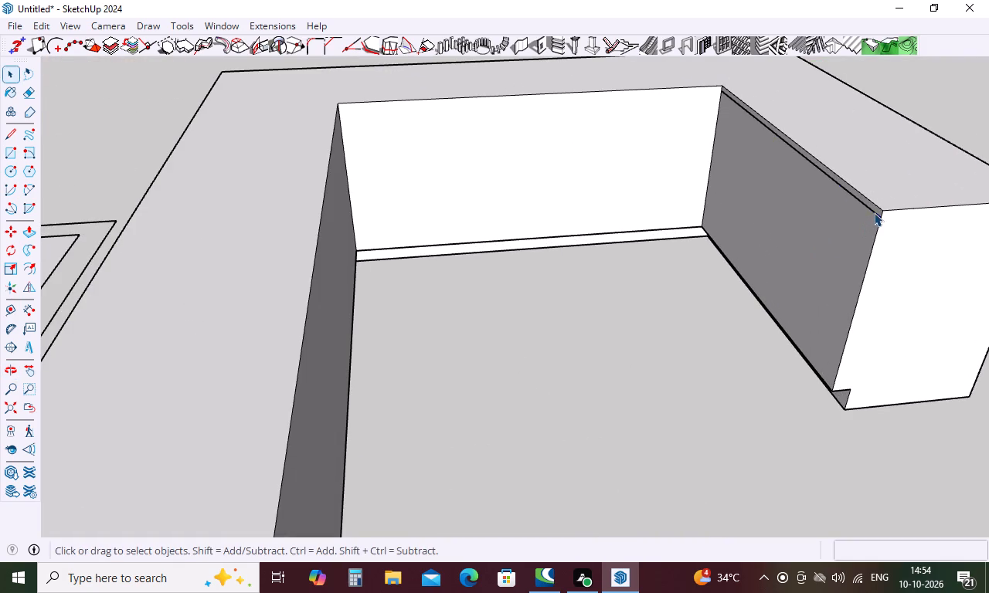
key(Delete)
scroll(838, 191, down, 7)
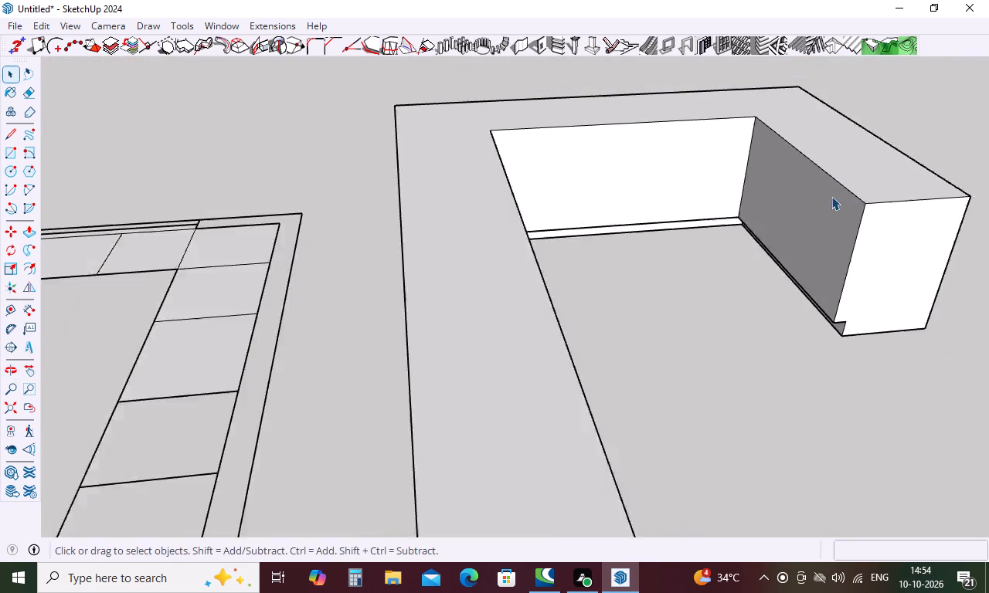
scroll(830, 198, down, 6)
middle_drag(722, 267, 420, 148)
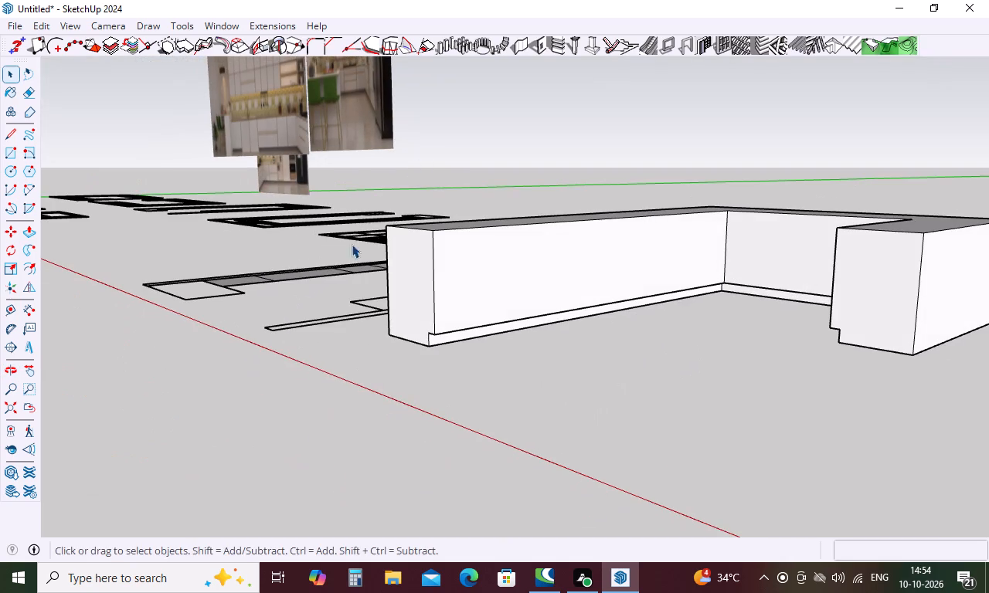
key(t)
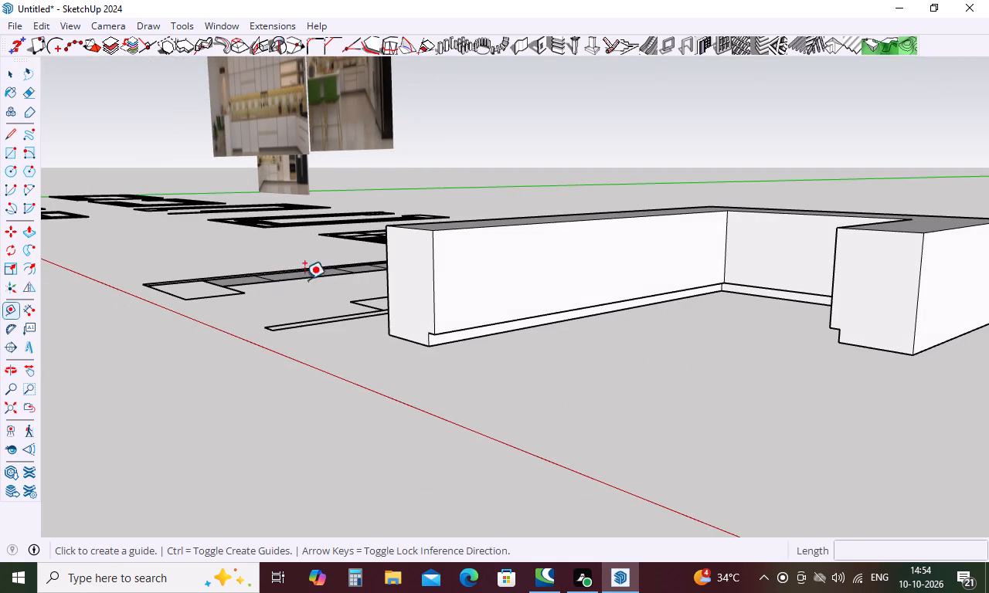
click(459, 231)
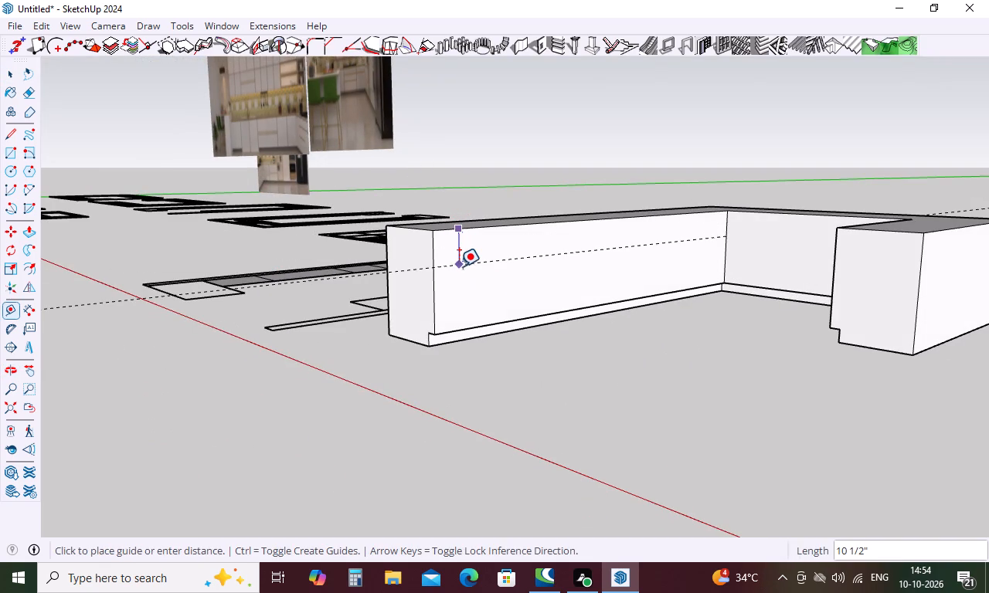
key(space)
Open the counter group for editing and place a guide 1" below the longer leg's inner top edge.
double_click(459, 266)
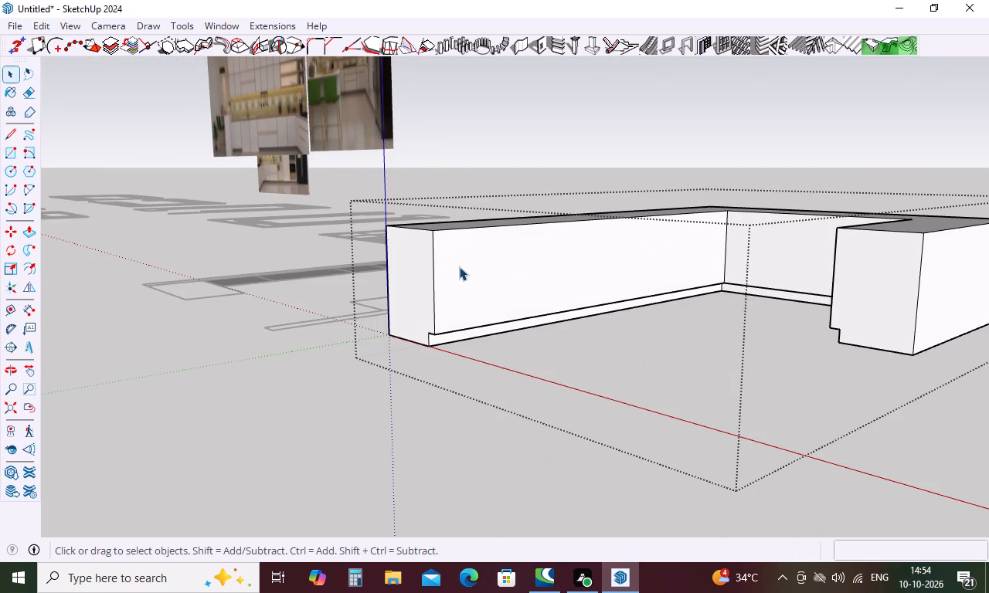
key(t)
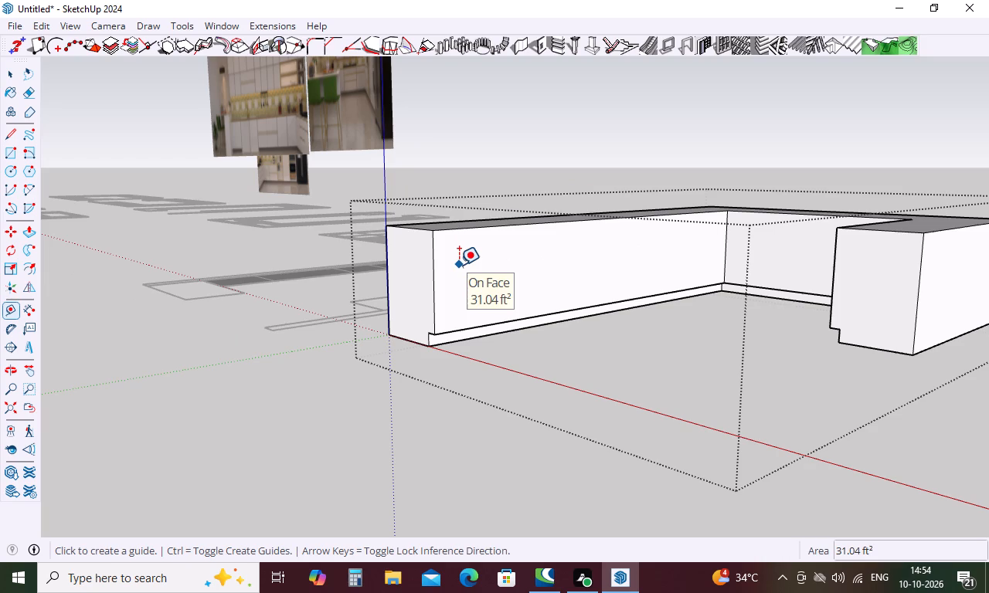
click(524, 226)
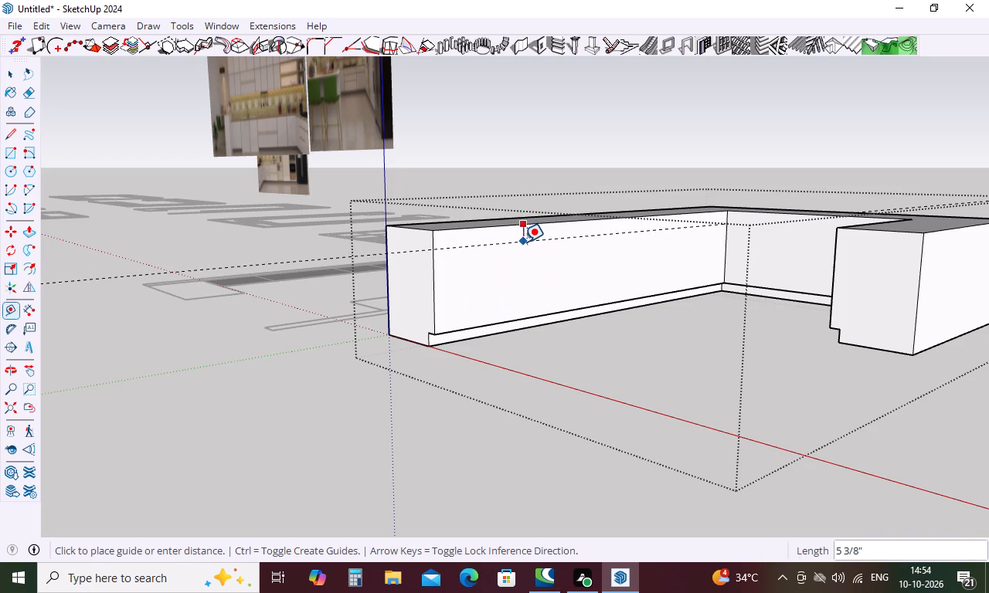
key(1)
key(Return)
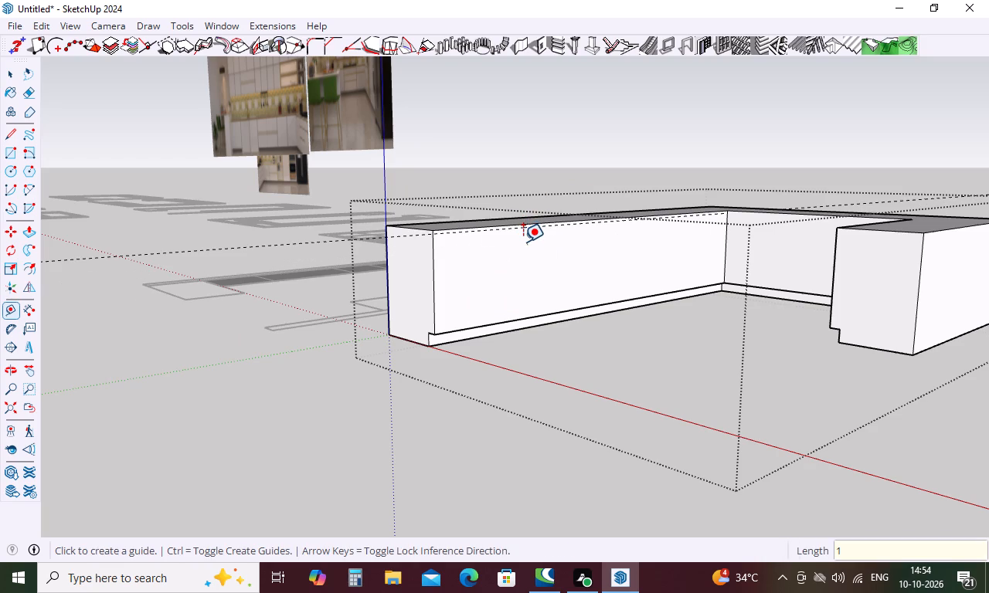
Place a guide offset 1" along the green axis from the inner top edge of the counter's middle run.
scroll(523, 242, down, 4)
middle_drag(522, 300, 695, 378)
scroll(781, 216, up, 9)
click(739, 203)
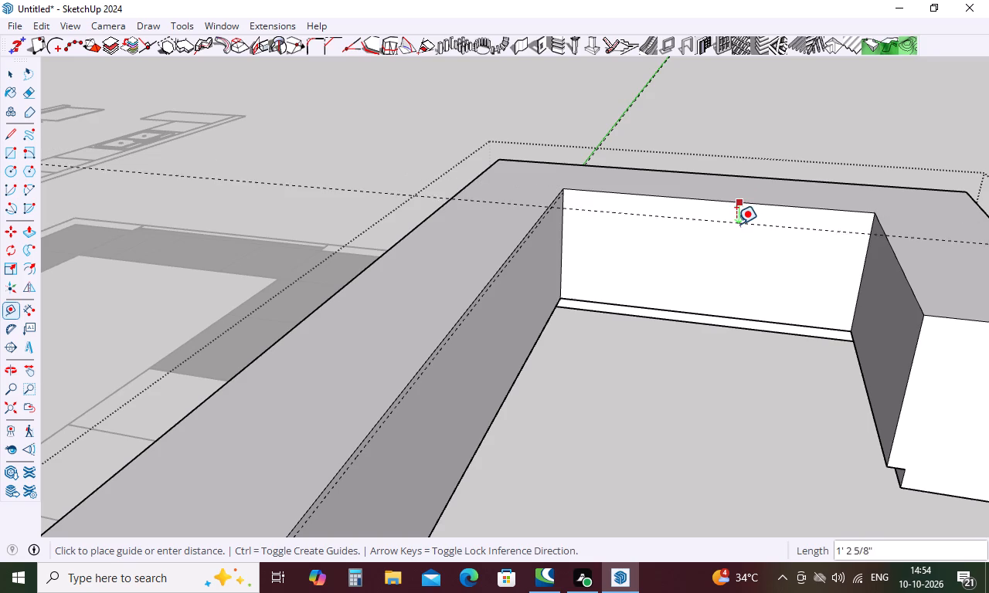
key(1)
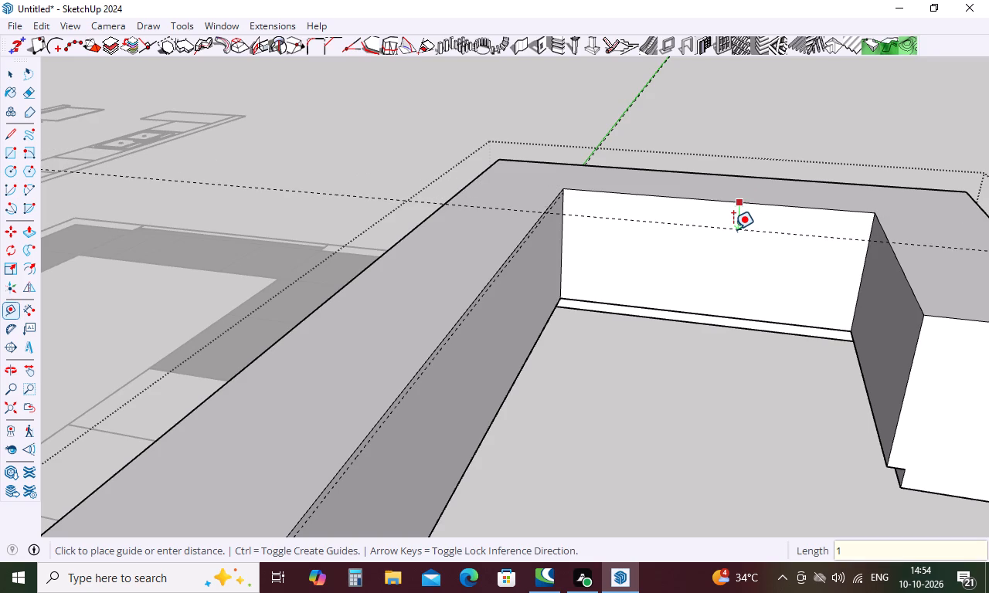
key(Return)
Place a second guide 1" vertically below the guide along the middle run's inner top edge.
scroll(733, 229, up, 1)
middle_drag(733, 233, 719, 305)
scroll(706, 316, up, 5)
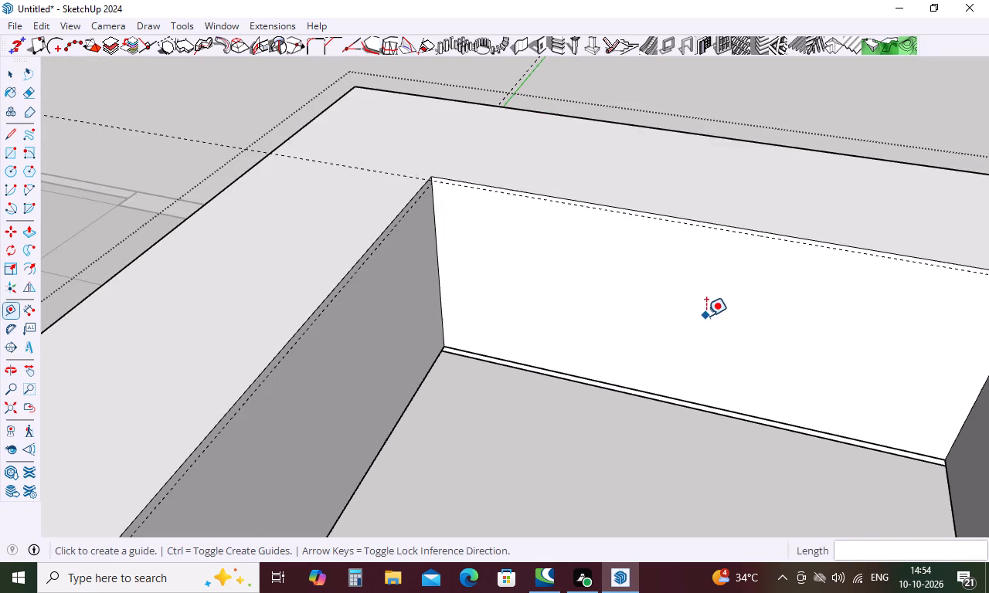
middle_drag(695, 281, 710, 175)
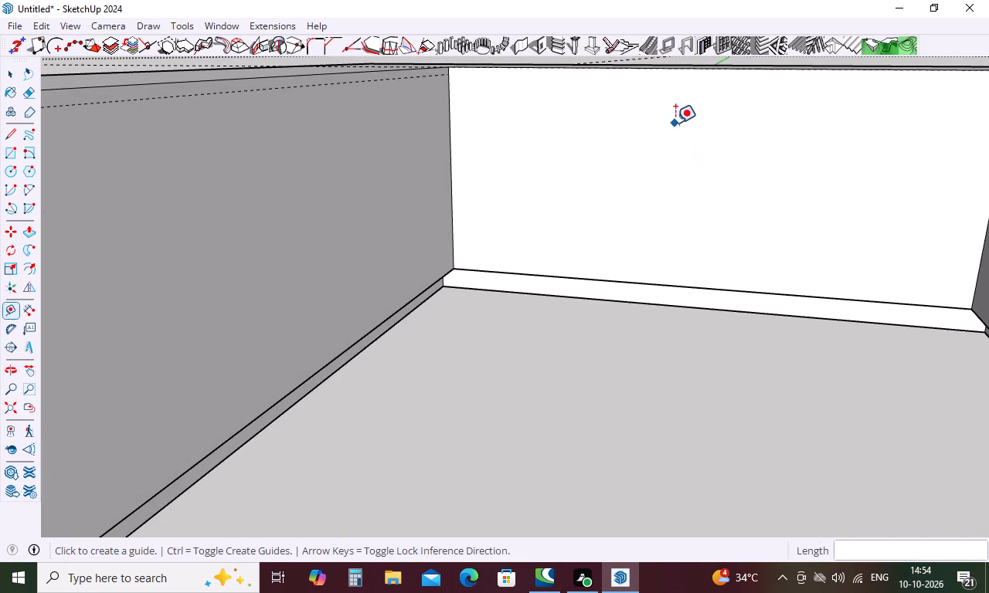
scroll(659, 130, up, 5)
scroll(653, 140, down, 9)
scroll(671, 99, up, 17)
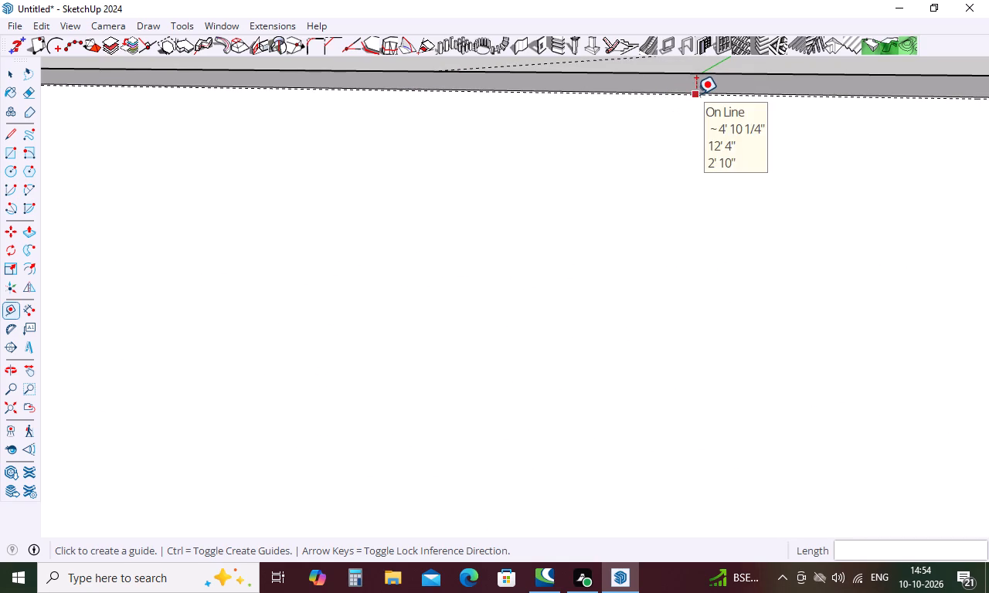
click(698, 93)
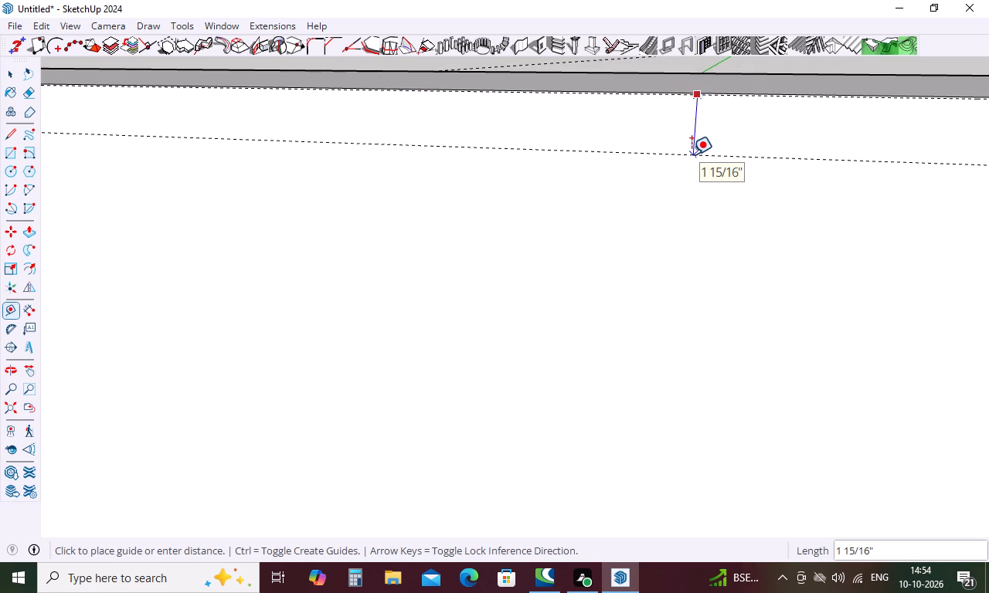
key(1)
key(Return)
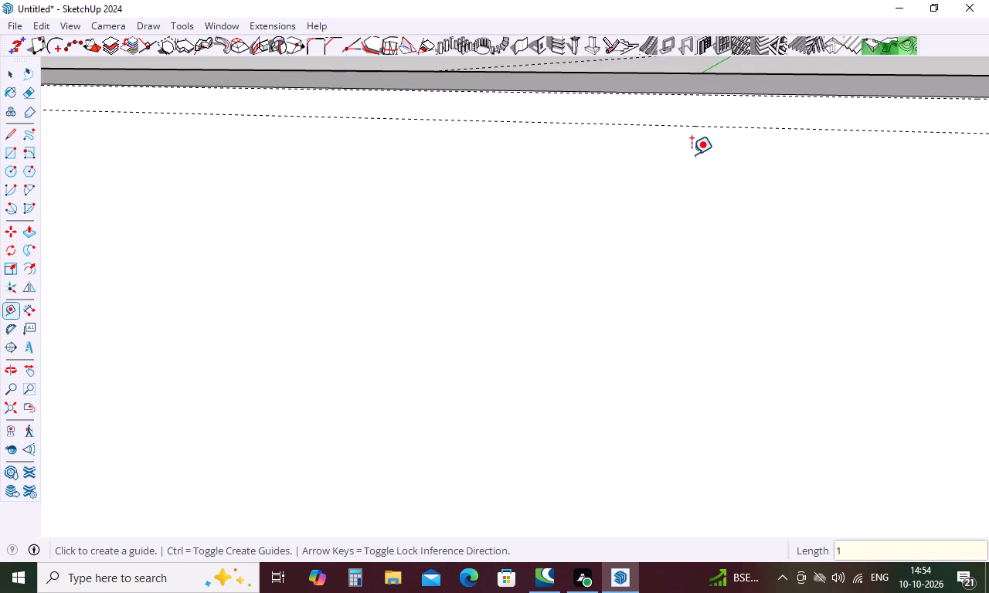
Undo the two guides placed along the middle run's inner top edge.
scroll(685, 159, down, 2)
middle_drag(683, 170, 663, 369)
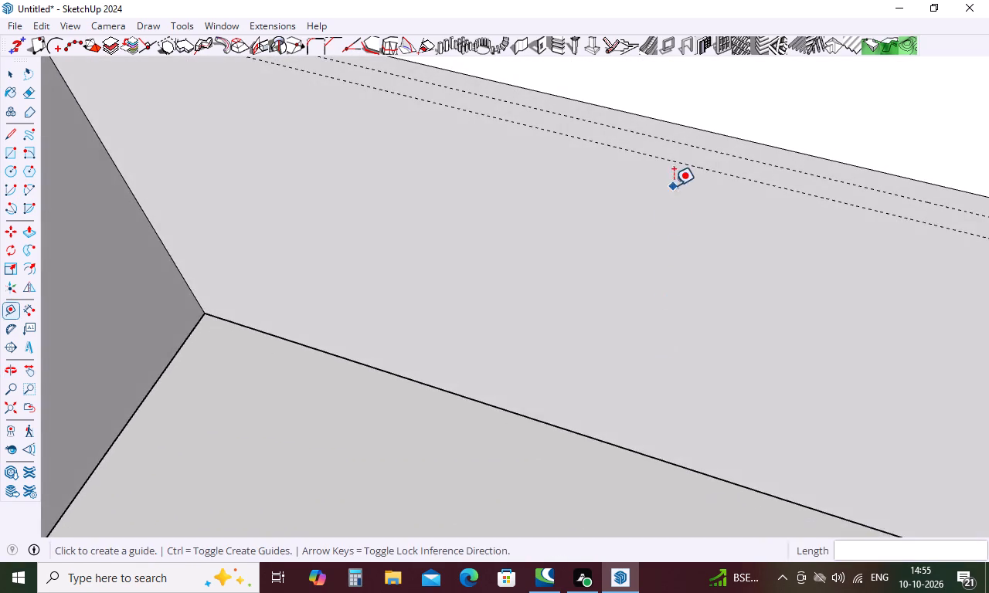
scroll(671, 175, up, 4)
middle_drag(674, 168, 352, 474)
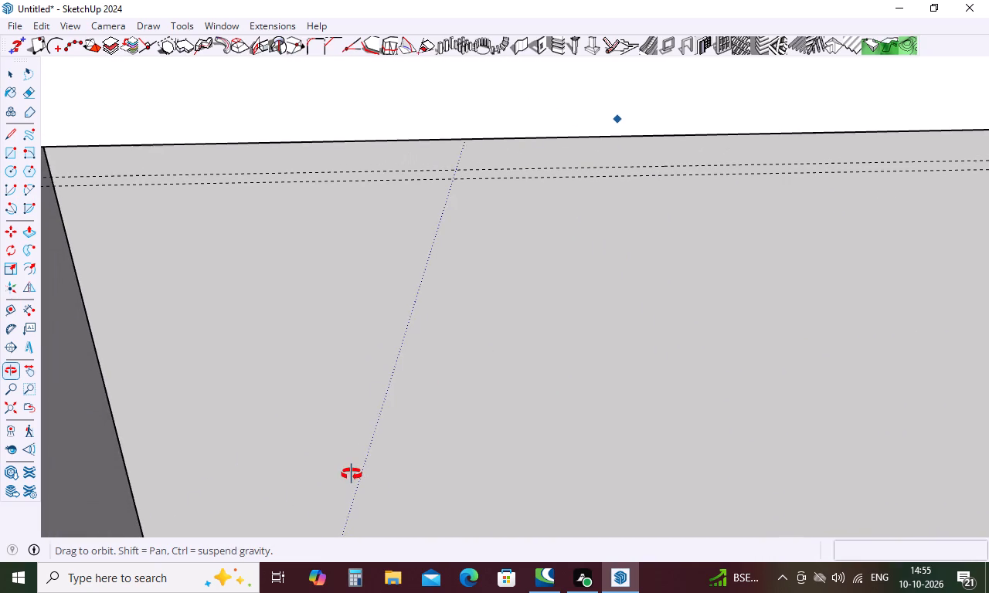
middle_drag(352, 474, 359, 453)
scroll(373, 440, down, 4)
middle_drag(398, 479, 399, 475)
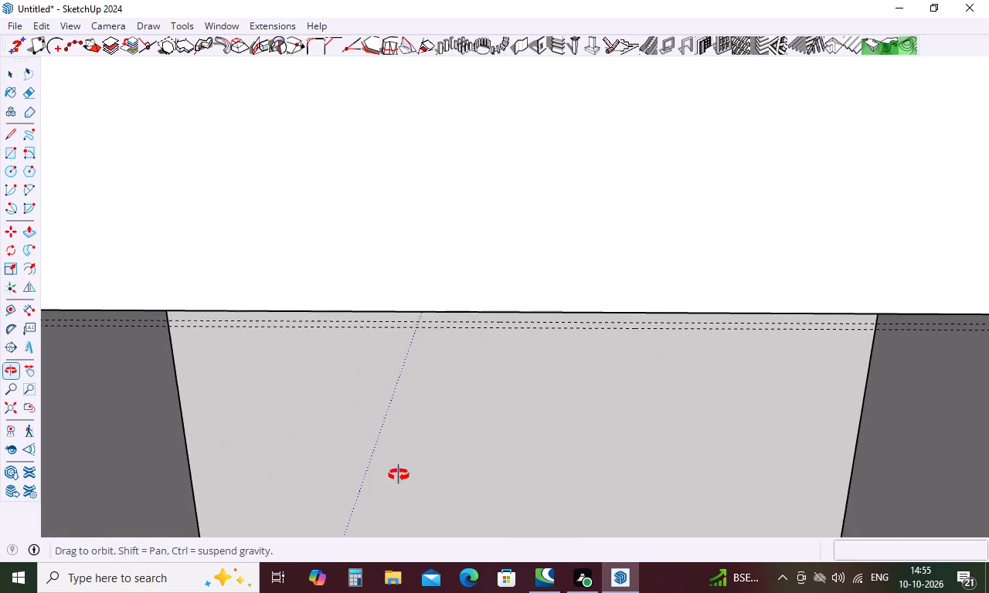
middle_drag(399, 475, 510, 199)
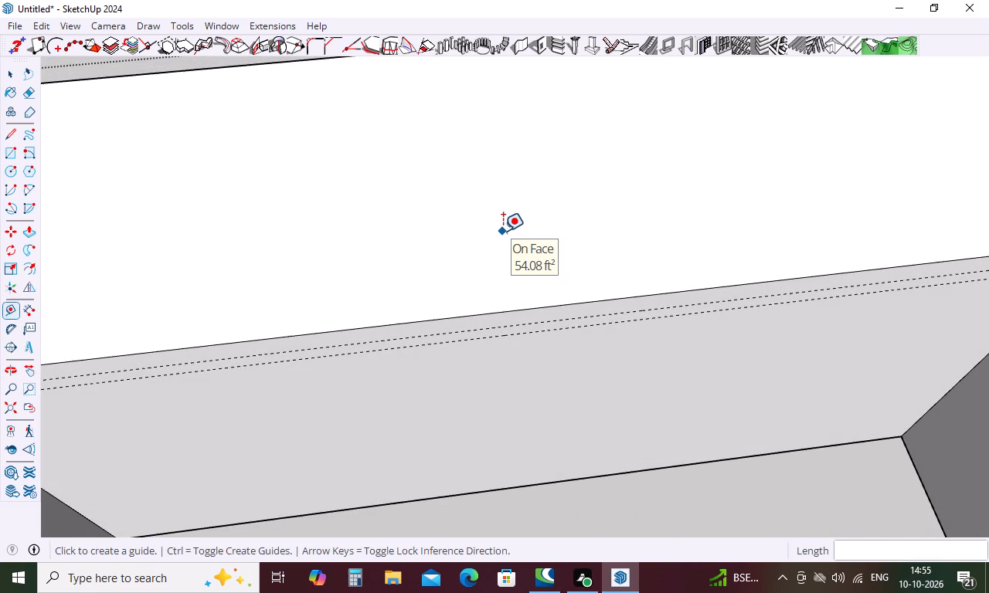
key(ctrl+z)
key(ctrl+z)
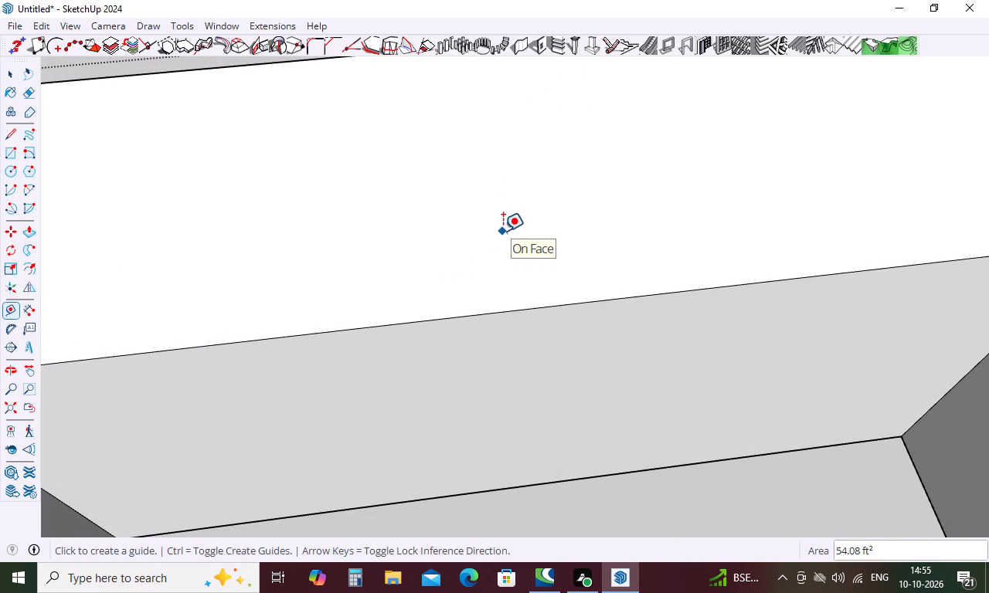
Place a guide 1" vertically below the inner top edge of the counter's middle run.
click(518, 308)
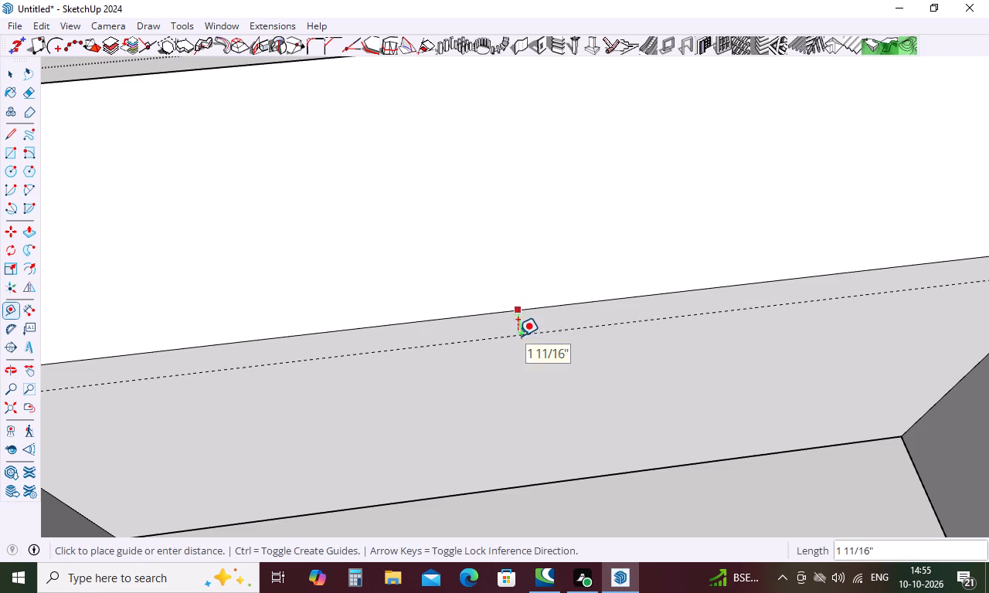
middle_drag(518, 336, 547, 86)
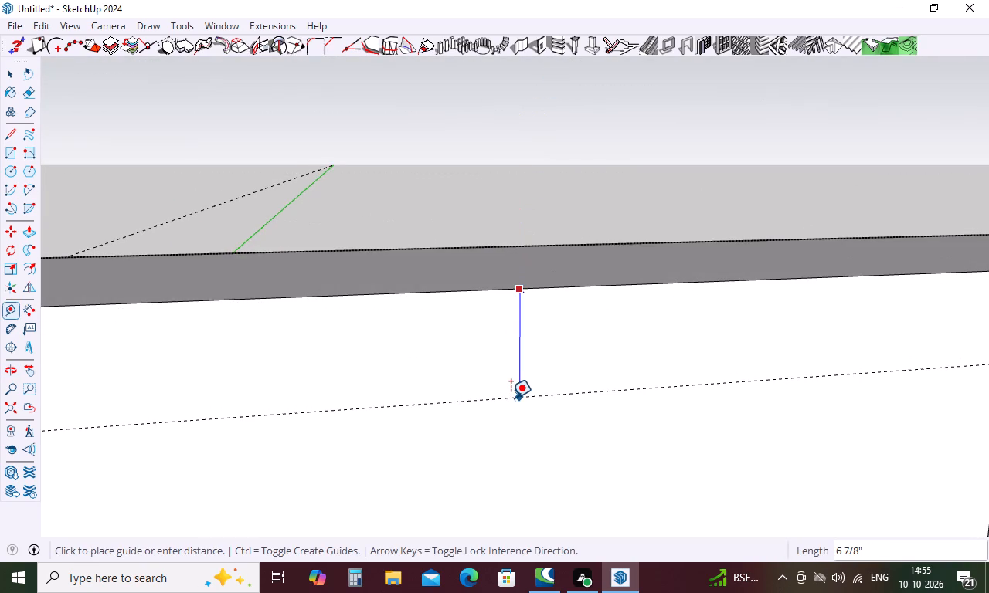
key(1)
key(Return)
Place a guide 1" vertically below the inner top edge of the counter's shorter leg.
scroll(545, 350, down, 14)
middle_drag(544, 368, 694, 432)
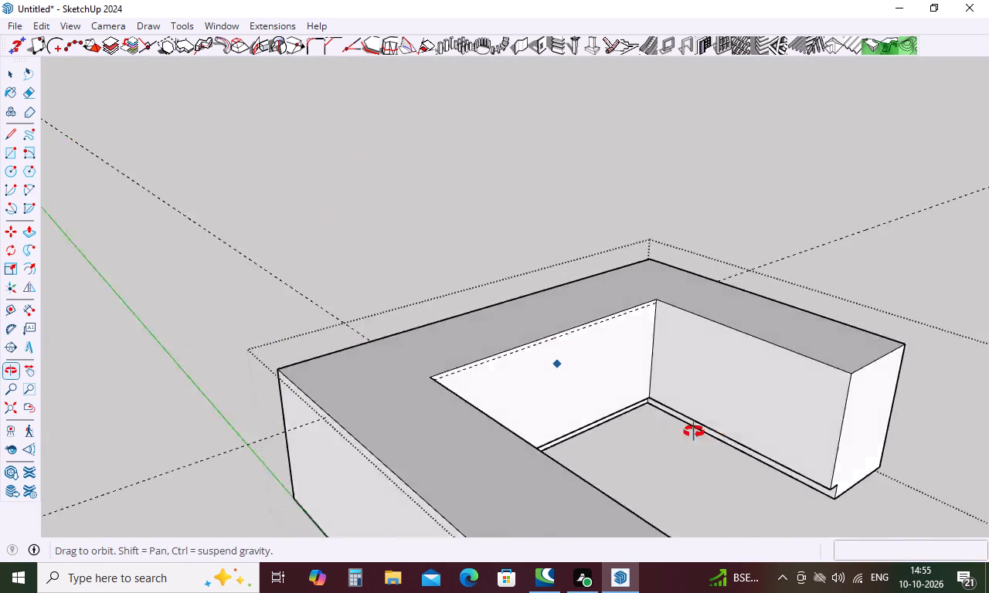
middle_drag(694, 432, 849, 395)
scroll(711, 313, up, 10)
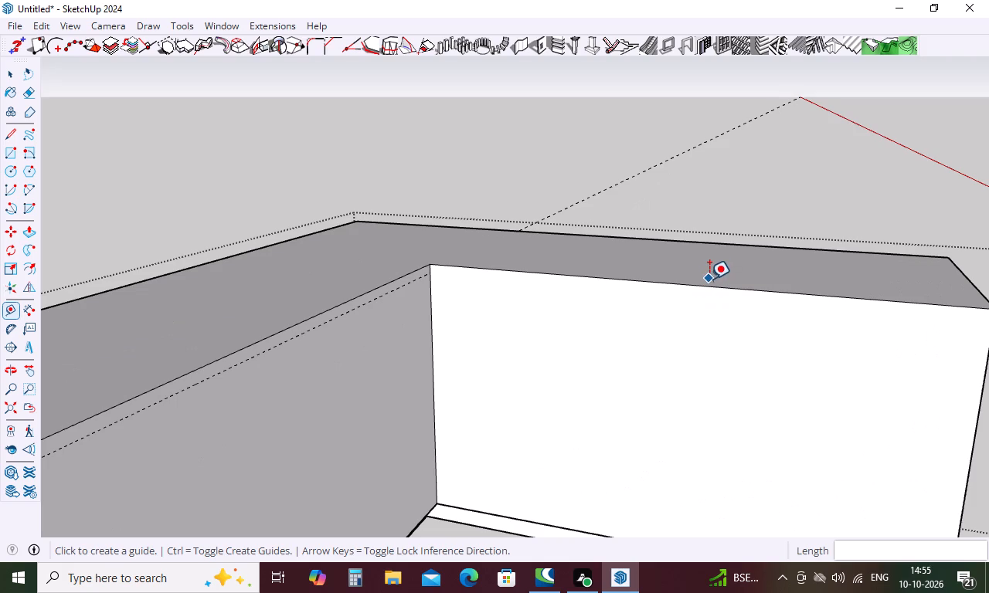
drag(705, 284, 703, 291)
middle_drag(691, 329, 705, 257)
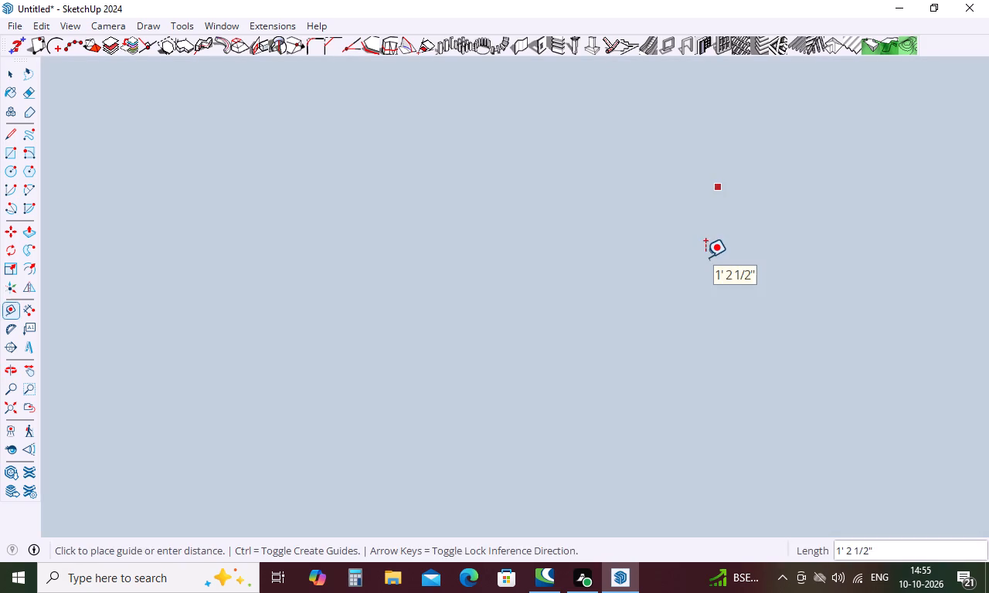
middle_drag(705, 257, 698, 326)
scroll(698, 326, down, 15)
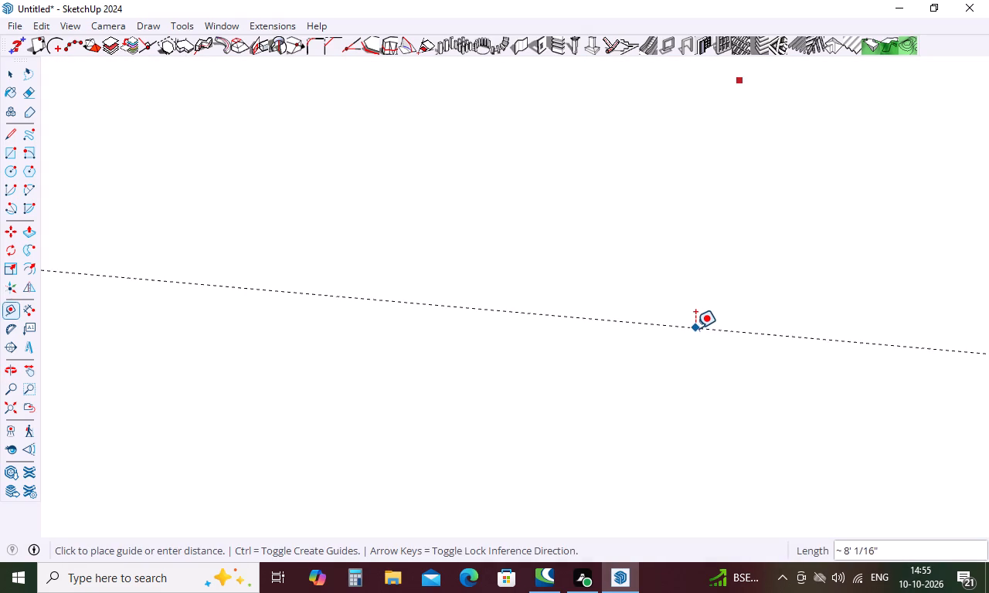
scroll(695, 328, down, 17)
scroll(695, 329, down, 16)
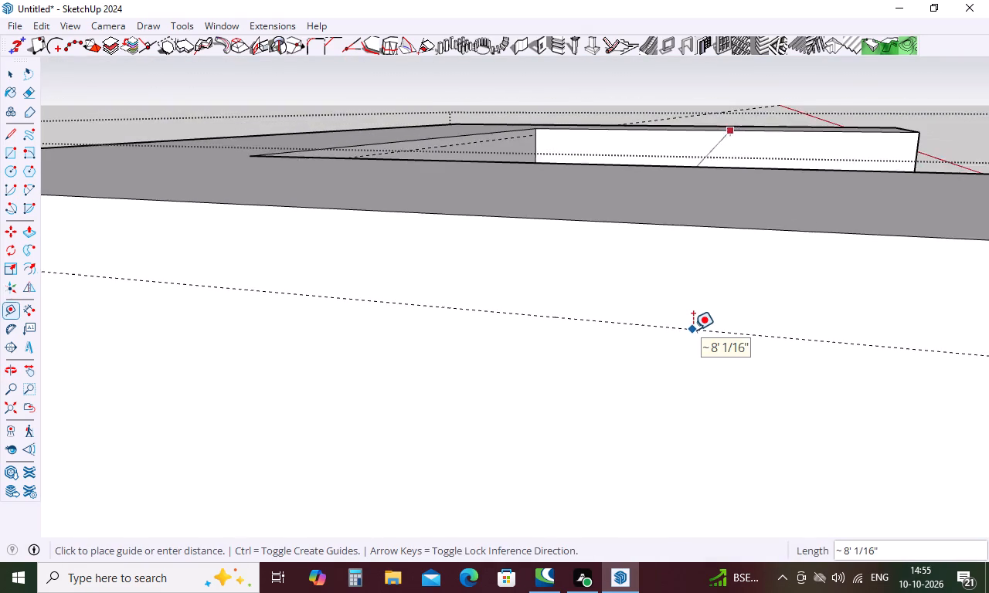
scroll(693, 330, down, 1)
middle_drag(732, 167, 725, 254)
scroll(722, 262, up, 5)
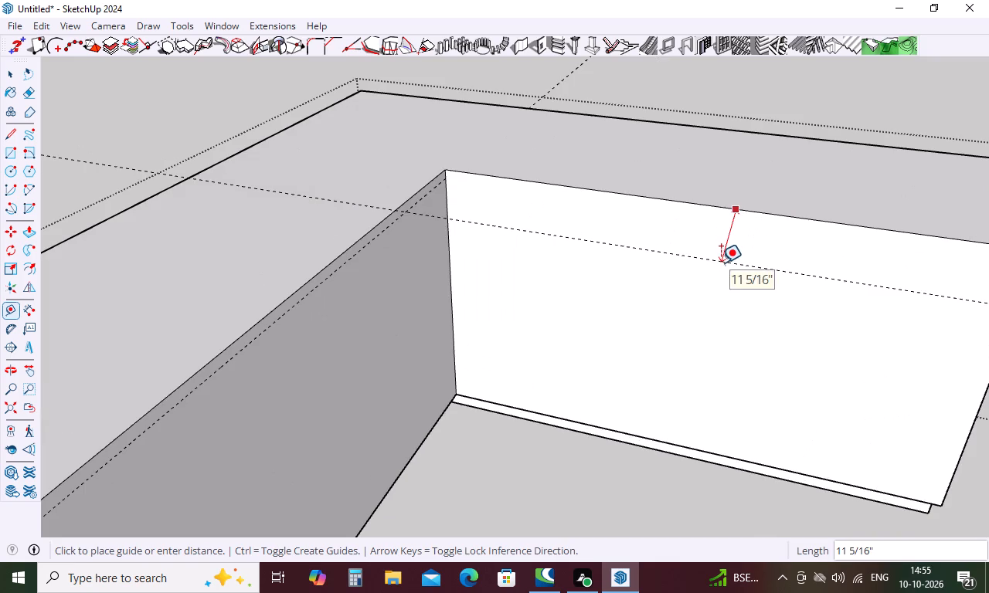
middle_drag(720, 306, 720, 283)
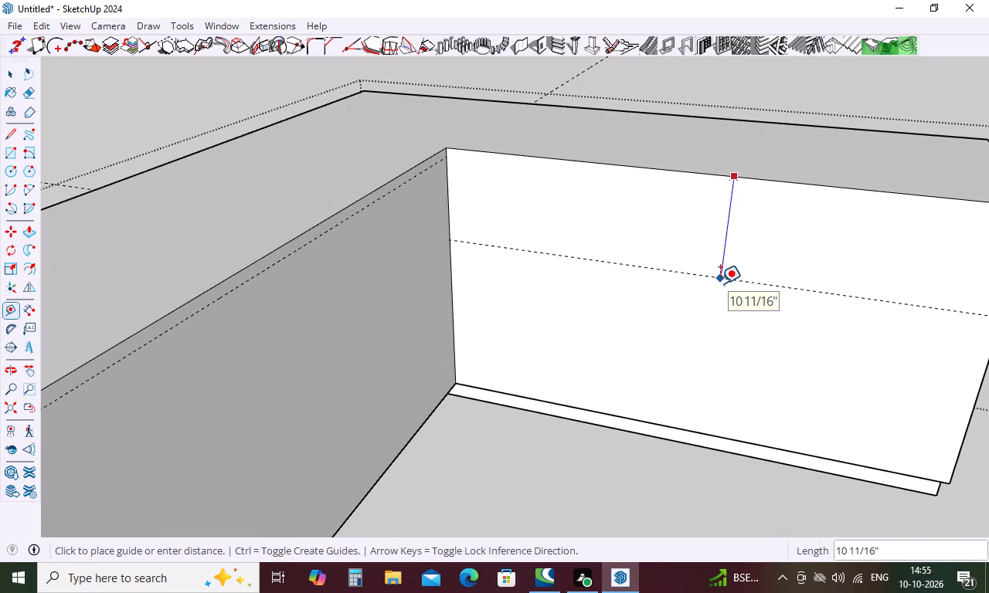
key(1)
key(Return)
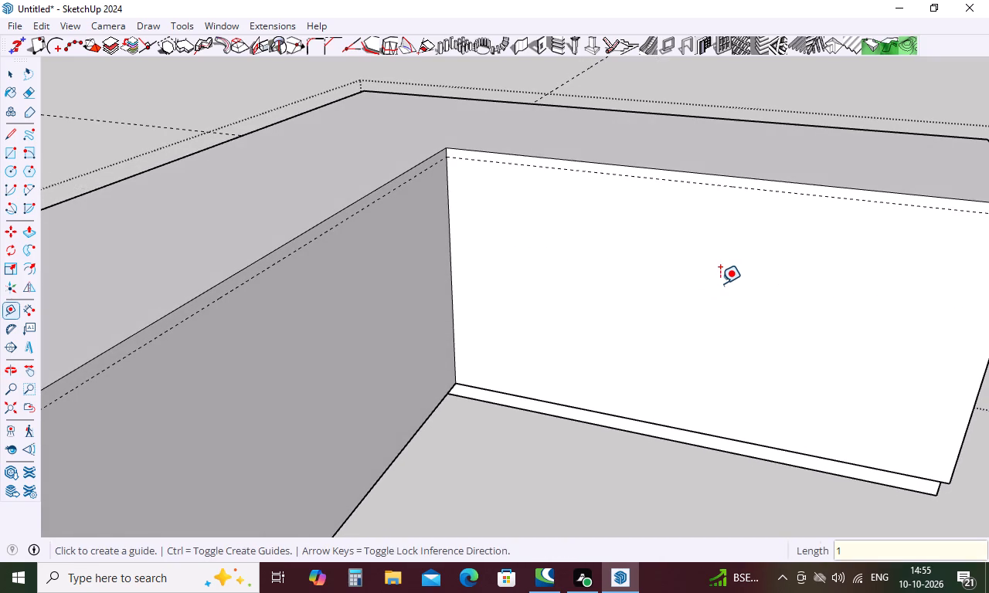
Draw a 12' 5" line along the guide on the longer leg's inner face, from its open end to the inner corner.
scroll(607, 286, down, 11)
middle_drag(603, 291, 478, 334)
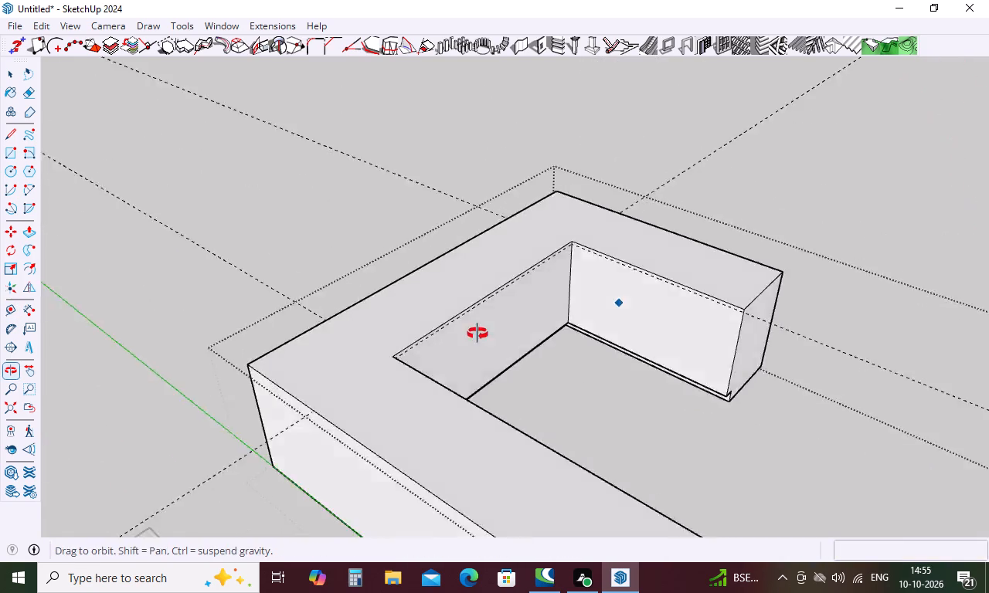
middle_drag(478, 334, 274, 331)
scroll(410, 286, down, 5)
middle_drag(447, 364, 338, 210)
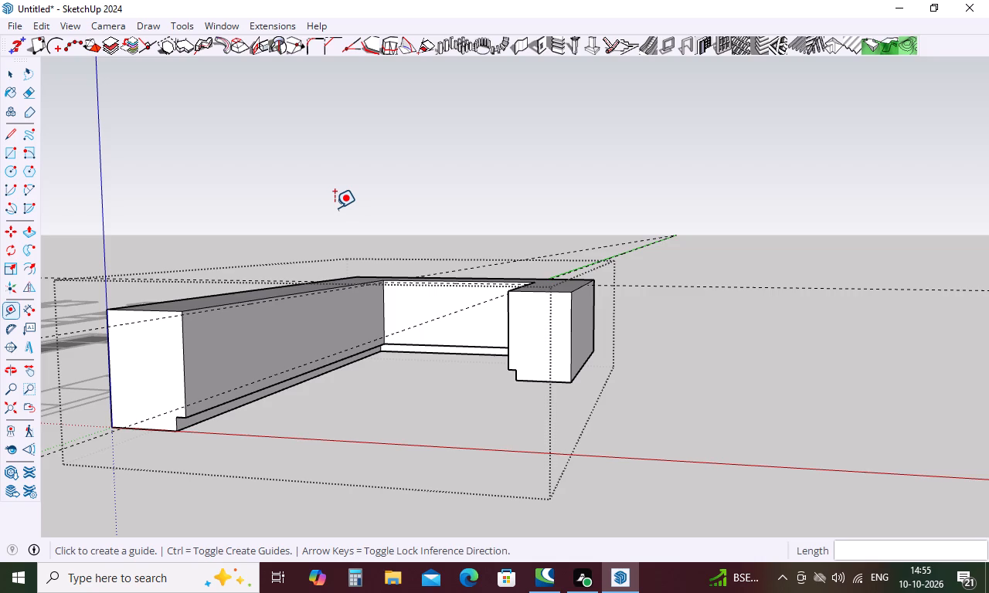
key(l)
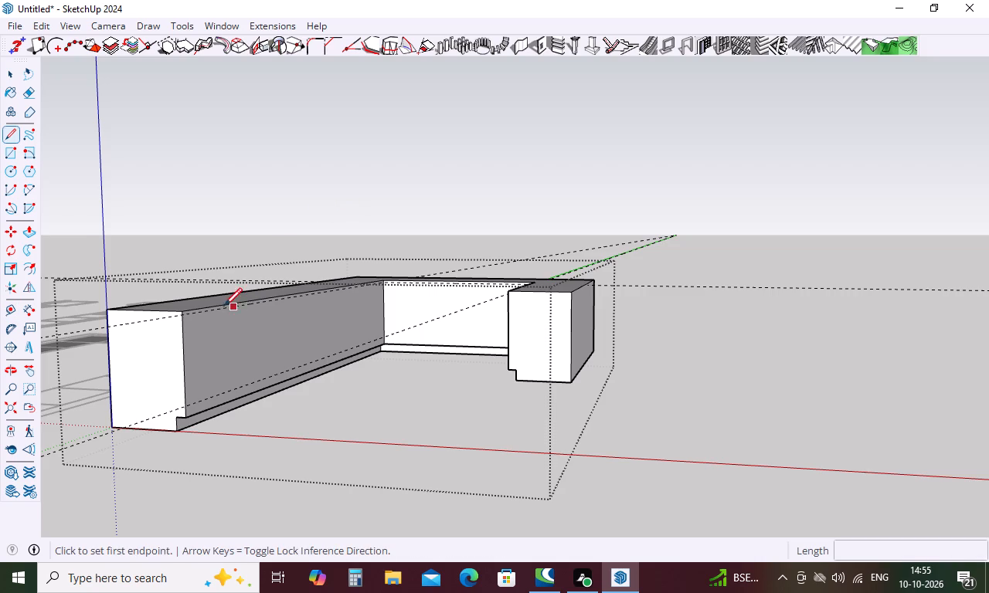
scroll(202, 293, up, 5)
scroll(122, 354, up, 5)
click(189, 318)
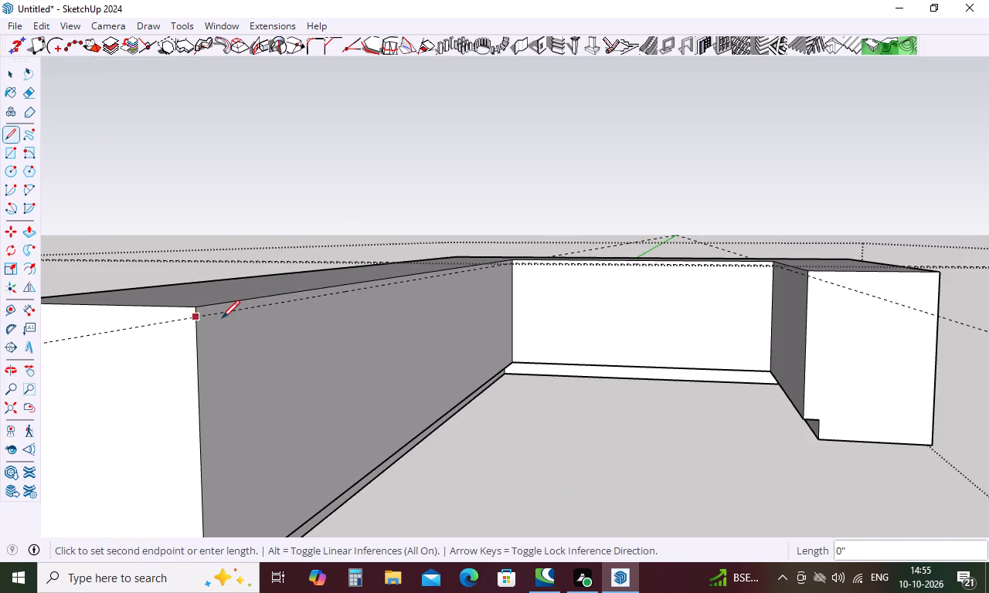
scroll(532, 252, up, 17)
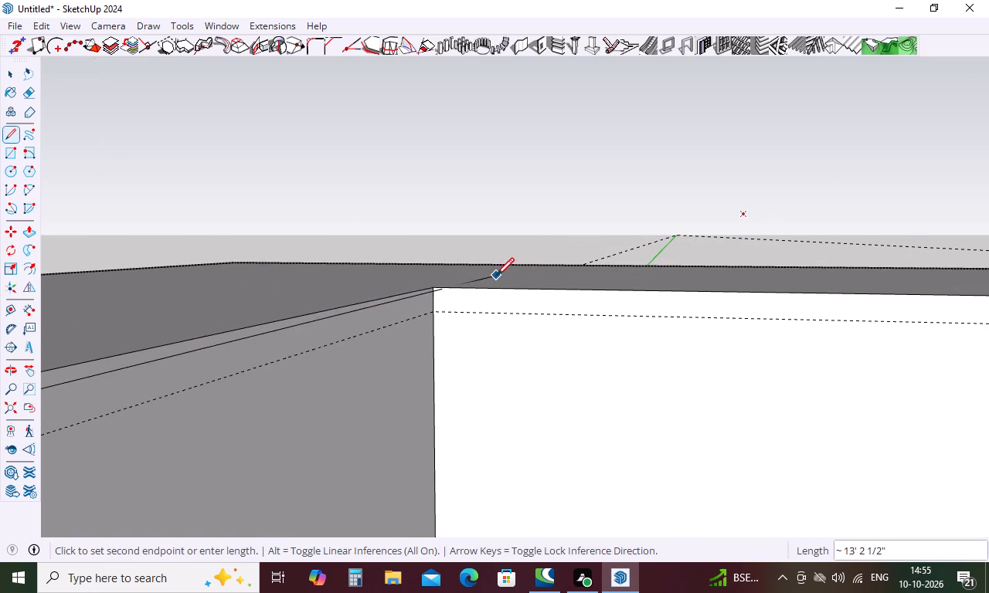
scroll(496, 276, up, 1)
click(436, 307)
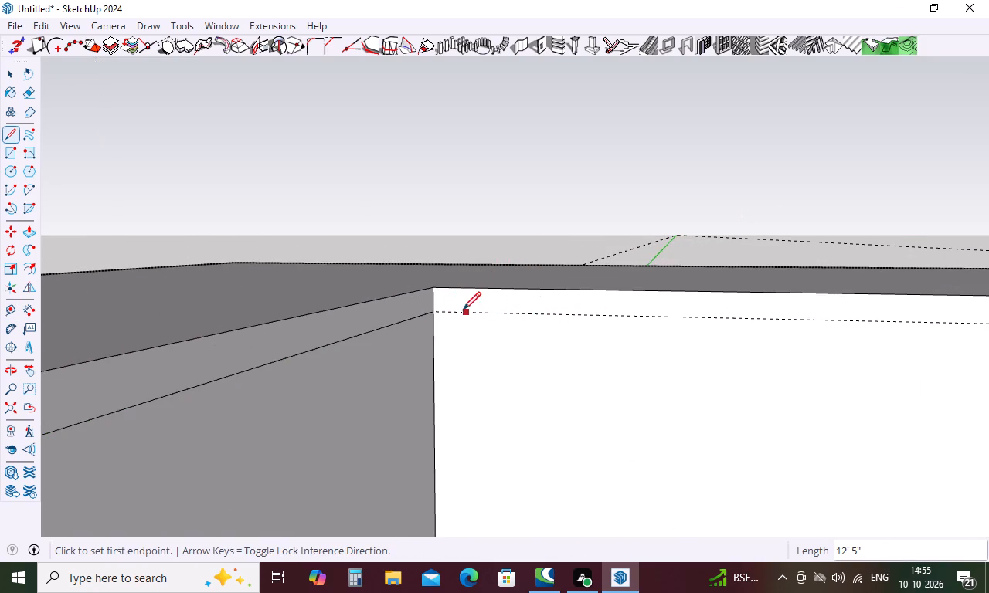
Draw a line along the guide on the middle run's inner face, from one inner corner to the other.
click(434, 308)
scroll(362, 312, down, 11)
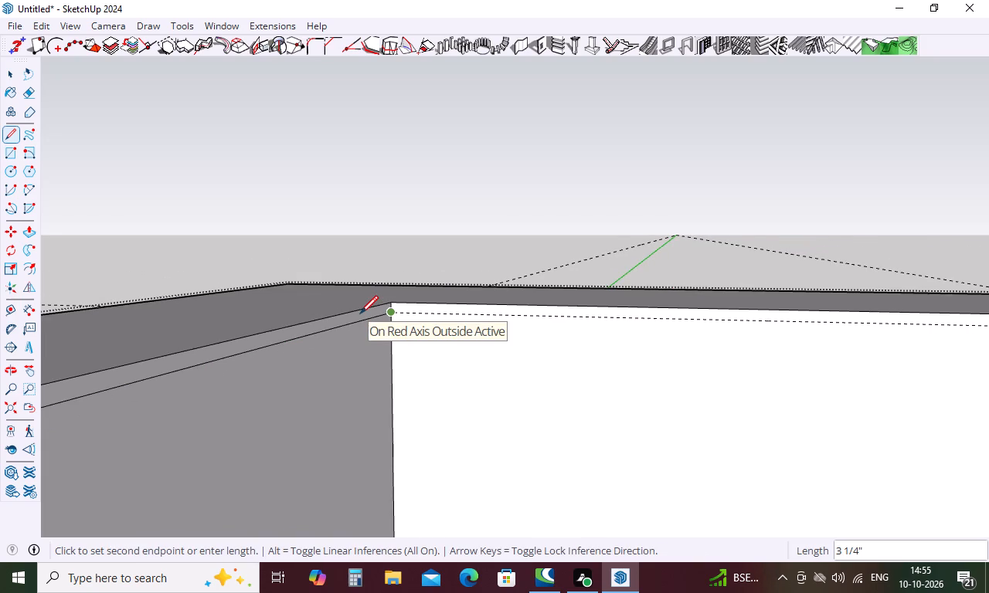
scroll(369, 308, down, 6)
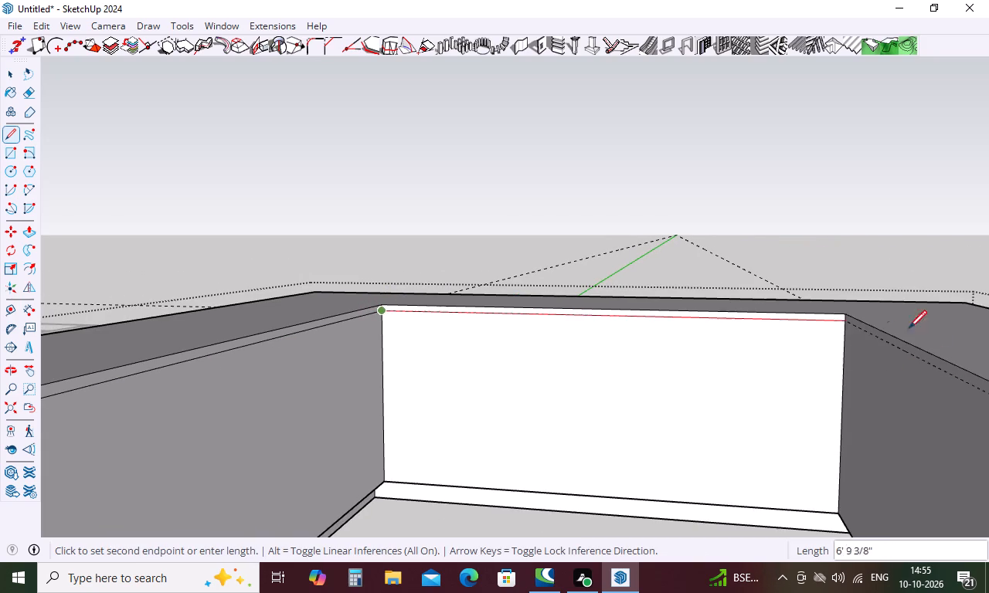
scroll(847, 317, up, 20)
scroll(847, 317, up, 3)
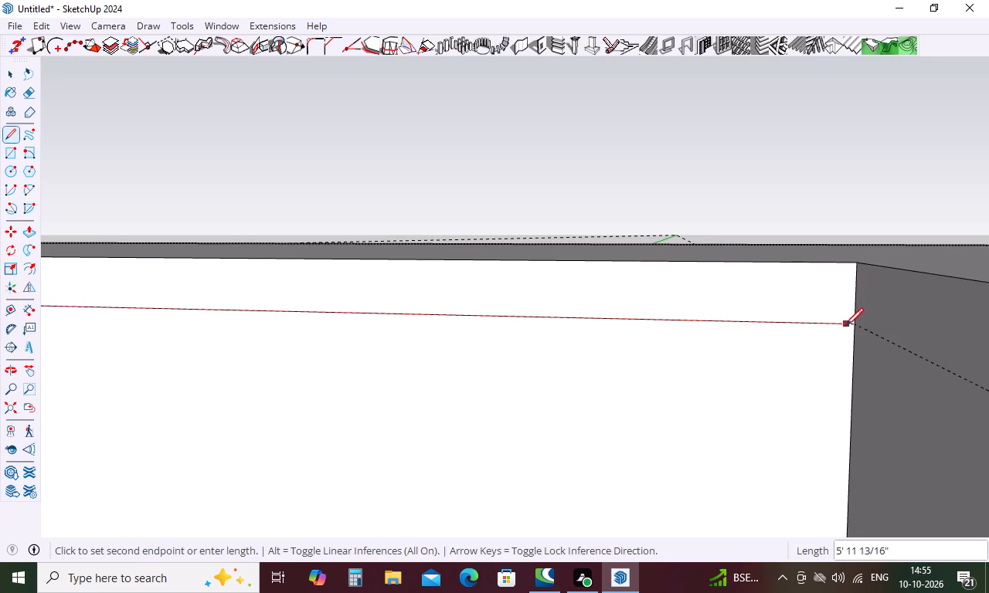
click(851, 326)
Draw a 4' 7 1/2" line along the guide on the shorter leg's inner face, from the inner corner to its open end.
scroll(627, 151, down, 6)
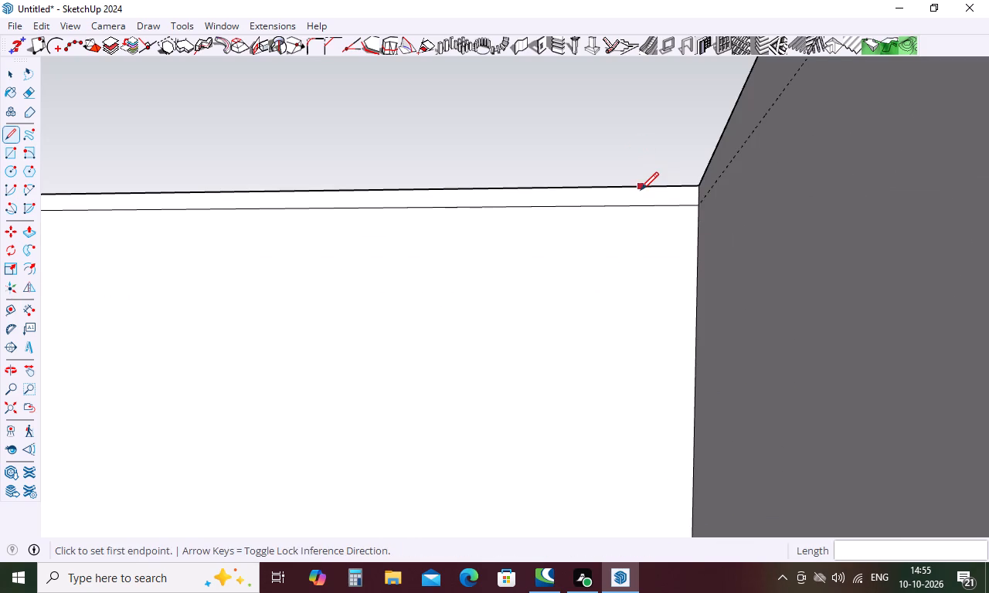
click(699, 205)
scroll(678, 213, down, 5)
middle_drag(663, 220, 834, 288)
scroll(691, 239, down, 12)
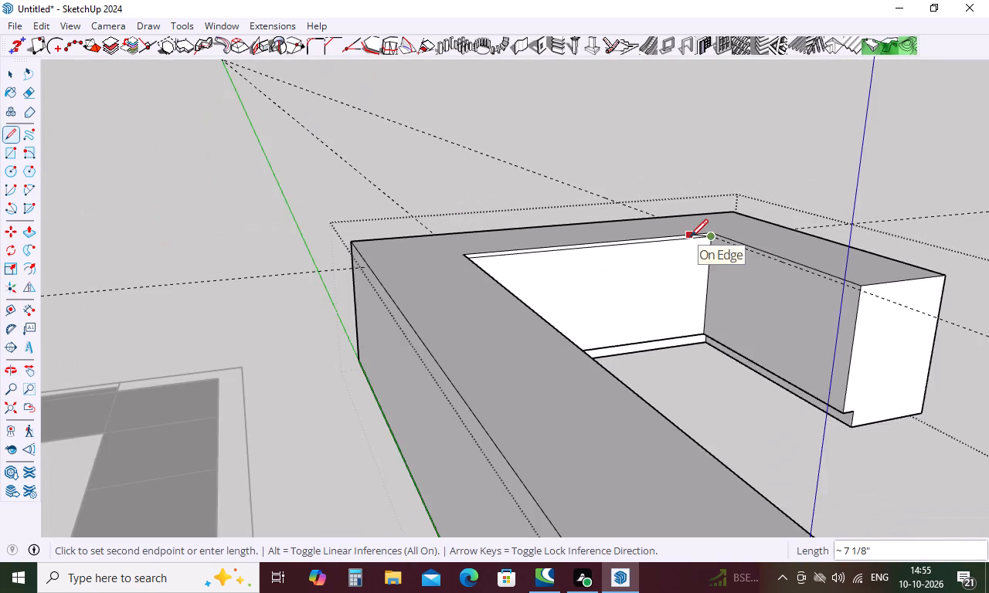
scroll(690, 237, down, 5)
scroll(858, 287, up, 11)
scroll(698, 229, up, 6)
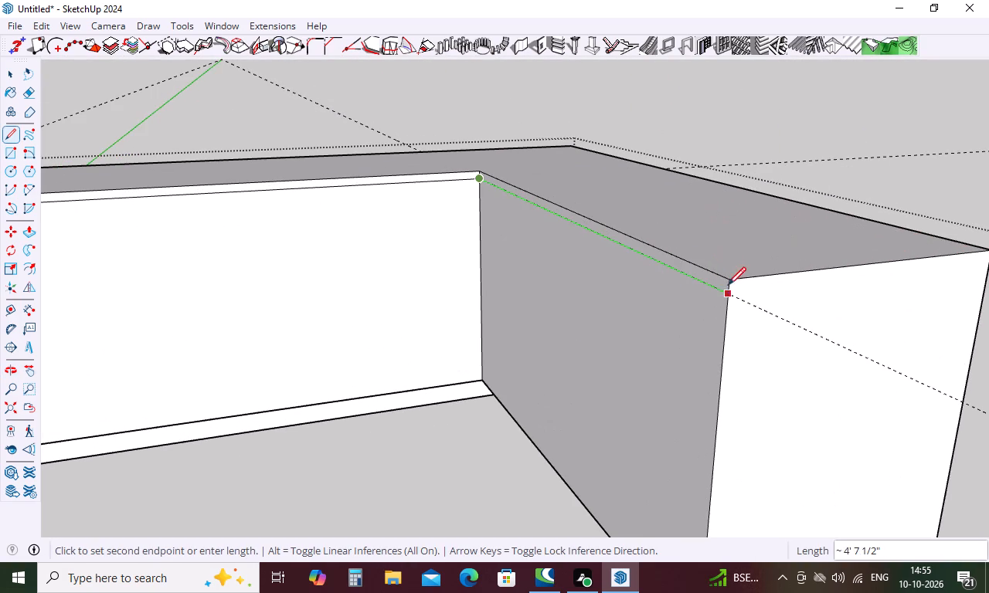
click(729, 296)
key(space)
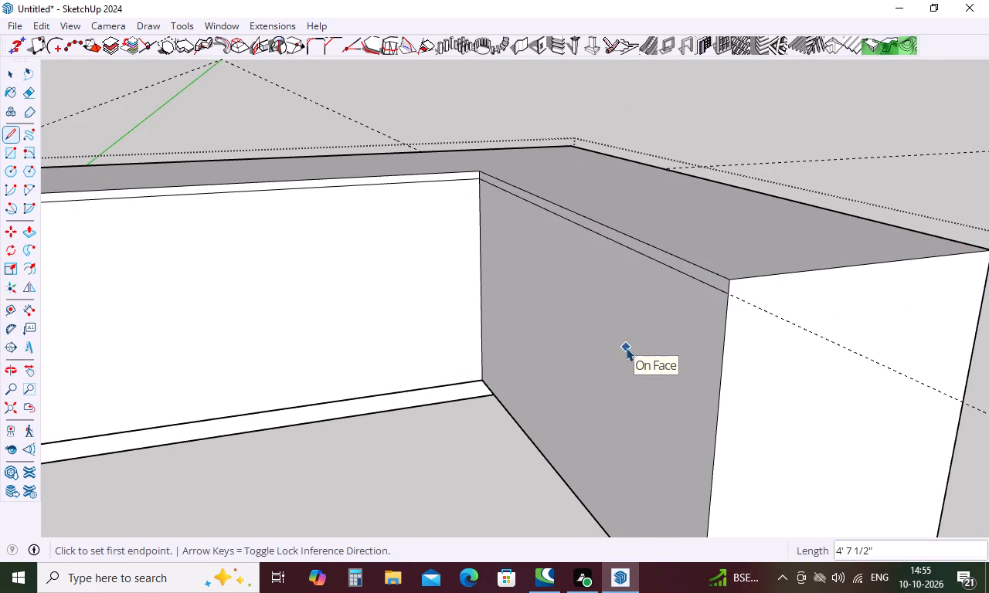
Draw a 1/2" radius circle on the shorter leg's end face, centred midway between the inner top corner and the 1" line.
key(c)
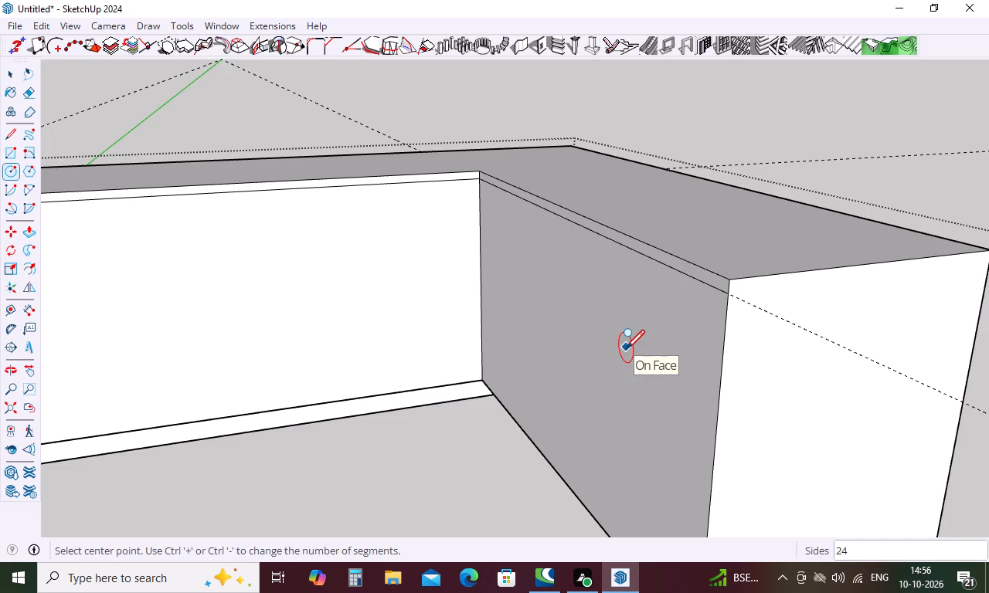
scroll(729, 286, up, 5)
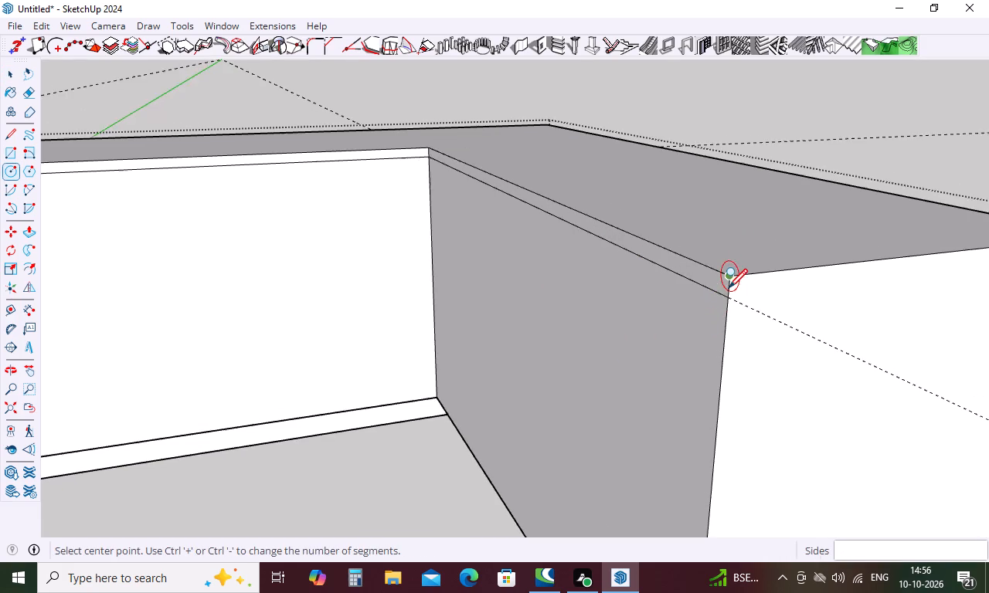
middle_drag(729, 286, 671, 285)
scroll(733, 297, up, 4)
click(731, 296)
click(732, 284)
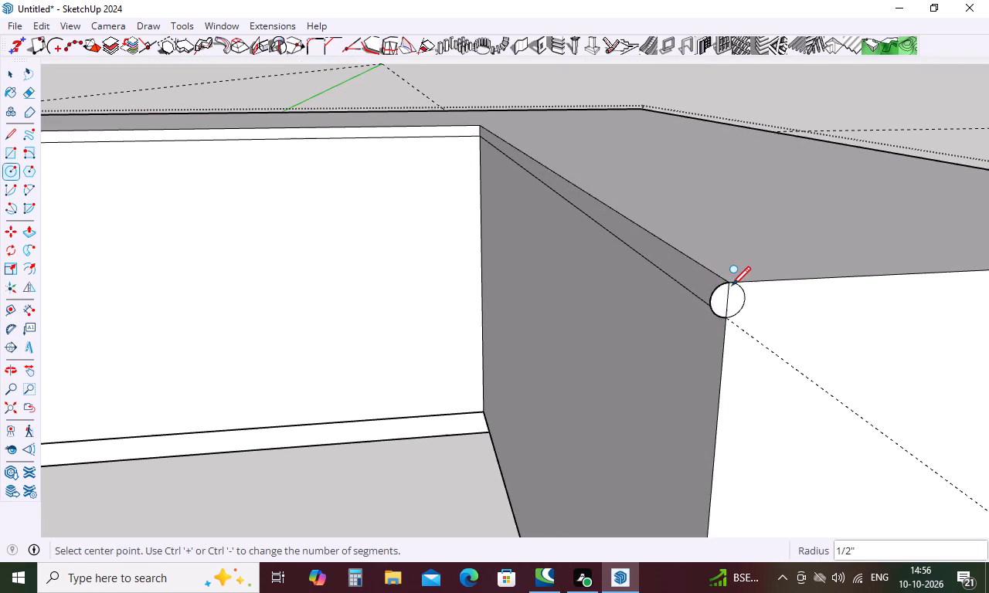
Draw a circle on the longer leg's end face, centred midway between the inner top corner and the 1" line and reaching the corner.
scroll(680, 286, down, 20)
scroll(680, 286, down, 7)
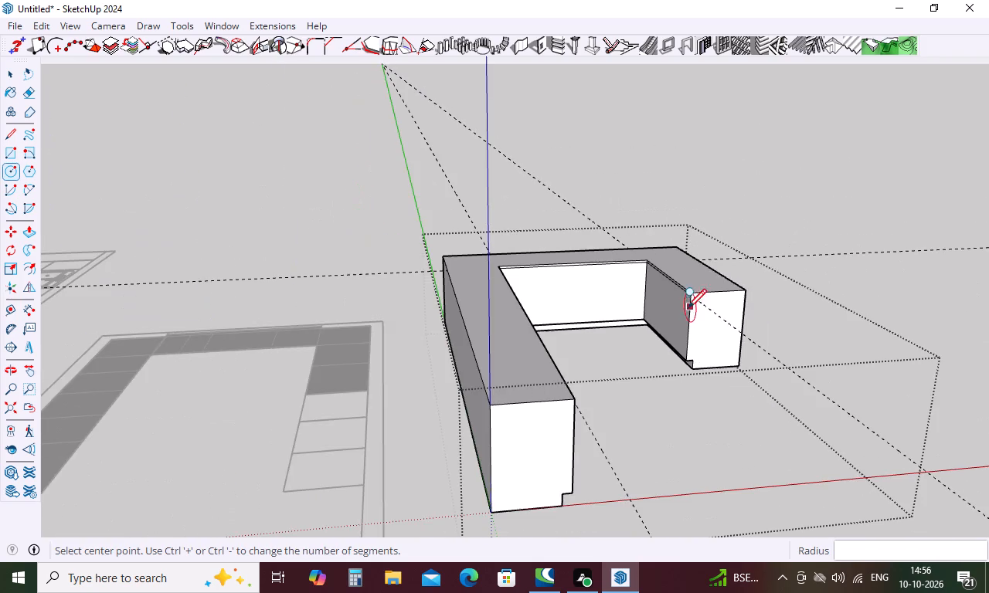
middle_drag(601, 426, 592, 388)
scroll(553, 344, up, 5)
middle_drag(586, 371, 565, 352)
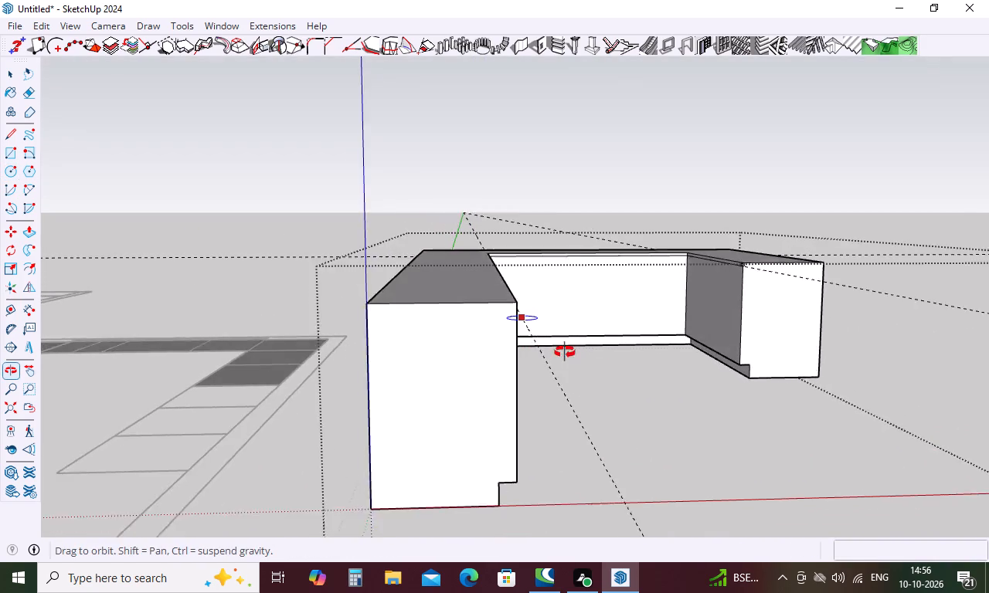
middle_drag(565, 352, 536, 354)
scroll(536, 355, up, 1)
scroll(408, 299, up, 8)
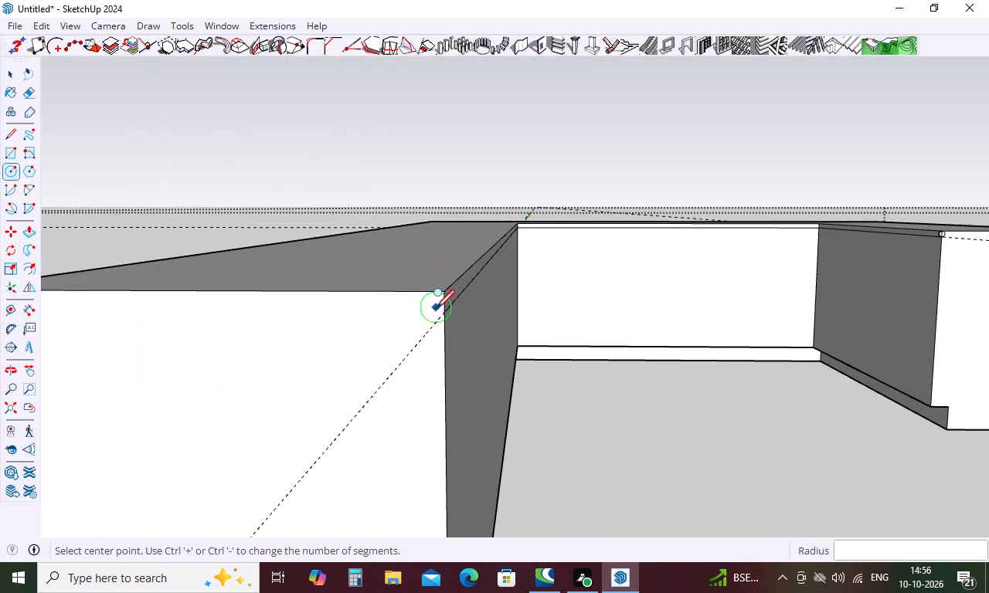
scroll(436, 307, up, 11)
click(450, 300)
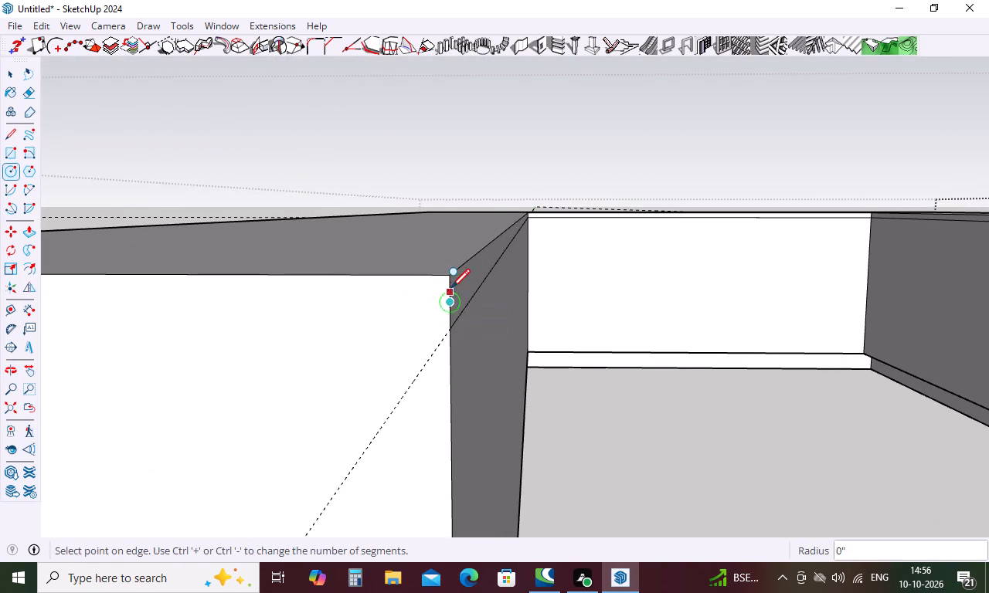
click(450, 280)
key(space)
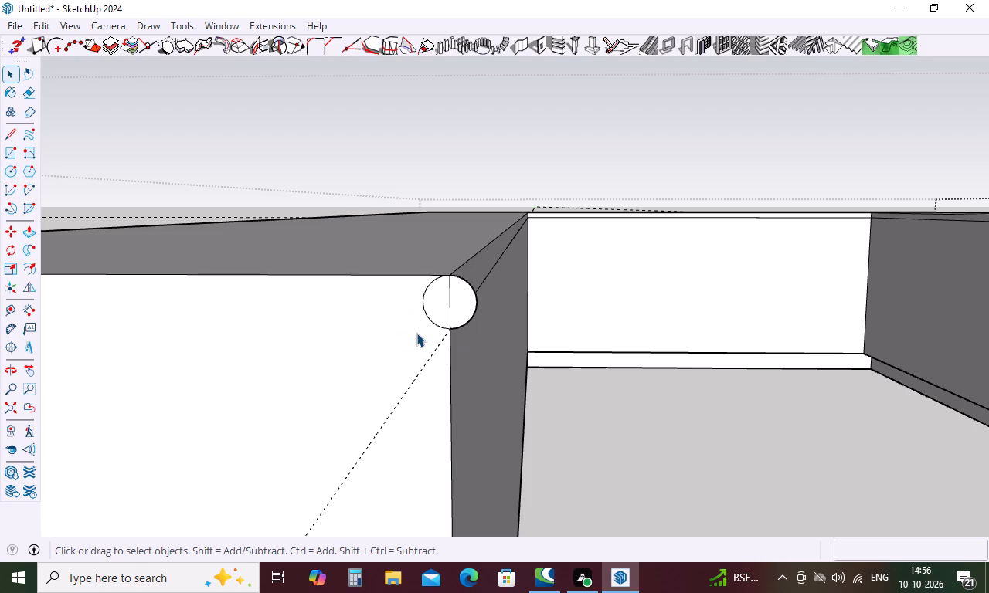
Push/Pull the projecting half-circle 12' 5" along the longer leg's inner top edge to the inner corner.
key(p)
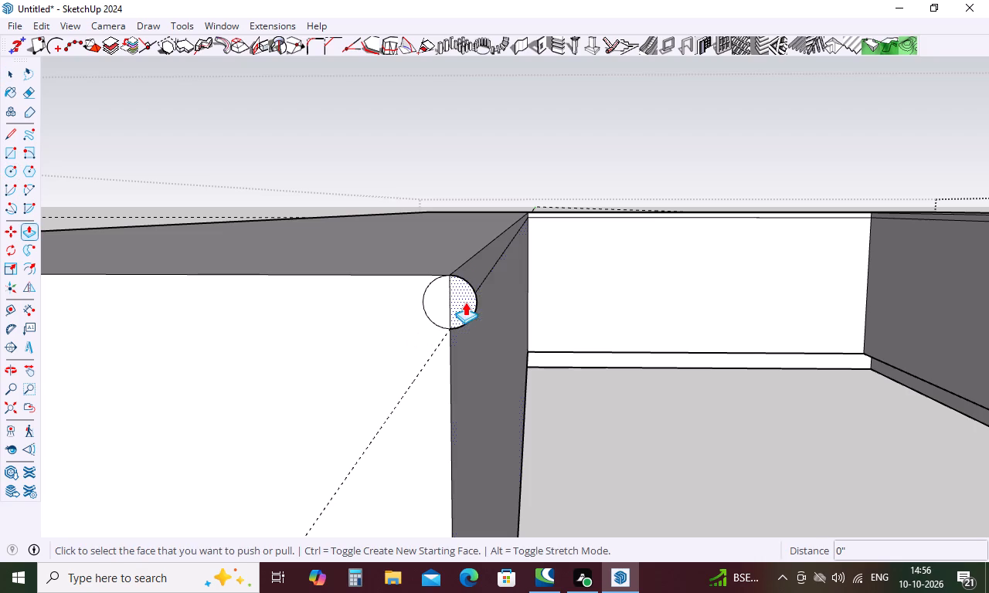
click(465, 302)
middle_drag(552, 221, 530, 306)
click(543, 242)
scroll(544, 186, down, 3)
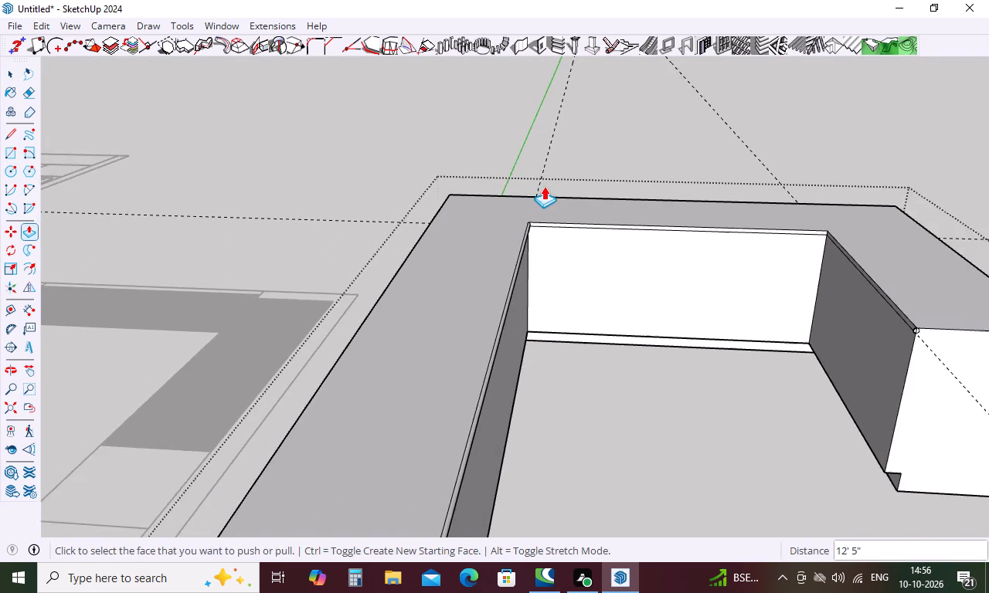
scroll(544, 186, down, 5)
scroll(780, 269, up, 9)
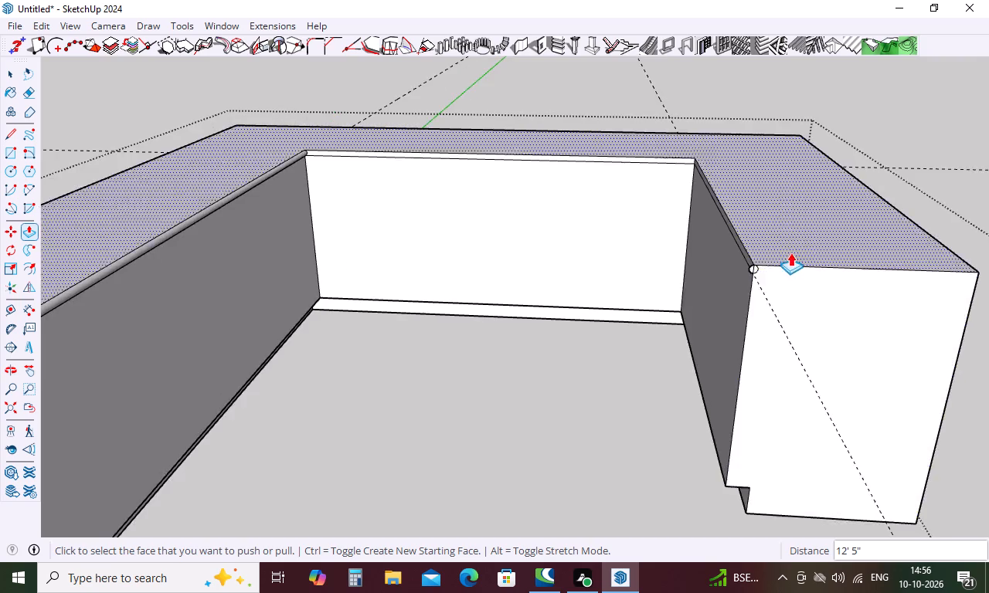
Push/Pull the projecting half-circle on the shorter leg's end along its inner top edge to the inner corner.
scroll(790, 252, up, 10)
click(711, 294)
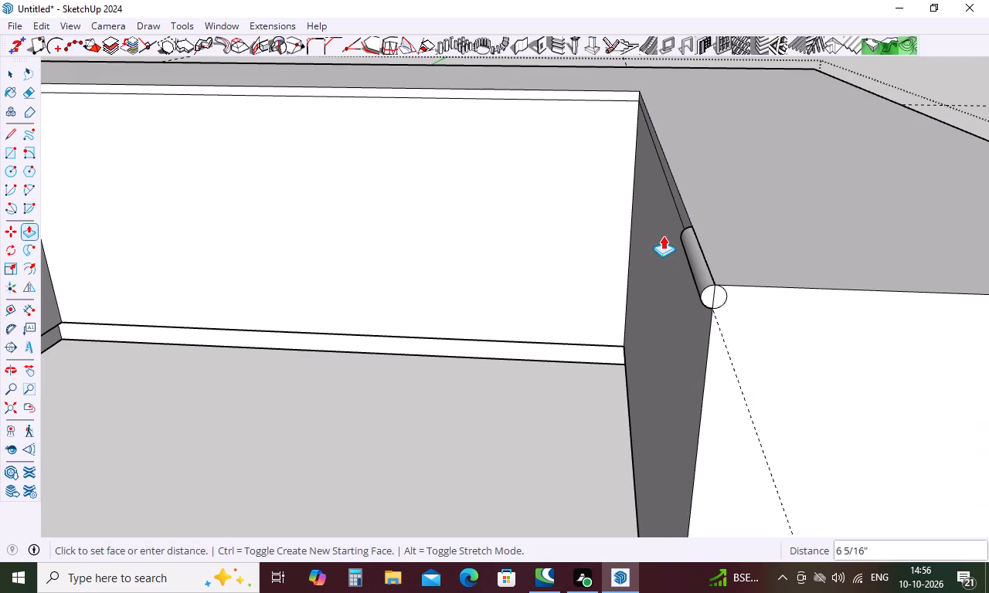
click(634, 127)
key(space)
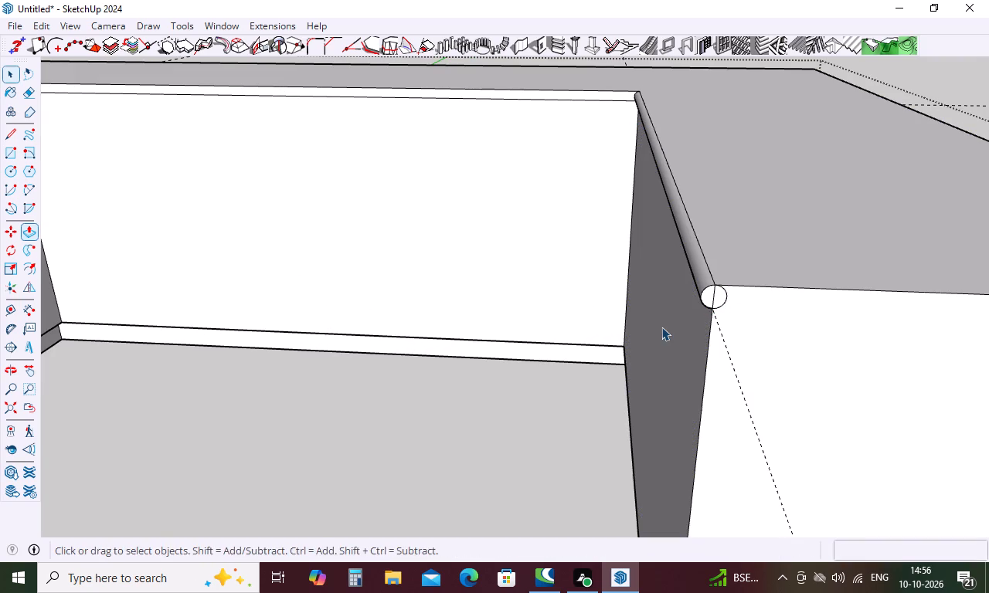
Erase the leftover half-circle arcs inside the end faces of both counter legs.
text(e)
scroll(717, 289, up, 3)
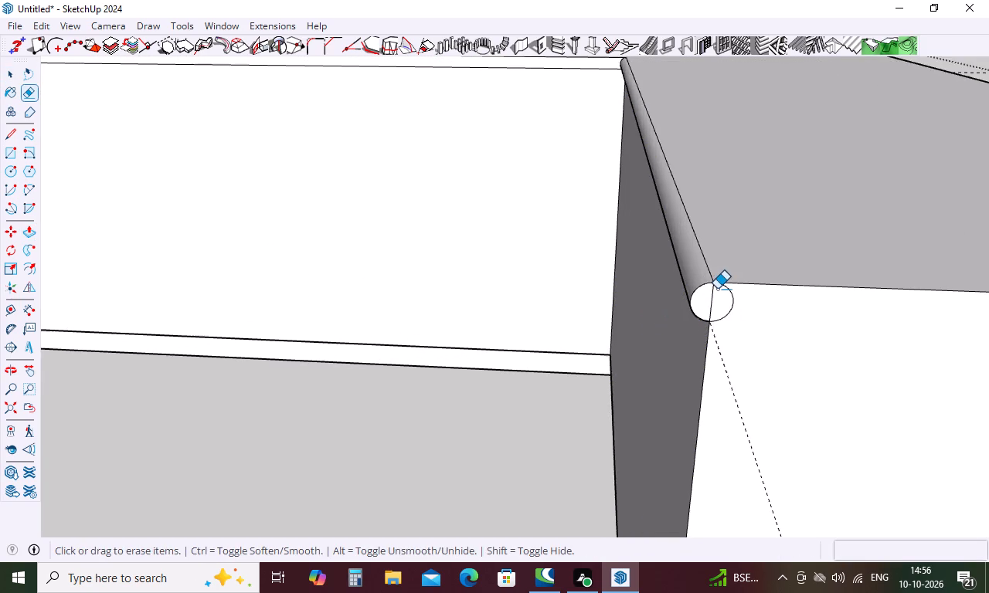
scroll(717, 289, up, 11)
click(717, 271)
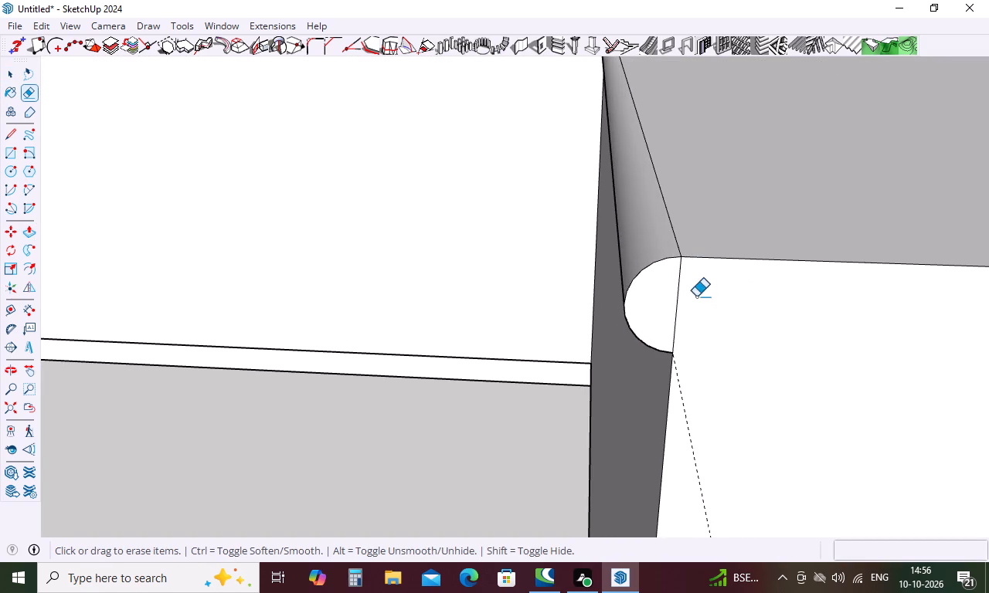
scroll(695, 286, down, 20)
scroll(695, 286, down, 18)
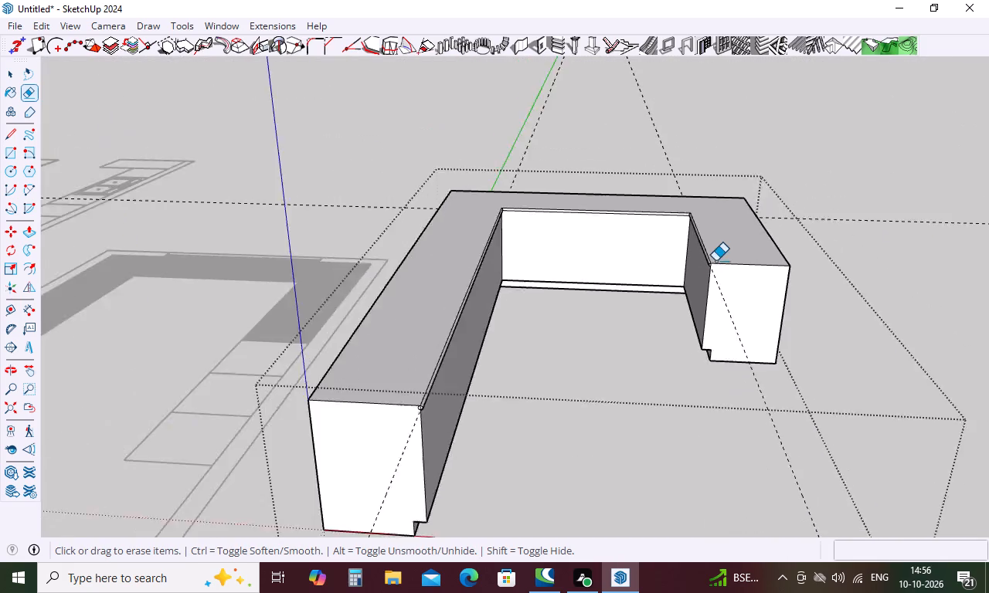
scroll(715, 261, down, 3)
middle_drag(583, 444, 589, 339)
scroll(576, 263, up, 6)
scroll(536, 171, up, 20)
scroll(536, 171, up, 2)
click(536, 162)
Hide the rounded edge strip running along the longer leg's inner top edge, including its bounding edges.
scroll(519, 196, down, 5)
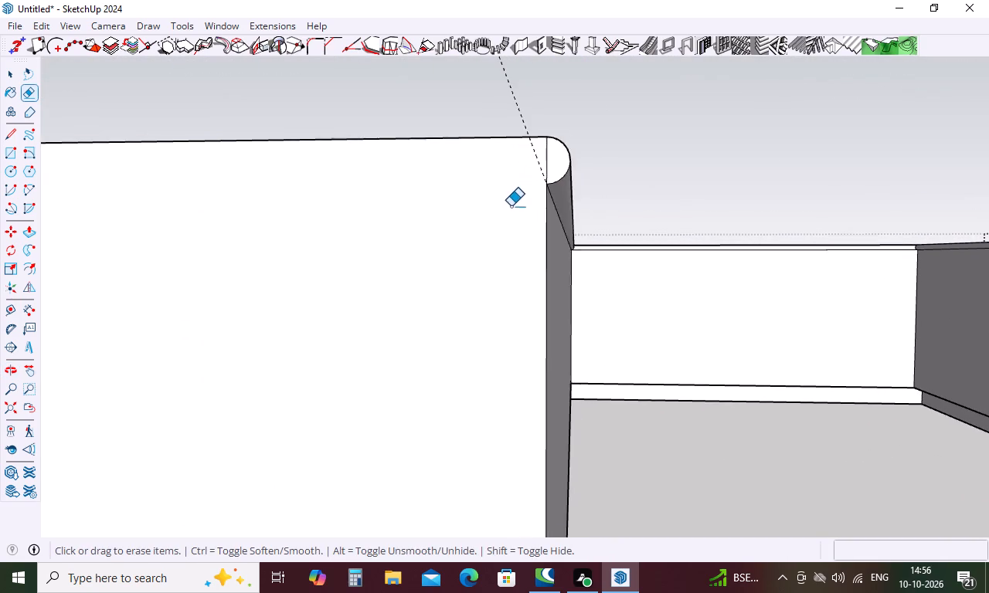
scroll(511, 206, down, 11)
middle_drag(585, 267, 527, 479)
scroll(654, 345, up, 4)
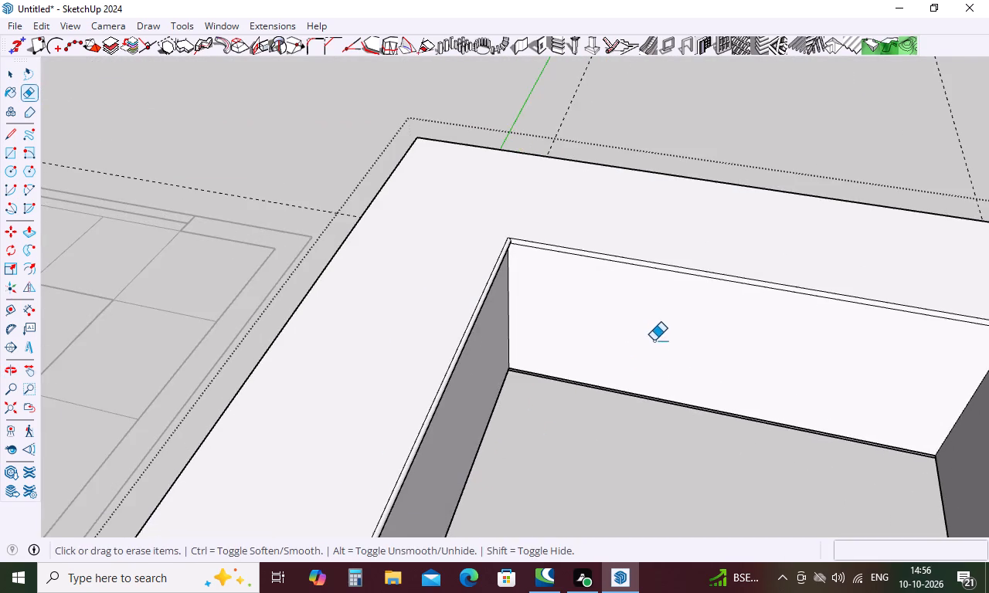
scroll(639, 303, up, 5)
middle_drag(576, 261, 486, 259)
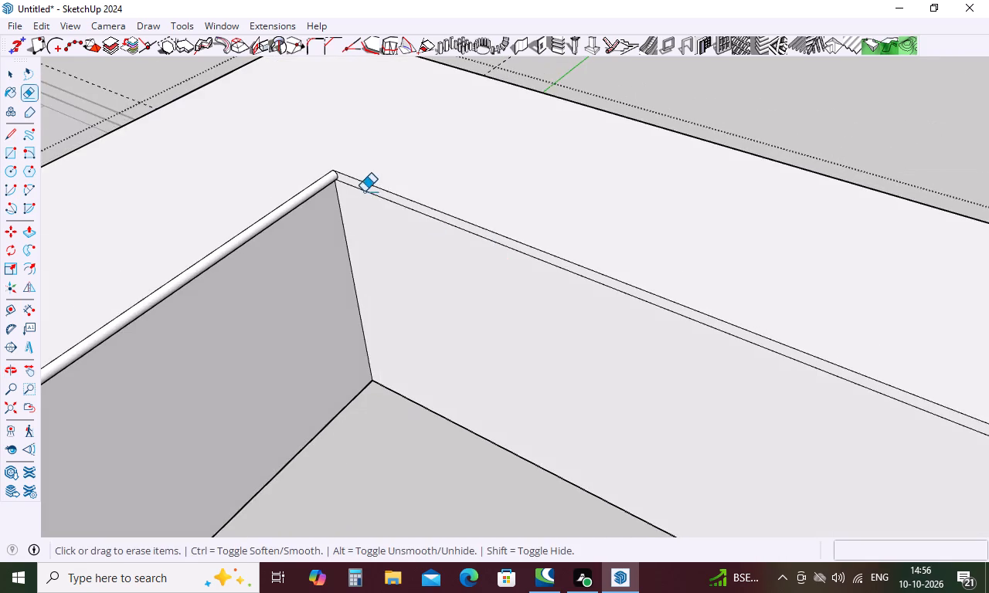
scroll(364, 191, up, 5)
scroll(288, 181, up, 10)
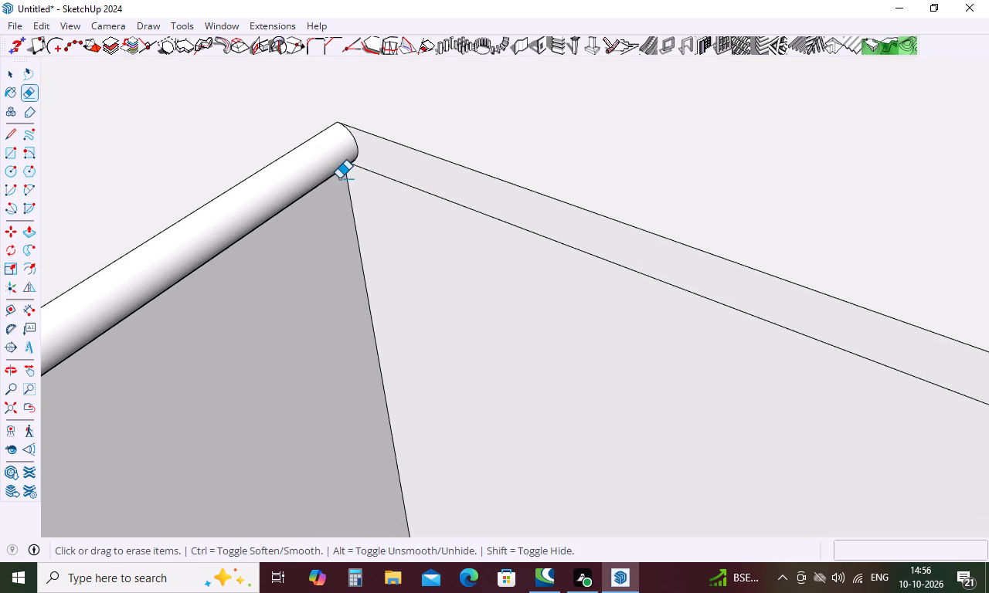
middle_drag(381, 225, 320, 236)
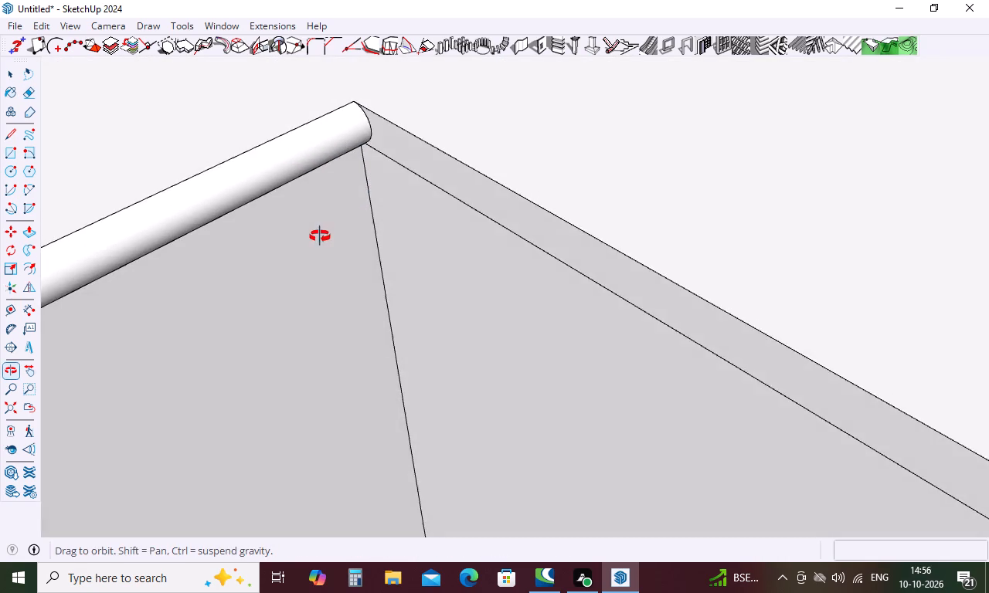
middle_drag(320, 236, 293, 205)
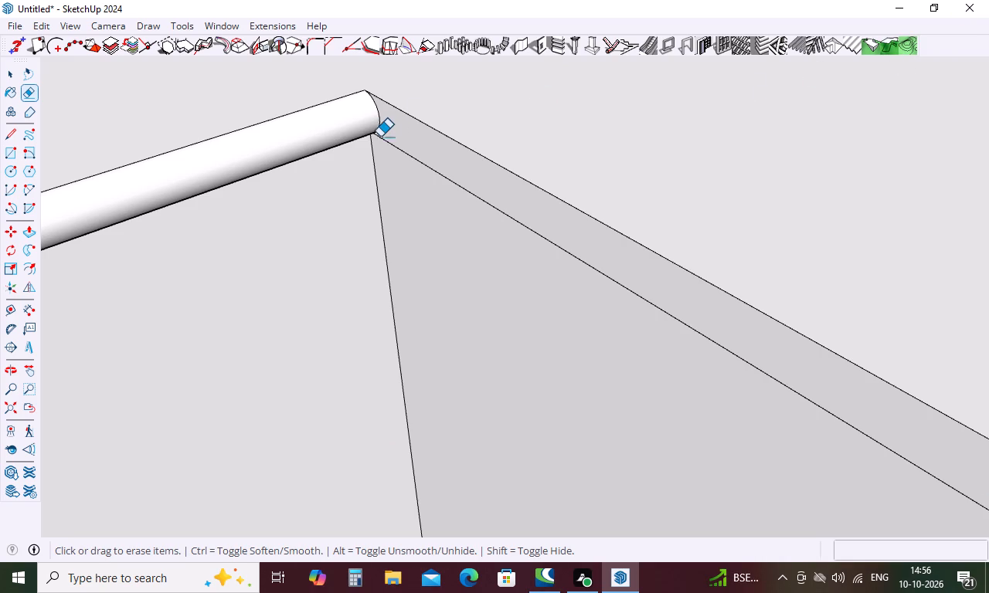
key(space)
double_click(335, 122)
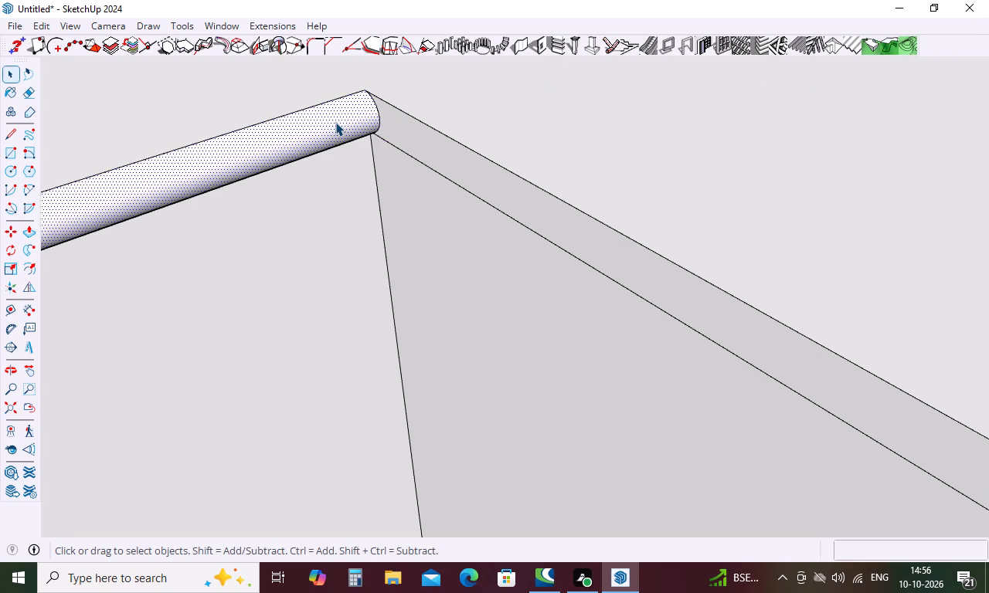
right_click(335, 122)
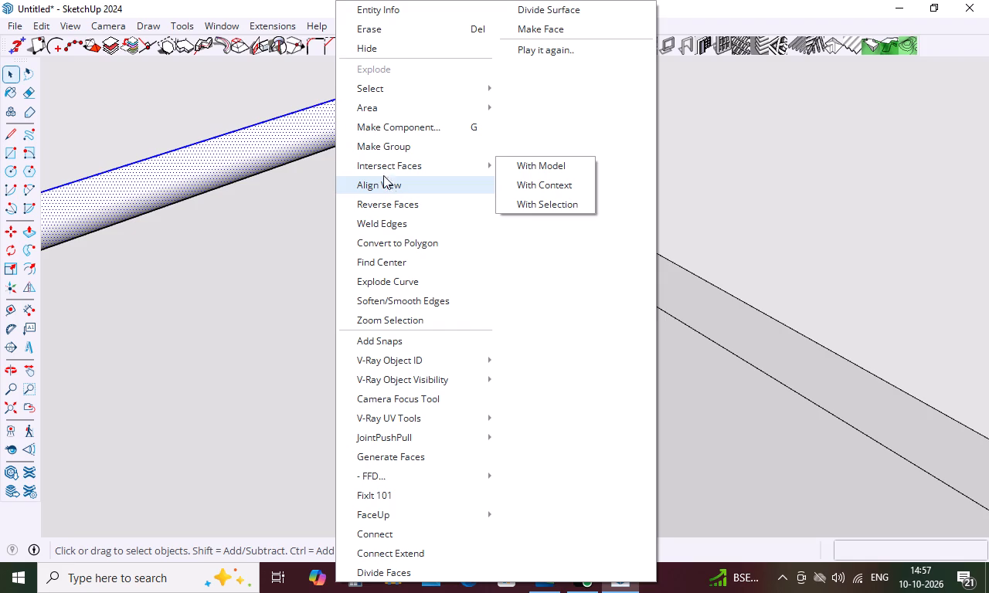
click(377, 43)
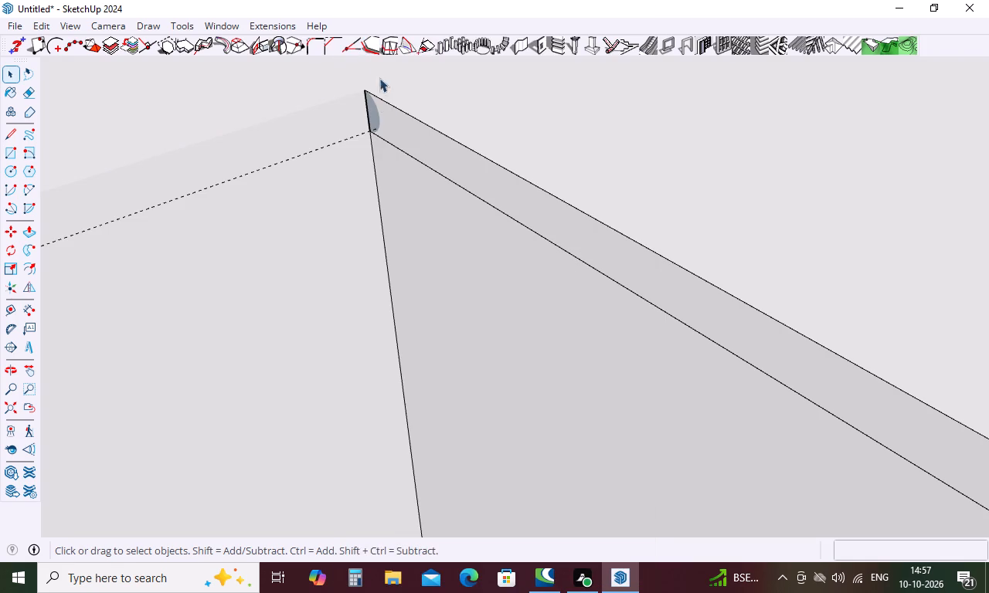
Draw a 1/2" radius circle at the longer leg's inner corner, centred midway between the top corner and the 1" line.
middle_drag(370, 117, 613, 97)
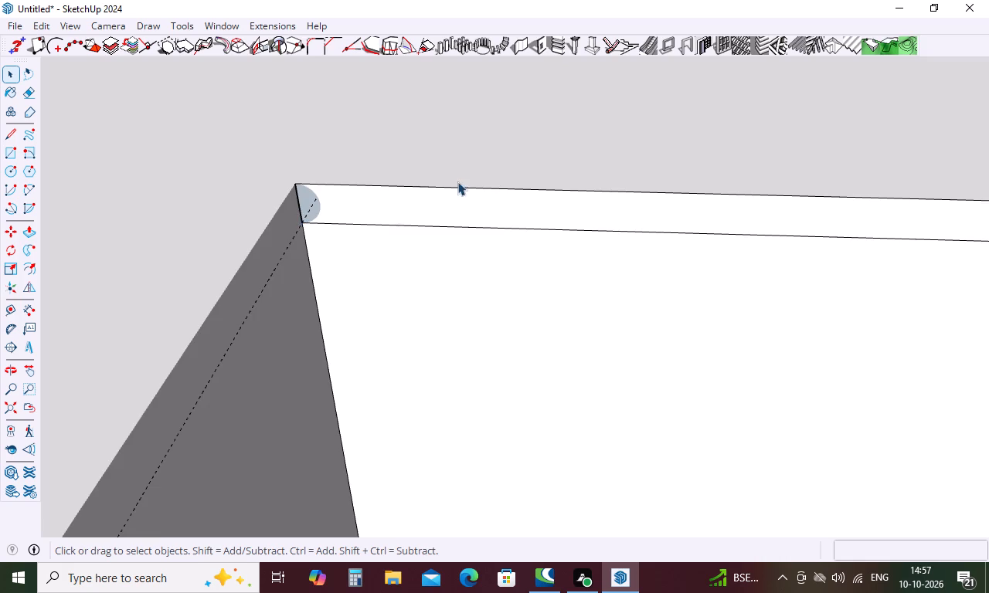
scroll(461, 181, down, 8)
scroll(372, 212, up, 7)
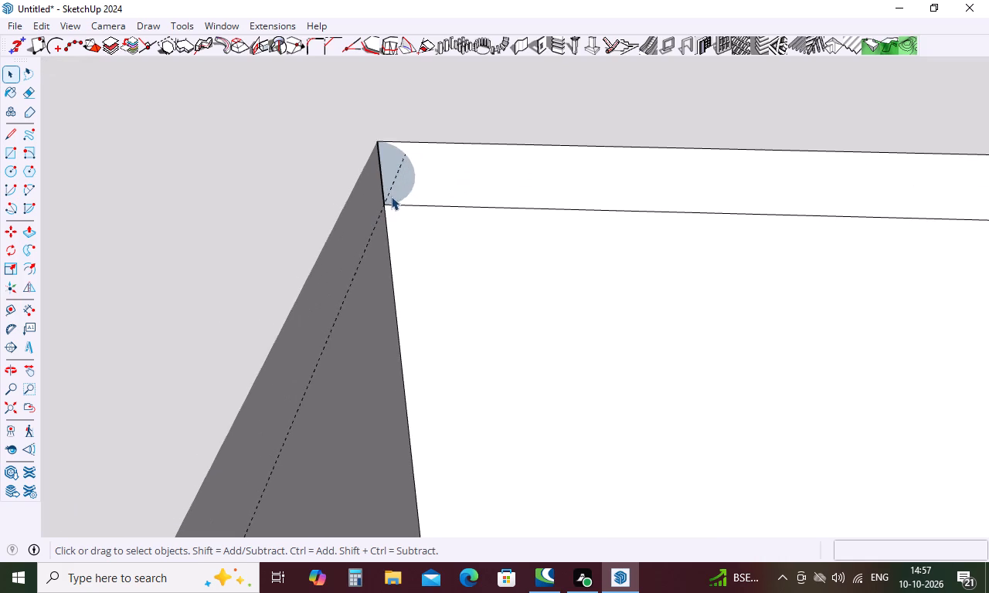
scroll(391, 196, up, 4)
scroll(392, 194, down, 4)
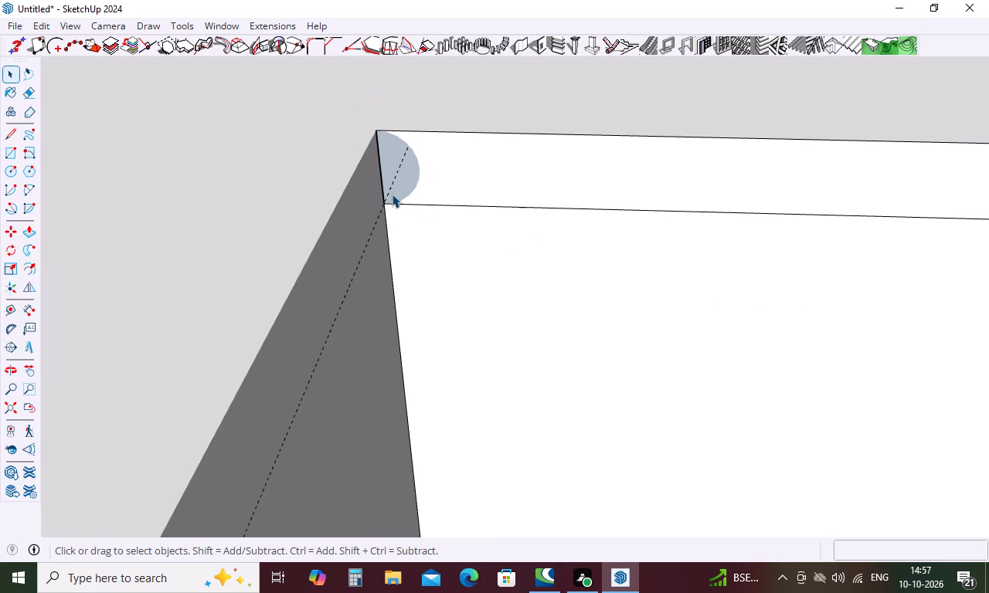
key(c)
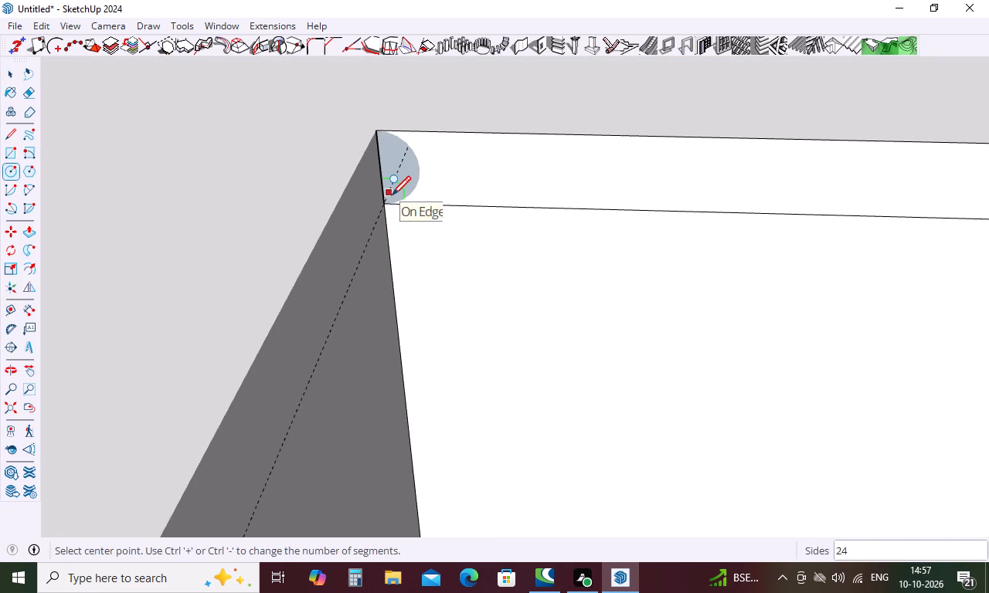
scroll(385, 177, up, 2)
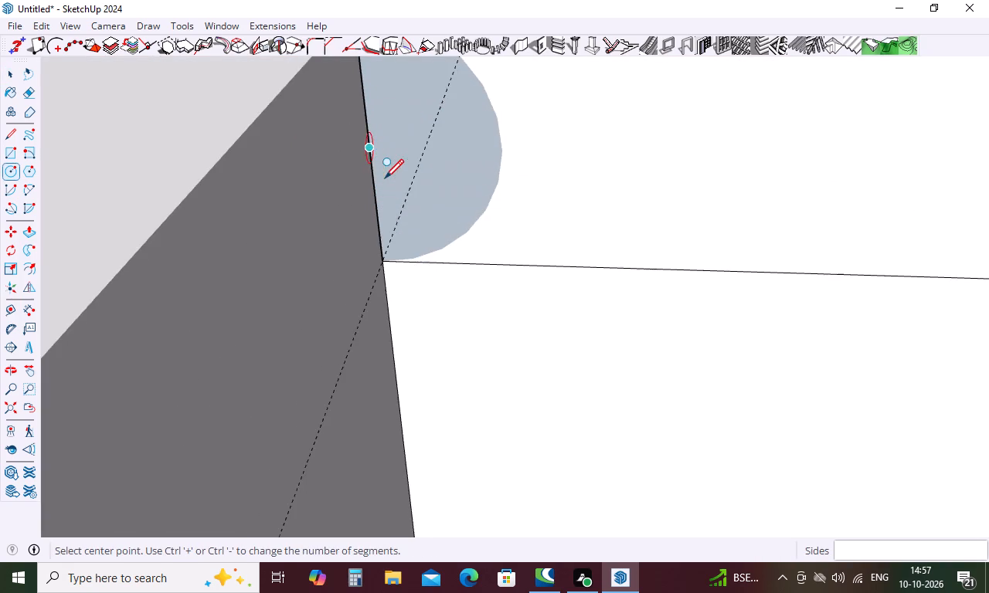
middle_drag(386, 176, 360, 190)
scroll(360, 190, down, 13)
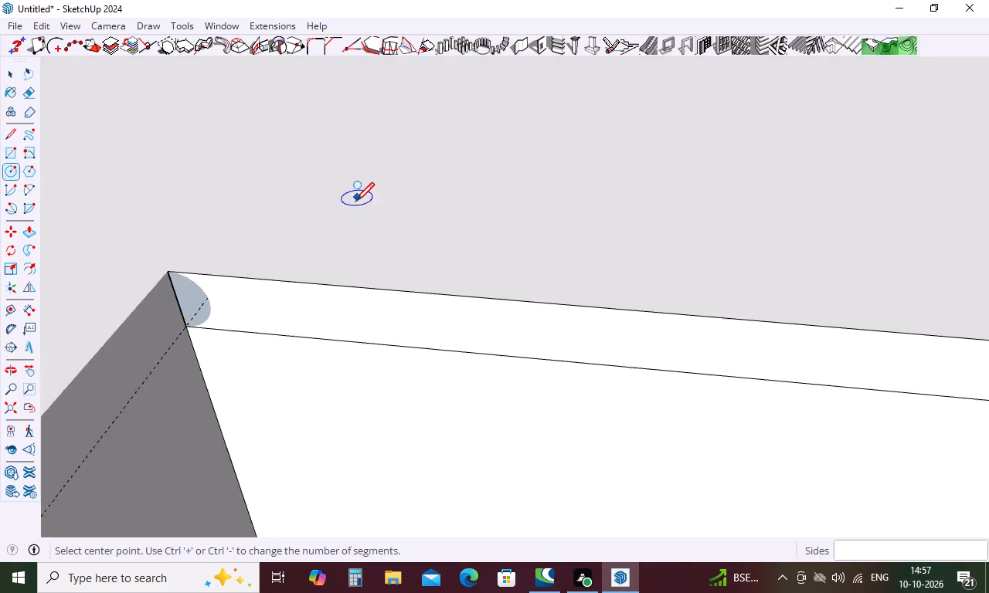
scroll(295, 383, down, 20)
scroll(295, 383, down, 1)
middle_drag(418, 357, 391, 354)
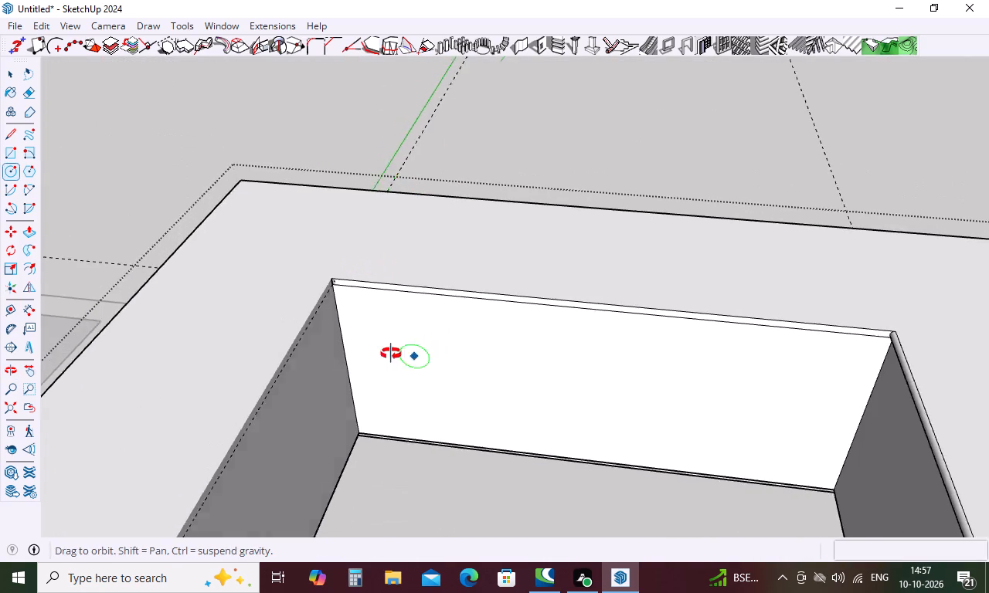
middle_drag(391, 354, 279, 313)
scroll(284, 240, up, 5)
scroll(285, 144, up, 3)
scroll(283, 215, up, 3)
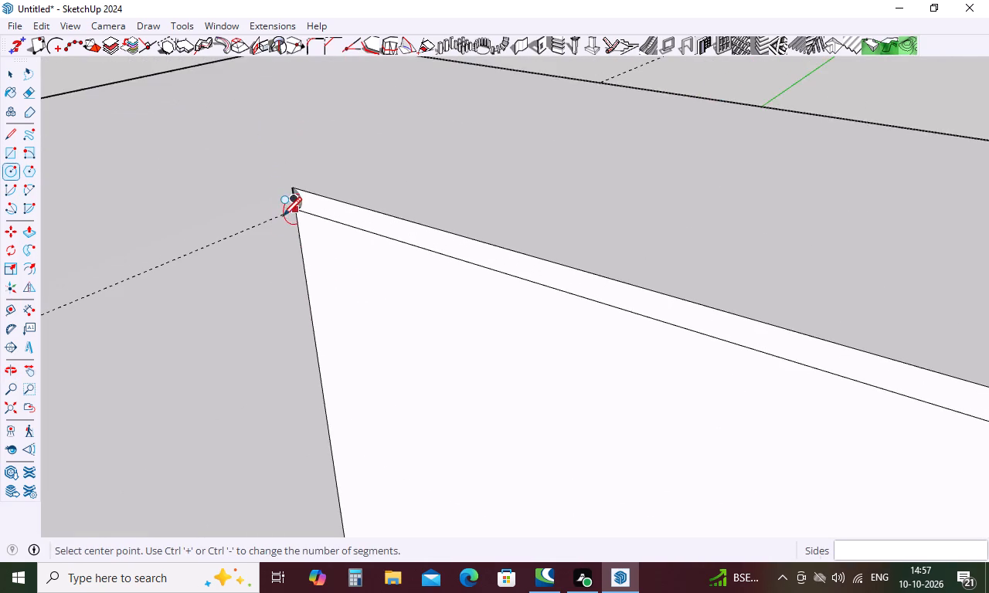
scroll(283, 215, up, 5)
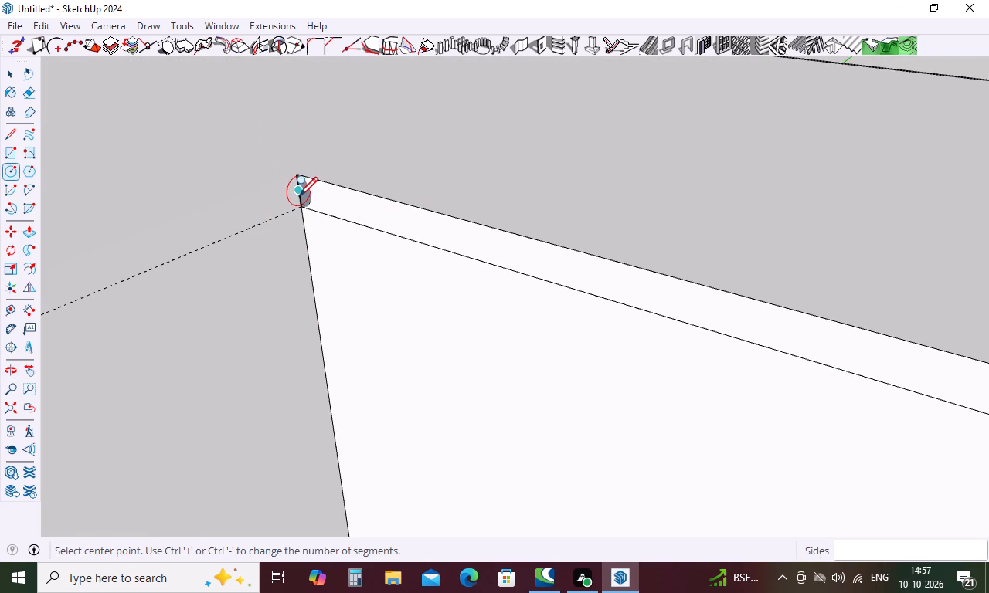
click(299, 194)
click(296, 178)
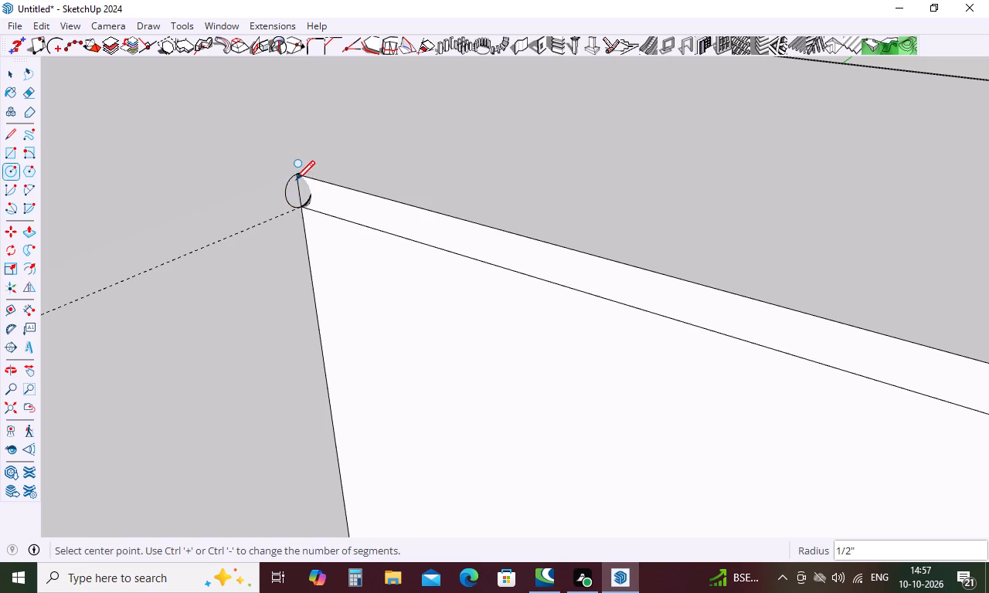
key(space)
Push/Pull the new half-circle 6' along the back run's inner top edge to the shorter leg's inner corner.
text(p)
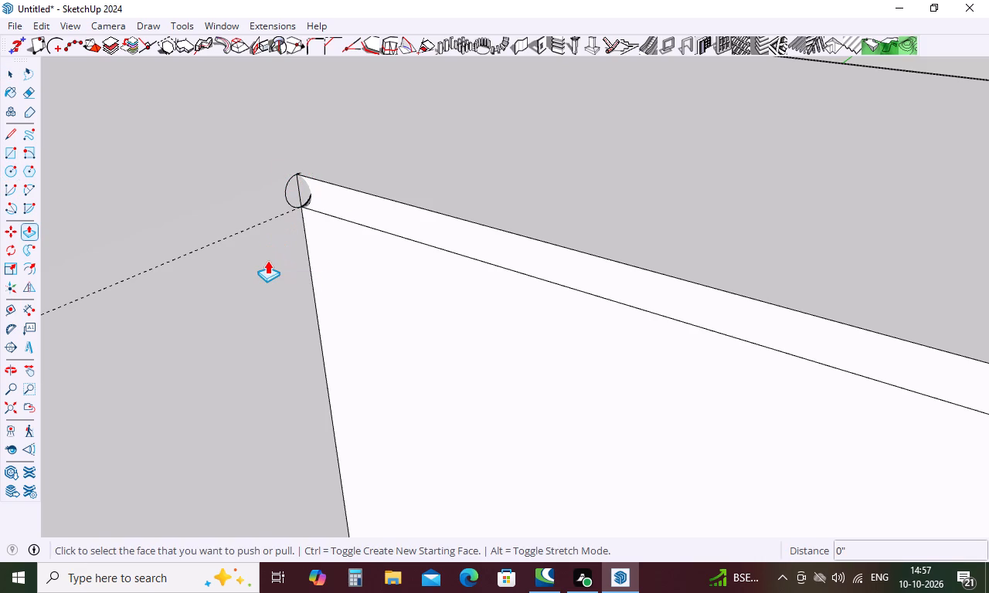
drag(296, 185, 387, 243)
scroll(442, 259, down, 3)
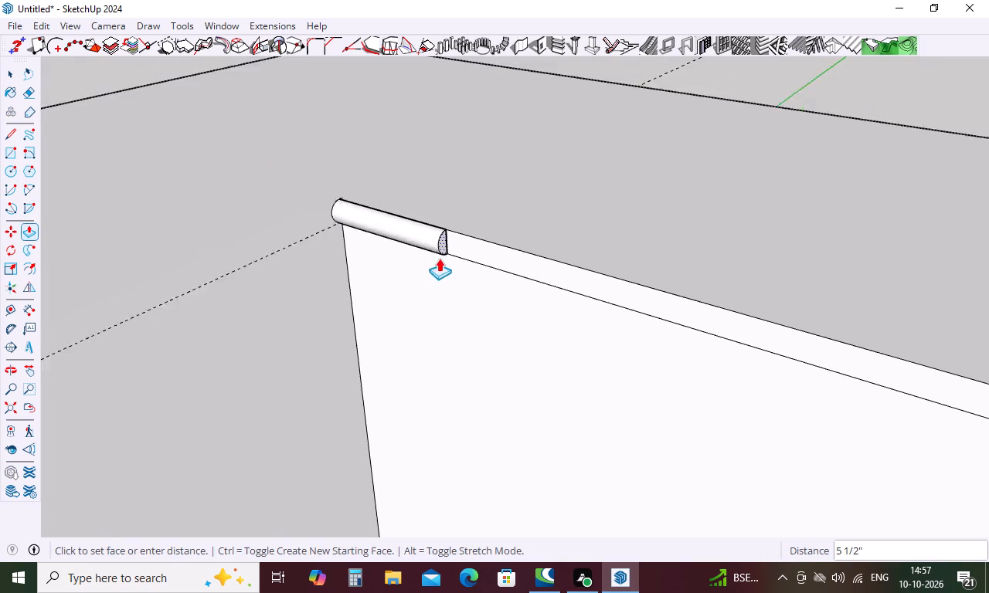
scroll(439, 258, down, 13)
scroll(389, 236, down, 11)
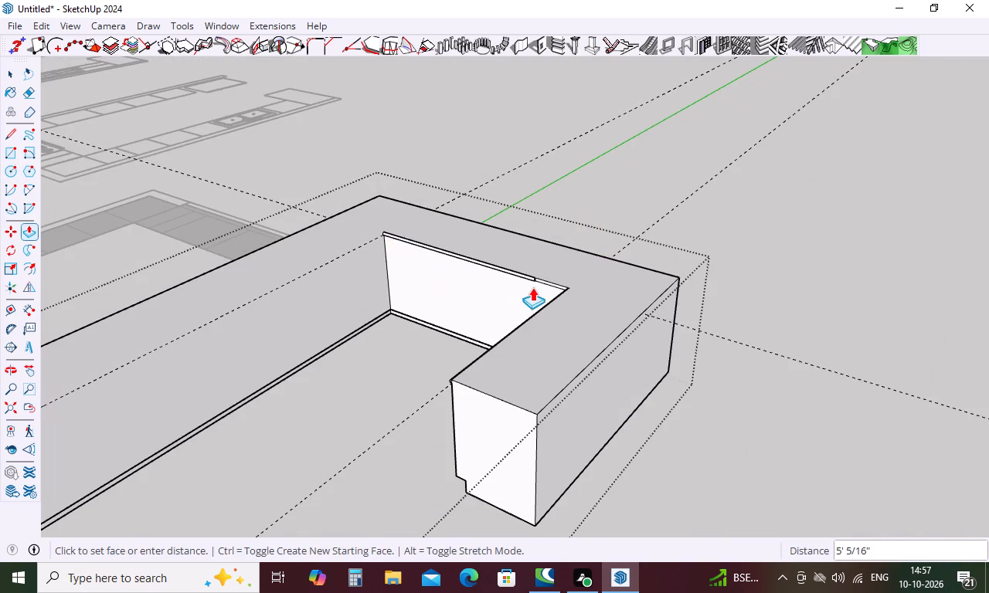
middle_drag(537, 291, 617, 324)
scroll(630, 313, up, 5)
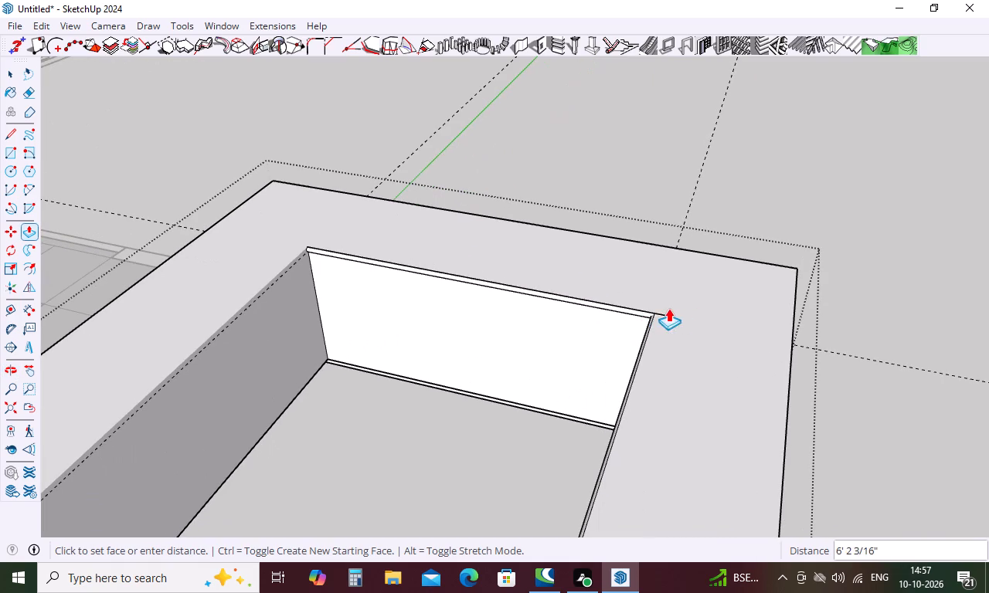
scroll(652, 307, up, 16)
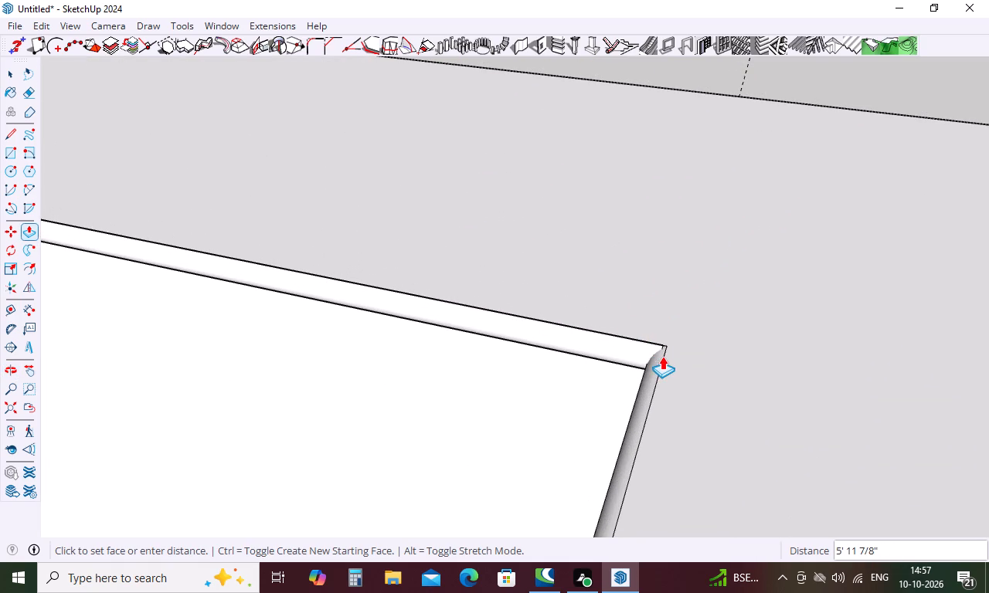
scroll(666, 365, up, 5)
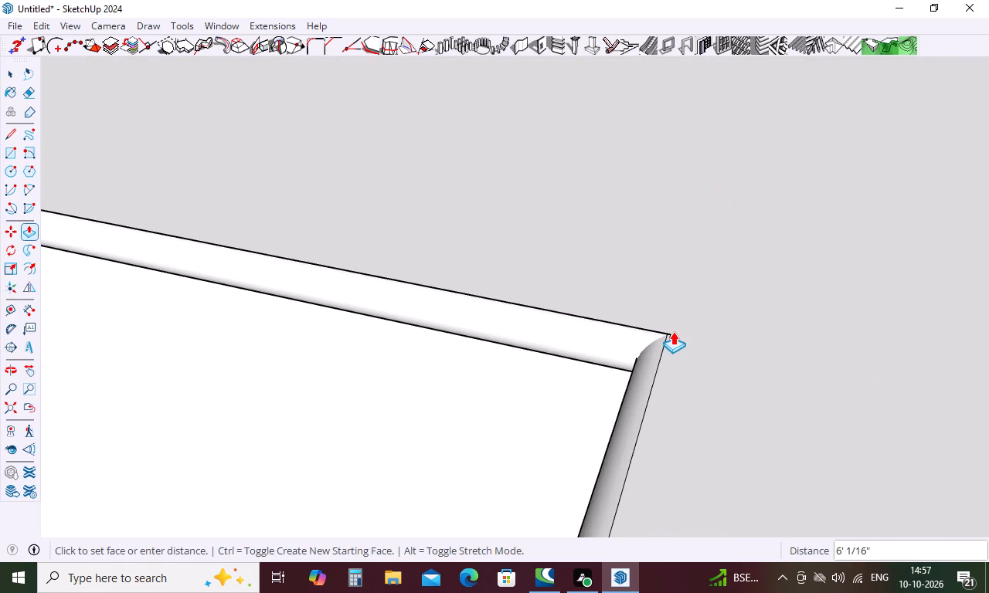
scroll(673, 326, up, 19)
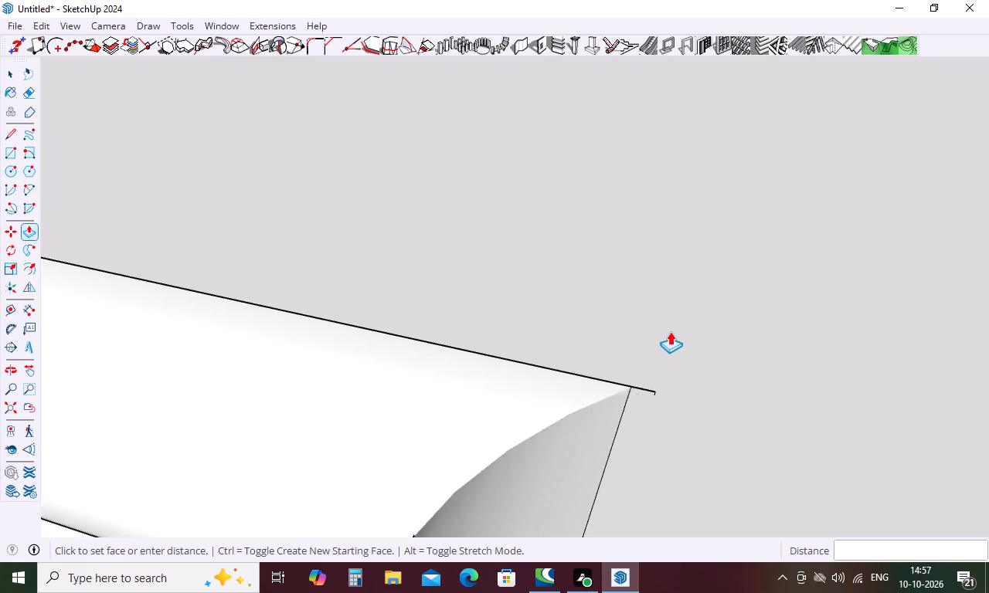
scroll(670, 331, up, 2)
click(633, 393)
Unhide all the hidden rounded edge geometry of the U-shaped counter.
scroll(676, 273, down, 11)
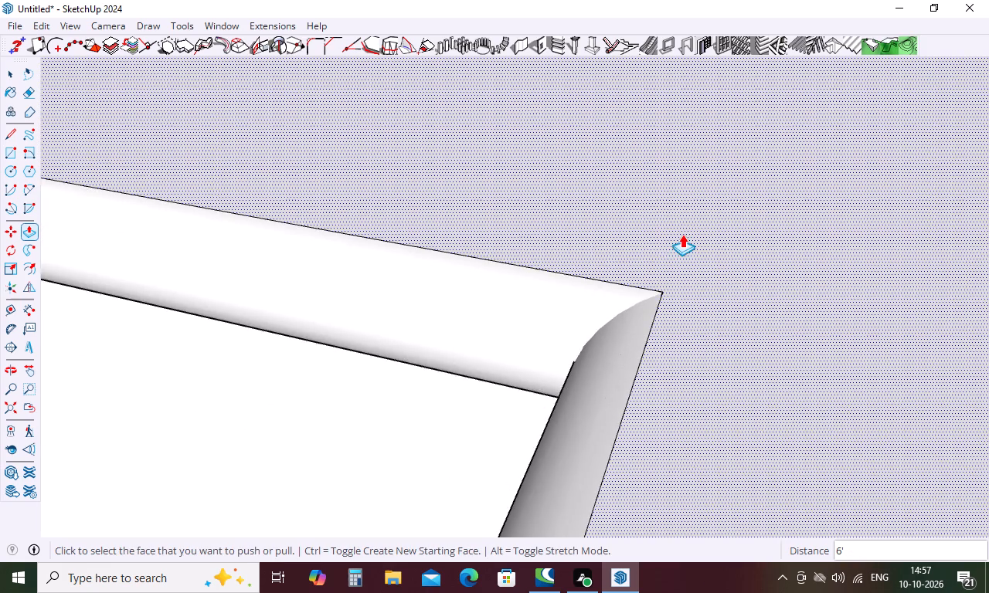
scroll(682, 234, down, 18)
scroll(730, 159, down, 18)
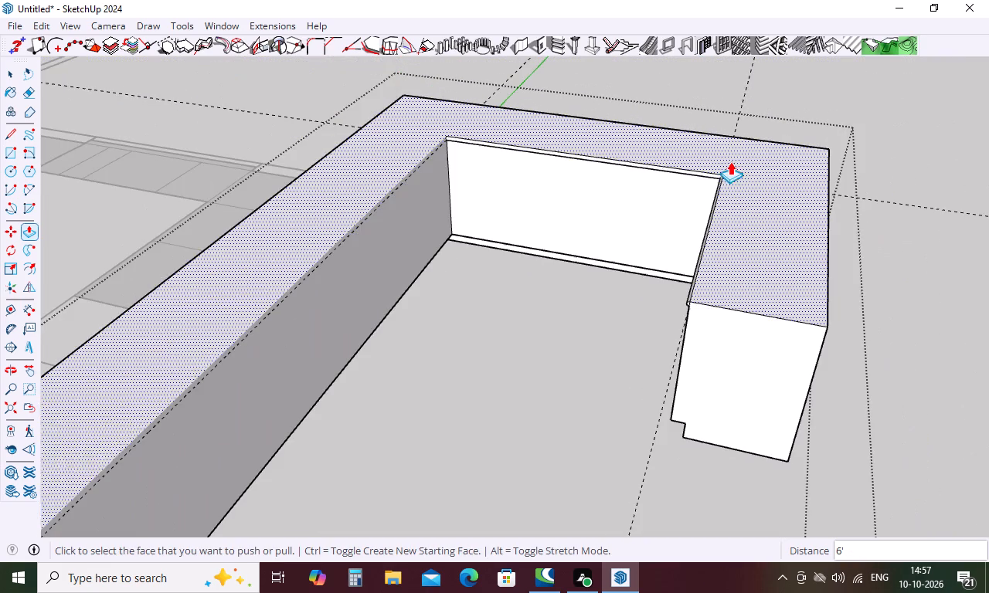
middle_drag(597, 330, 679, 206)
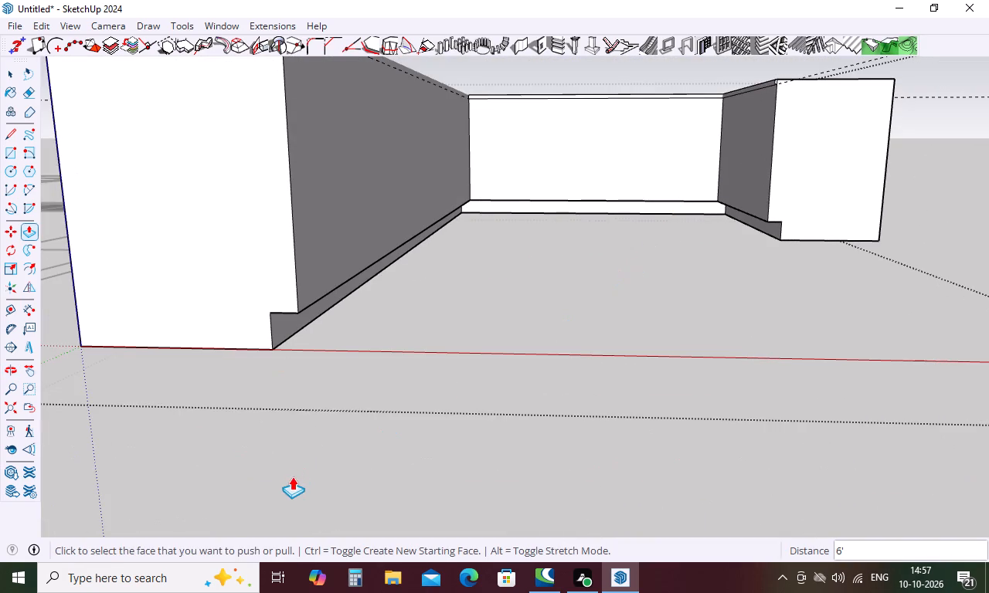
key(space)
click(41, 19)
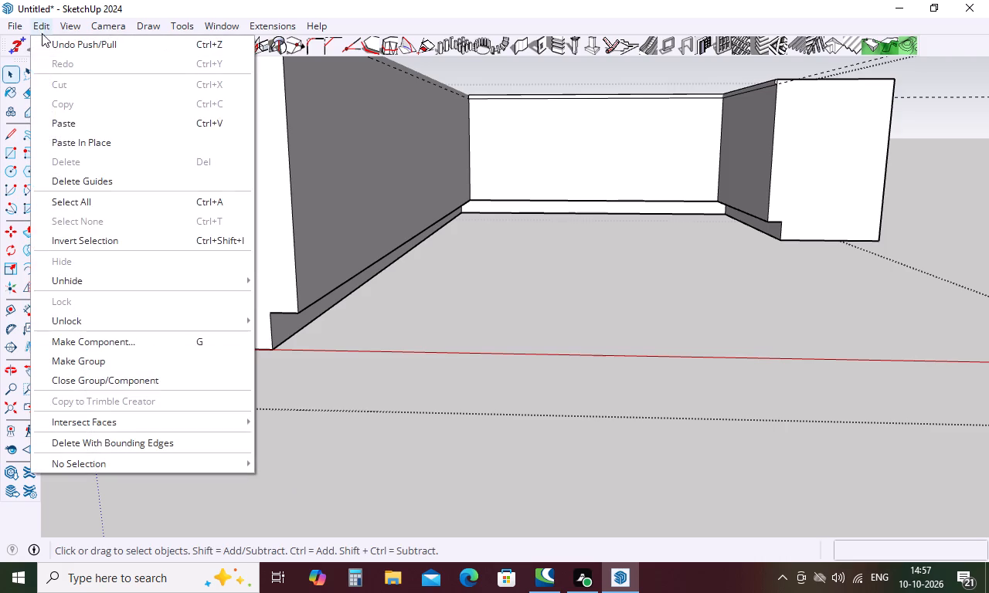
click(97, 284)
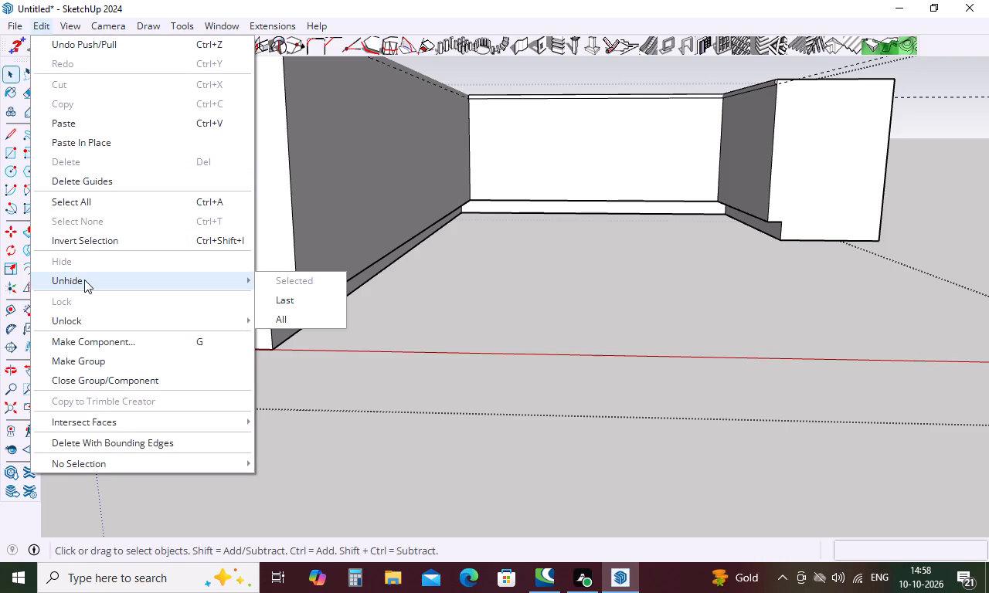
click(86, 280)
click(274, 312)
Finish editing the counter and close its group.
scroll(406, 264, down, 5)
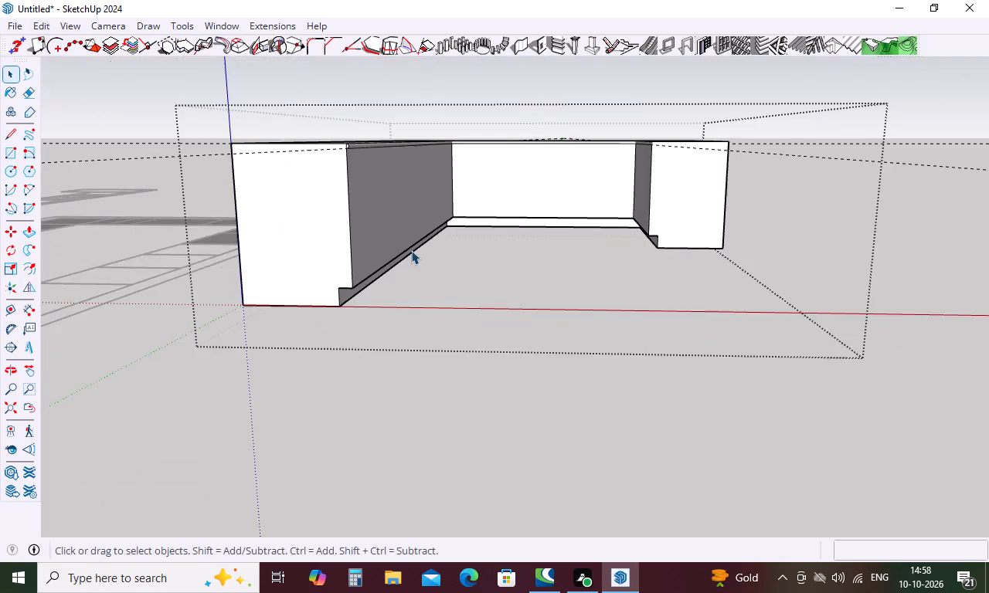
middle_drag(417, 238, 415, 335)
key(space)
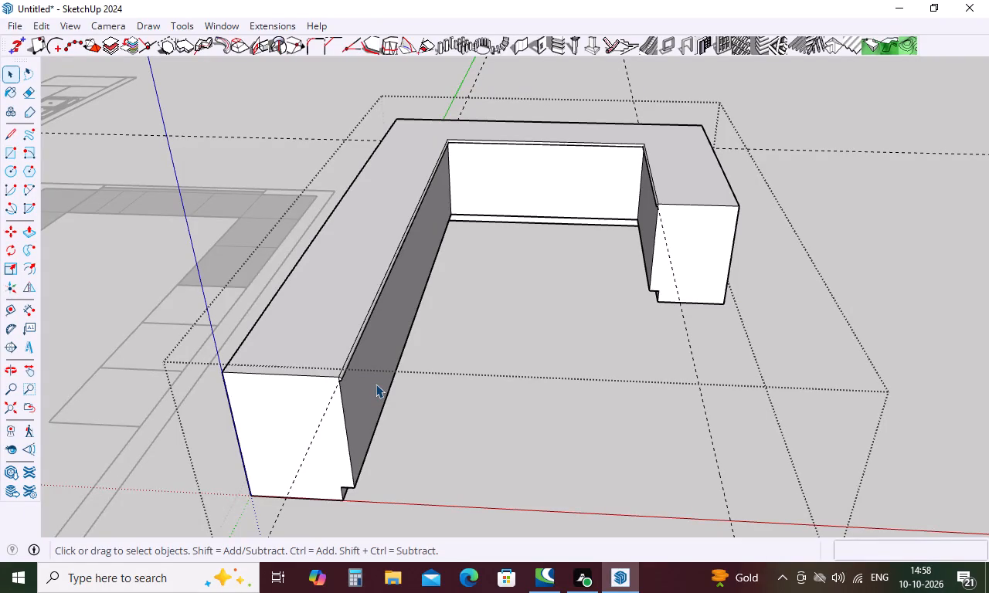
scroll(352, 365, down, 12)
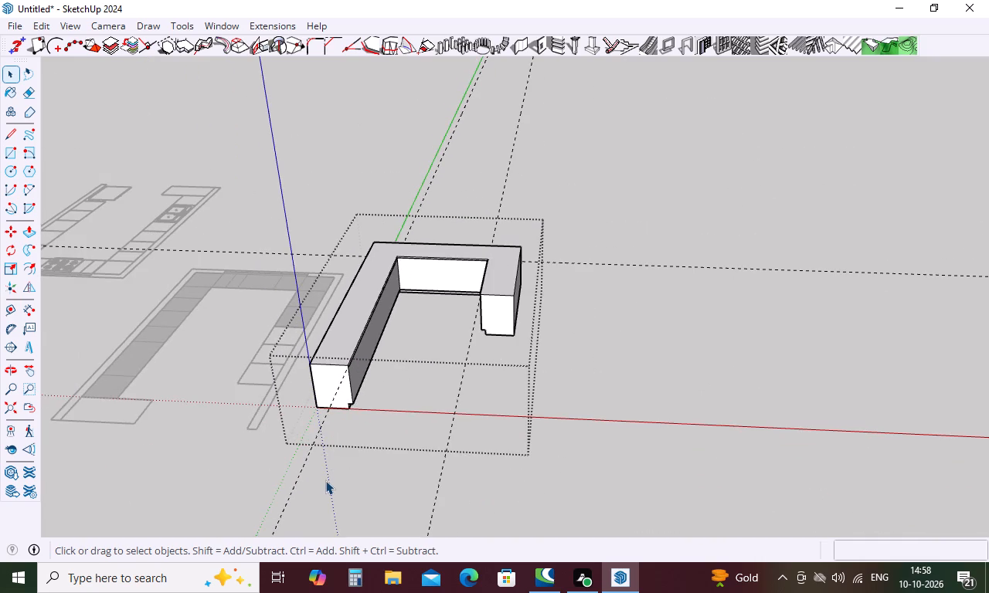
click(325, 480)
Examine the U-shaped counter and its rounded inner edge from several angles.
middle_drag(373, 376, 376, 292)
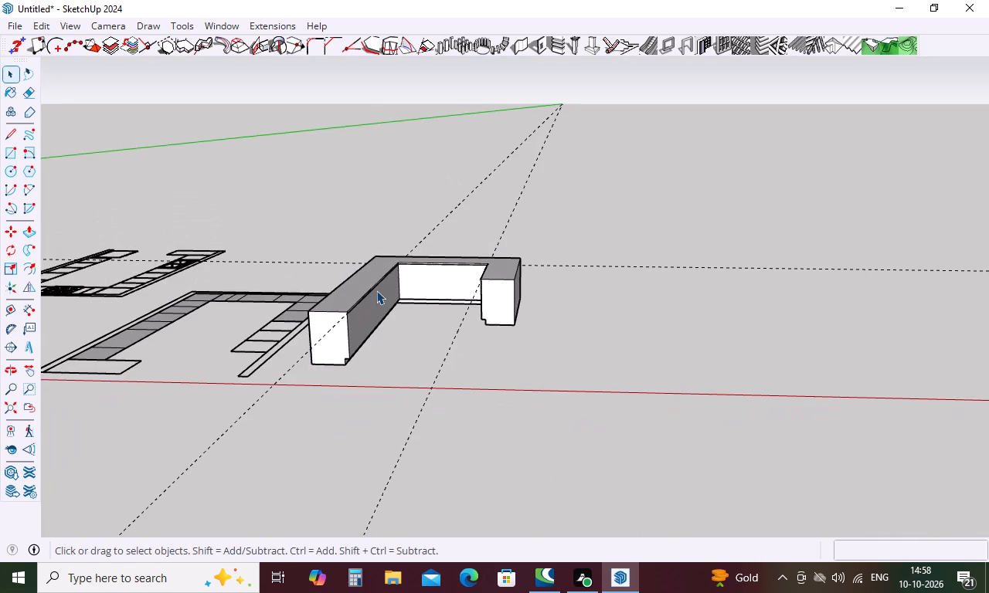
scroll(376, 291, up, 15)
middle_drag(473, 290, 300, 302)
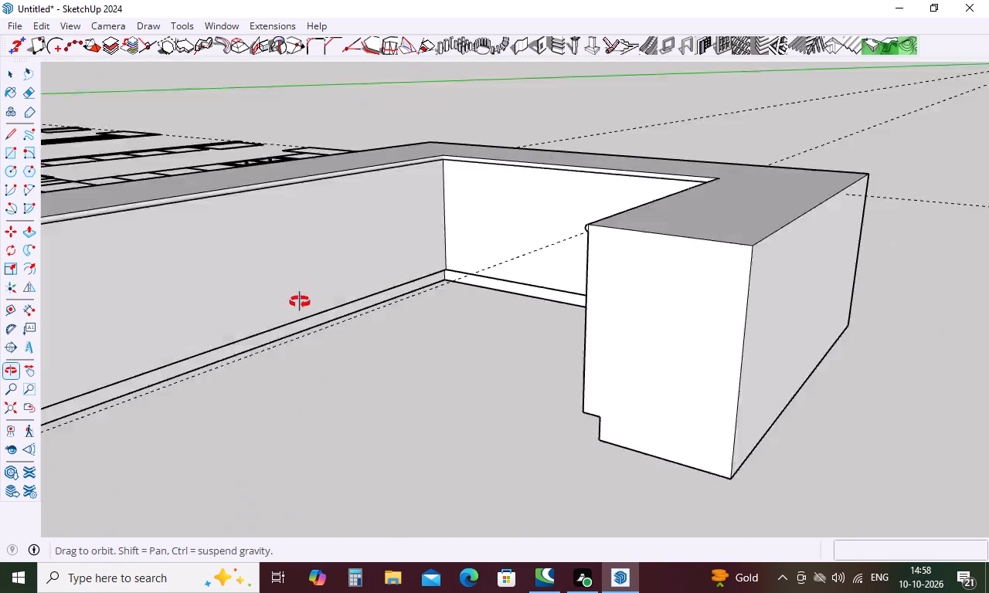
middle_drag(300, 302, 457, 303)
scroll(522, 303, up, 1)
scroll(595, 293, down, 16)
scroll(595, 293, down, 5)
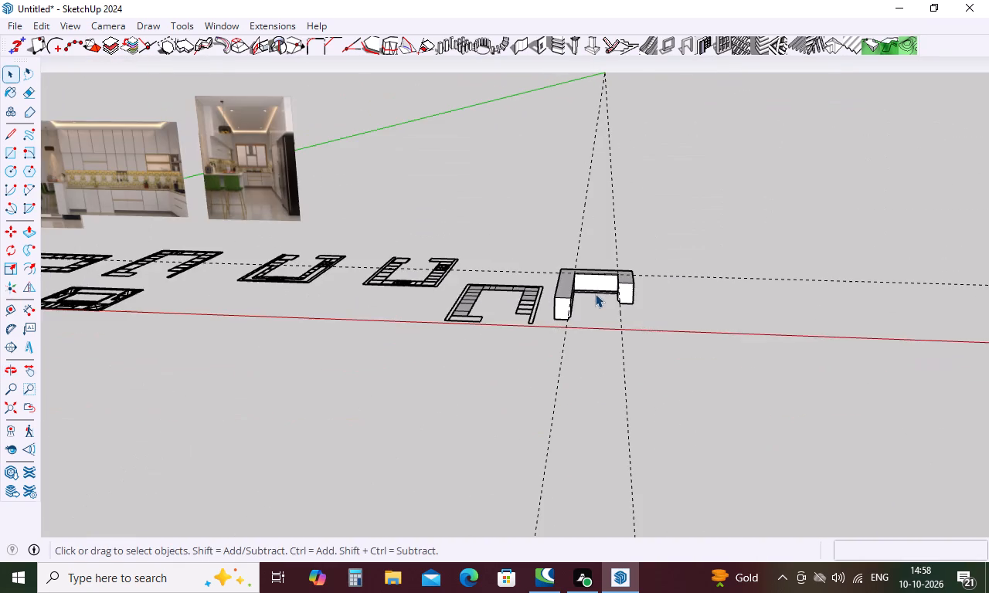
Draw a 6' by 2' 5" rectangle over the base cabinet fronts between the crossed corner units of the window-wall elevation.
middle_drag(455, 342, 454, 421)
scroll(545, 278, down, 11)
scroll(322, 309, up, 6)
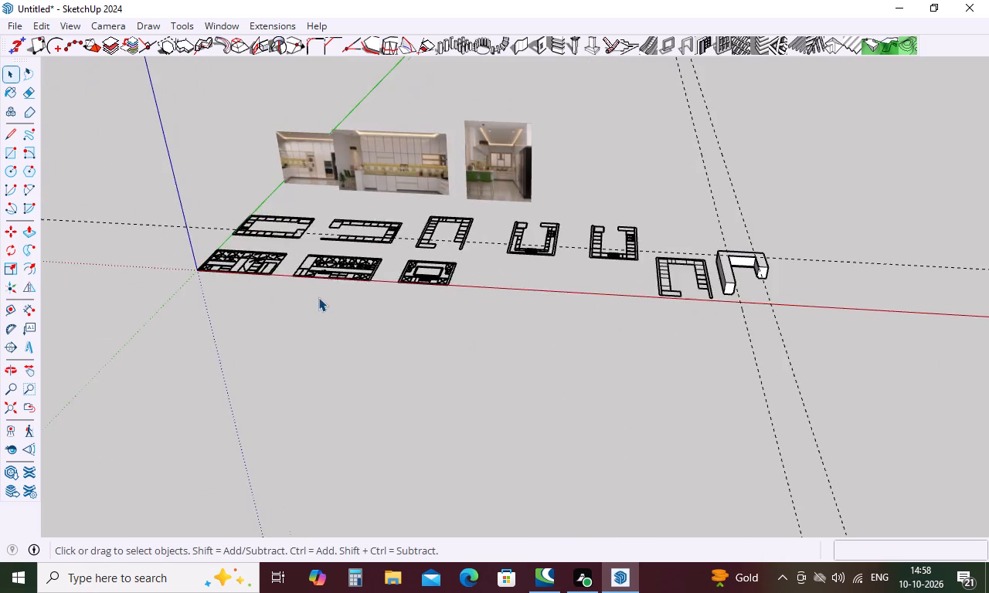
middle_drag(315, 289, 401, 371)
scroll(202, 298, up, 12)
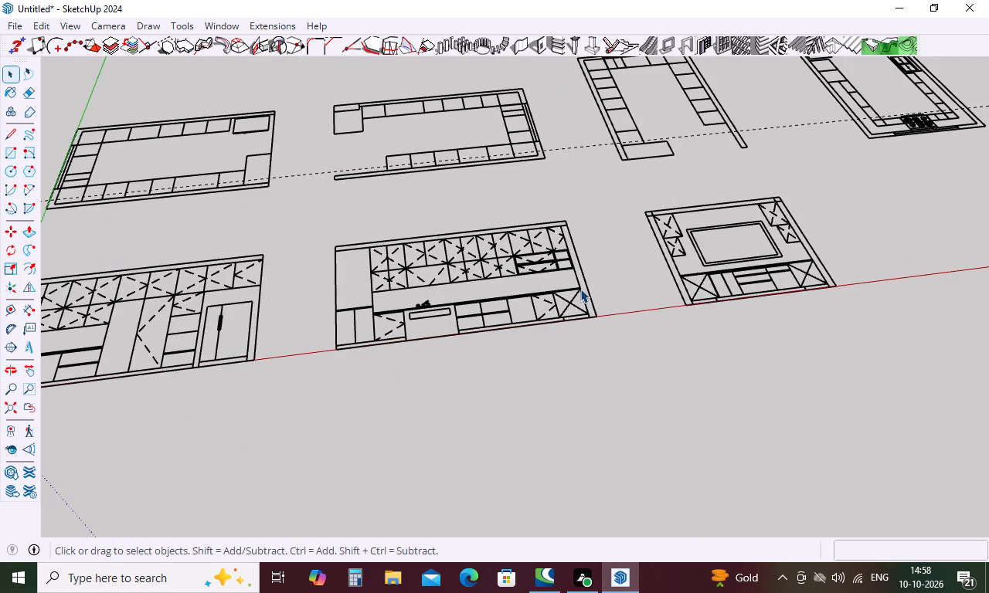
scroll(846, 246, up, 6)
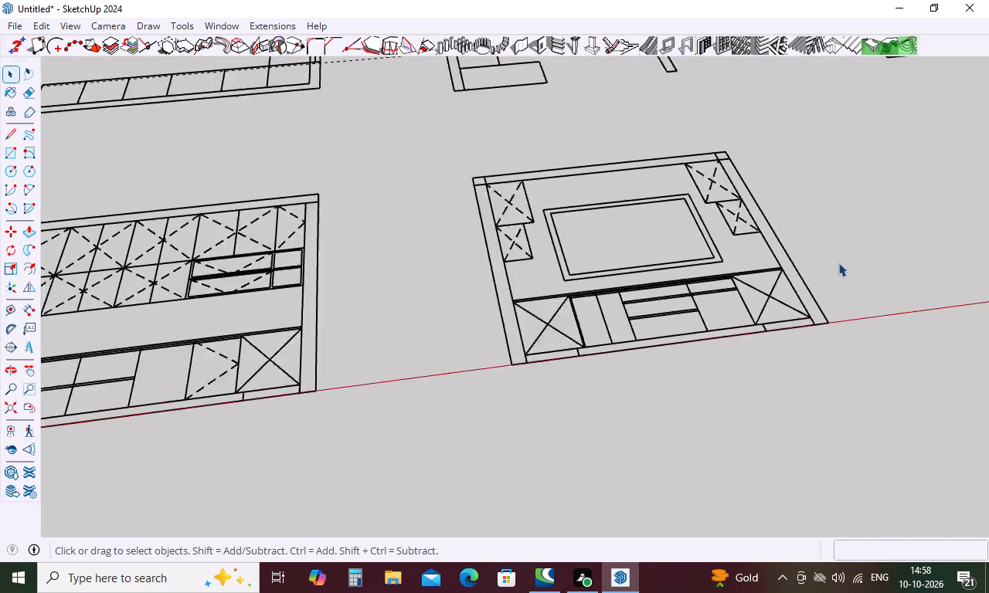
scroll(838, 263, up, 3)
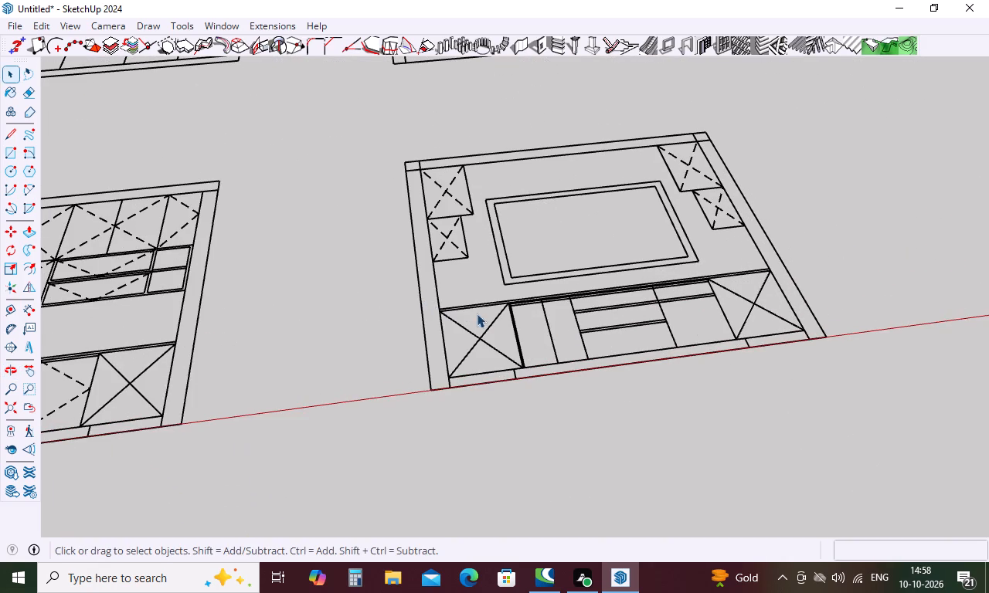
scroll(658, 322, up, 4)
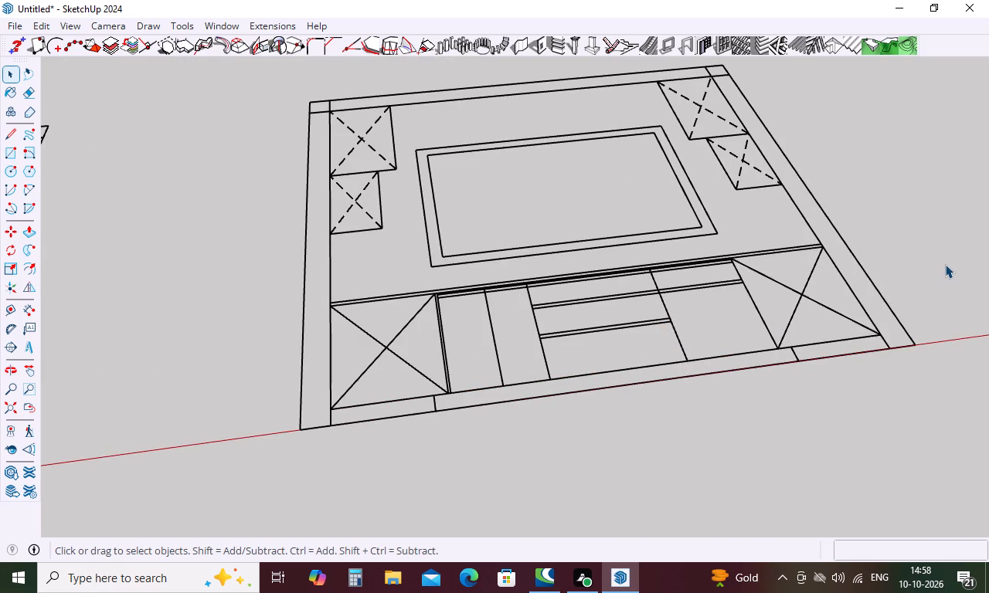
scroll(945, 264, up, 4)
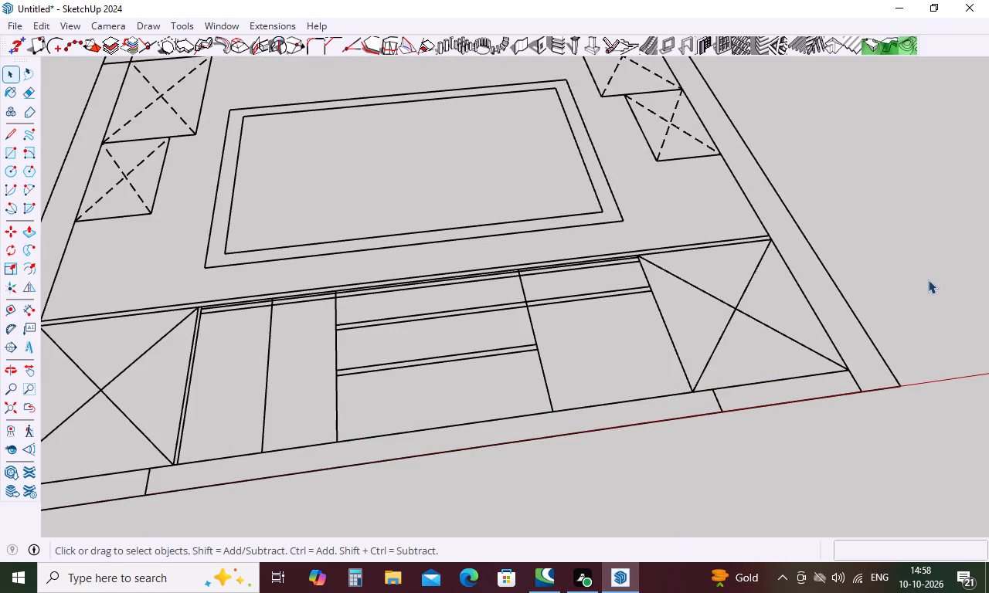
key(r)
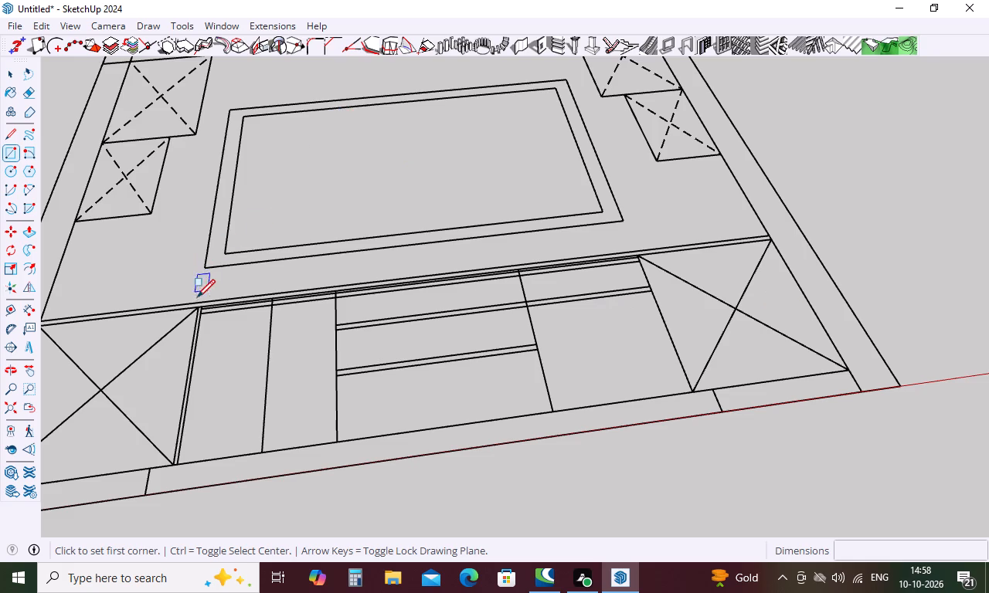
scroll(198, 300, up, 9)
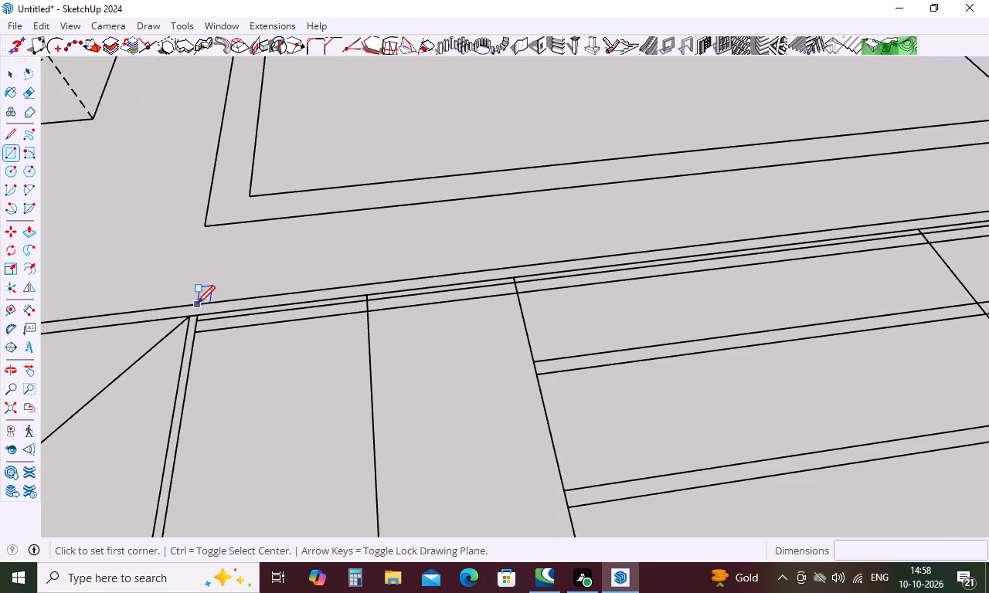
scroll(189, 317, up, 5)
click(189, 317)
scroll(301, 283, down, 6)
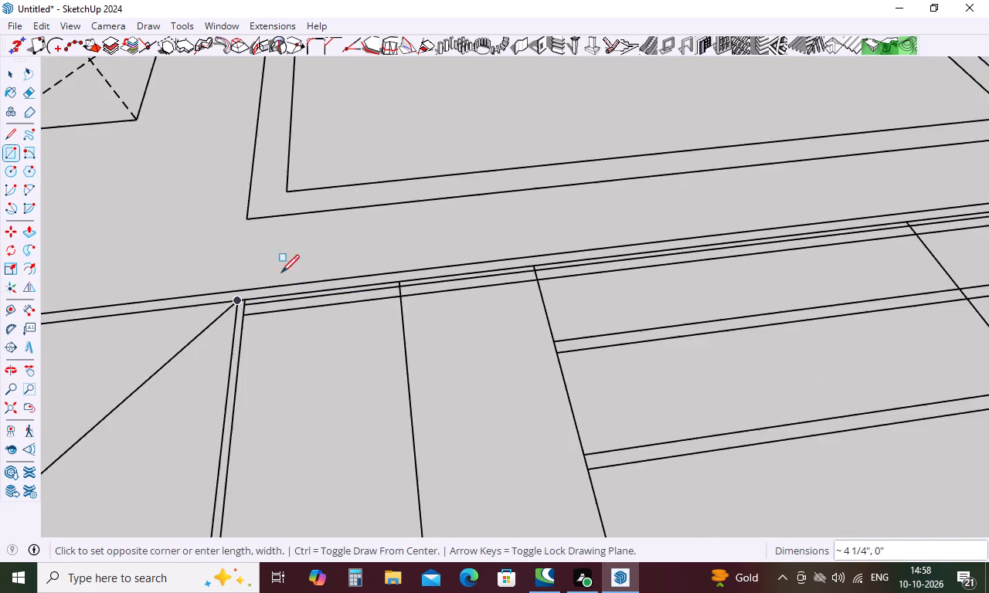
scroll(198, 242, down, 11)
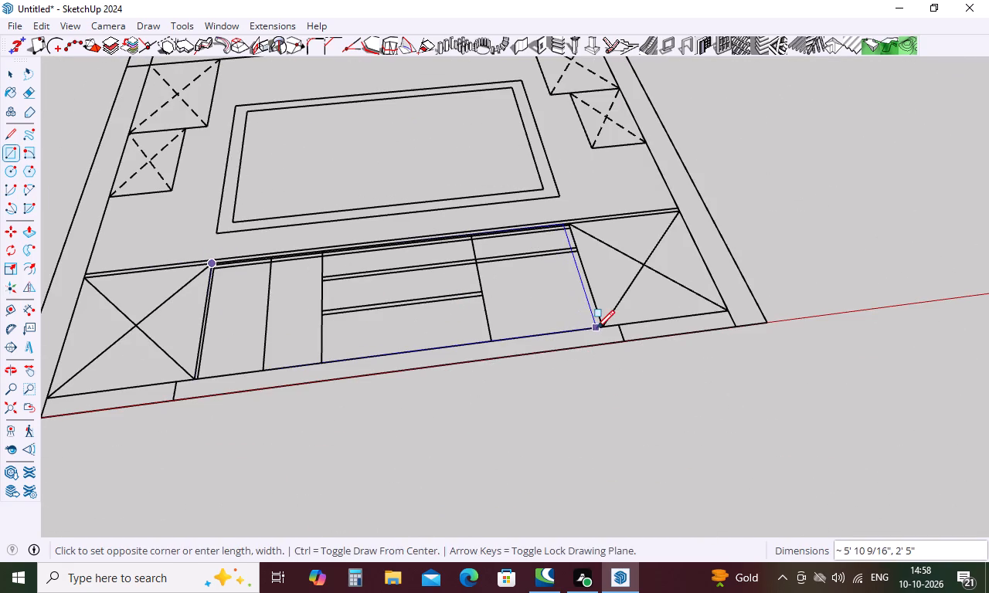
click(603, 326)
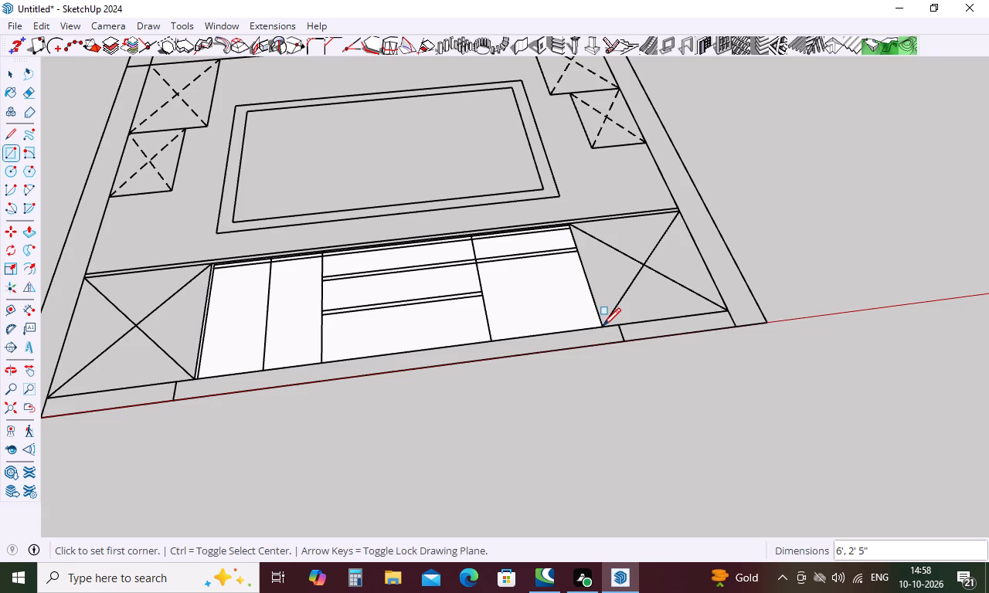
key(space)
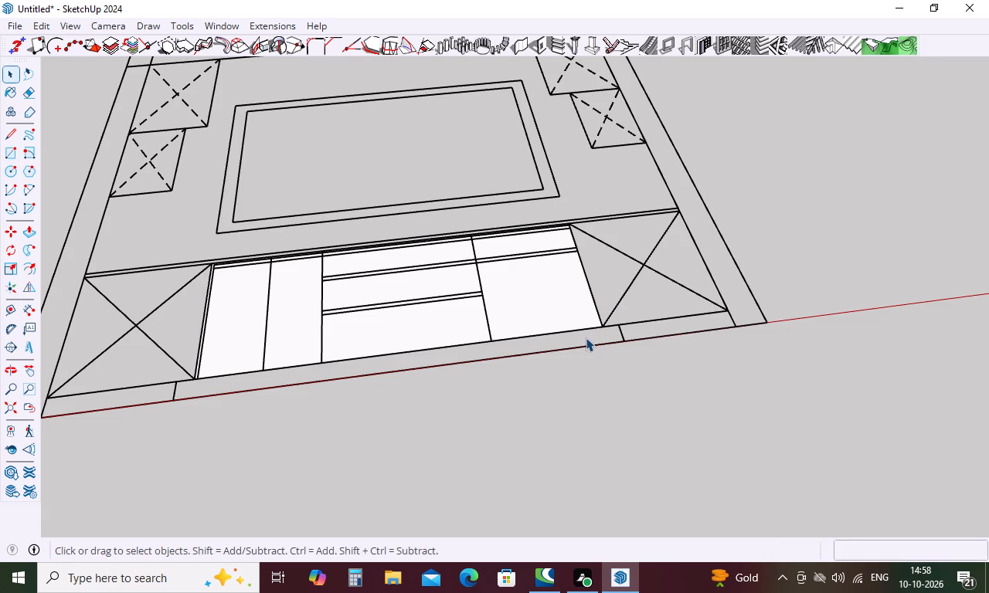
Push/Pull the base cabinet front rectangle 0.3" downward from its underside, below the elevation linework.
middle_drag(586, 337, 588, 187)
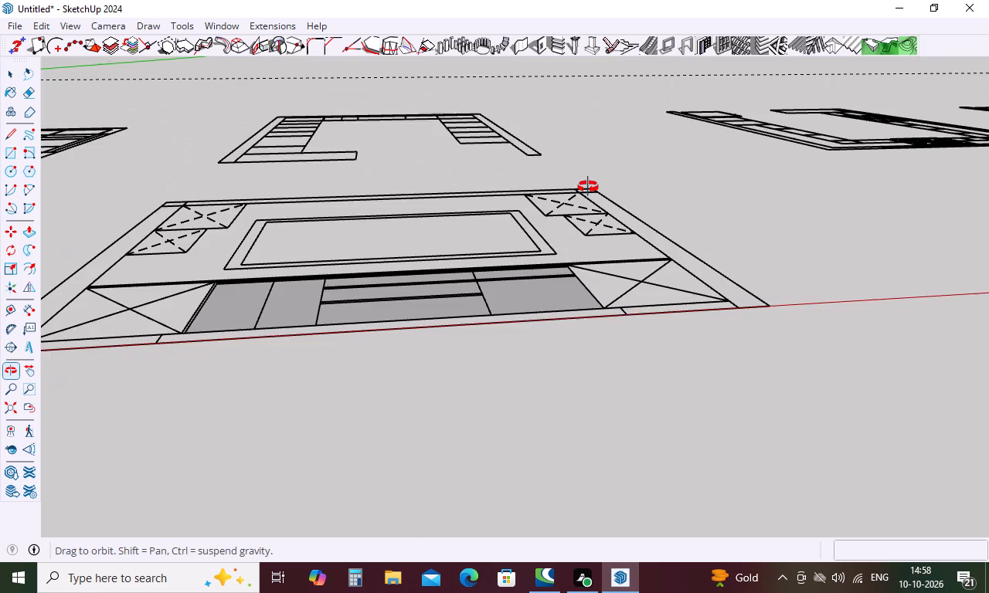
middle_drag(588, 187, 556, 266)
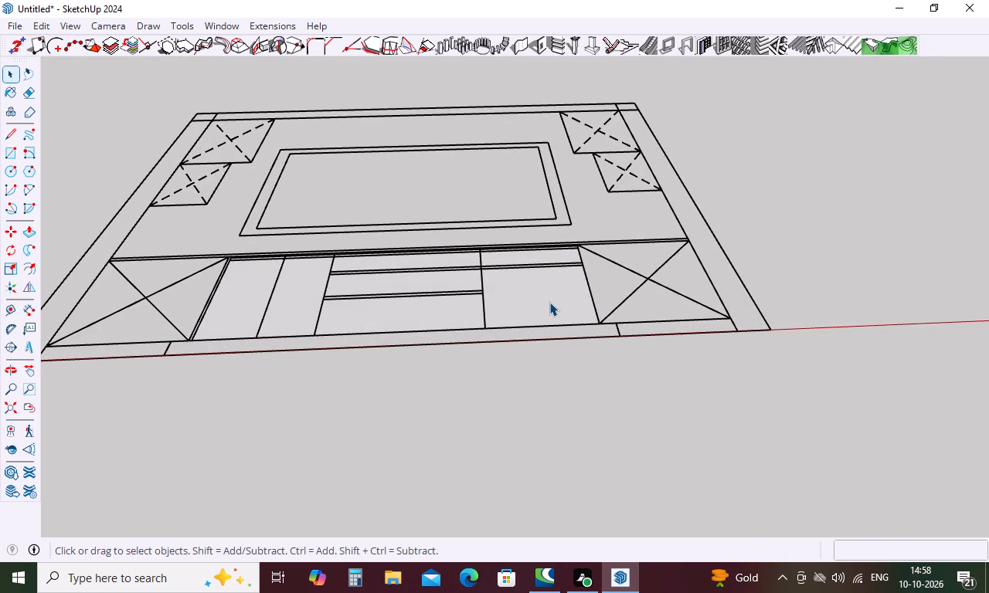
middle_drag(341, 287, 341, 296)
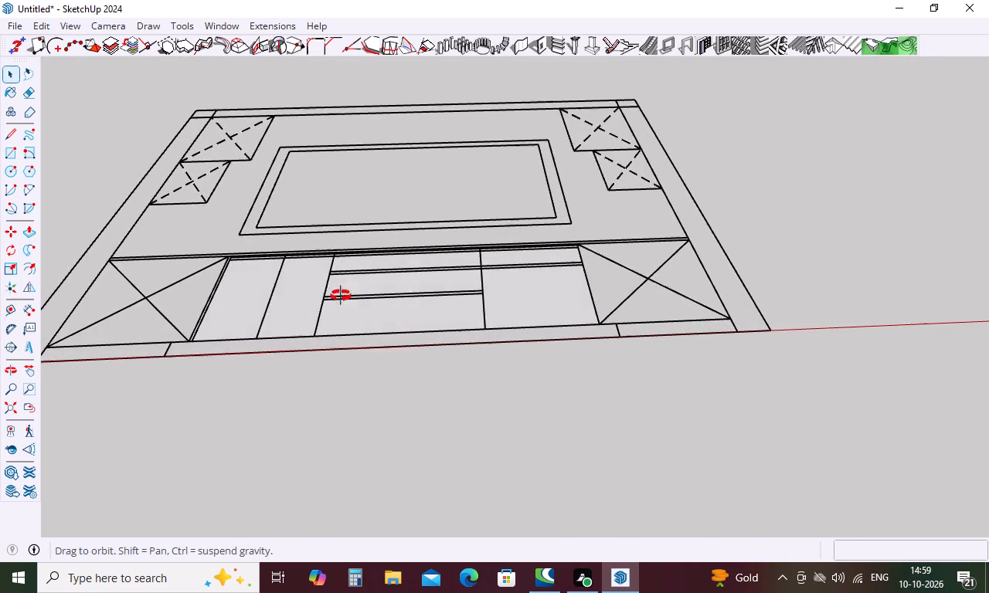
middle_drag(341, 296, 420, 467)
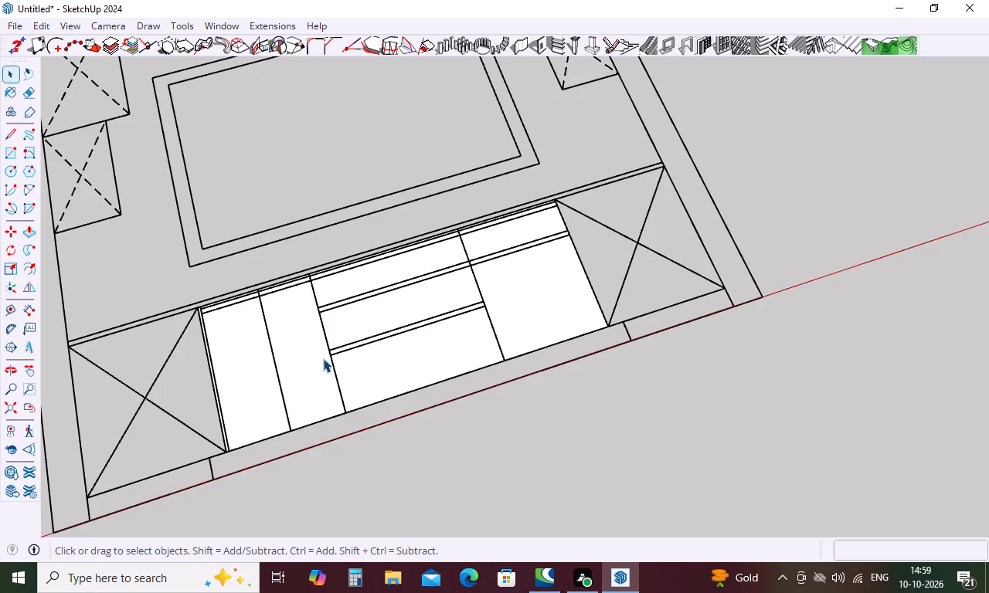
key(Escape)
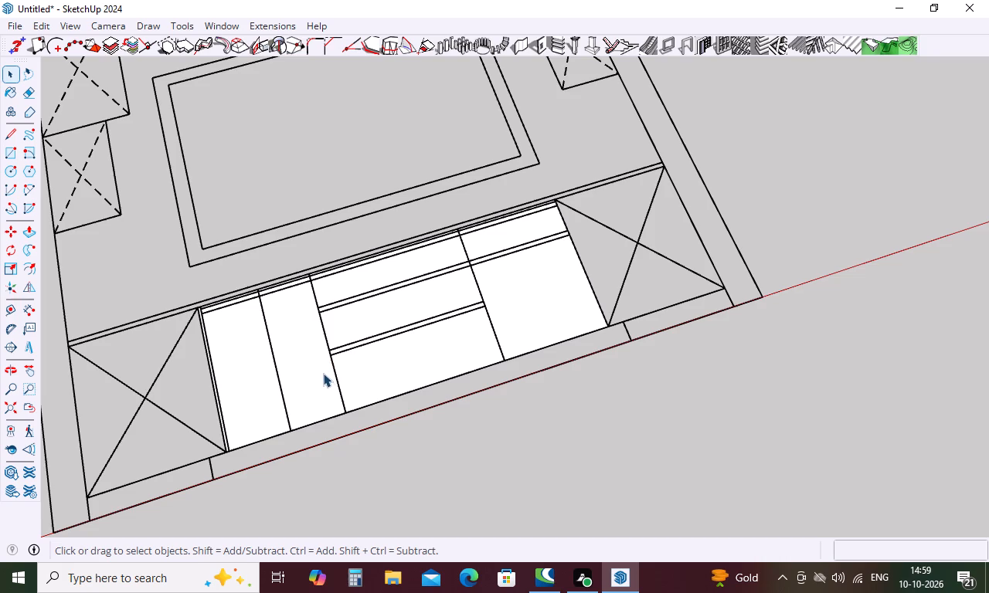
key(p)
click(315, 385)
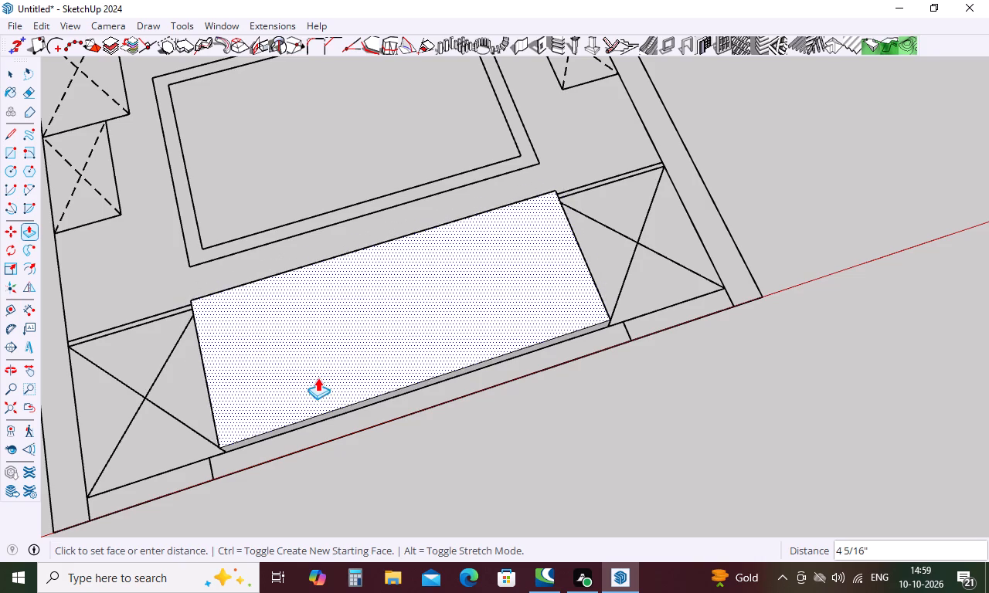
key(Escape)
middle_drag(406, 483, 427, 76)
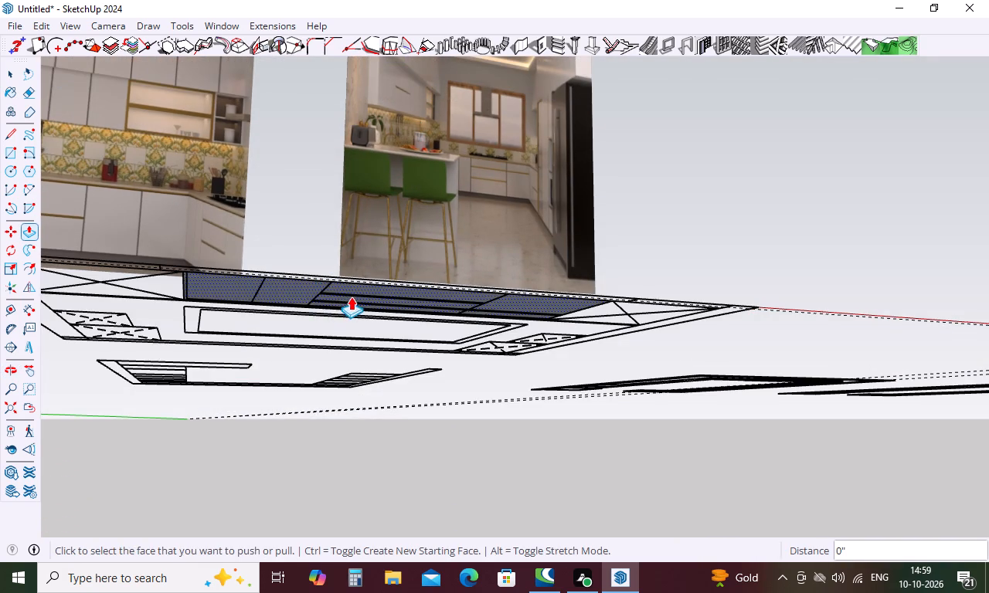
click(351, 296)
middle_drag(348, 312, 326, 440)
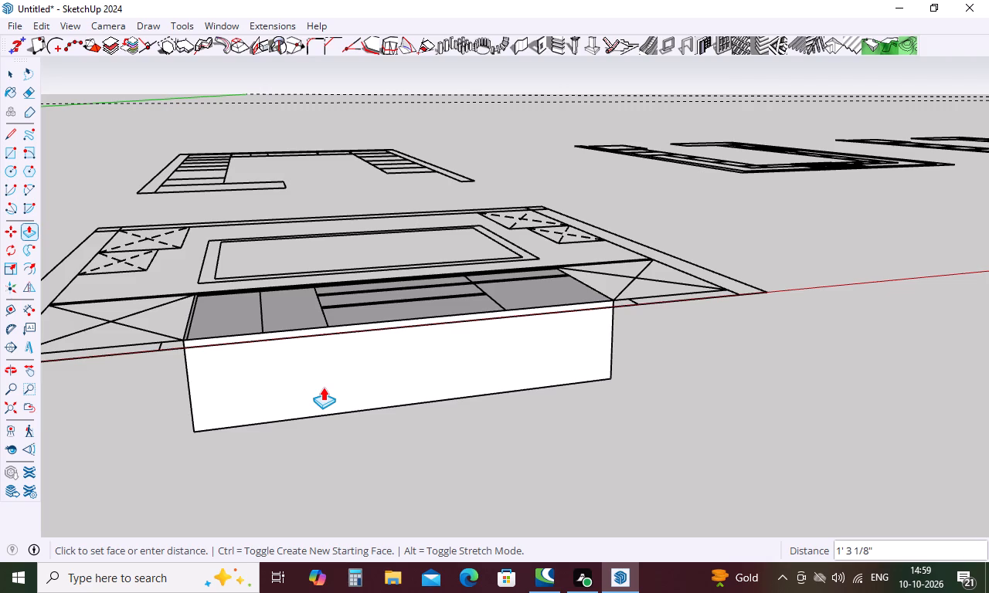
text(.3)
key(Return)
middle_drag(344, 355, 320, 536)
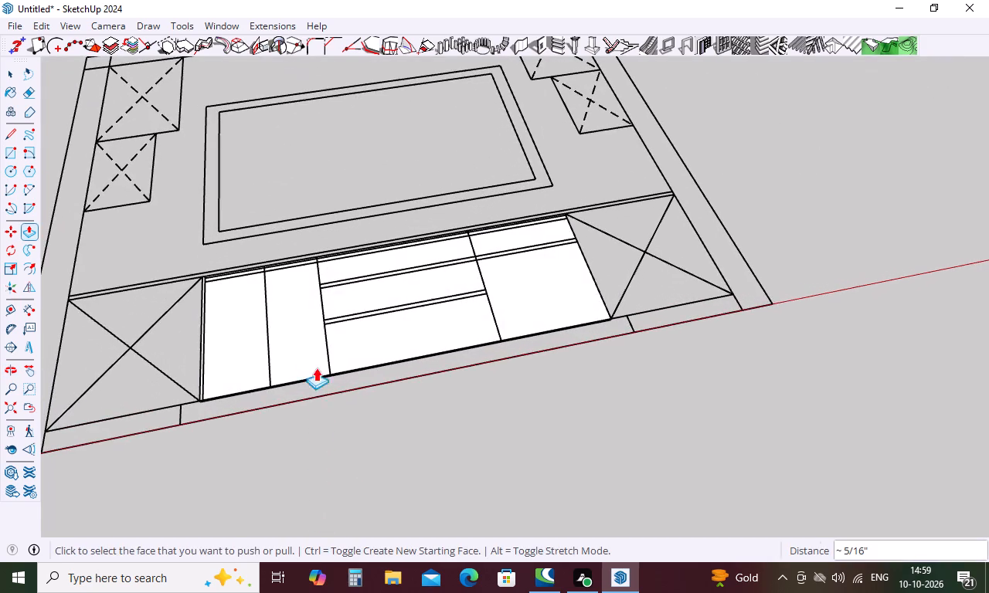
scroll(297, 280, up, 4)
middle_drag(297, 277, 273, 433)
key(Escape)
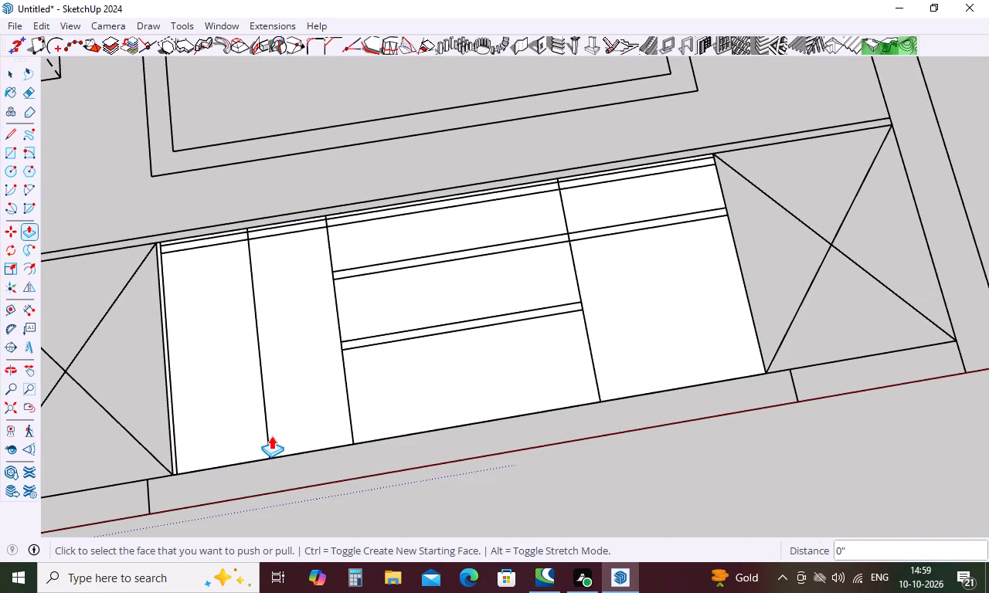
scroll(201, 379, up, 6)
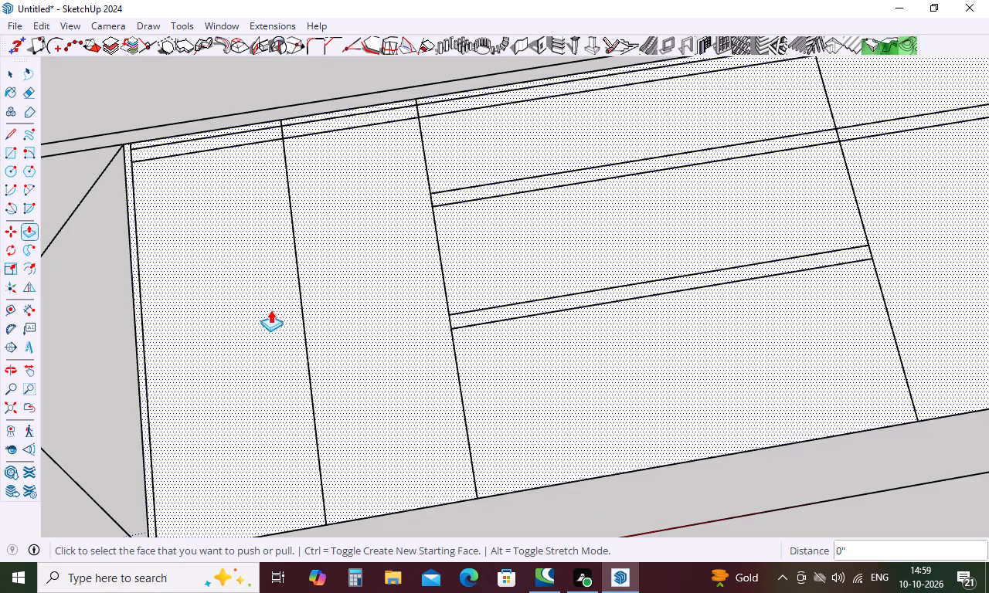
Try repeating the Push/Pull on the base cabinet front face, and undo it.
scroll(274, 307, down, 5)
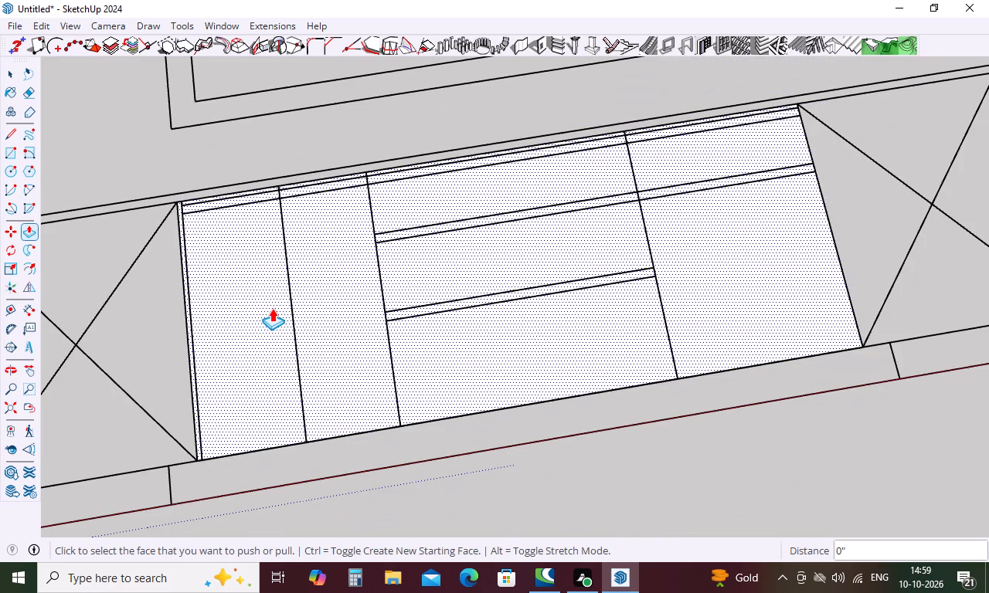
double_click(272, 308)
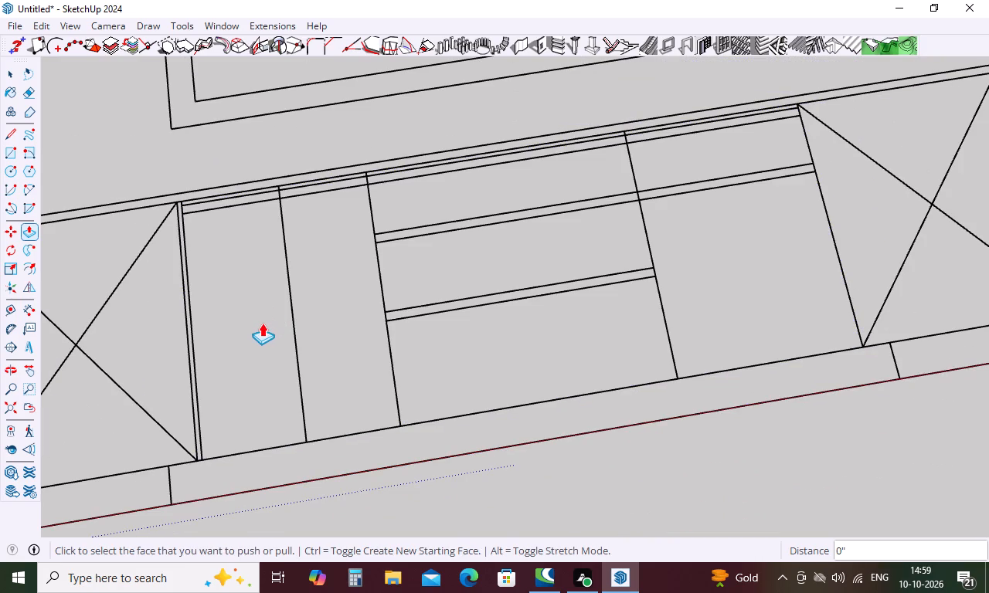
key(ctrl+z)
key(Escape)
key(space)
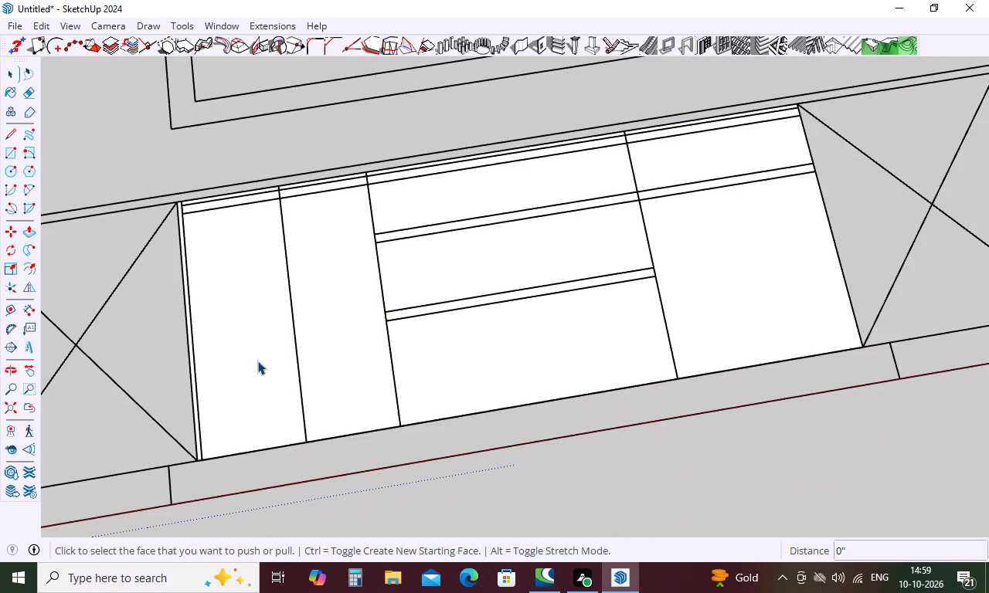
Examine the base cabinet front face over the window-wall elevation, close up, against the other drawings and from several angles.
click(256, 386)
click(308, 350)
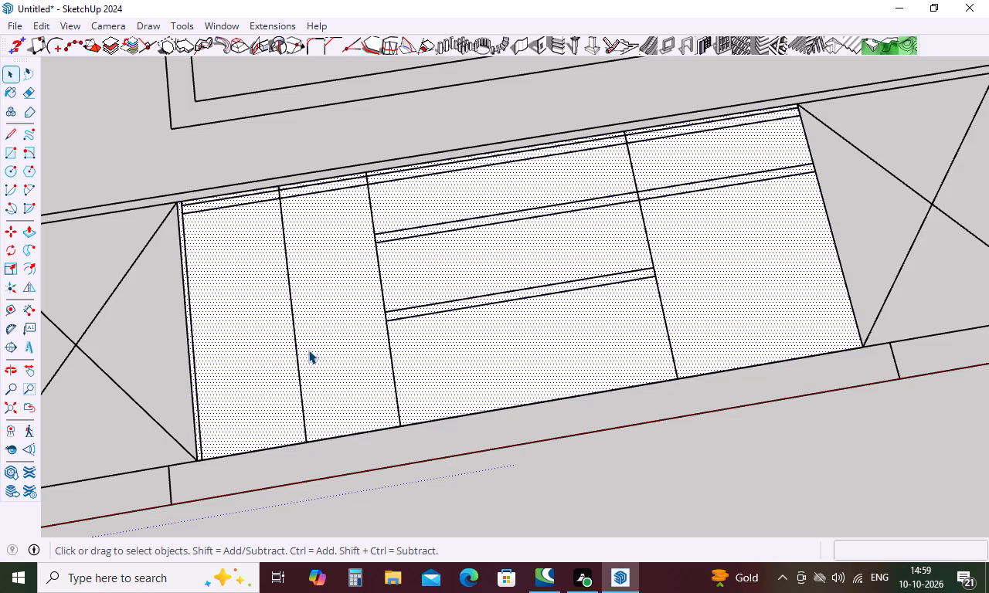
click(308, 350)
key(Escape)
key(r)
scroll(189, 191, up, 5)
middle_click(155, 351)
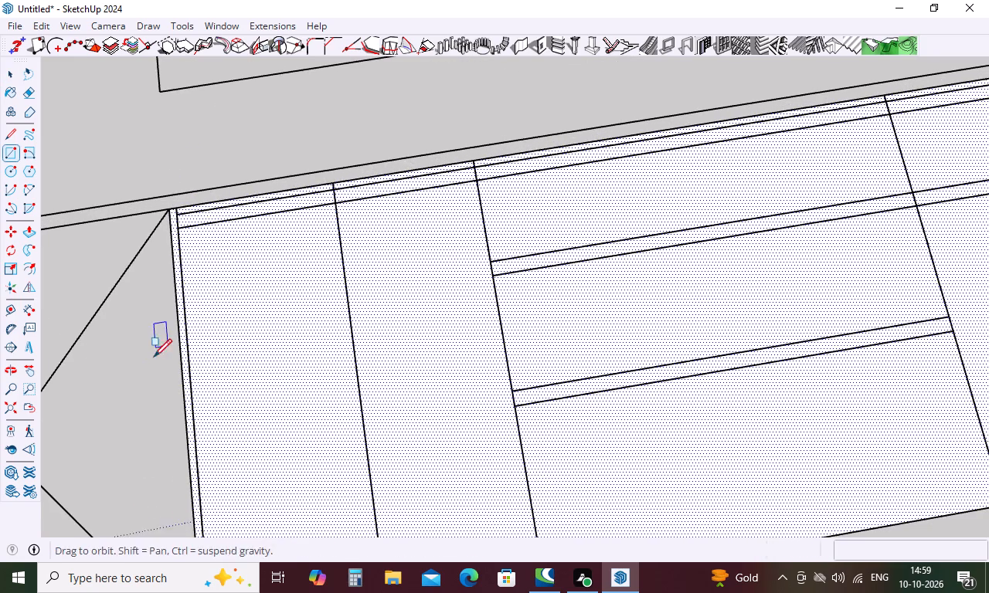
scroll(172, 245, down, 10)
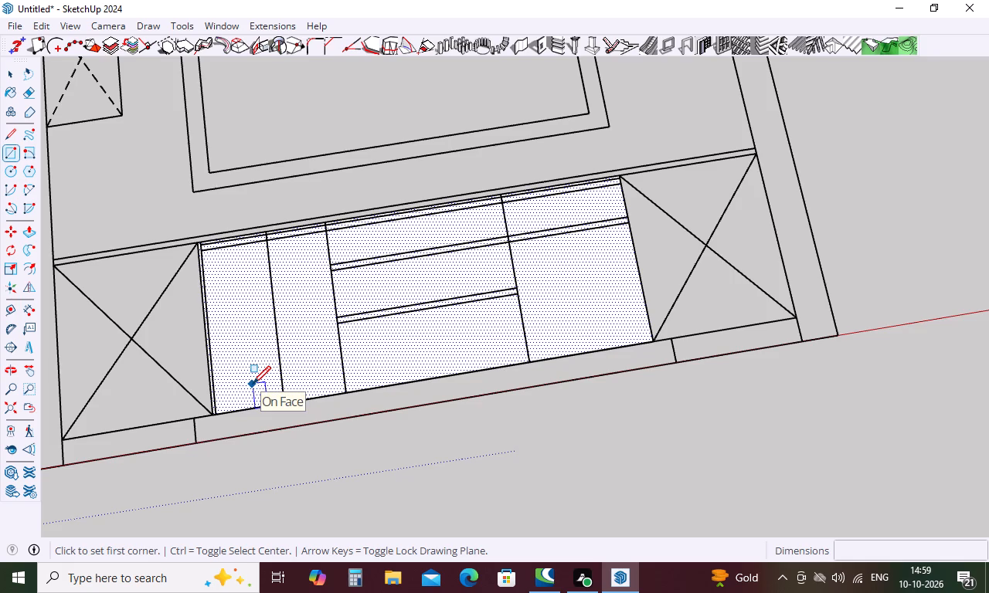
scroll(385, 330, down, 3)
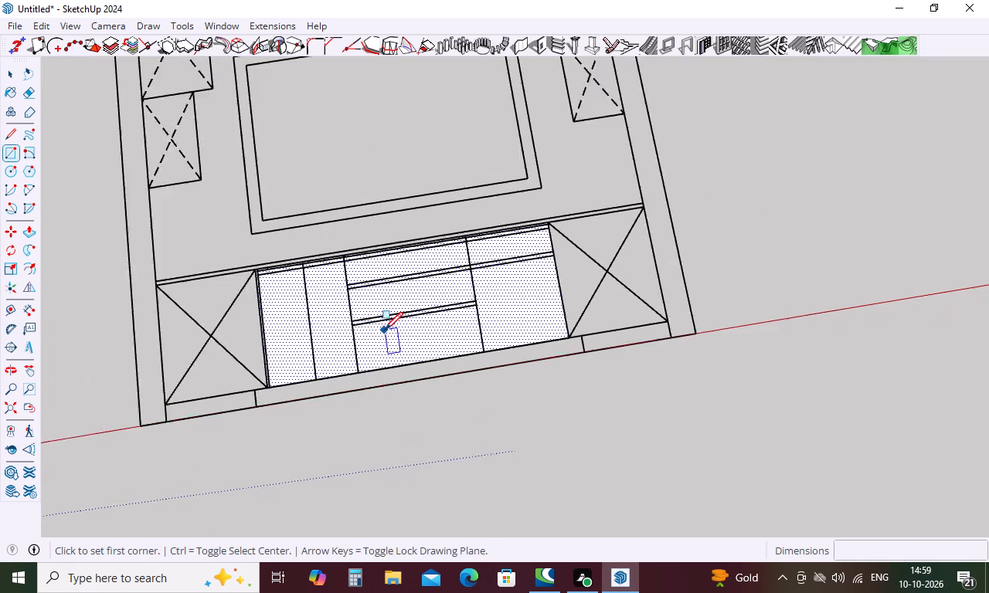
scroll(385, 330, down, 19)
scroll(438, 350, down, 11)
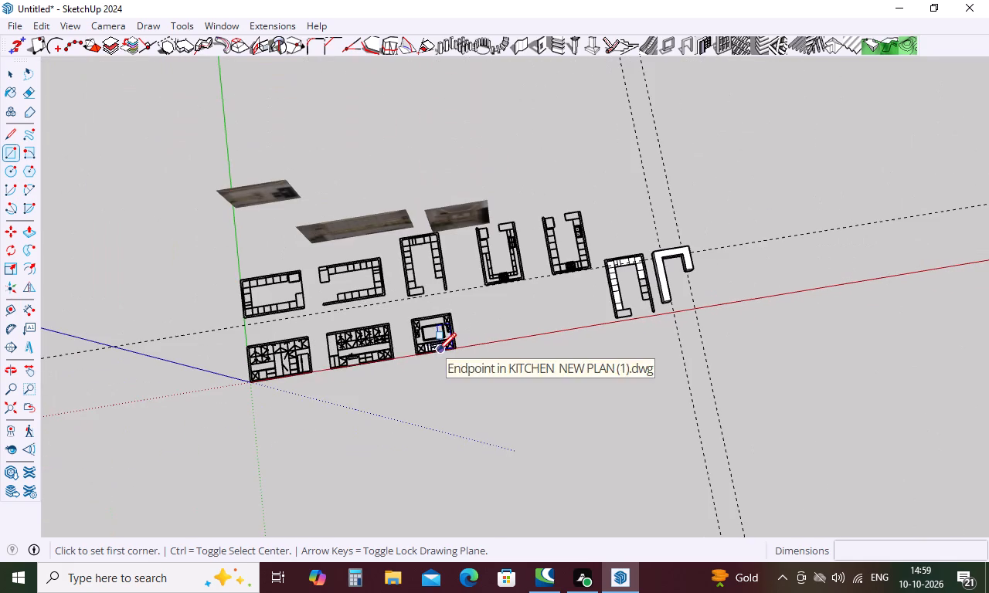
scroll(445, 360, up, 5)
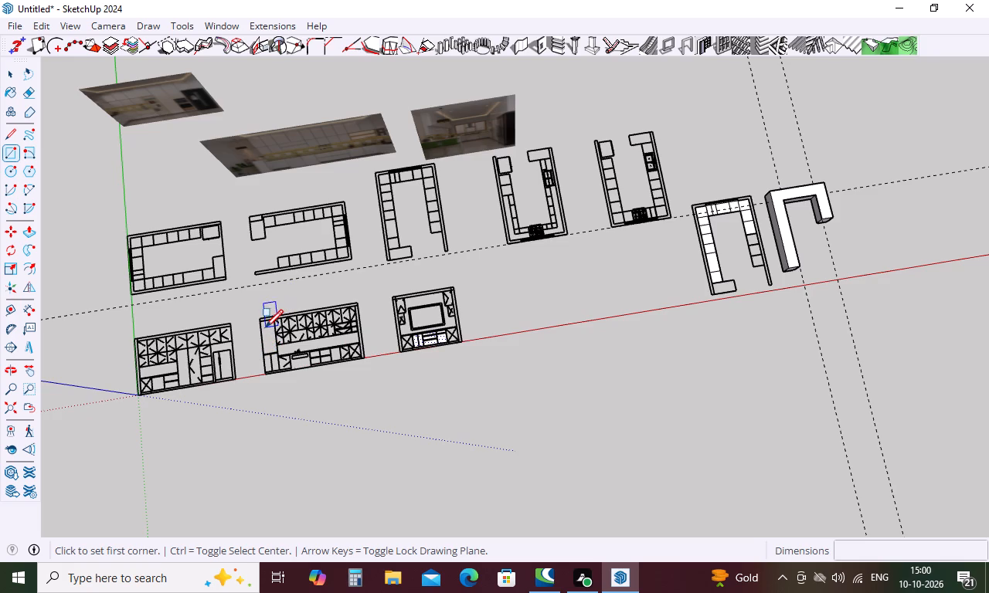
scroll(423, 358, up, 5)
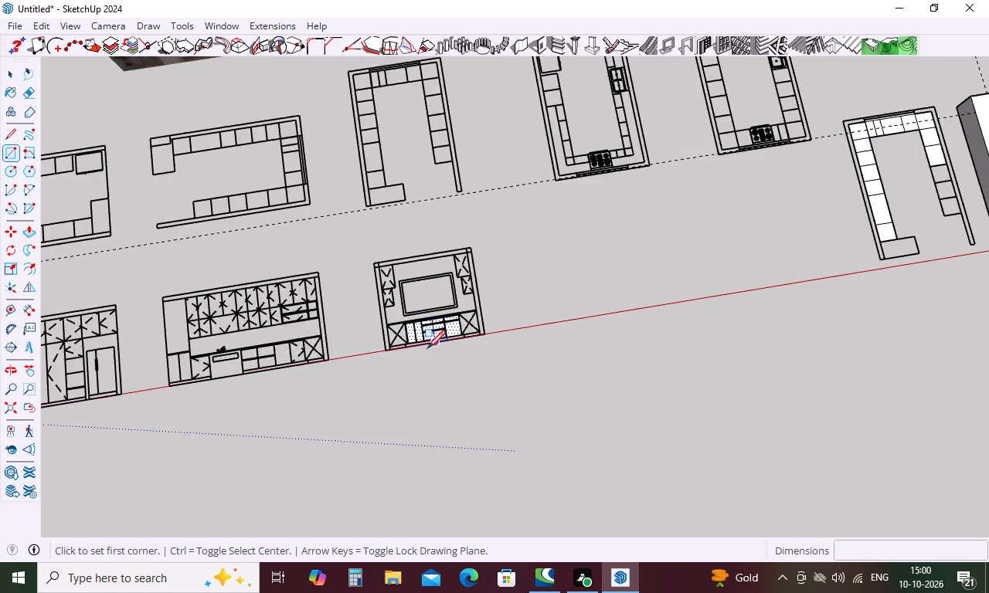
scroll(427, 348, up, 18)
scroll(309, 243, up, 7)
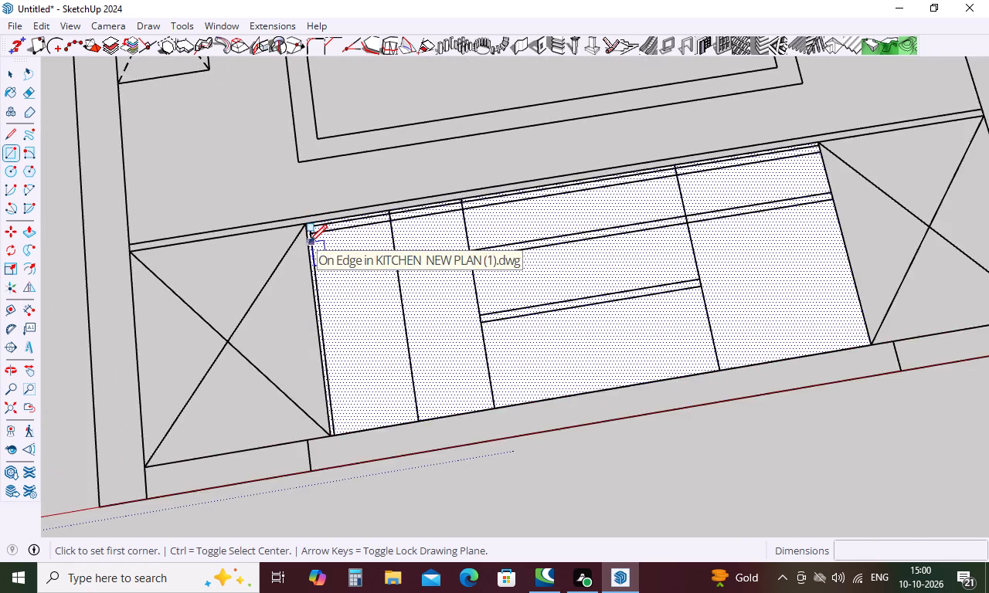
scroll(309, 242, up, 3)
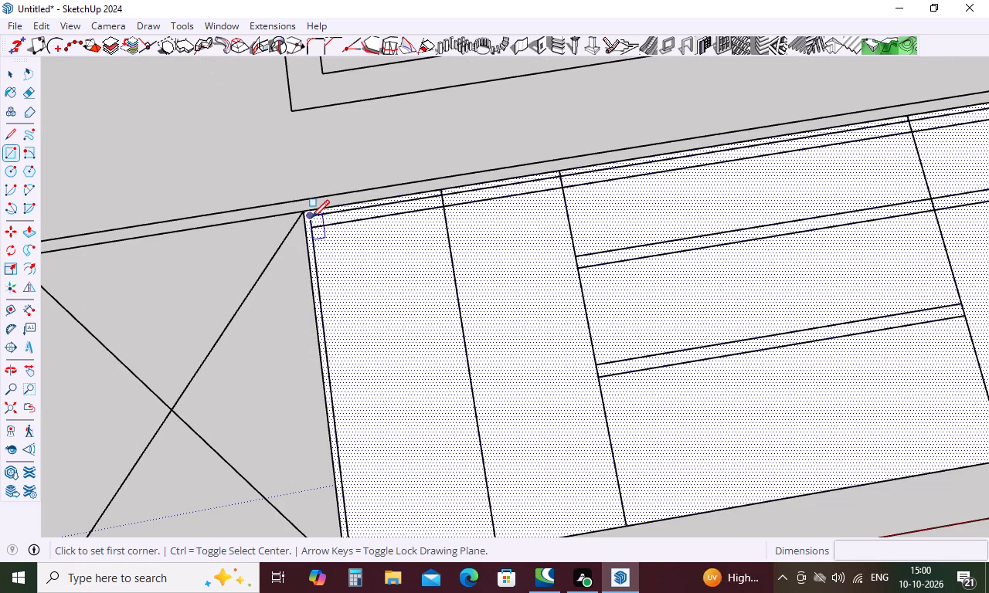
key(space)
click(331, 289)
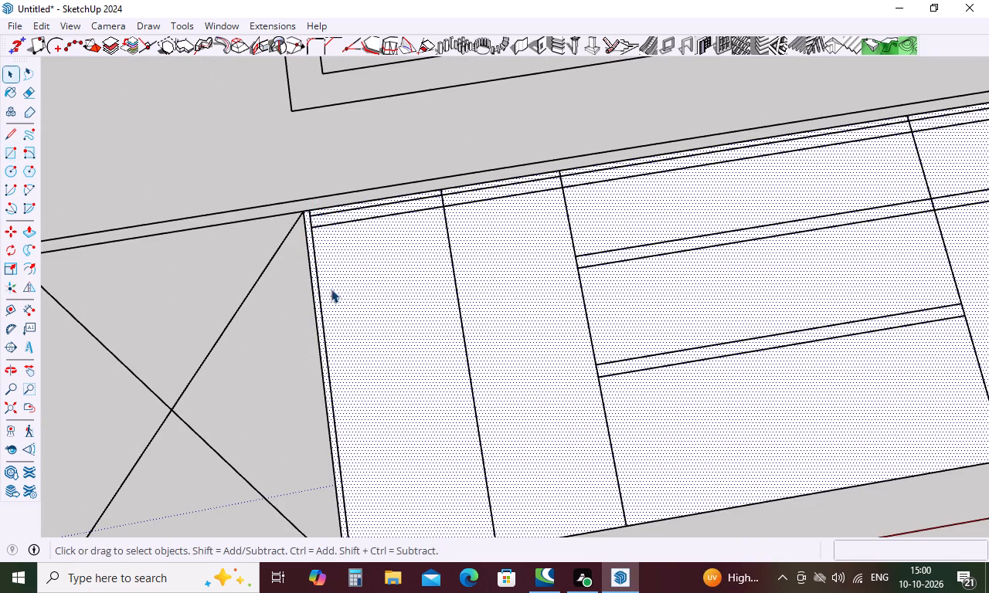
click(262, 283)
click(372, 311)
scroll(270, 263, down, 4)
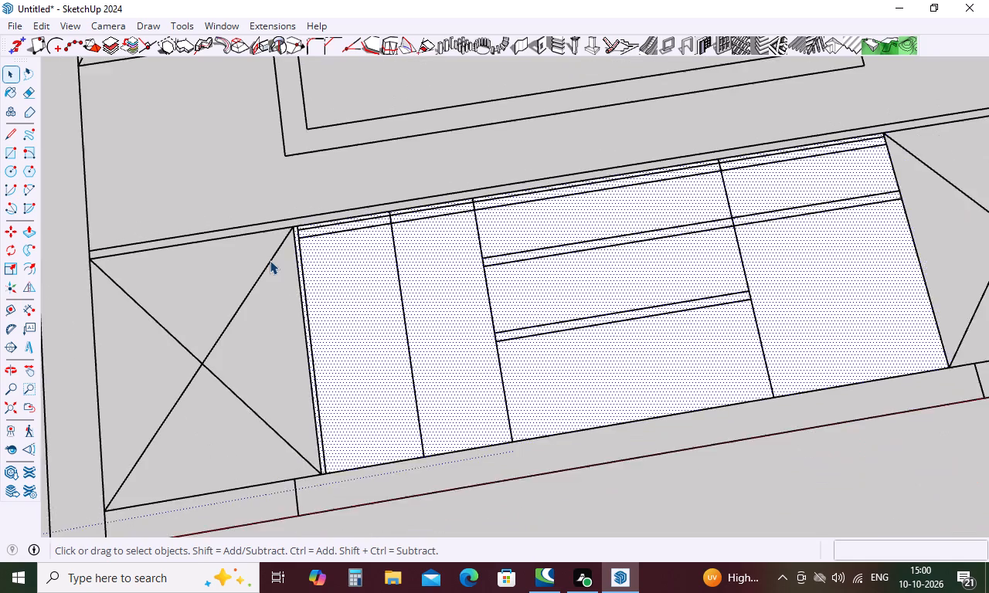
scroll(270, 260, down, 5)
key(Escape)
middle_drag(420, 364, 474, 47)
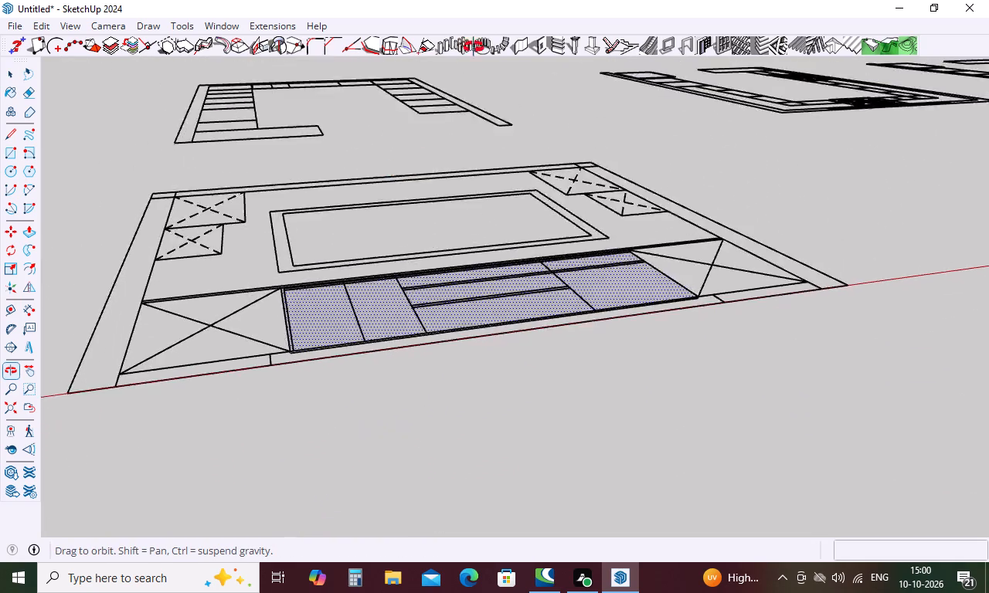
middle_drag(474, 47, 519, 39)
middle_drag(392, 543, 392, 375)
middle_drag(392, 375, 242, 541)
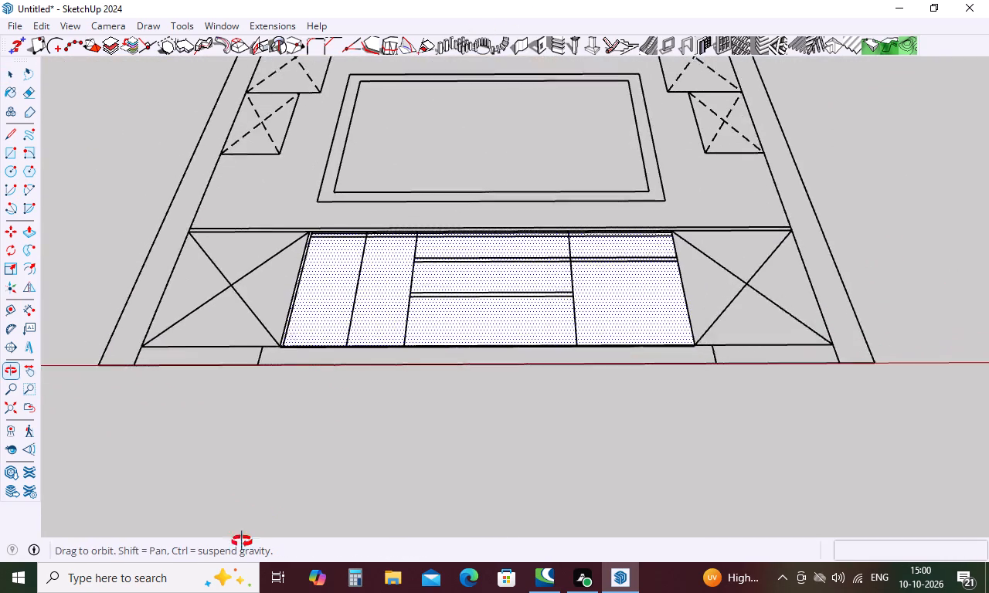
middle_drag(242, 541, 231, 555)
key(Escape)
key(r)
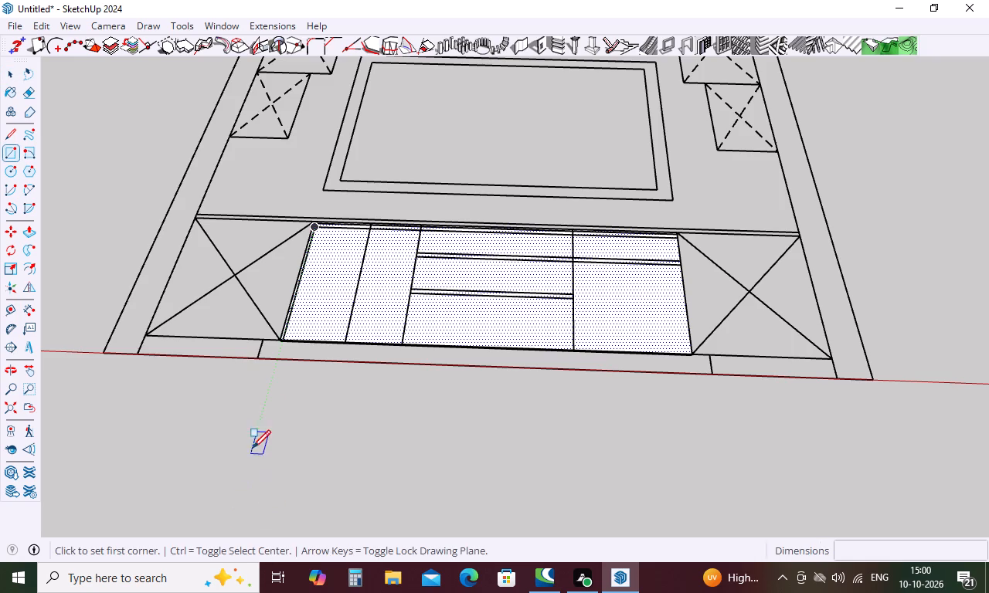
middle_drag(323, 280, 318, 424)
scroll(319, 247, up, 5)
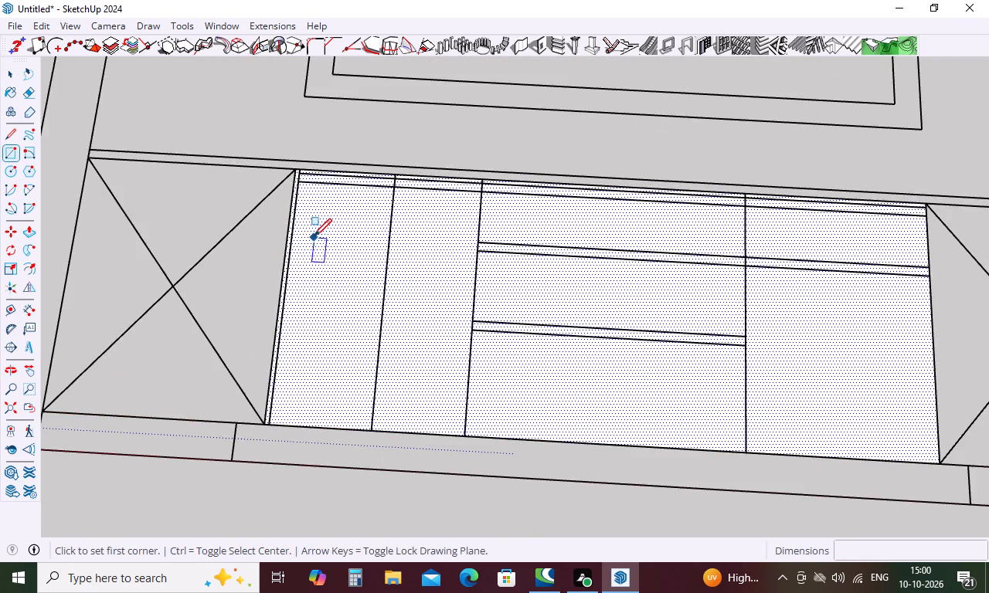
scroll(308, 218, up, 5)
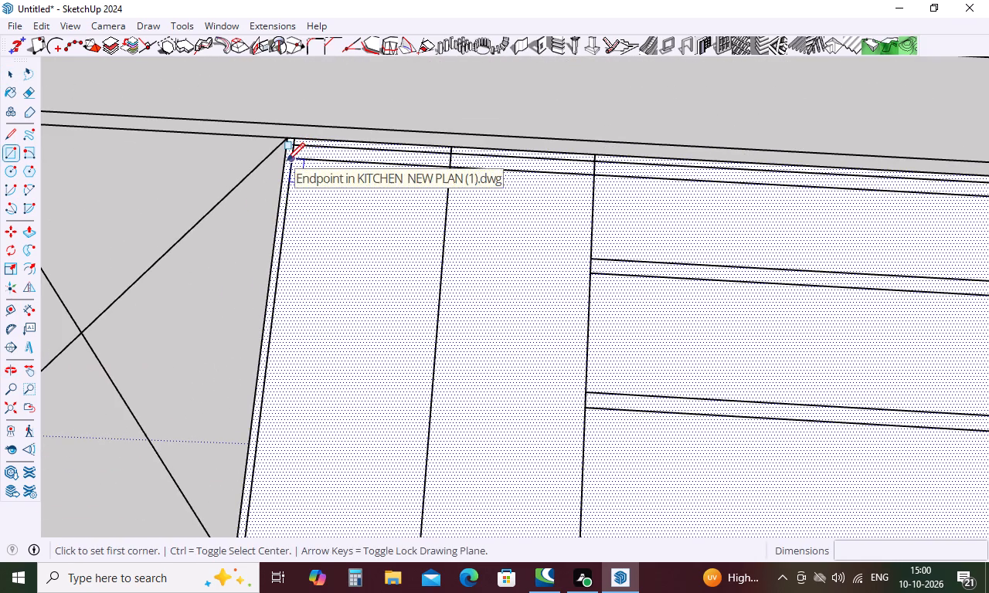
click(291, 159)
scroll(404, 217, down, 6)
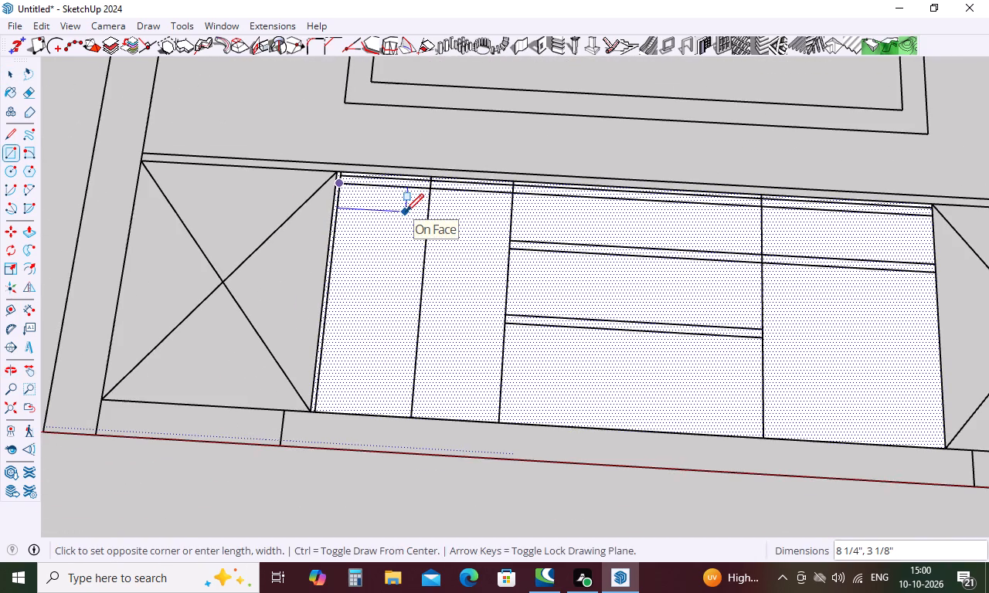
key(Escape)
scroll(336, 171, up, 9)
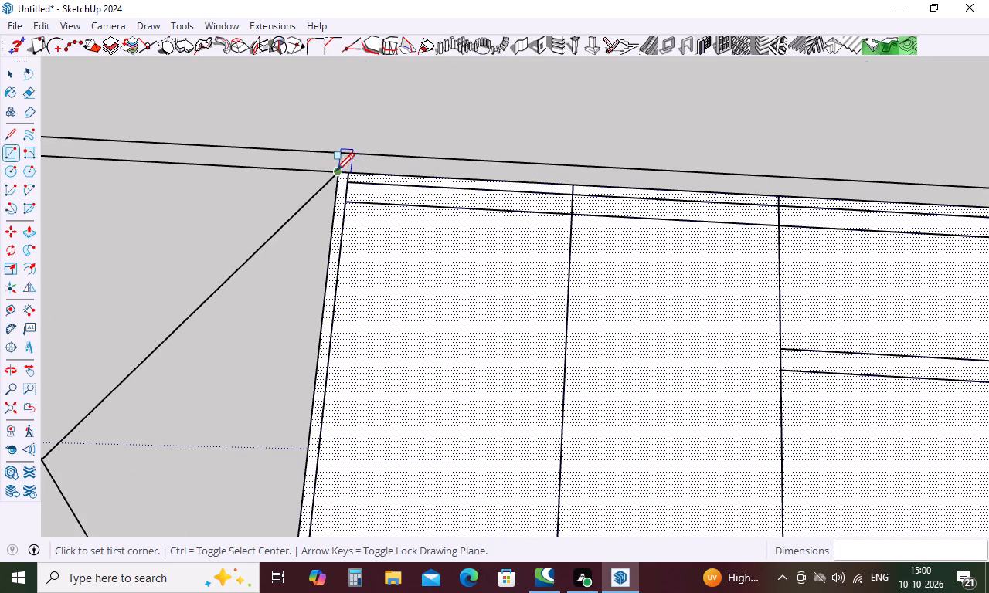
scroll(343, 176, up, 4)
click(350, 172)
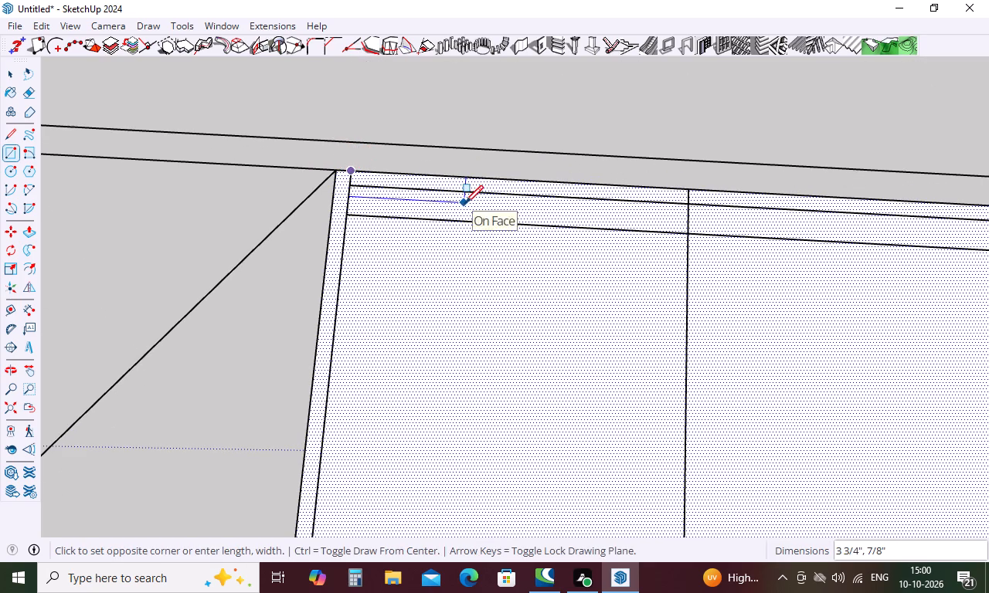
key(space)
Trace the two horizontal lines near the top of the first narrow cabinet front, each about 11" long, up to its divider.
key(l)
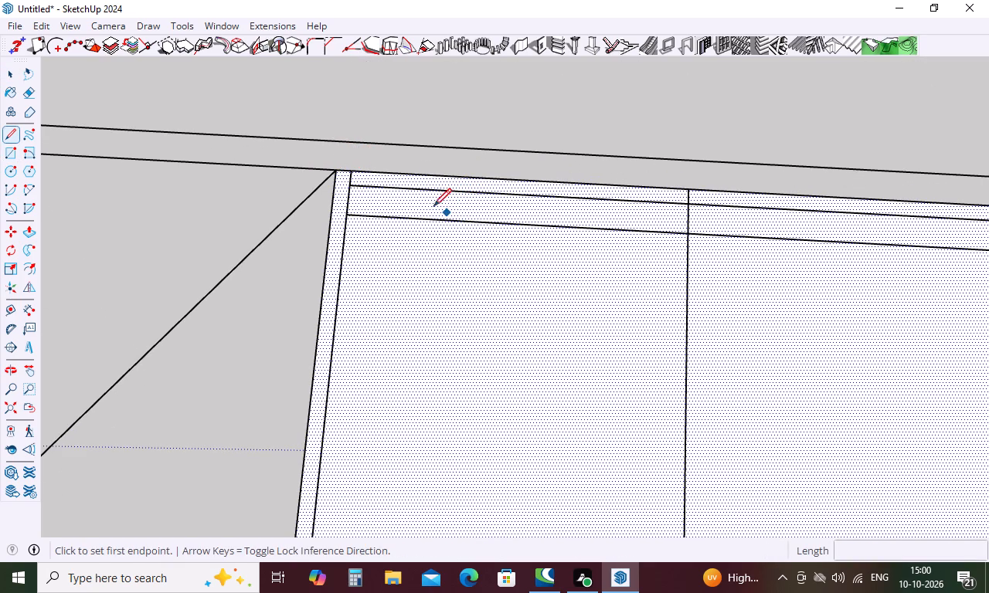
click(352, 186)
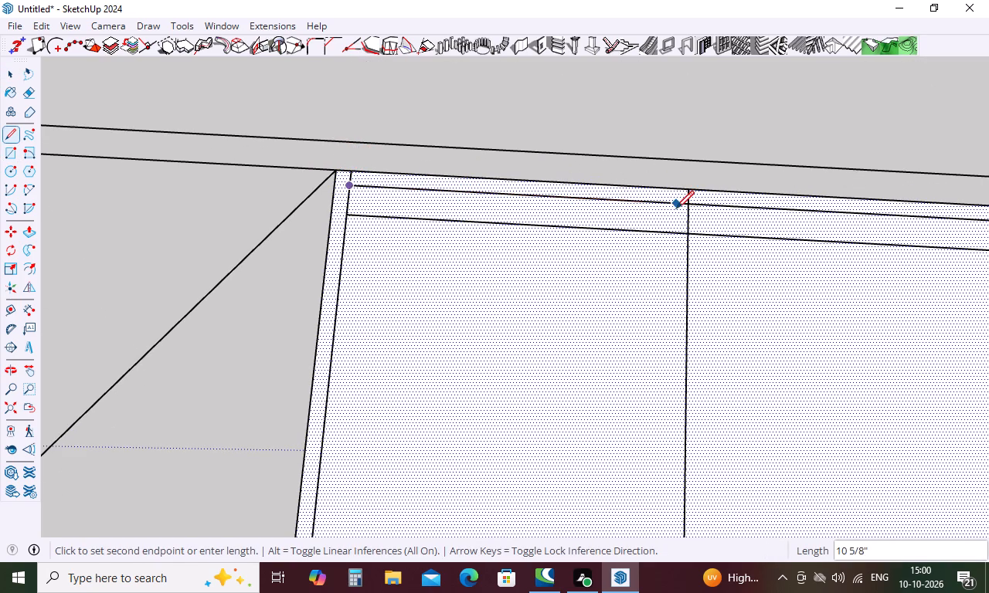
click(685, 208)
key(space)
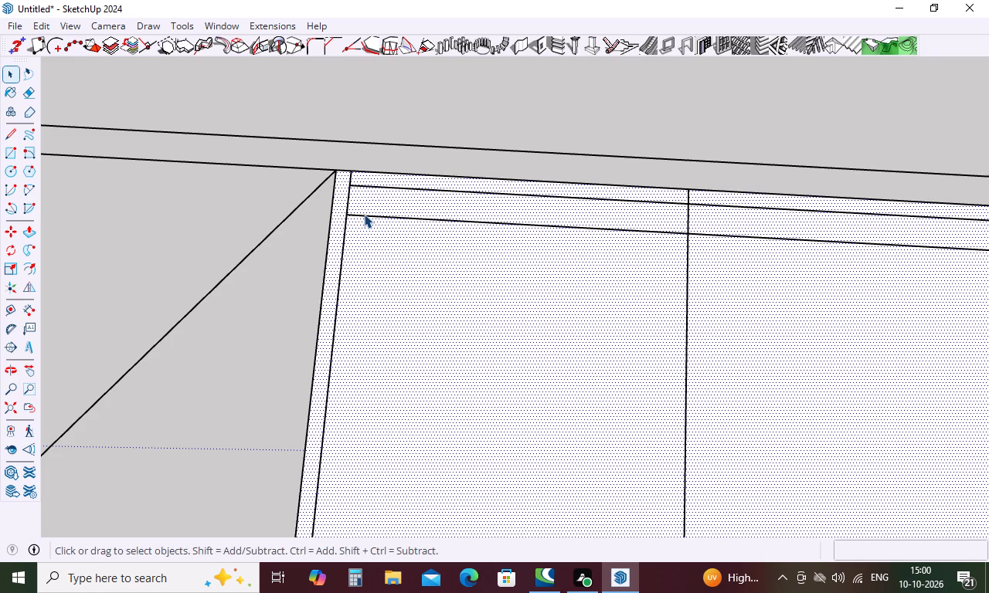
key(l)
drag(348, 214, 363, 218)
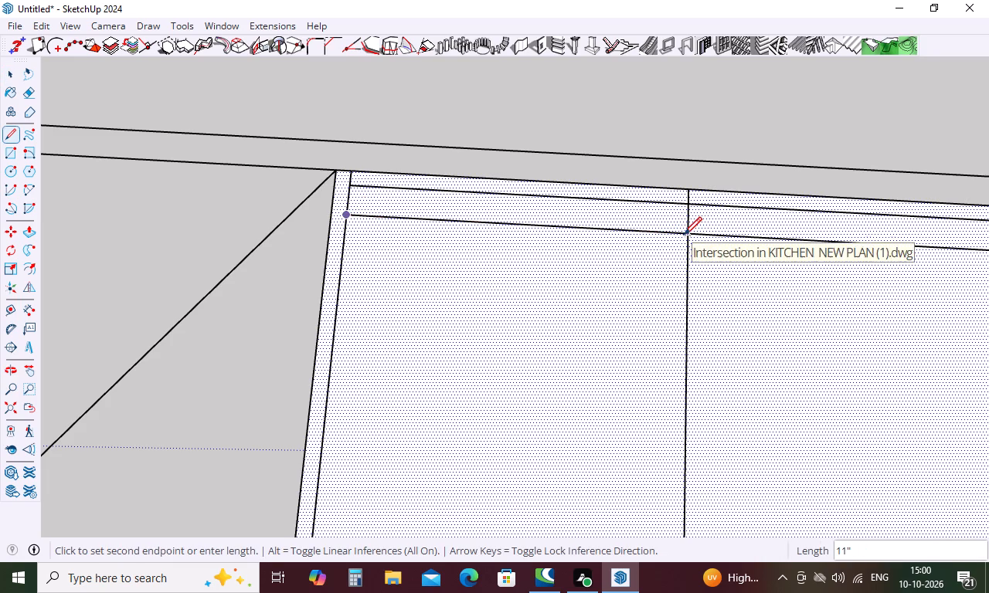
click(691, 239)
scroll(491, 216, down, 5)
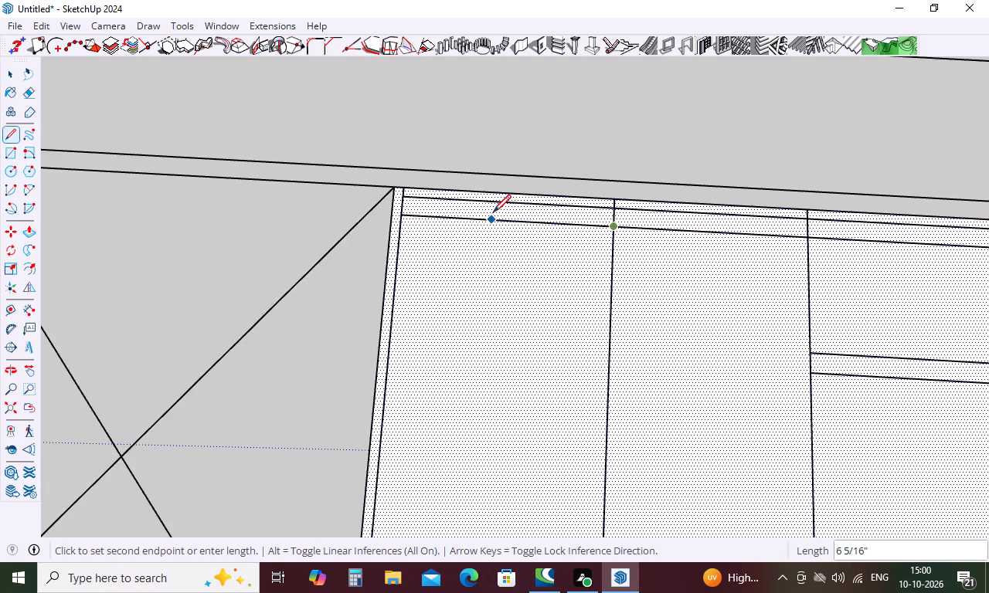
scroll(494, 212, down, 6)
key(space)
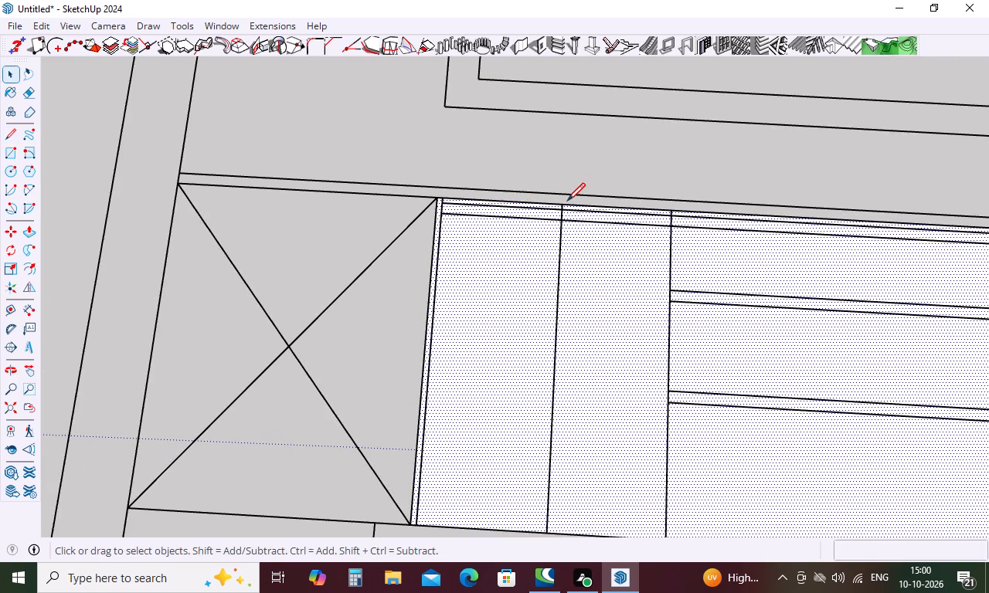
Trace the divider beside the first narrow cabinet front with a line about 2' 5" long, from the face's top edge to its bottom edge.
key(l)
scroll(564, 201, up, 4)
click(561, 204)
scroll(561, 205, up, 10)
scroll(555, 181, down, 12)
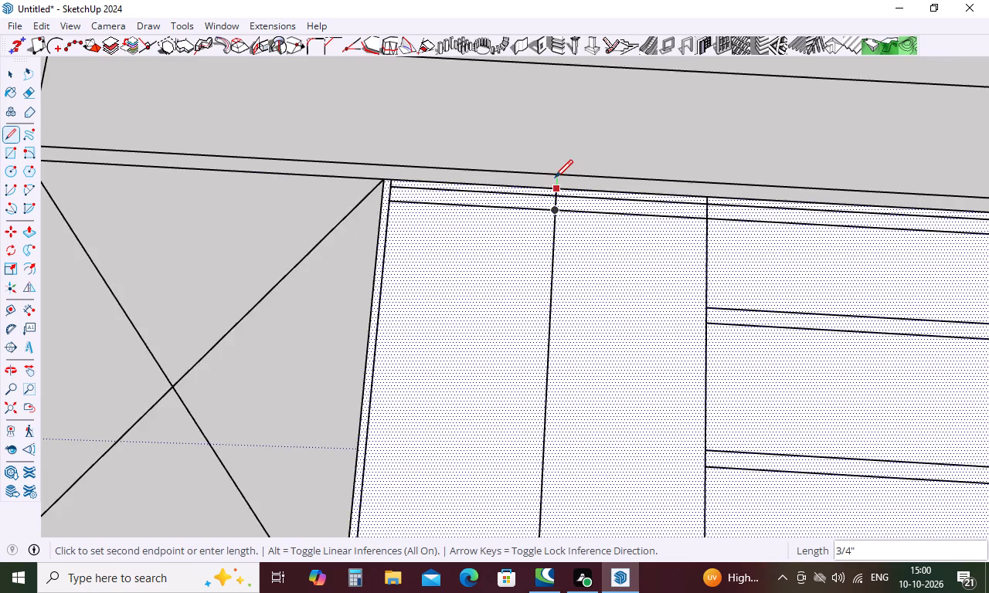
scroll(555, 178, down, 12)
scroll(565, 321, up, 14)
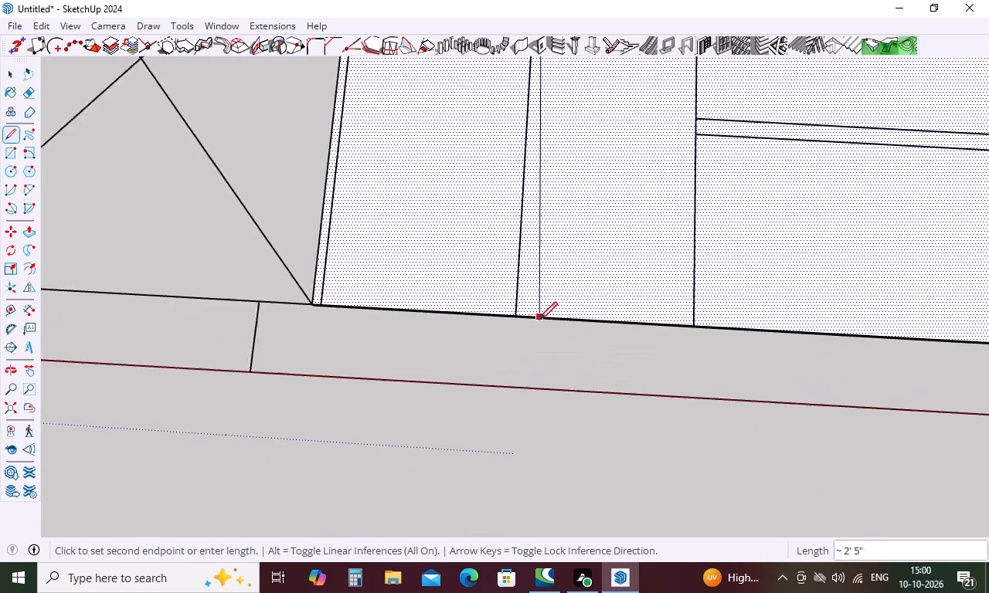
scroll(539, 320, up, 3)
click(501, 315)
key(space)
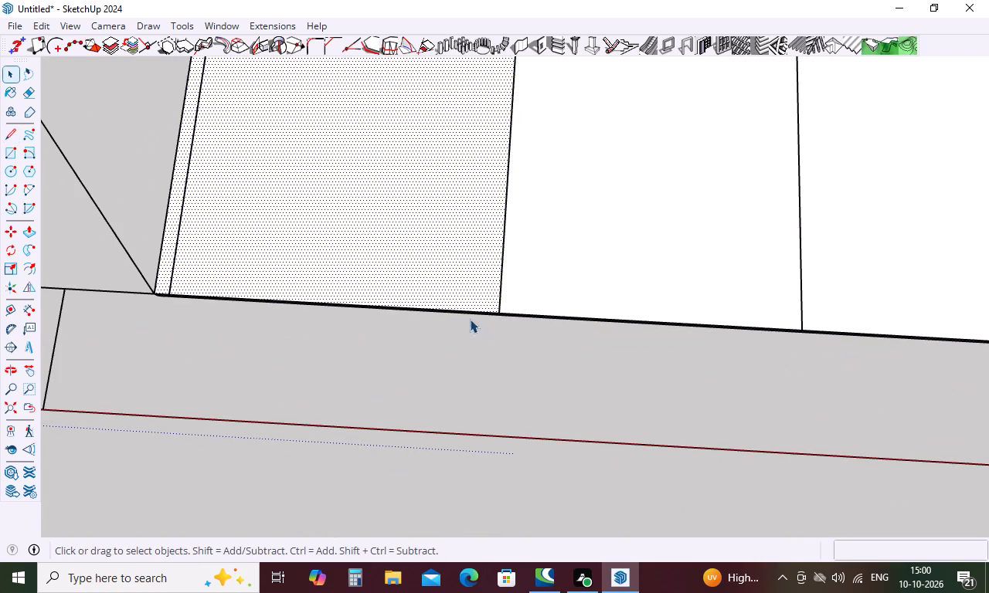
Examine the first narrow cabinet front by selecting its edges and faces to check whether the traced lines divide it.
scroll(415, 297, down, 6)
click(437, 332)
scroll(433, 358, down, 5)
scroll(447, 259, down, 5)
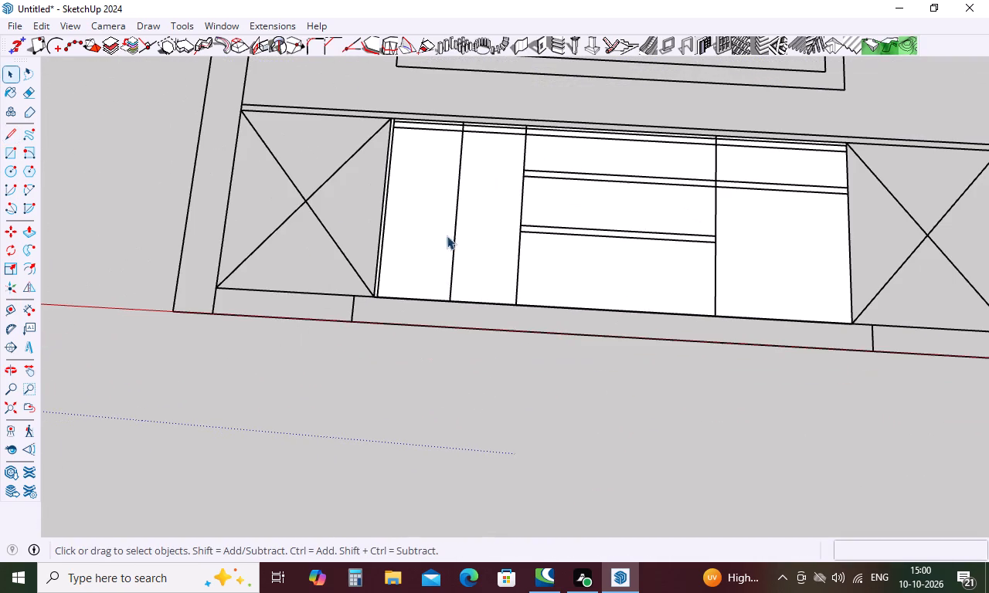
click(449, 126)
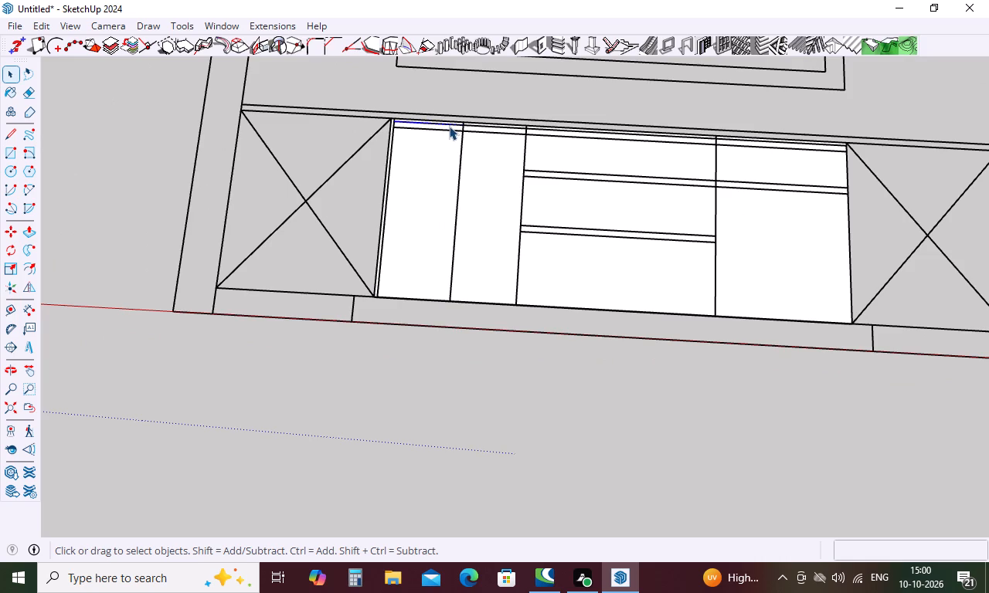
scroll(450, 121, up, 17)
click(456, 137)
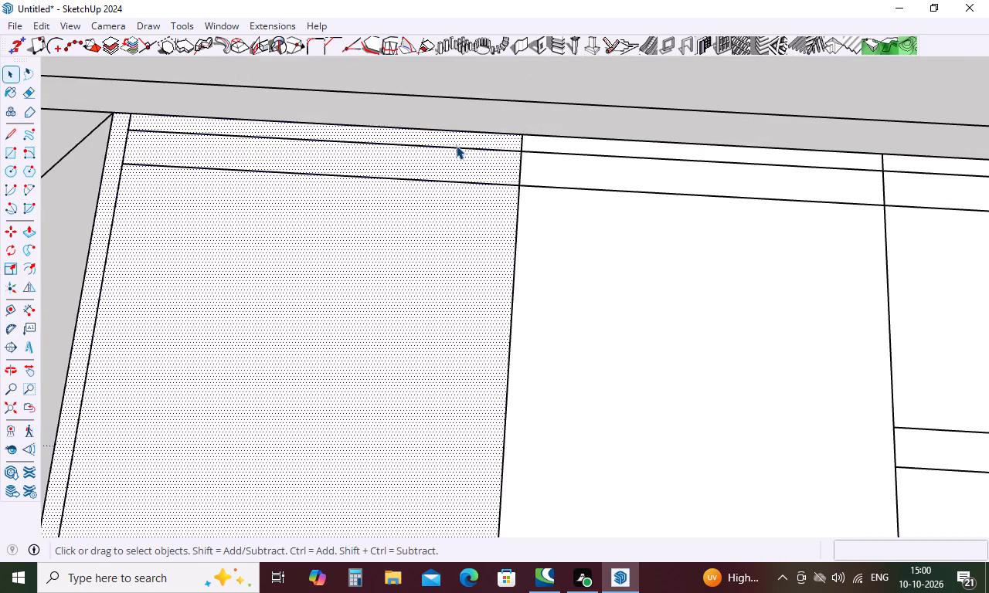
click(457, 157)
click(428, 215)
key(space)
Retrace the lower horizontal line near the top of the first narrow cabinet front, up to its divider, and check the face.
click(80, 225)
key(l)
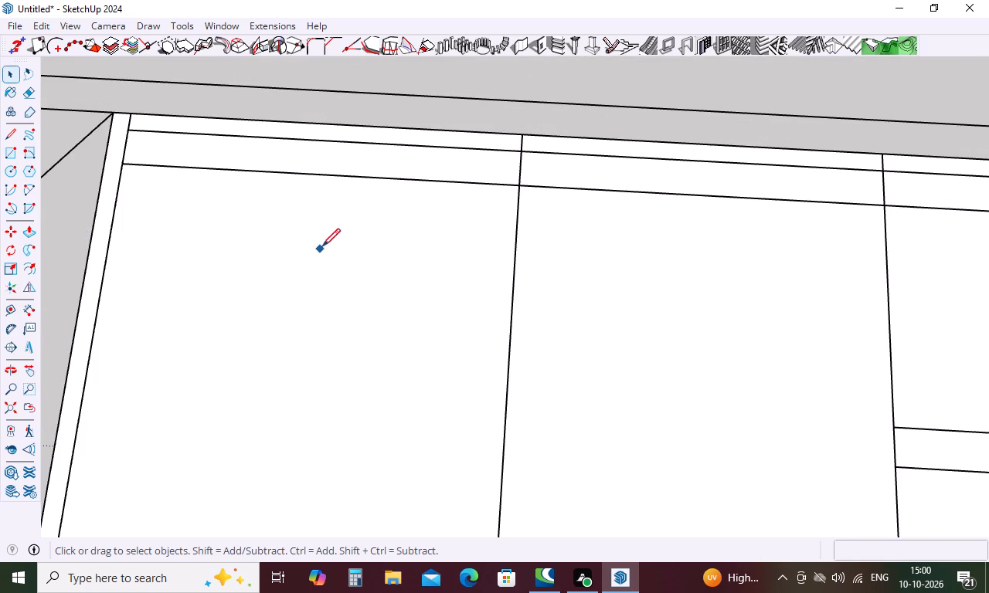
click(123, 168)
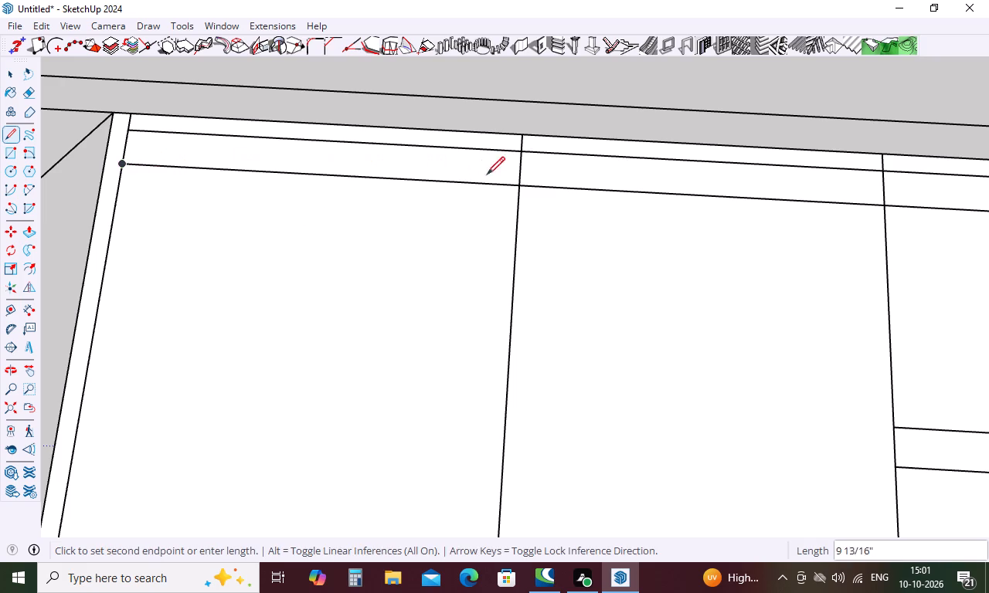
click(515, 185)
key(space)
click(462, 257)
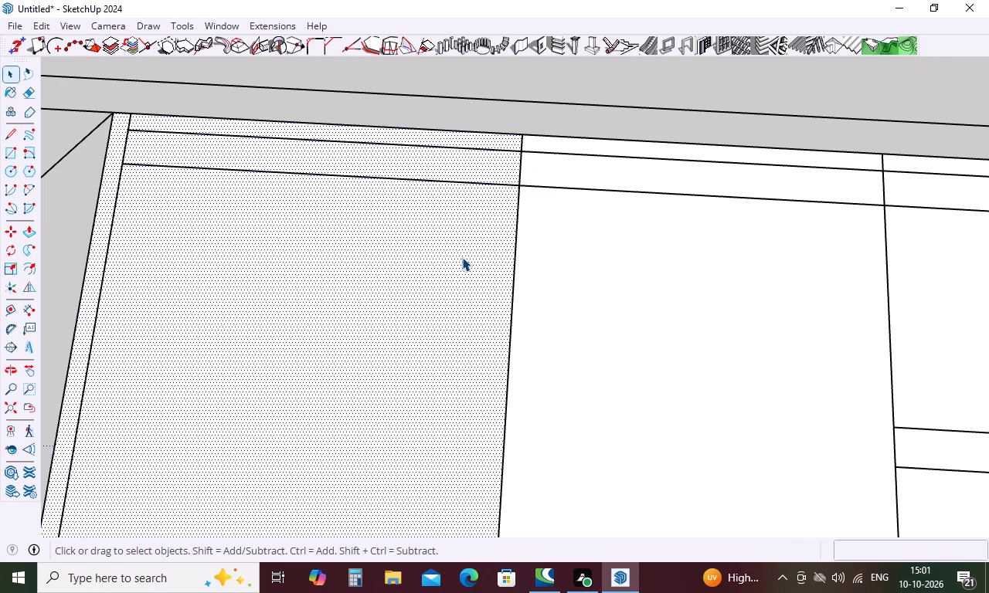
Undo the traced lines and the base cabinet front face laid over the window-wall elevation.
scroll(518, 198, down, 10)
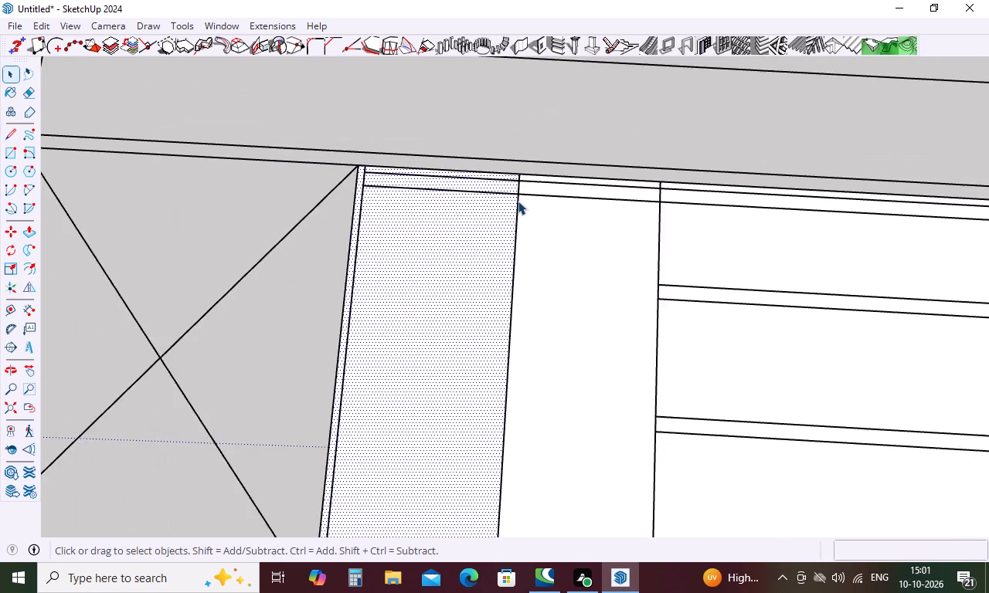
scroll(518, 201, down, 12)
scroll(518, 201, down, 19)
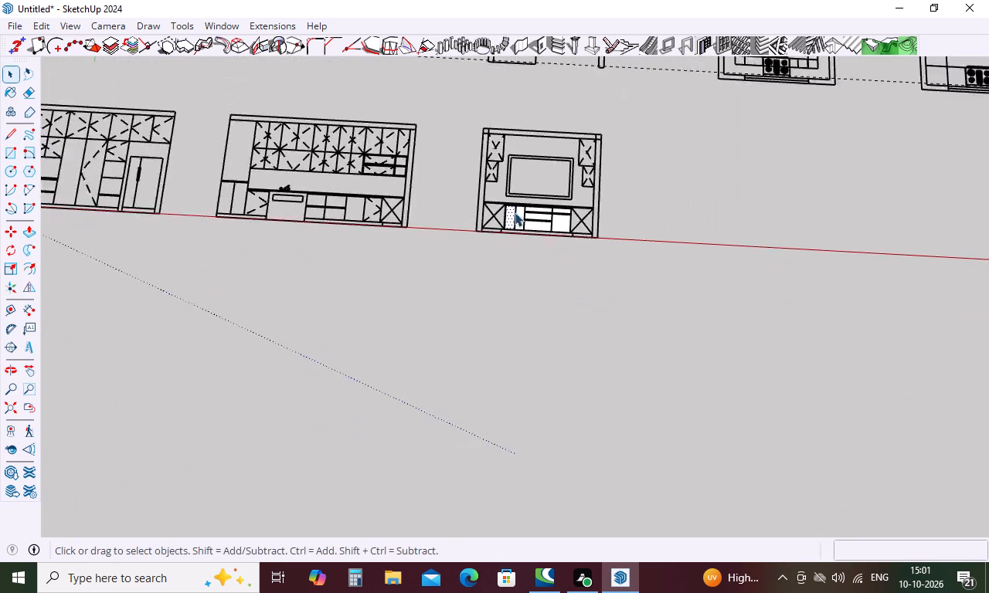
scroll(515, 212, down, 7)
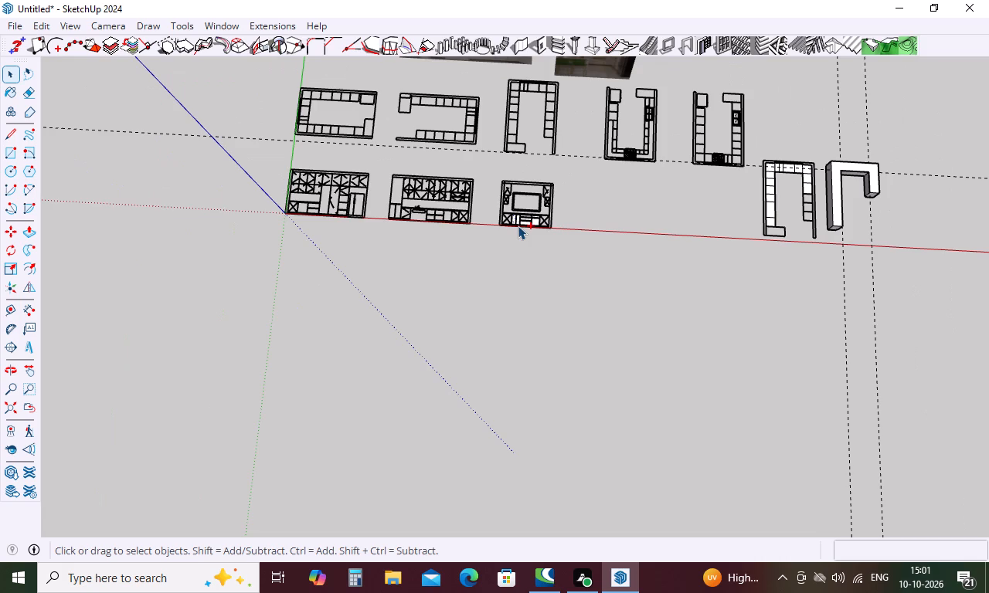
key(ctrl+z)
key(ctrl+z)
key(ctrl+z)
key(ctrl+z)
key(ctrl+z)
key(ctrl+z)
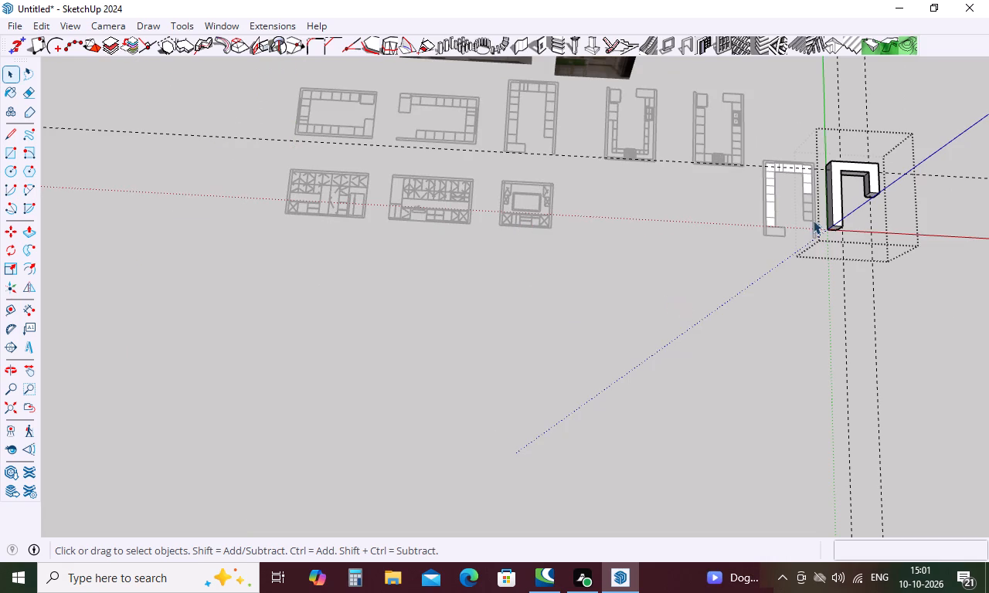
Examine the end and inner fronts of the U-shaped base cabinet, and leave its group.
scroll(970, 163, up, 20)
scroll(970, 163, up, 2)
middle_drag(638, 168, 627, 130)
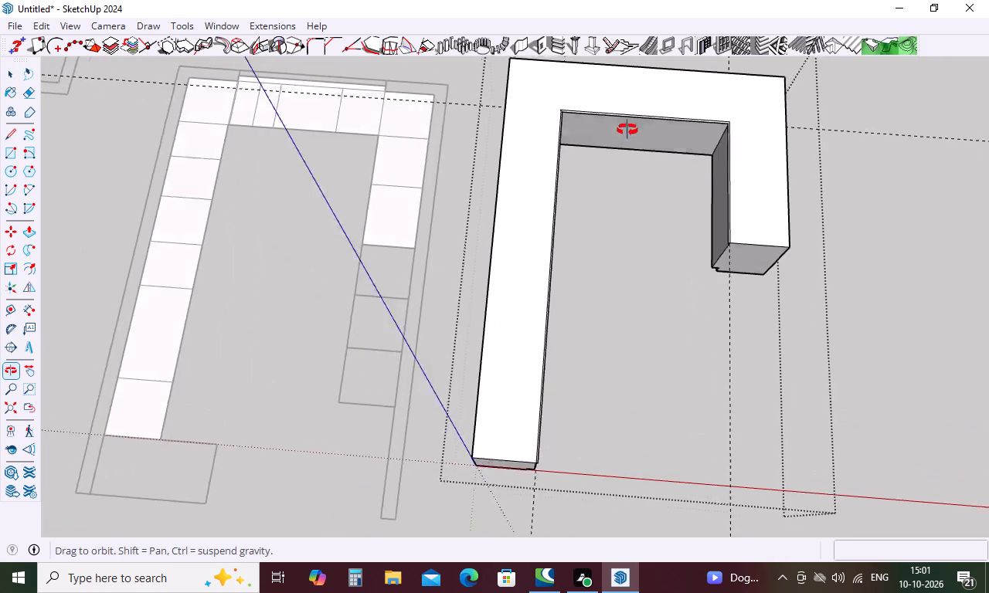
middle_drag(627, 130, 507, 20)
scroll(515, 329, up, 6)
scroll(464, 395, up, 1)
middle_drag(464, 395, 474, 330)
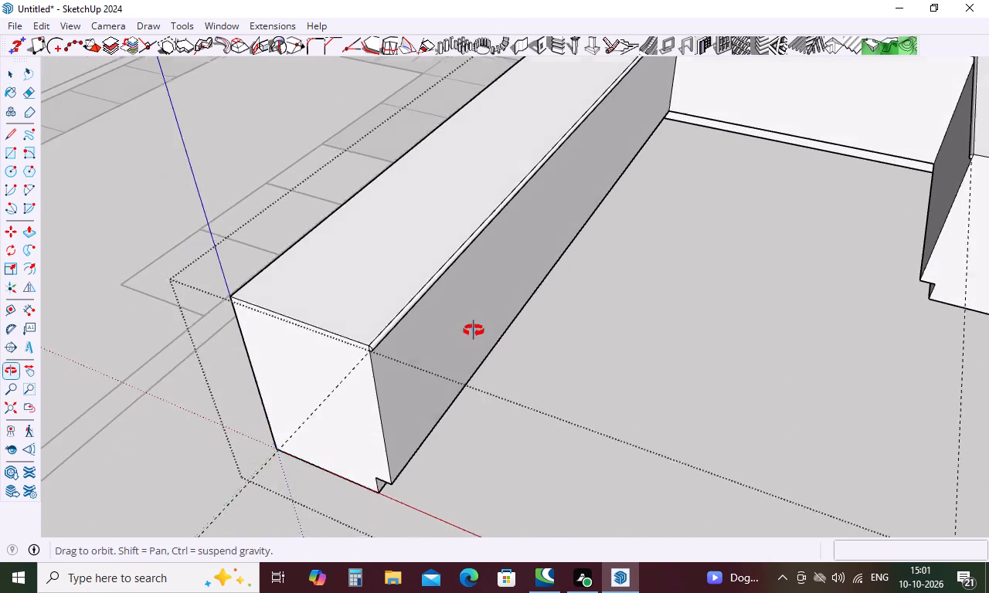
middle_drag(474, 330, 474, 328)
click(492, 460)
click(706, 317)
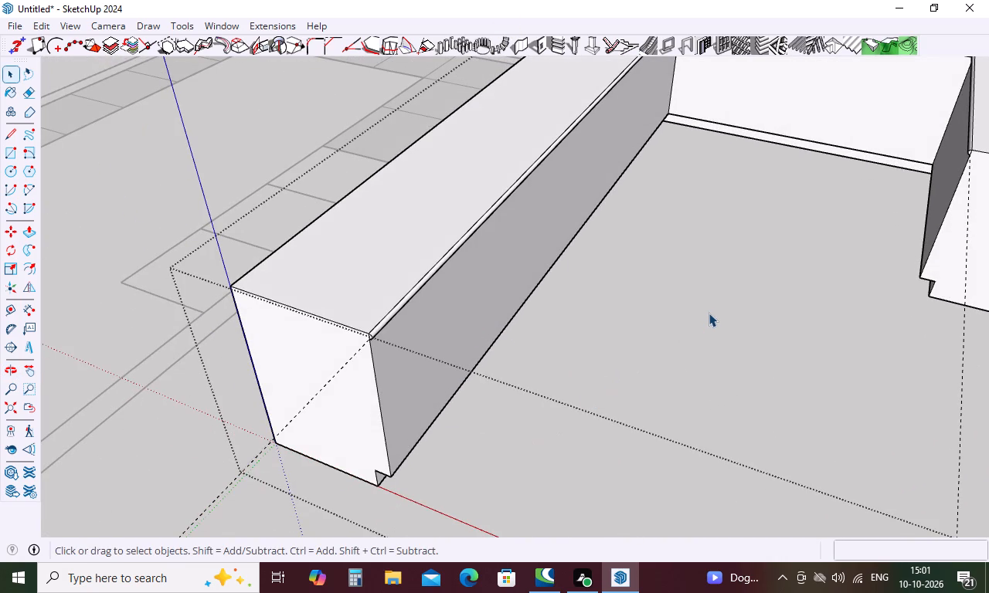
key(space)
click(613, 402)
scroll(626, 314, down, 13)
click(452, 409)
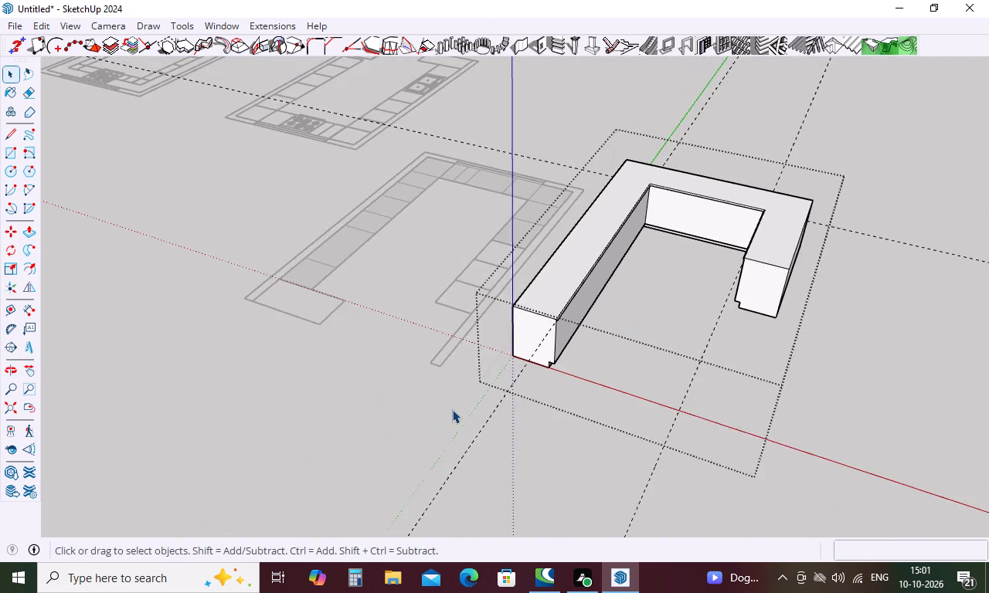
Examine the base cabinet area of the window-wall elevation, close up and among the other drawings.
scroll(745, 360, down, 12)
middle_drag(501, 374, 686, 360)
scroll(198, 361, up, 2)
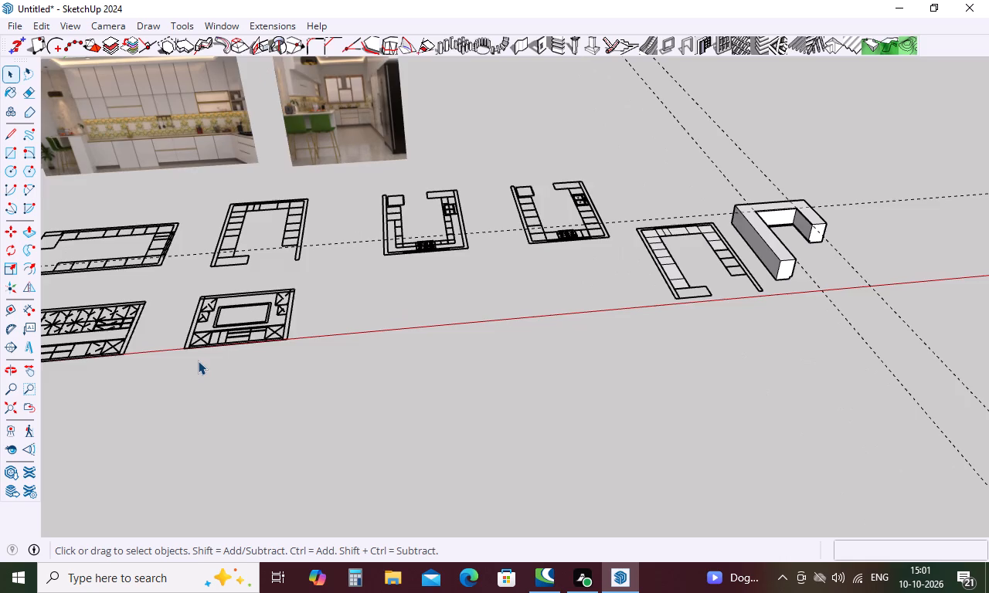
scroll(198, 361, up, 10)
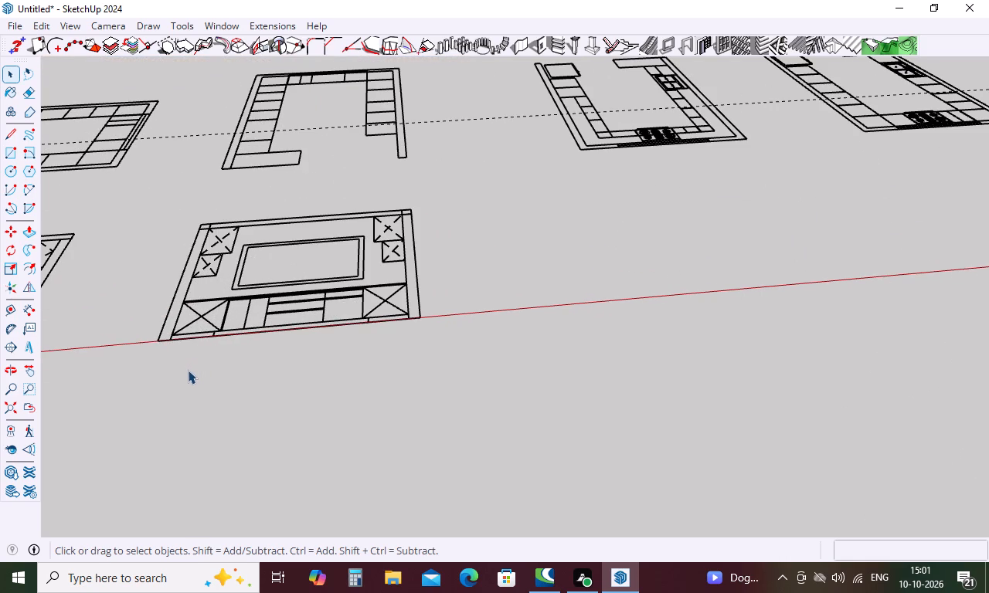
scroll(170, 320, up, 9)
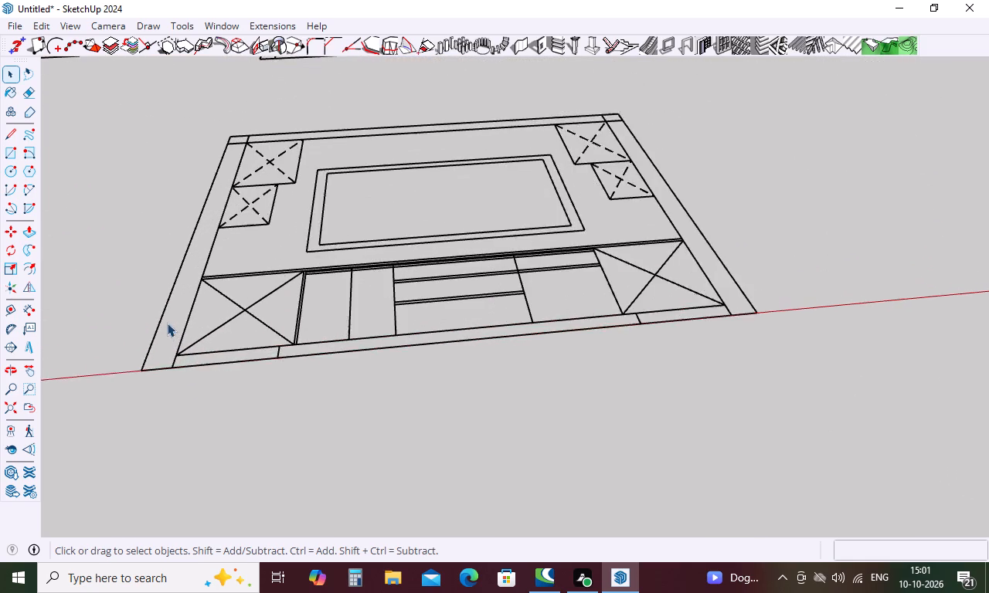
middle_drag(167, 323, 175, 472)
scroll(181, 352, up, 5)
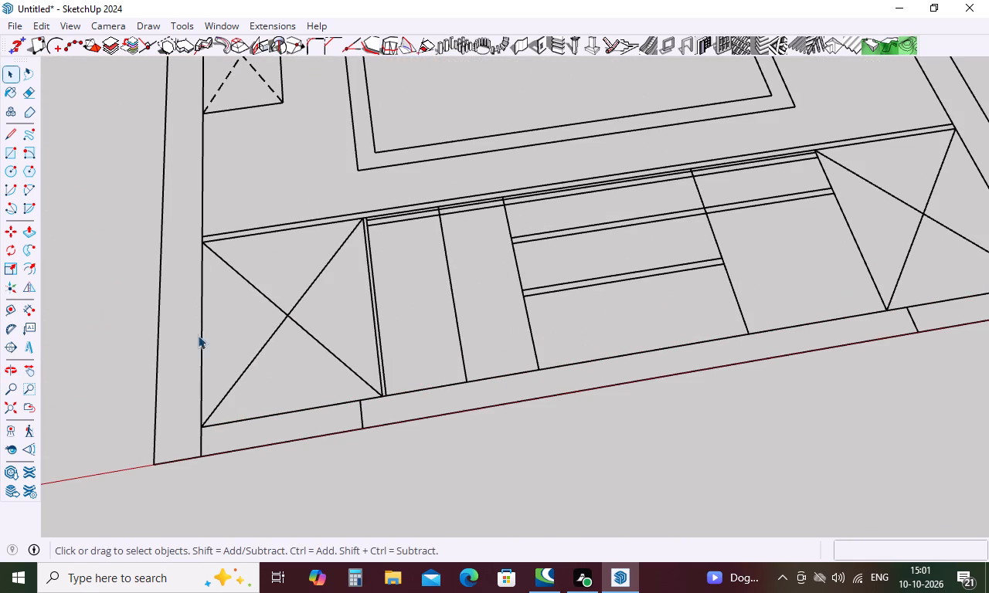
double_click(220, 355)
scroll(355, 364, down, 17)
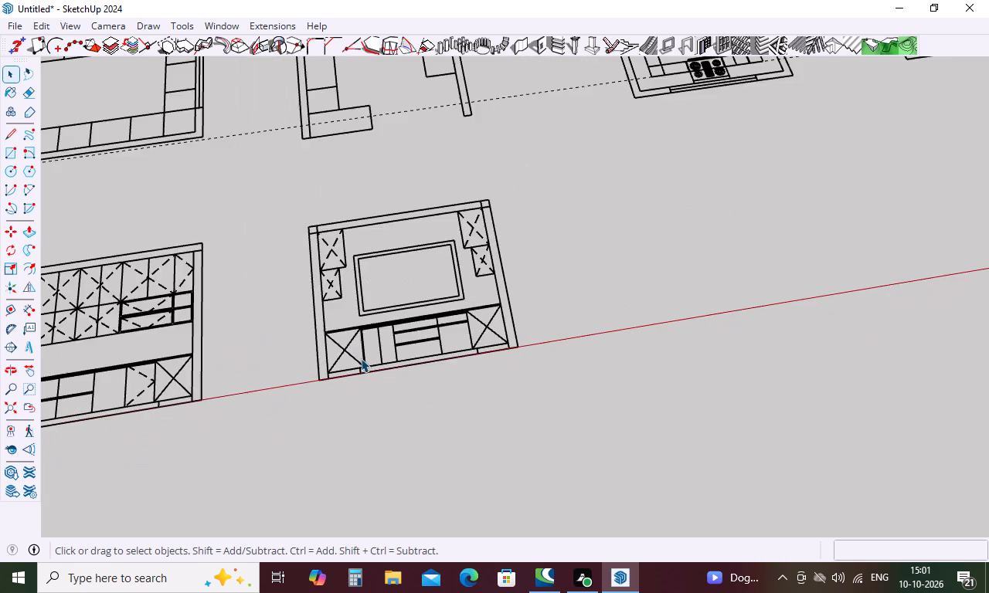
scroll(361, 358, down, 5)
scroll(336, 287, down, 11)
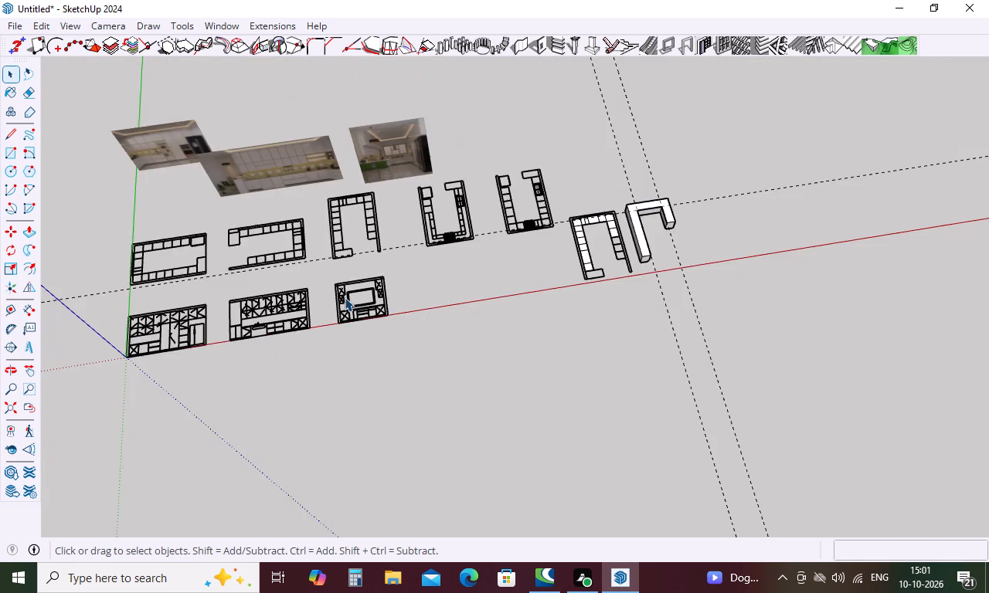
scroll(345, 297, down, 5)
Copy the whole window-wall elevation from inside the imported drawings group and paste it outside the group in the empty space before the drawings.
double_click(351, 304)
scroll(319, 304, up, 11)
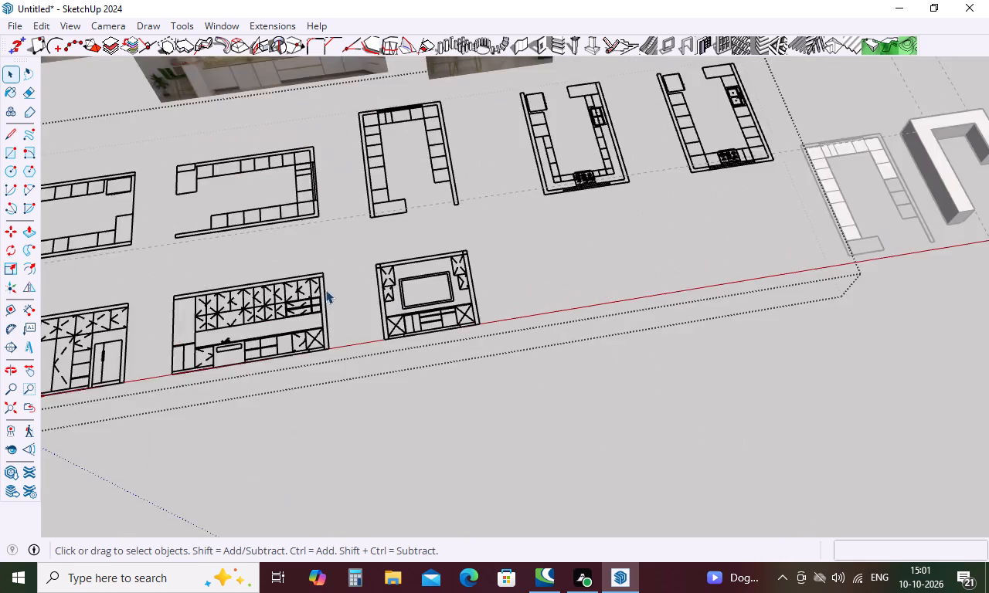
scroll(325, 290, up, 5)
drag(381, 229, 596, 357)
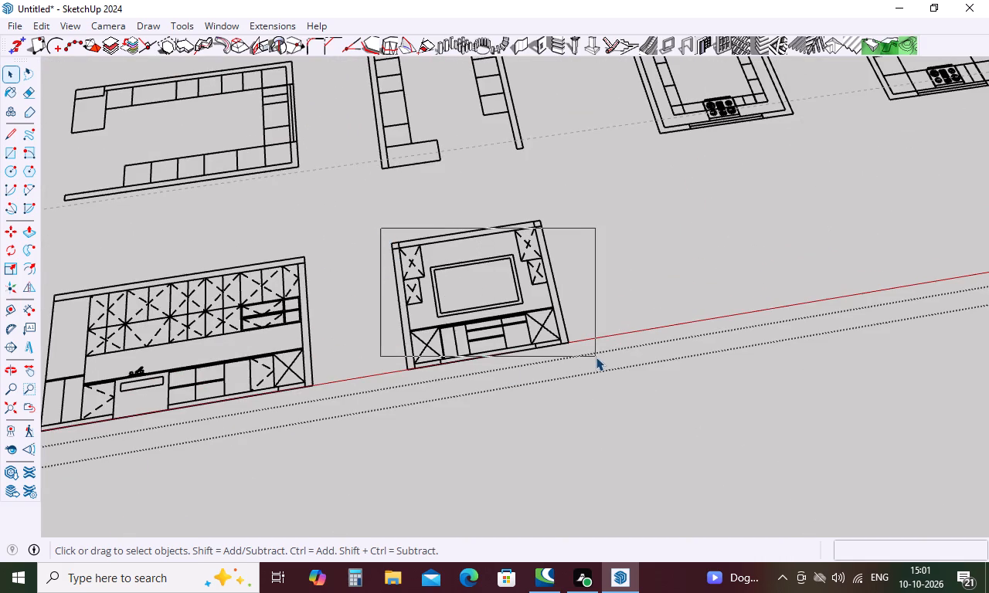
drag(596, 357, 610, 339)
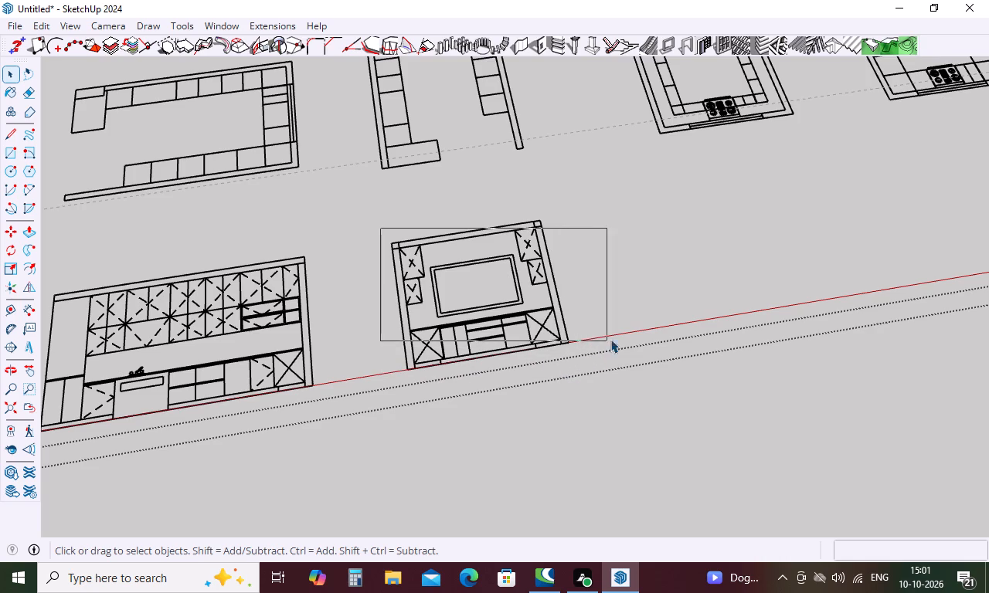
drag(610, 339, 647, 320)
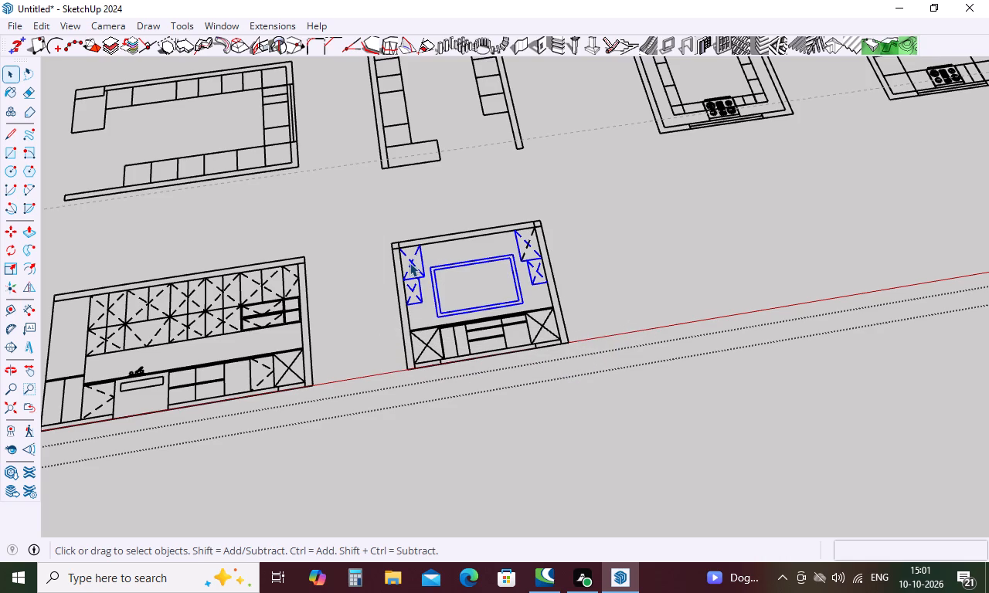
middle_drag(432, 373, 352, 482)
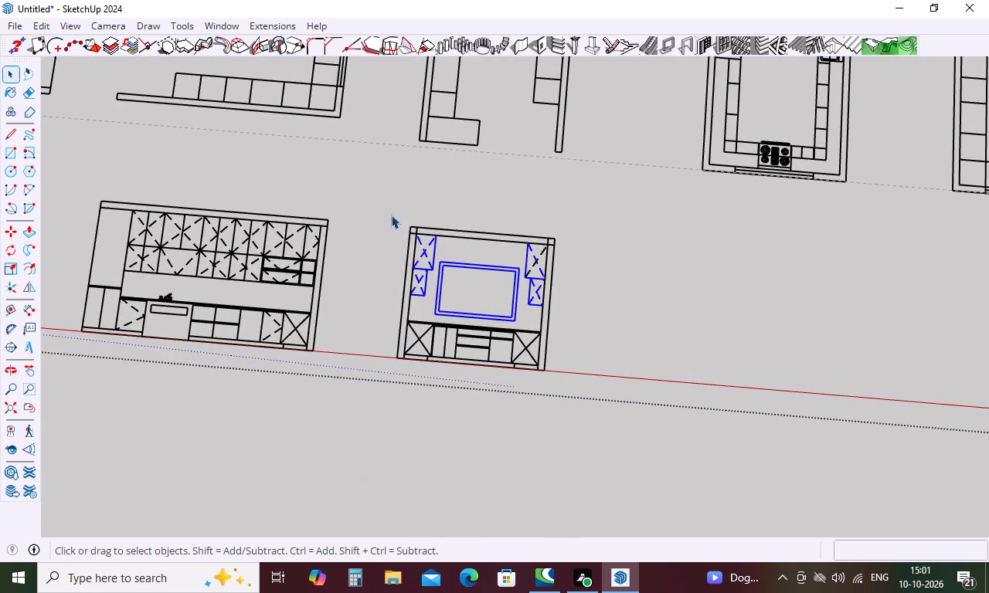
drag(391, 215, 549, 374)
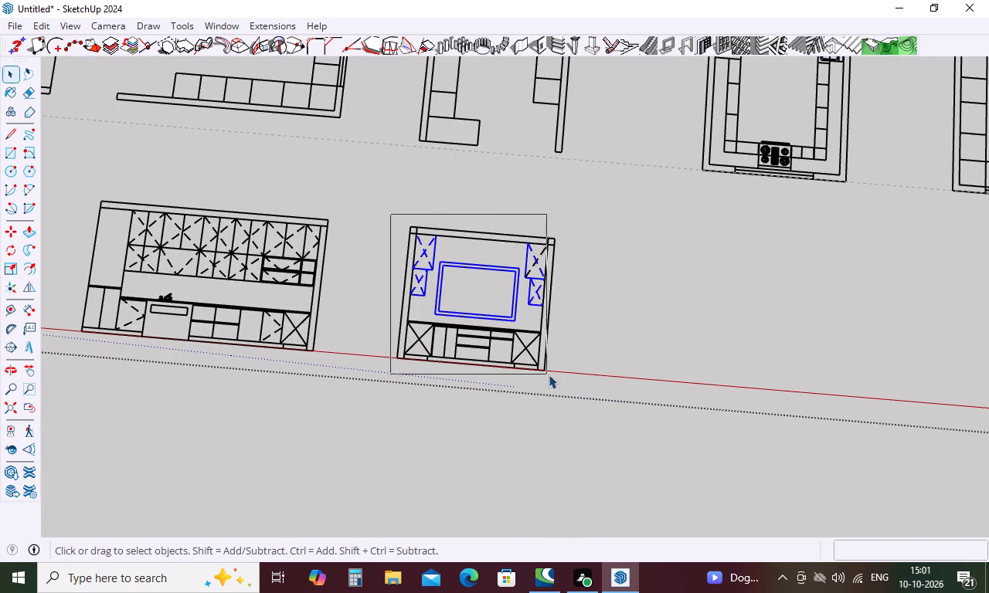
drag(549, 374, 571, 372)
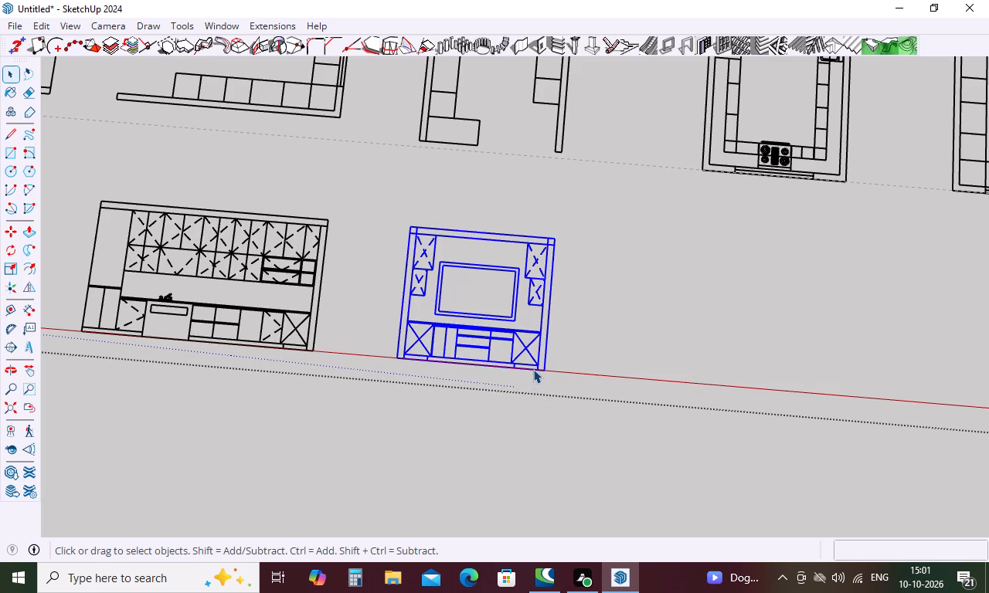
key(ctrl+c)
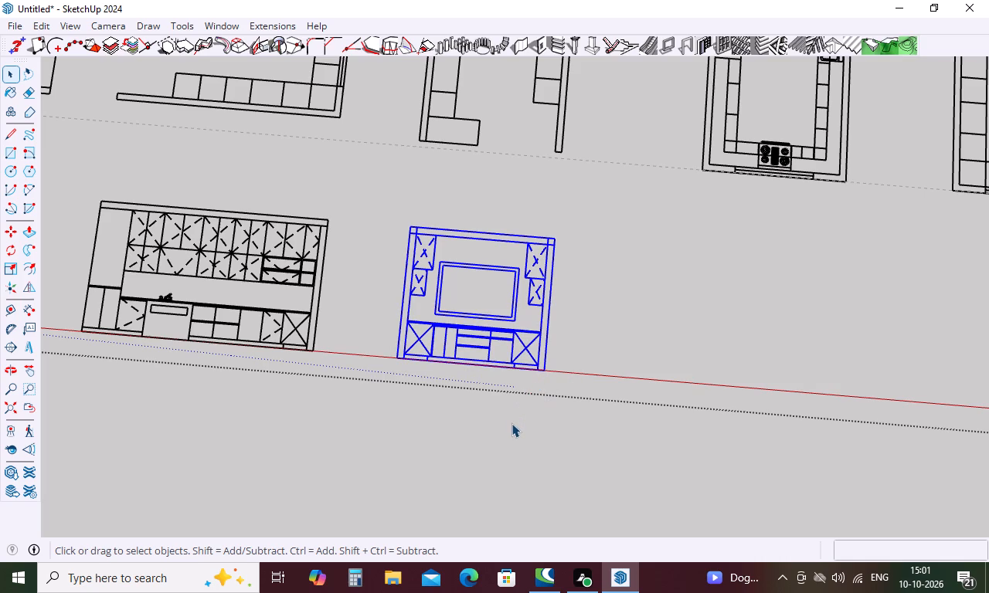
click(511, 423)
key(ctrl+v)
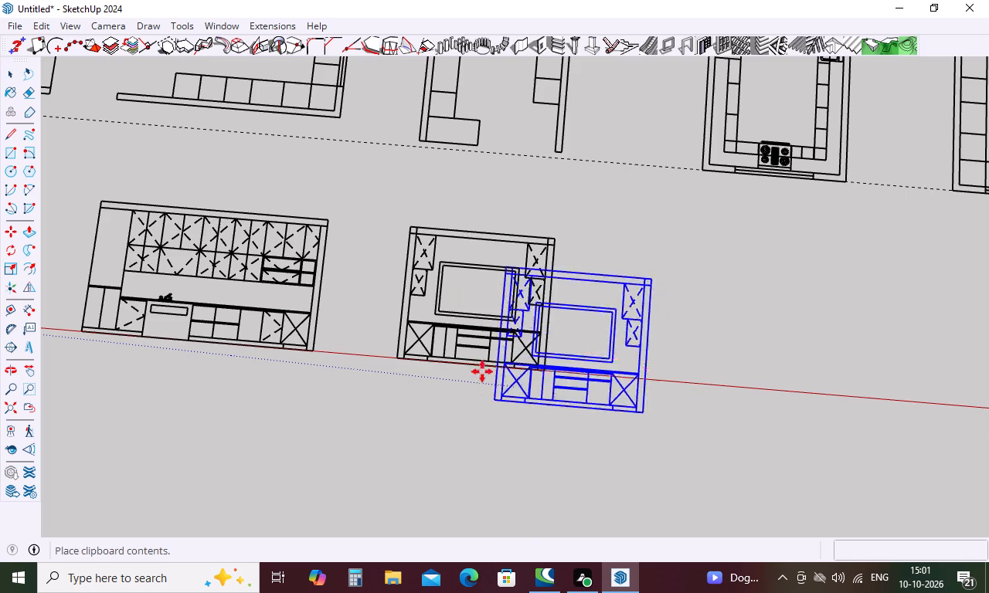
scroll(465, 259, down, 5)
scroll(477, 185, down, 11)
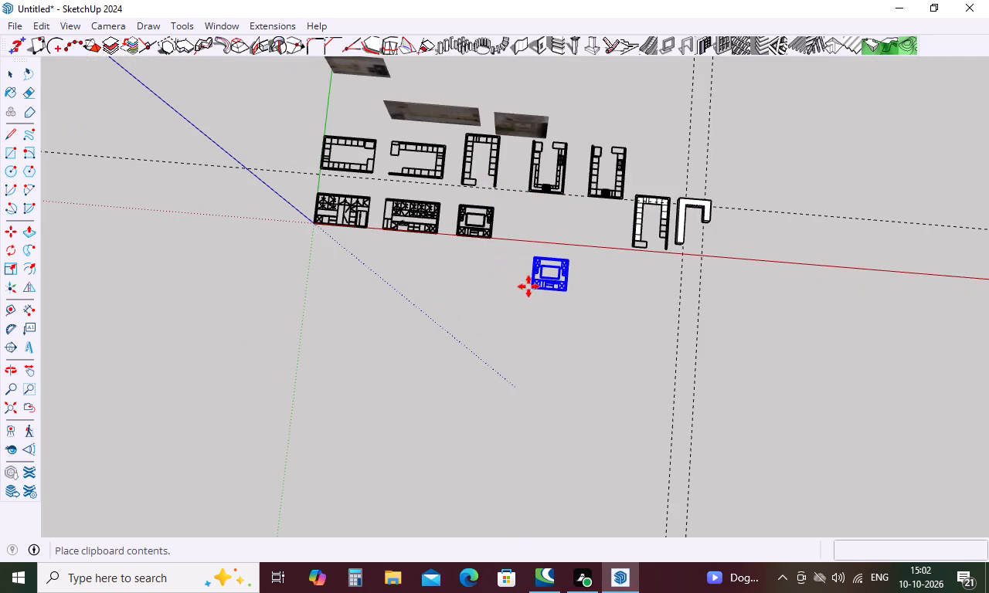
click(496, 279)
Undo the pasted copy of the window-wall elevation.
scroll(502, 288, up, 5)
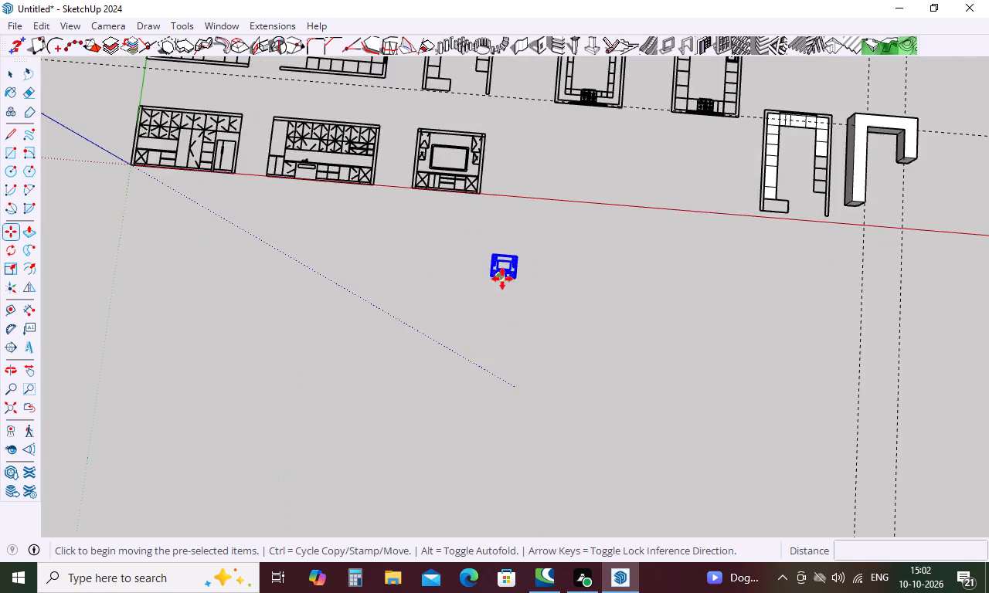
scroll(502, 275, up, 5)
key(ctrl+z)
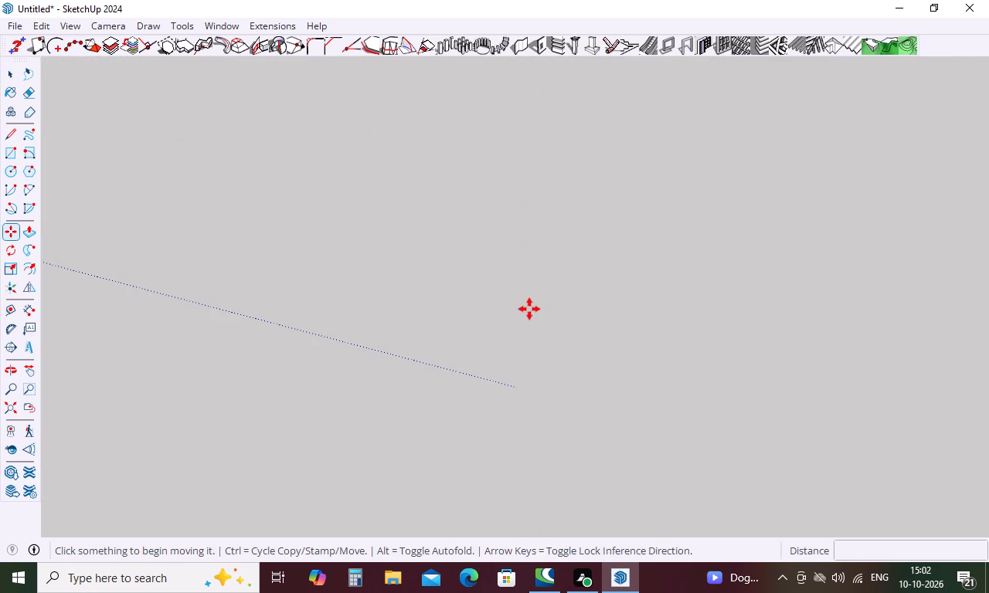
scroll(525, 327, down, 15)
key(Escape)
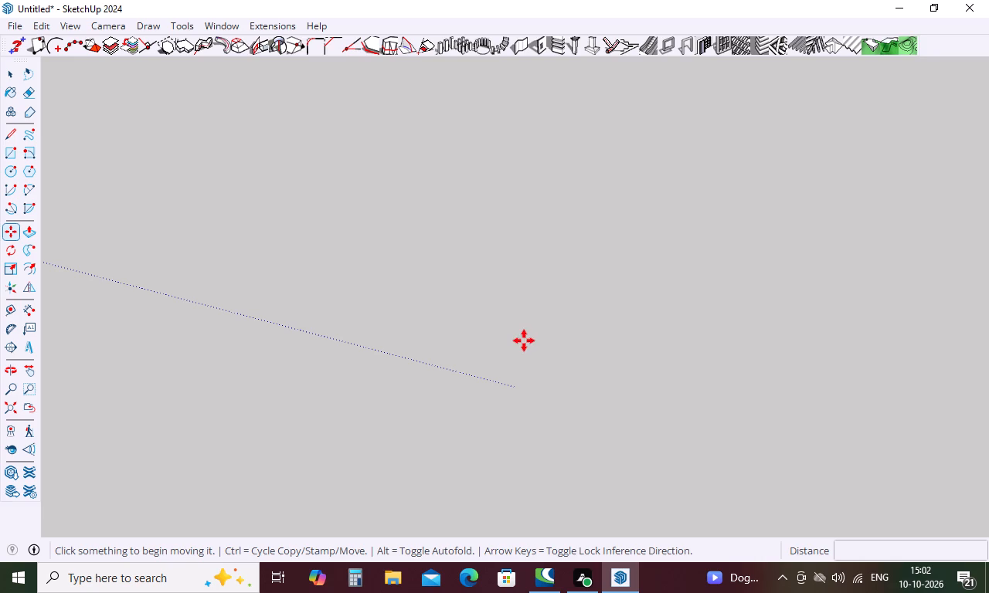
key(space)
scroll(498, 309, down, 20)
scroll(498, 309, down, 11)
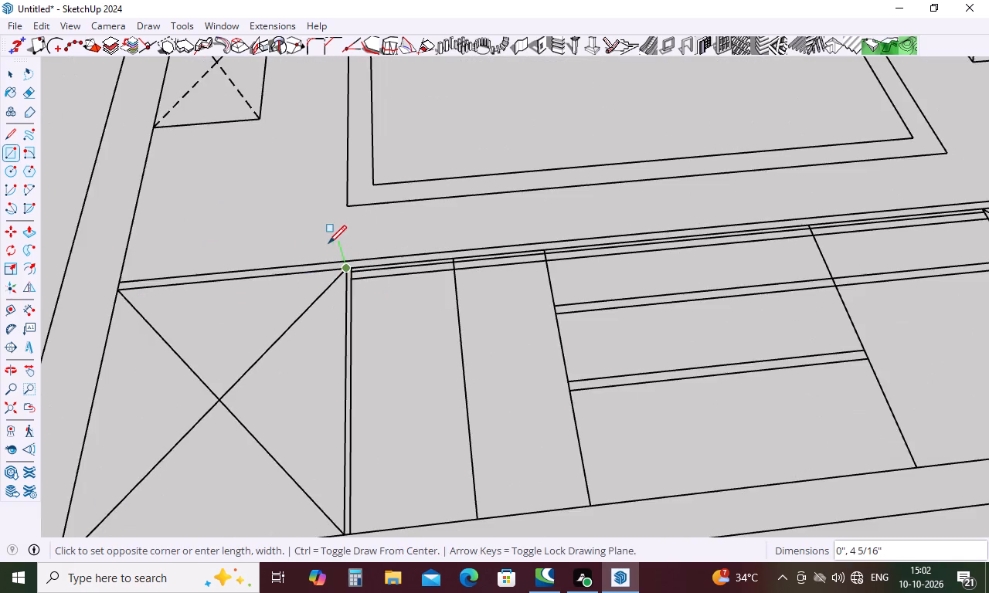
Finish the rectangle over the window-wall elevation's base cabinets, ending at the lower inner corner of the far crossed unit.
scroll(305, 238, down, 10)
scroll(687, 295, up, 7)
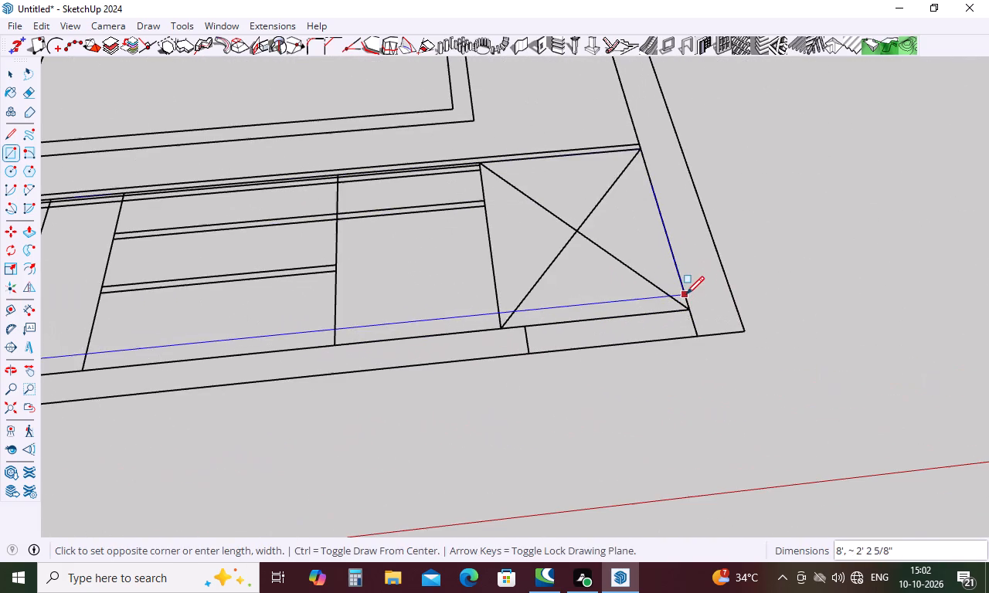
click(503, 326)
Delete the surplus faces over the plinth, both crossed corner units and the thin top strip, keeping the cabinet fronts between them.
scroll(795, 332, down, 2)
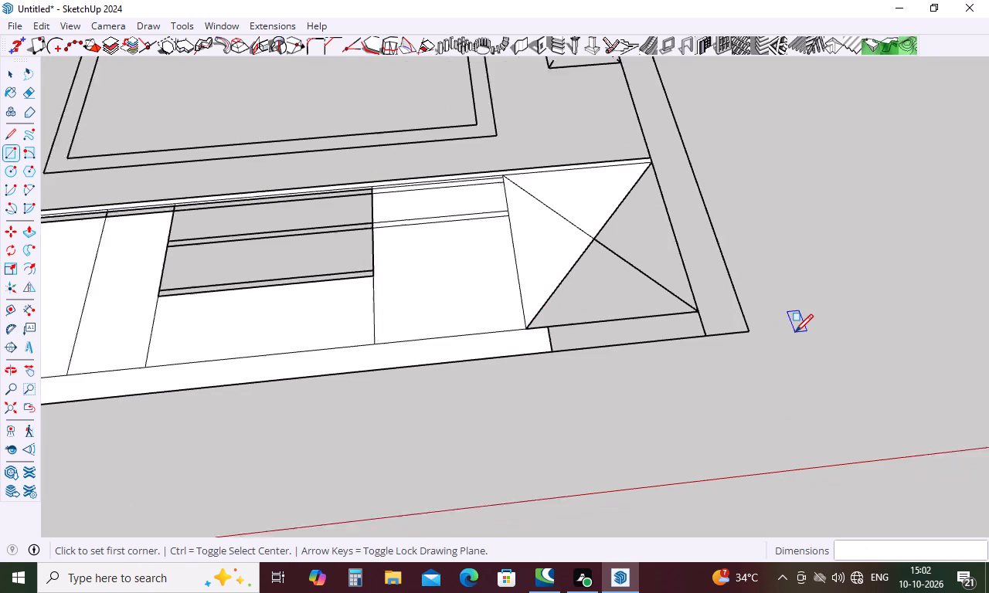
scroll(795, 332, down, 3)
key(space)
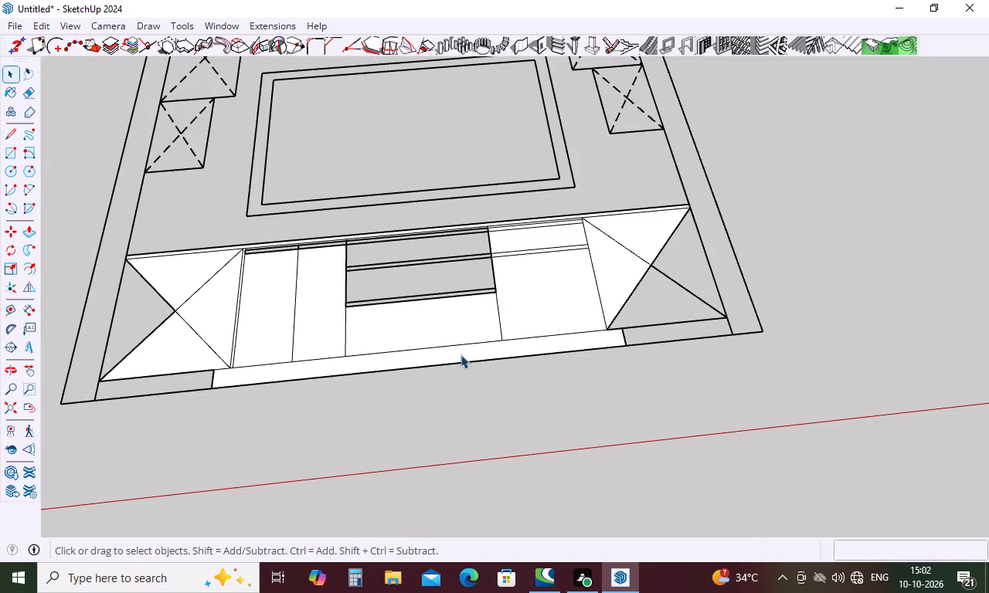
click(460, 355)
key(Delete)
click(226, 320)
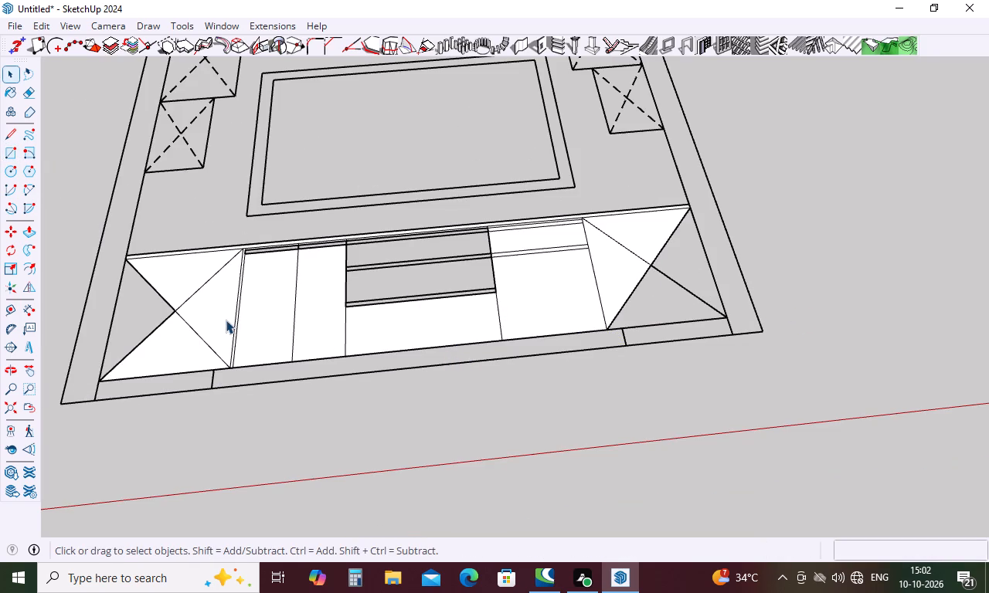
key(Delete)
click(168, 337)
key(Delete)
click(181, 274)
key(Delete)
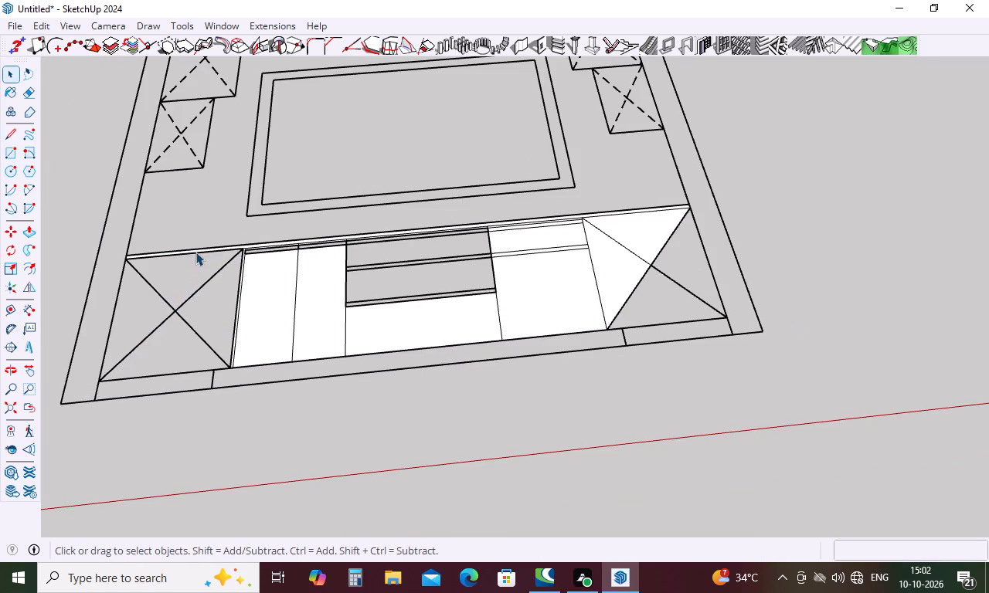
click(199, 248)
key(Delete)
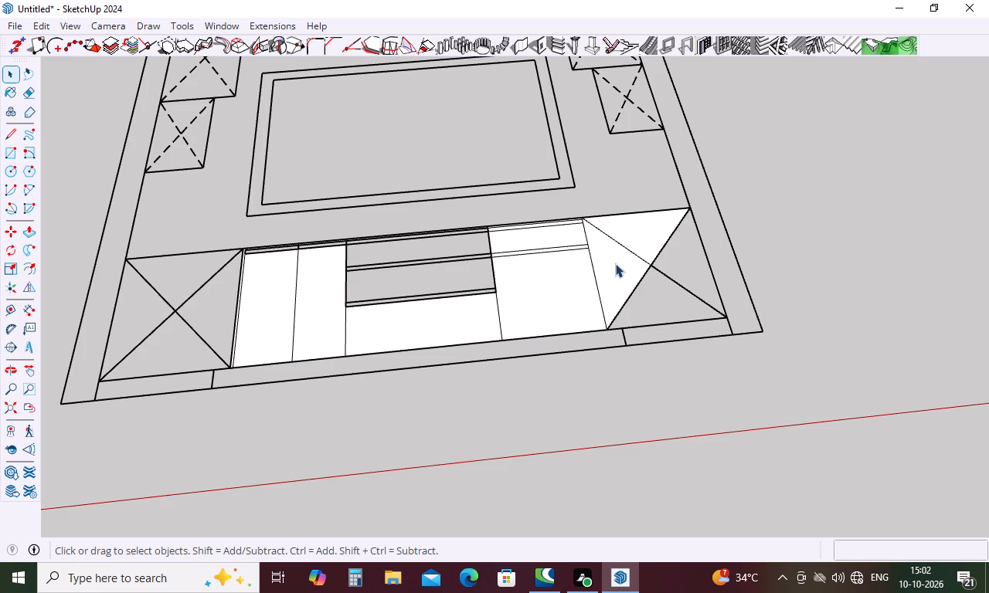
click(615, 263)
key(Delete)
click(644, 244)
key(Delete)
Draw a 4' 3" by 1' 5" rectangle from the cabinet fronts' upper corner to the lower drawer line to fill the missing faces.
scroll(217, 232, up, 5)
middle_drag(223, 236, 222, 347)
key(Escape)
key(r)
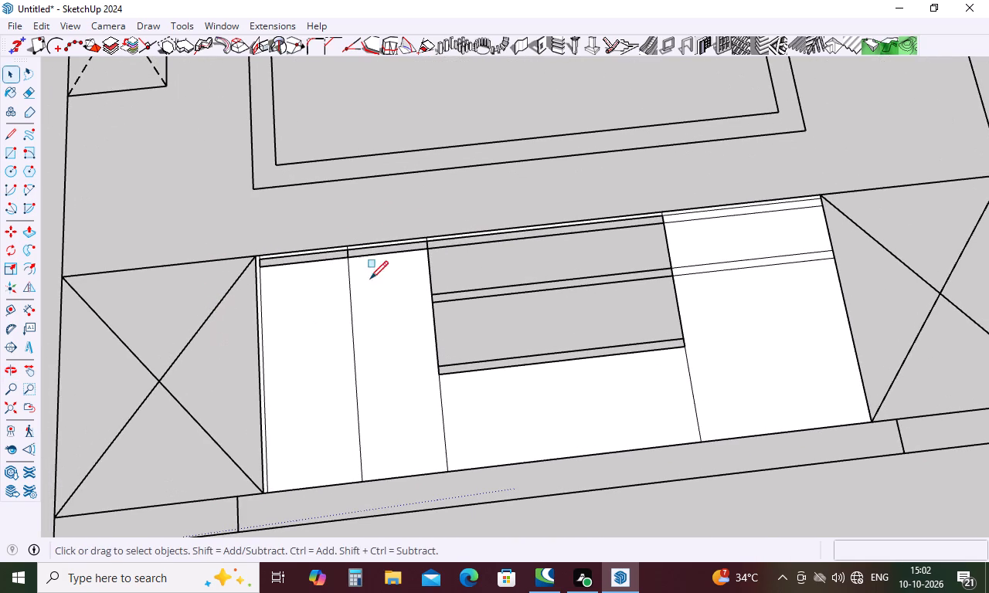
scroll(297, 232, up, 8)
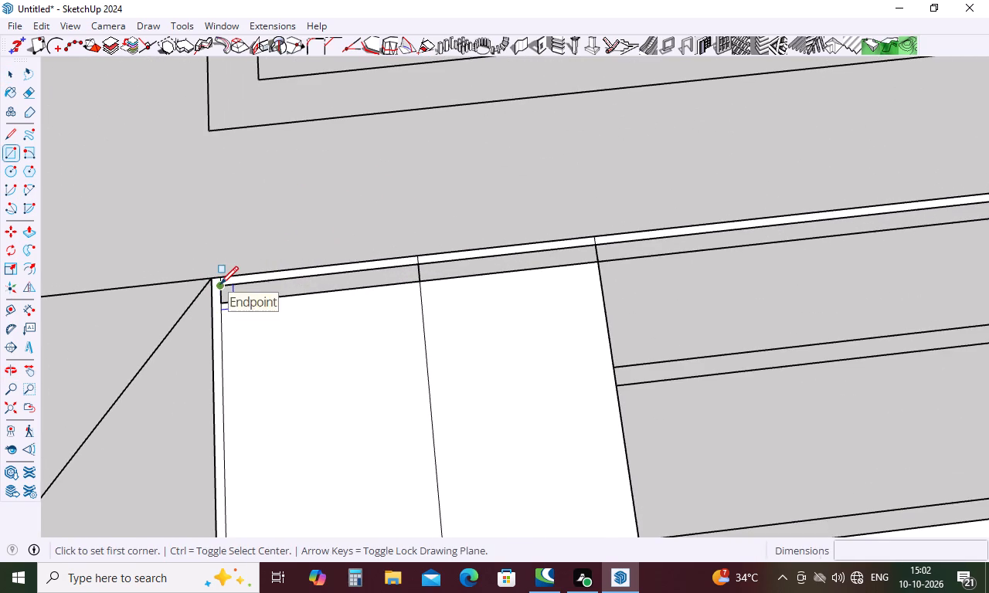
click(220, 284)
scroll(229, 285, down, 5)
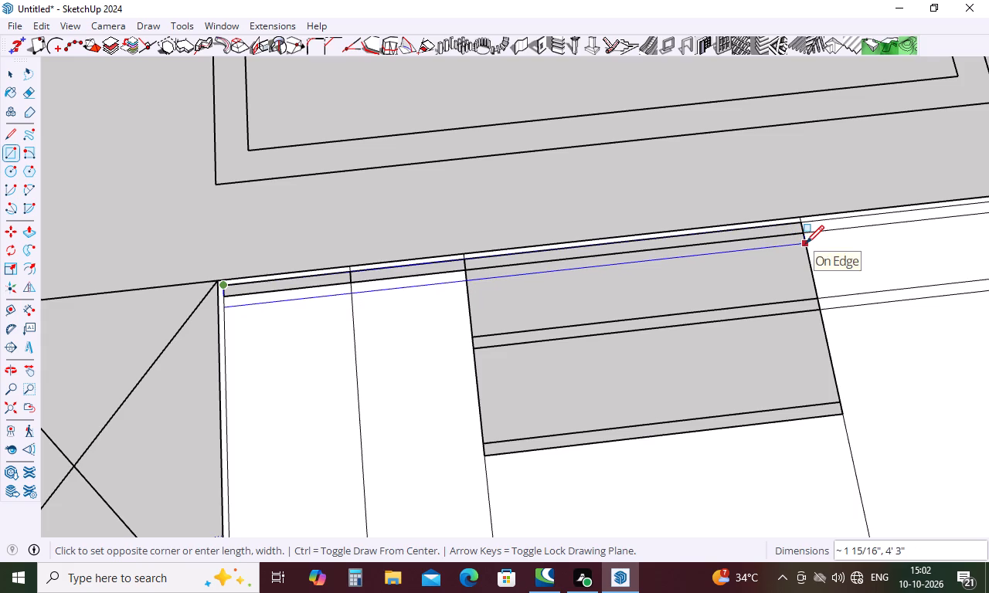
click(837, 412)
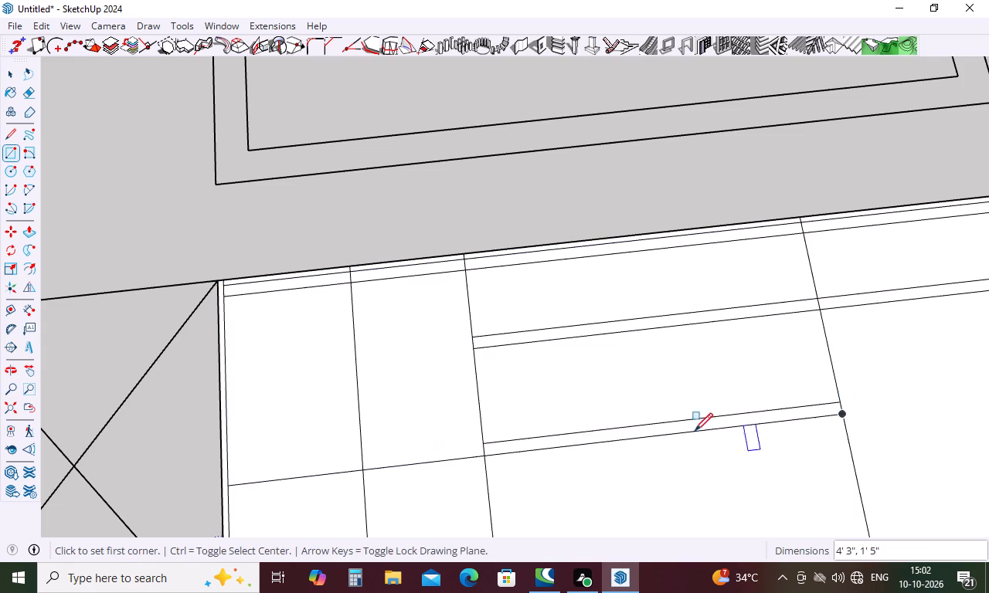
key(Escape)
scroll(331, 185, down, 10)
key(space)
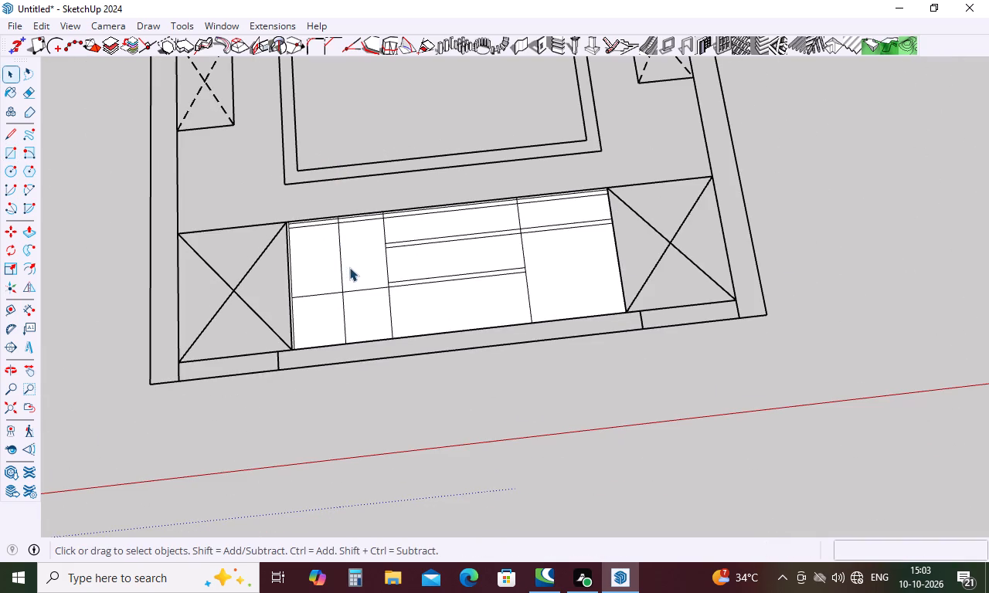
Push/Pull the lower face of the second narrow cabinet column up by 0.3".
click(349, 267)
click(326, 280)
click(318, 324)
click(382, 317)
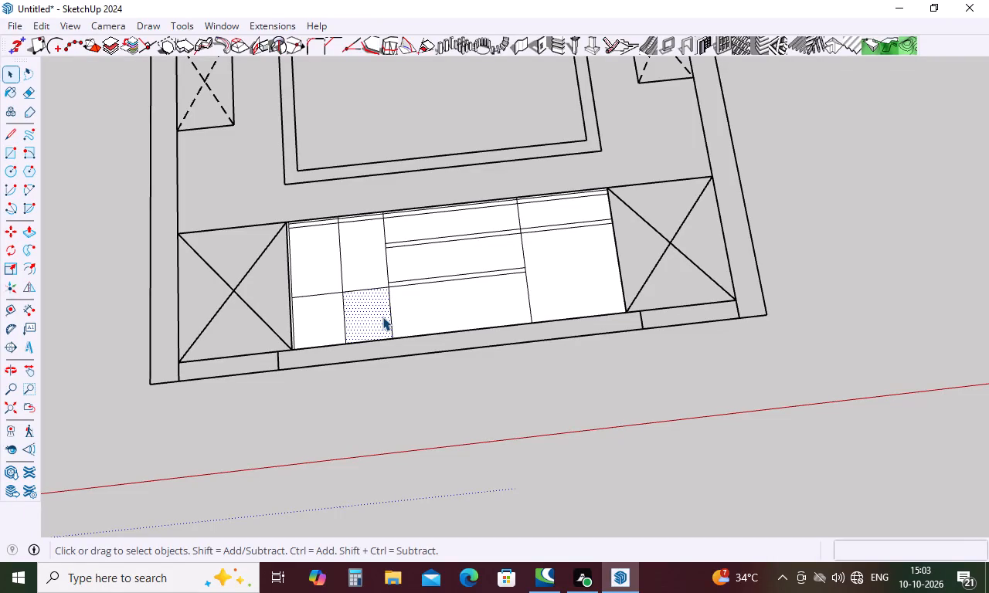
scroll(384, 317, down, 5)
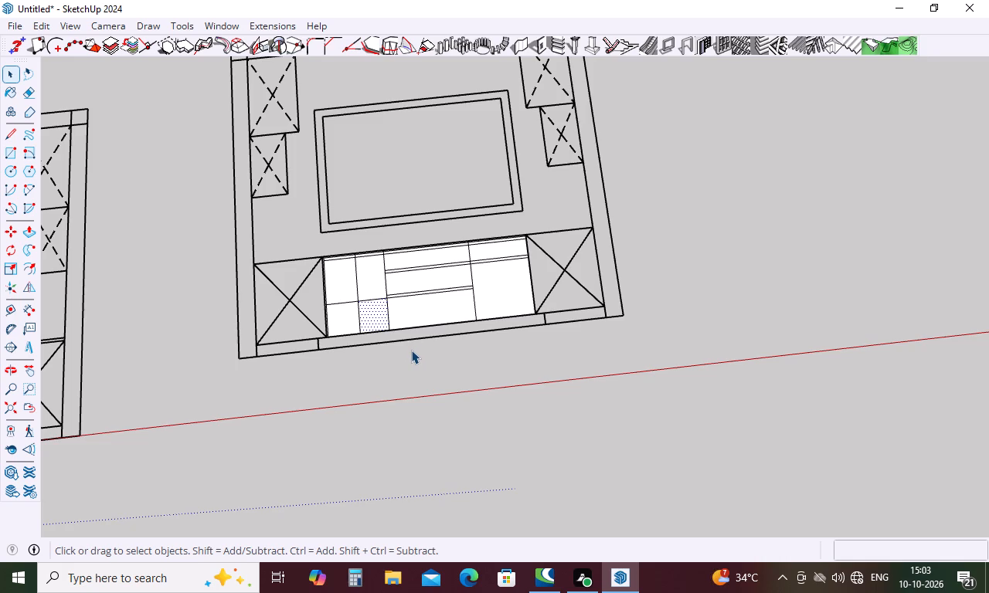
middle_drag(413, 337, 440, 151)
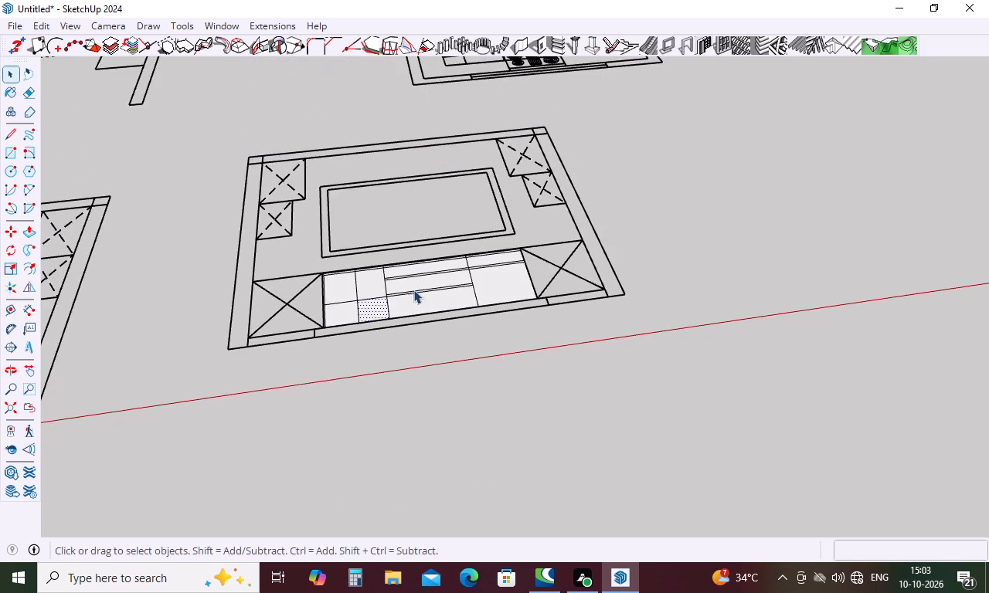
middle_drag(403, 320, 434, 164)
key(space)
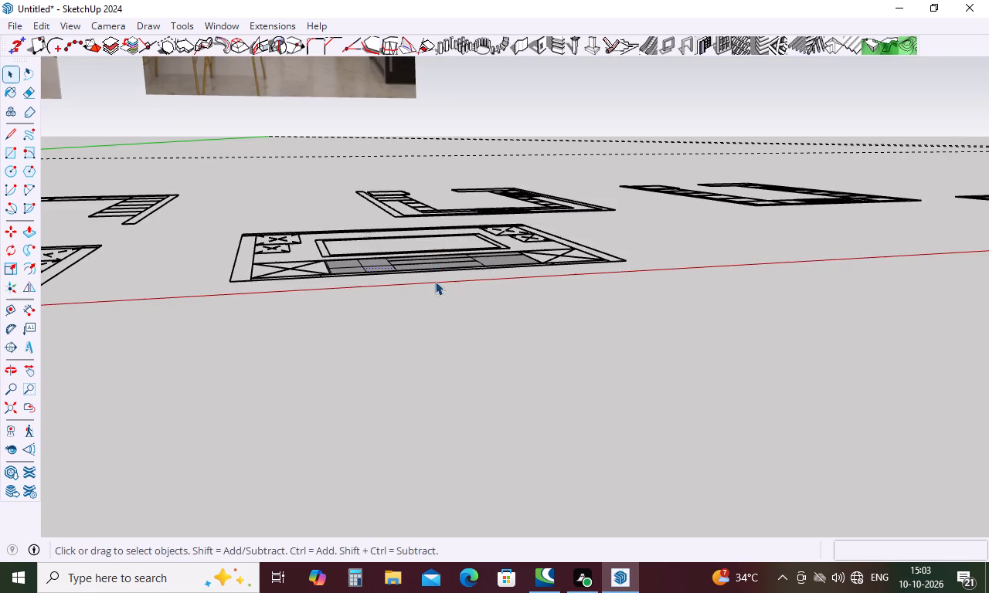
scroll(463, 259, up, 5)
key(p)
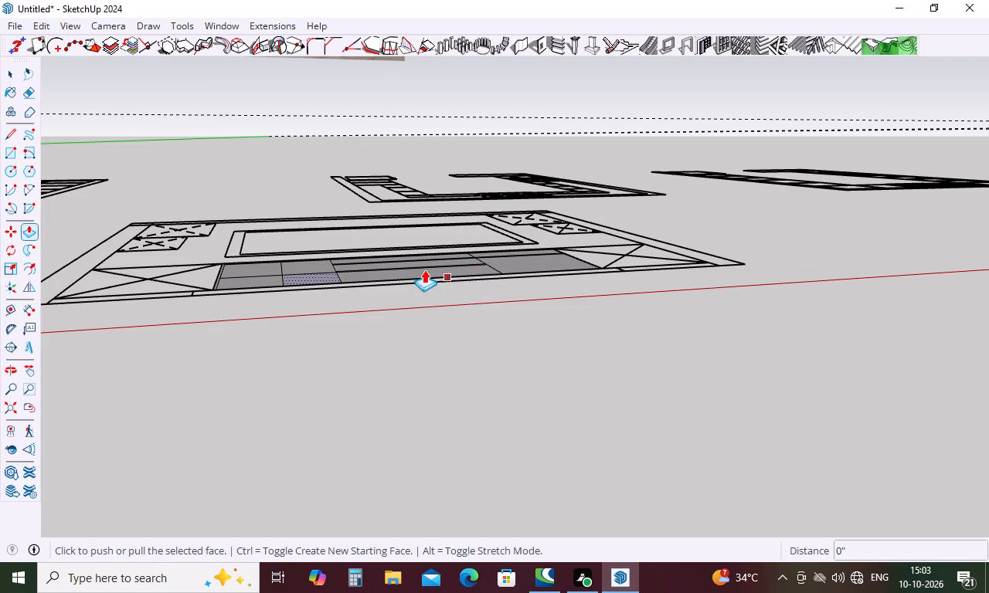
key(Escape)
middle_drag(379, 291, 379, 300)
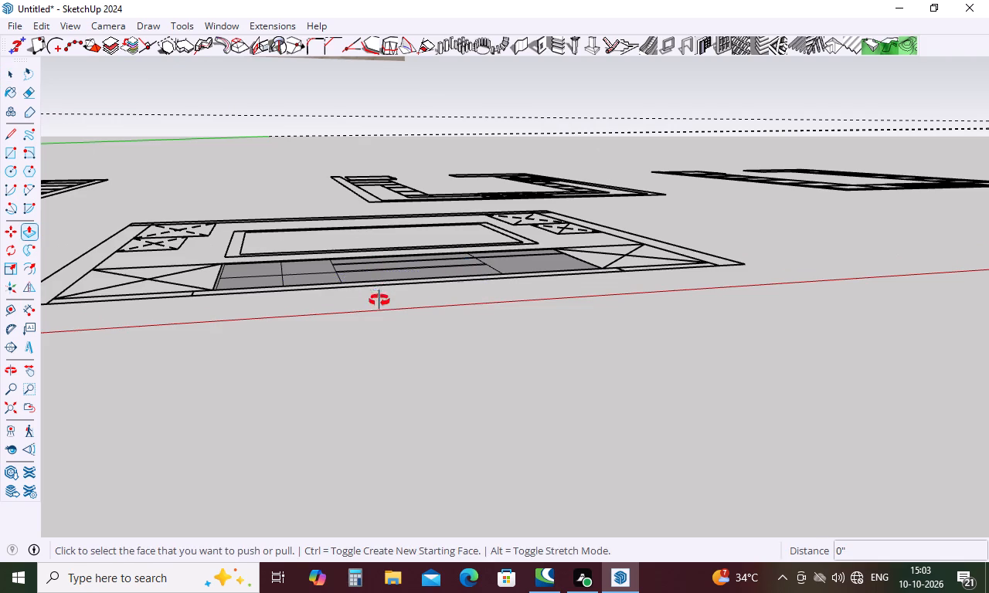
middle_drag(379, 300, 359, 394)
scroll(304, 364, up, 5)
click(304, 364)
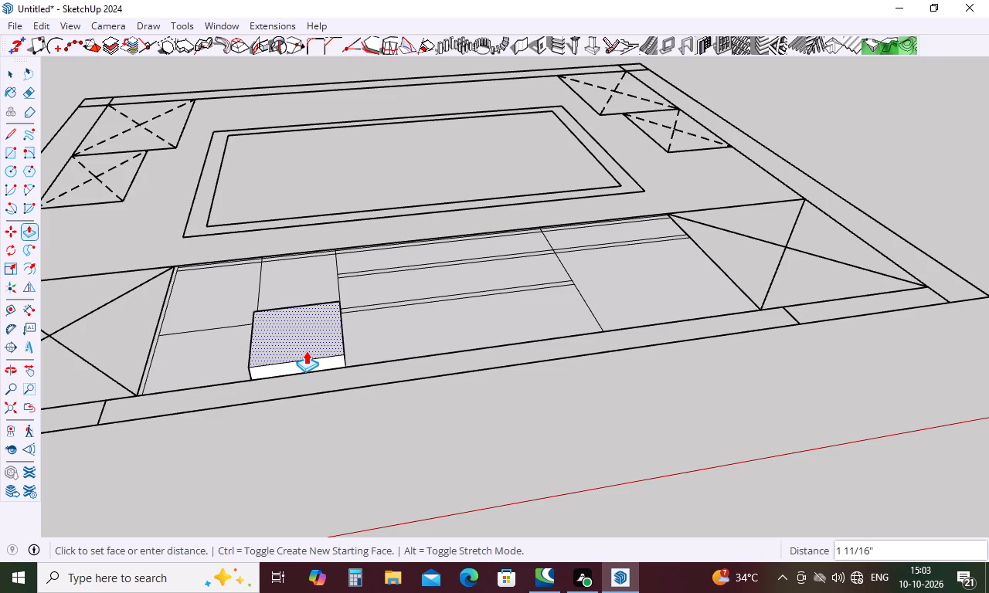
key(1)
key(BackSpace)
text(.3)
key(Return)
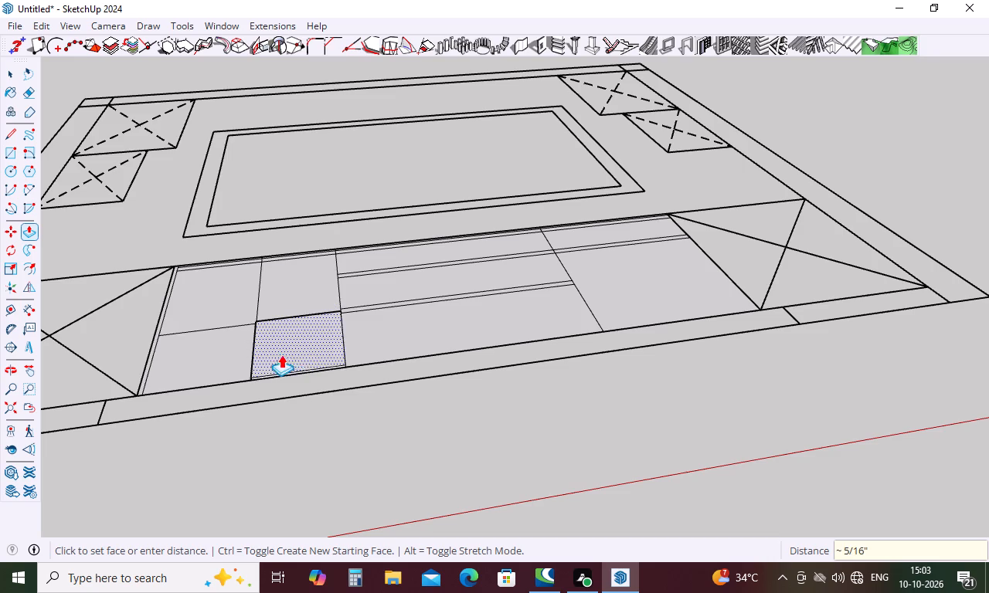
Raise the remaining narrow-column, drawer and end cabinet front faces by the same 0.3", leaving the thin gap strips recessed.
double_click(221, 354)
double_click(224, 304)
middle_drag(252, 306, 252, 317)
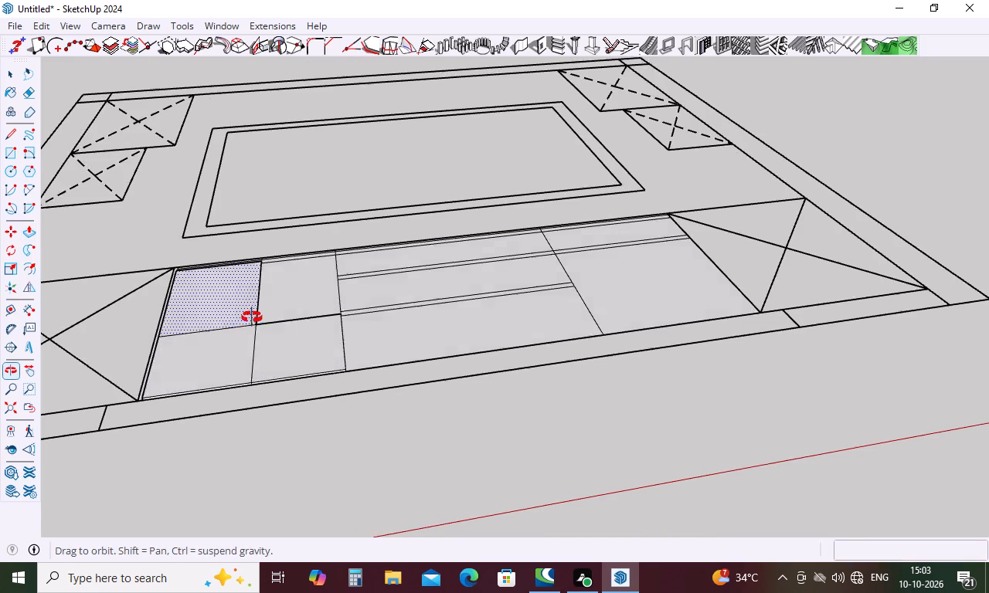
middle_drag(252, 317, 248, 434)
double_click(295, 363)
double_click(376, 353)
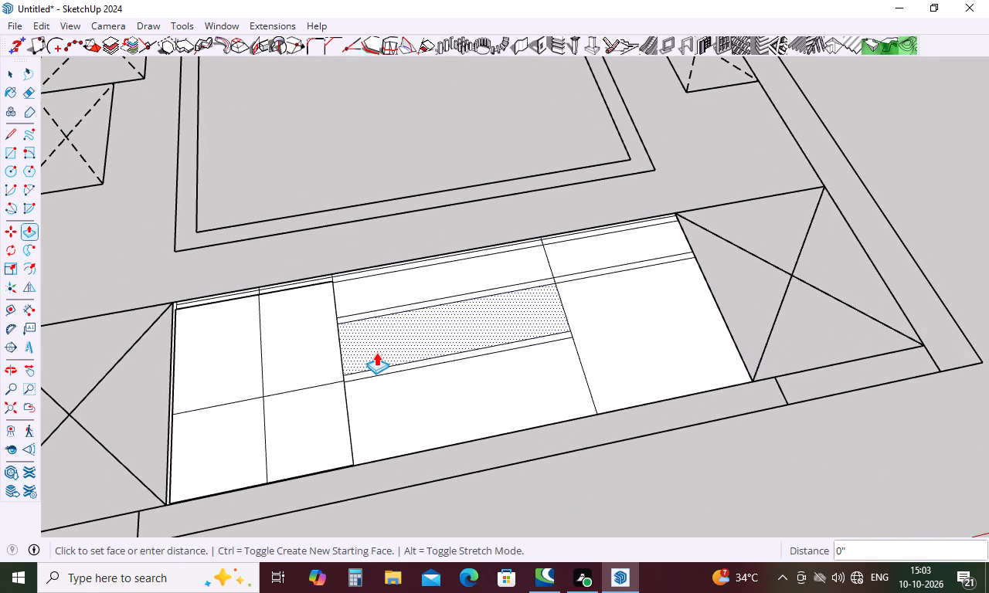
double_click(387, 291)
double_click(416, 397)
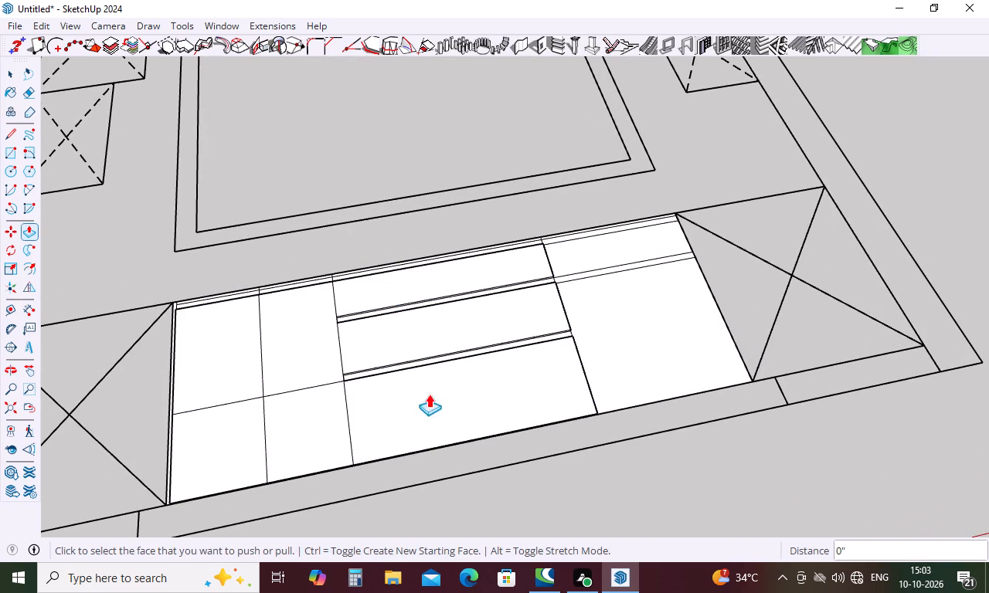
double_click(612, 365)
double_click(613, 246)
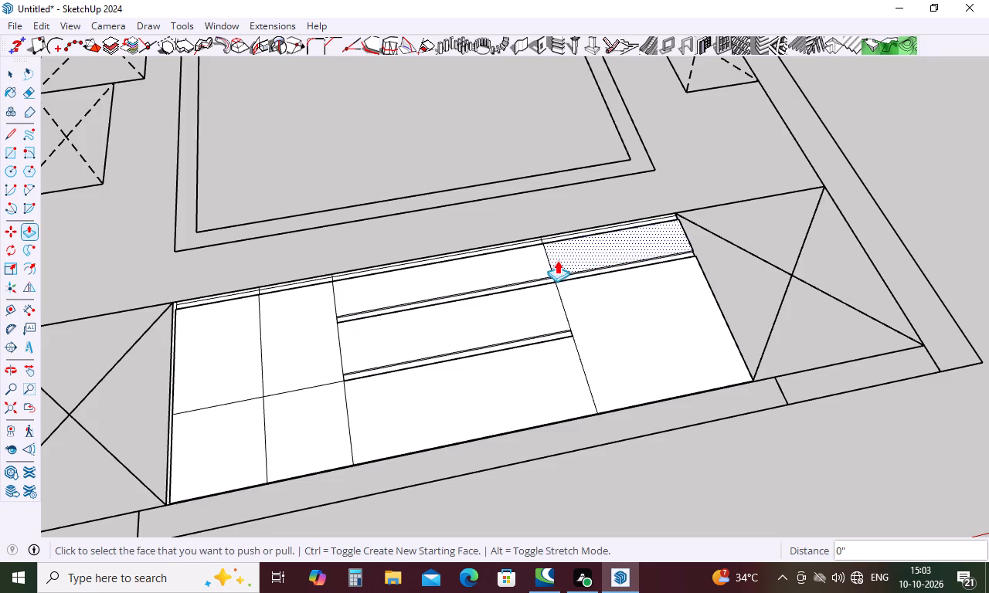
Examine the raised cabinet fronts and the gap strips between them from several angles and close up.
middle_drag(557, 260, 487, 423)
scroll(406, 279, up, 4)
middle_drag(403, 280, 385, 375)
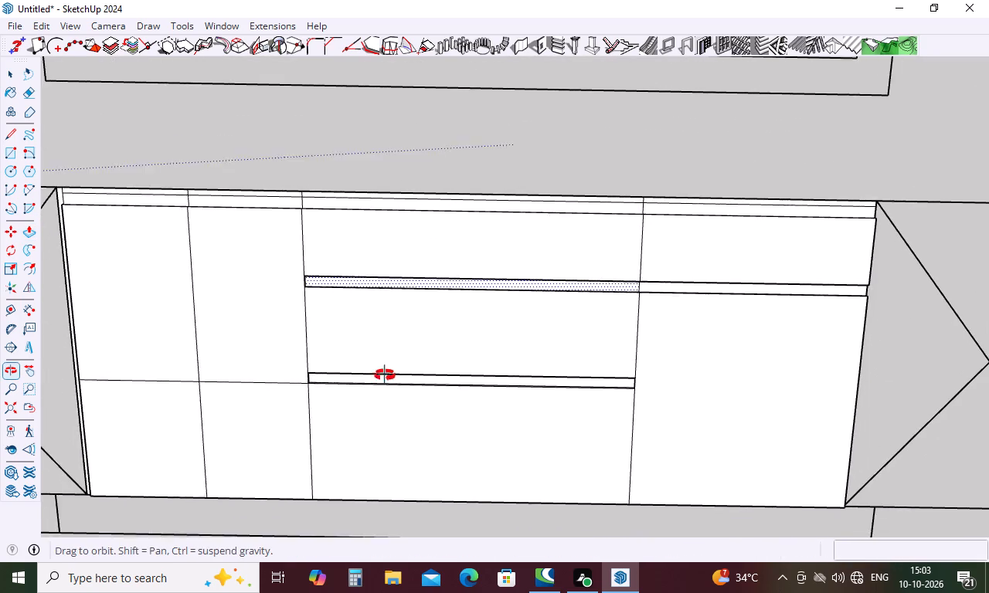
middle_drag(385, 375, 384, 378)
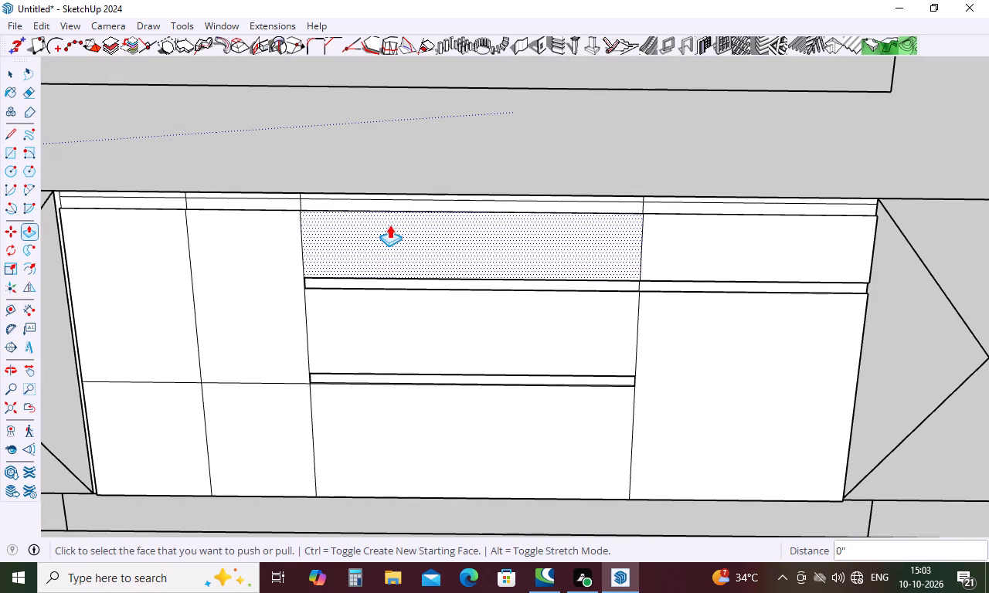
scroll(388, 242, down, 5)
middle_drag(386, 273, 452, 82)
scroll(394, 239, up, 1)
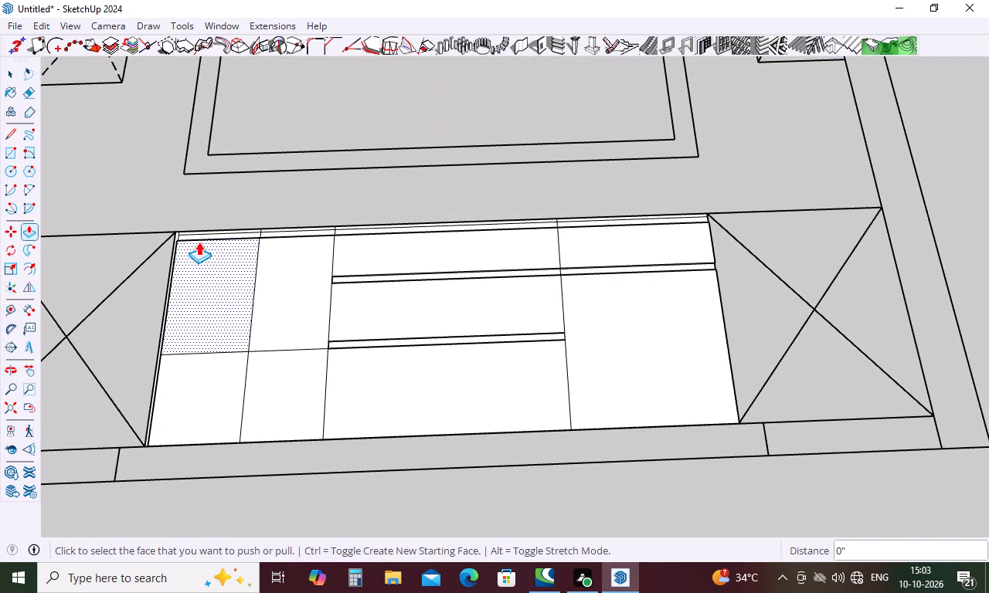
scroll(199, 242, up, 5)
middle_drag(198, 241, 504, 338)
scroll(444, 266, down, 3)
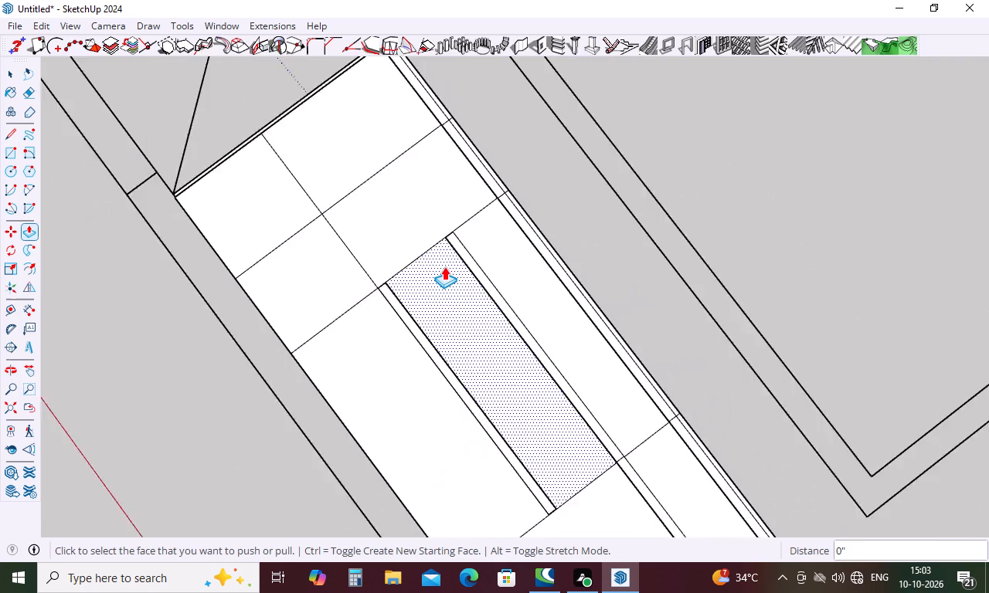
scroll(444, 266, down, 9)
middle_drag(568, 451, 517, 205)
scroll(554, 425, up, 2)
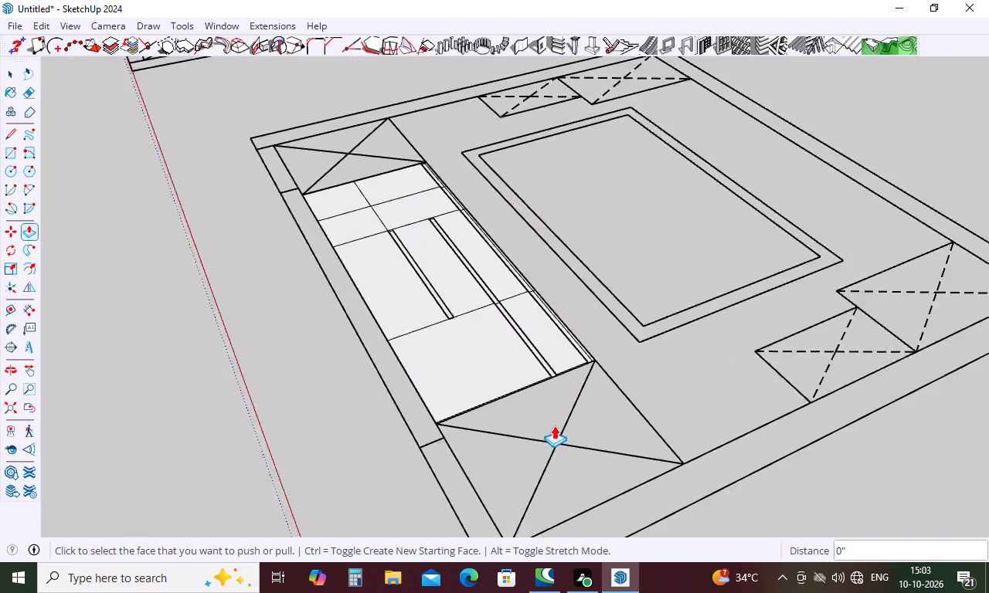
scroll(554, 425, up, 4)
middle_drag(676, 351, 494, 341)
scroll(491, 357, up, 11)
middle_drag(529, 348, 526, 379)
scroll(488, 316, down, 13)
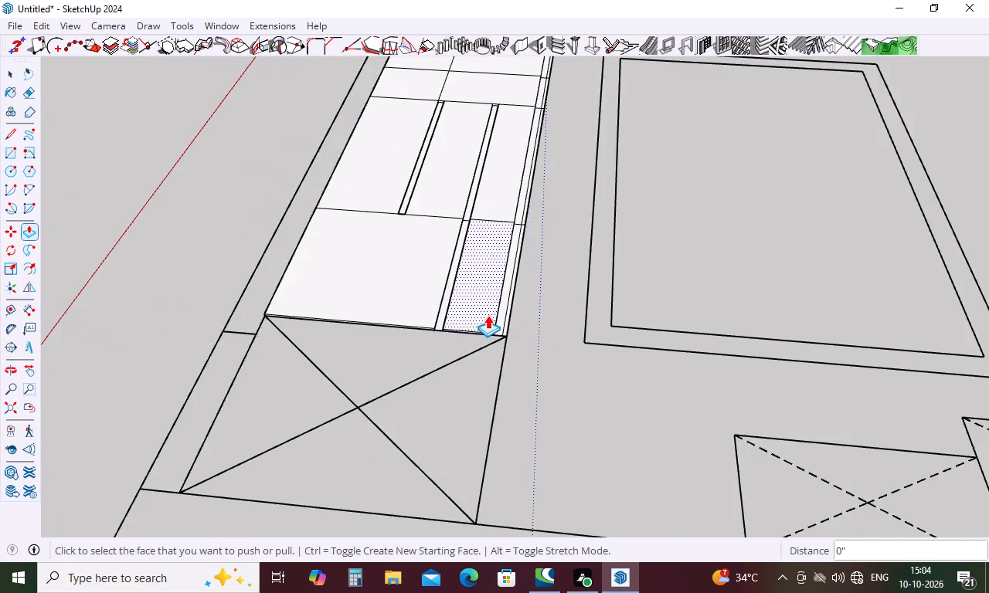
scroll(488, 315, down, 20)
Examine the kitchen reference images behind the drawings, close up and among the whole set of plans and elevations.
middle_drag(470, 349, 680, 374)
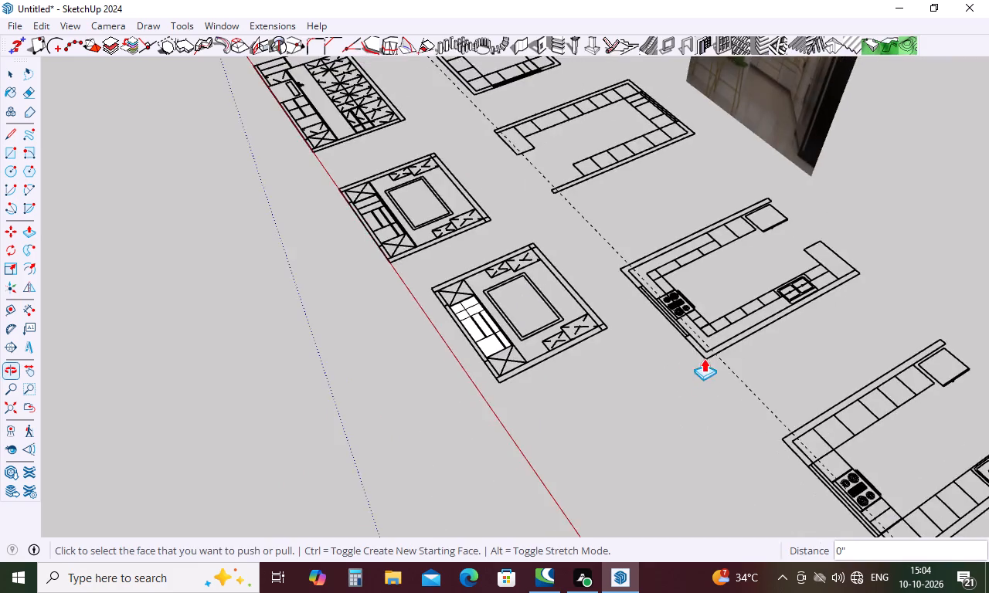
scroll(686, 346, down, 11)
middle_drag(675, 381, 952, 341)
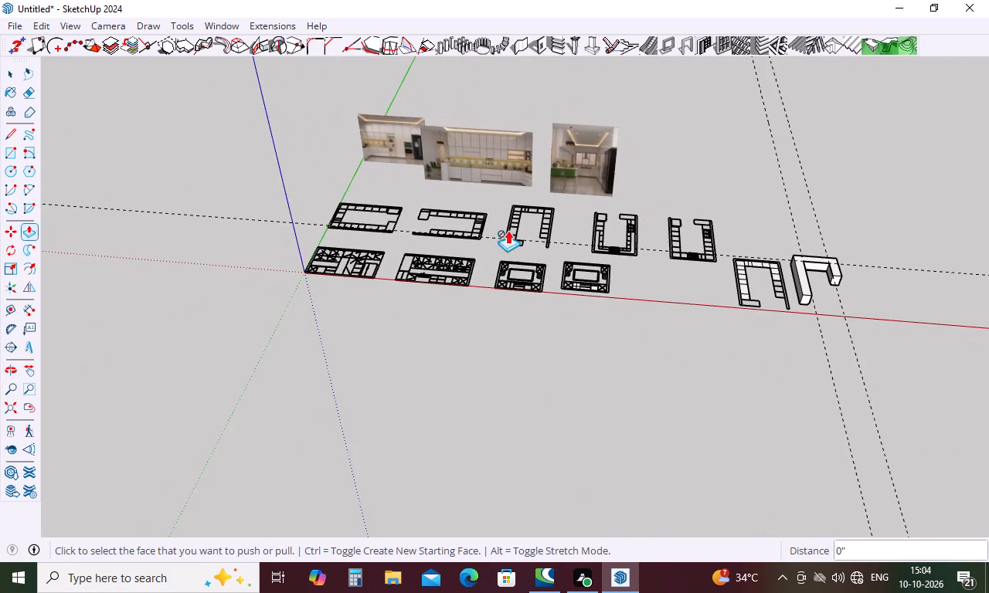
scroll(372, 140, up, 17)
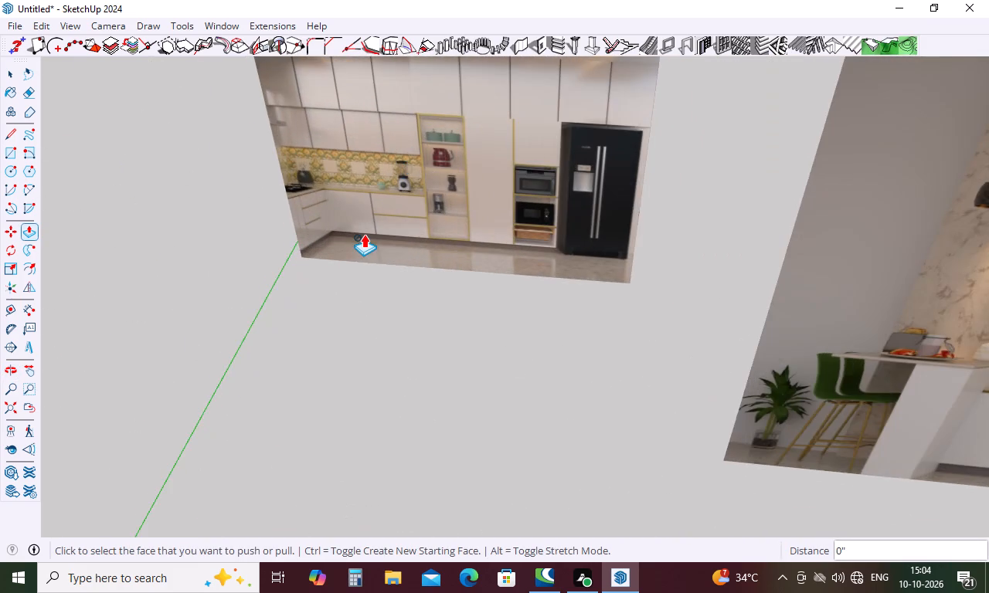
scroll(364, 234, up, 6)
scroll(364, 234, down, 12)
scroll(364, 234, down, 12)
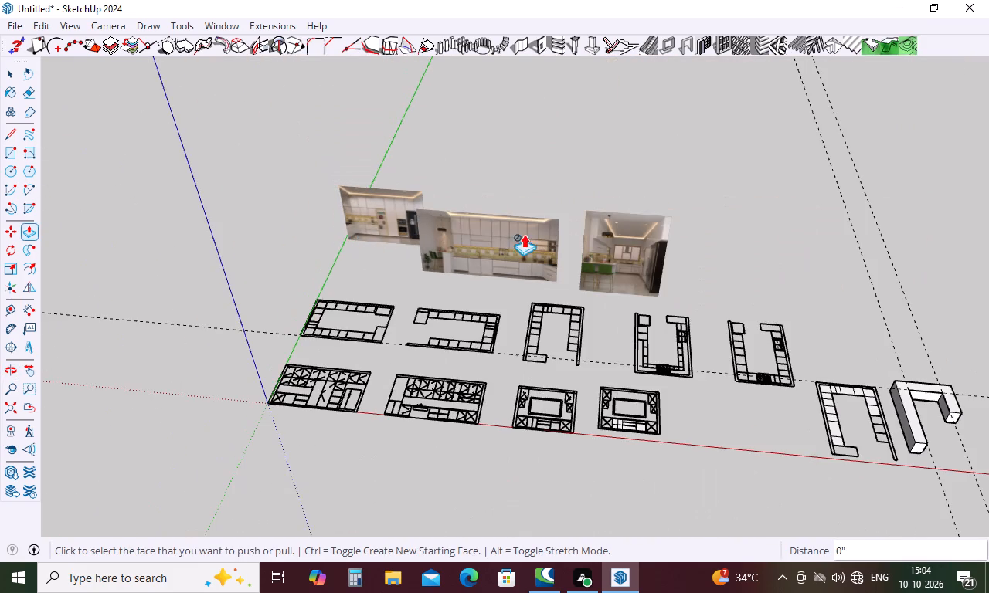
Examine the reference image showing the window wall close up, particularly its base cabinets and drawers, and compare it with the drawings.
scroll(603, 230, up, 6)
scroll(645, 277, up, 12)
middle_drag(661, 324, 621, 324)
scroll(665, 302, down, 11)
scroll(664, 310, up, 13)
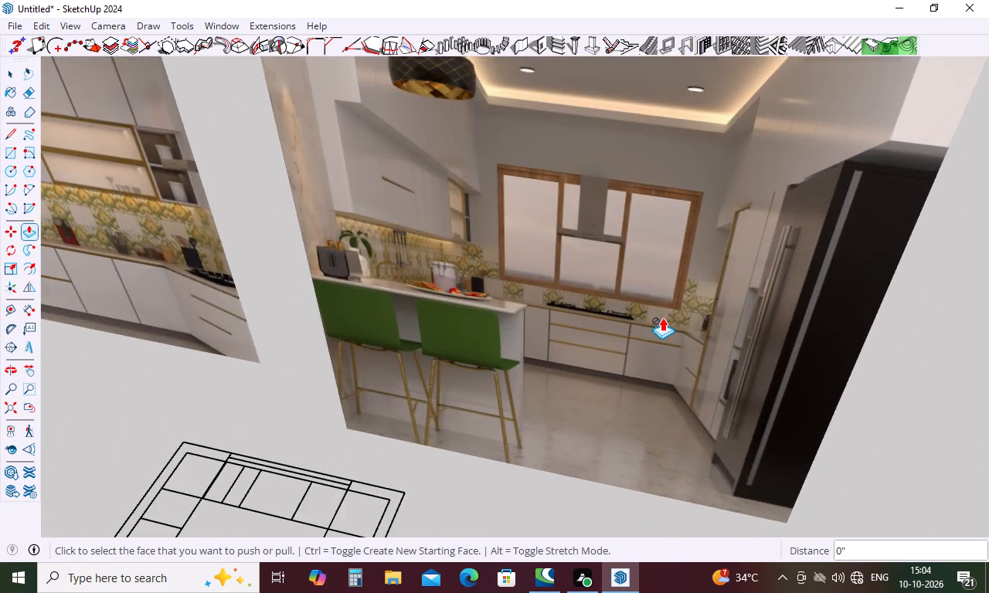
scroll(662, 317, up, 4)
middle_drag(626, 330, 639, 302)
scroll(641, 295, down, 5)
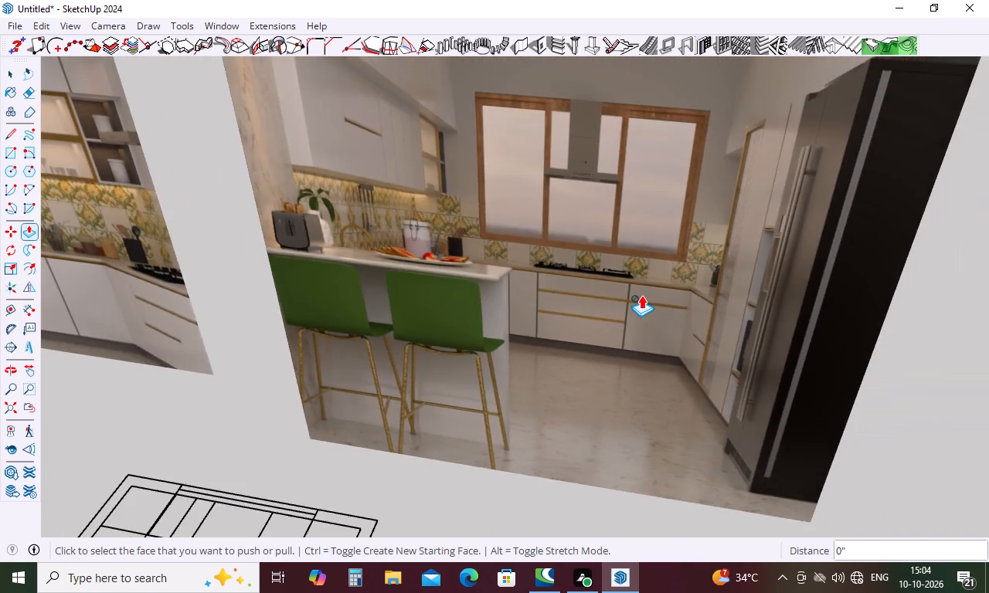
scroll(641, 295, down, 18)
scroll(586, 356, down, 5)
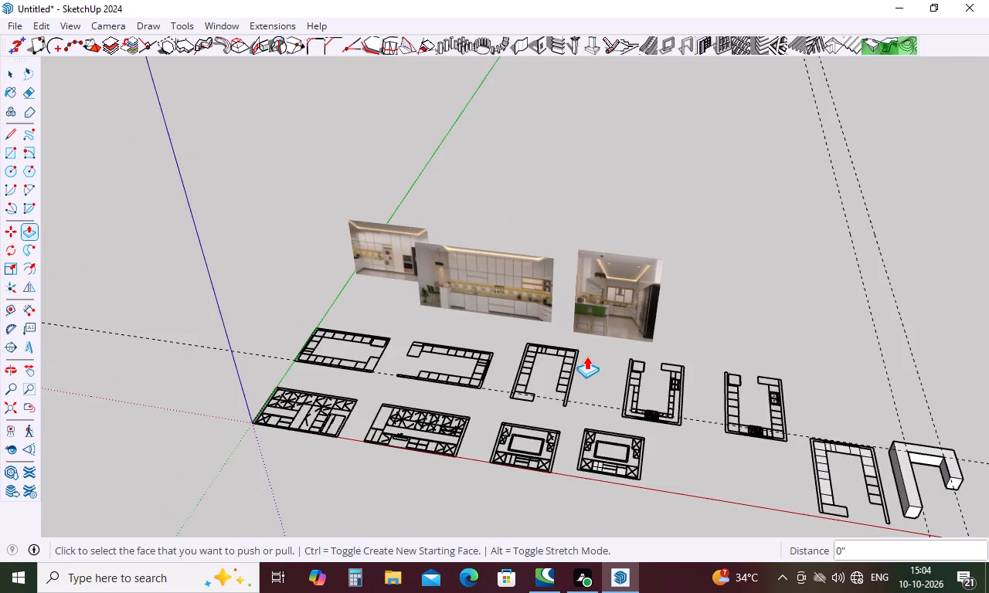
scroll(592, 386, down, 6)
scroll(629, 433, up, 5)
scroll(559, 432, up, 4)
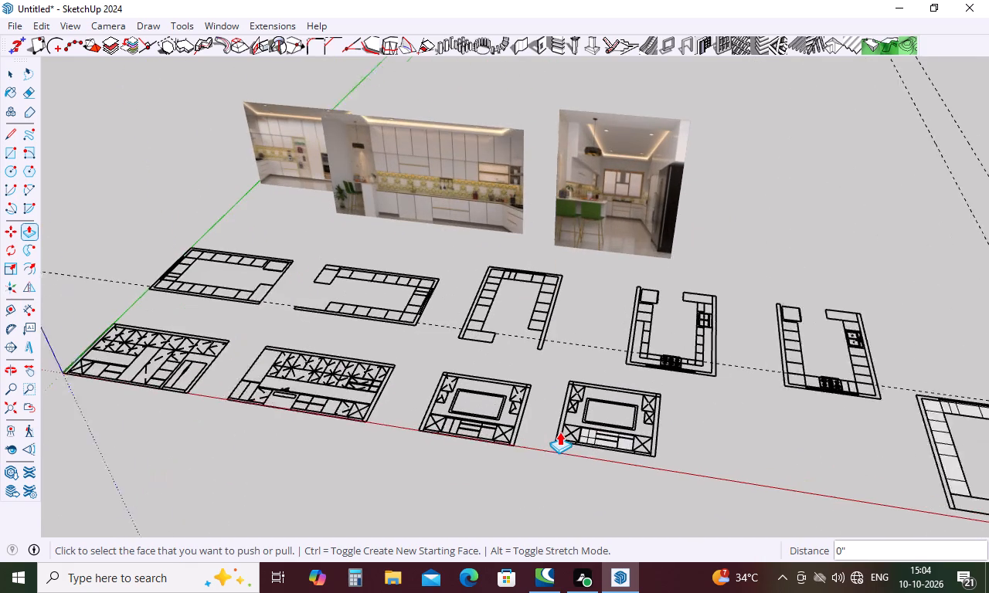
Examine the raised base cabinet fronts on the window-wall elevation and their recessed gap strips from several angles.
scroll(559, 432, up, 2)
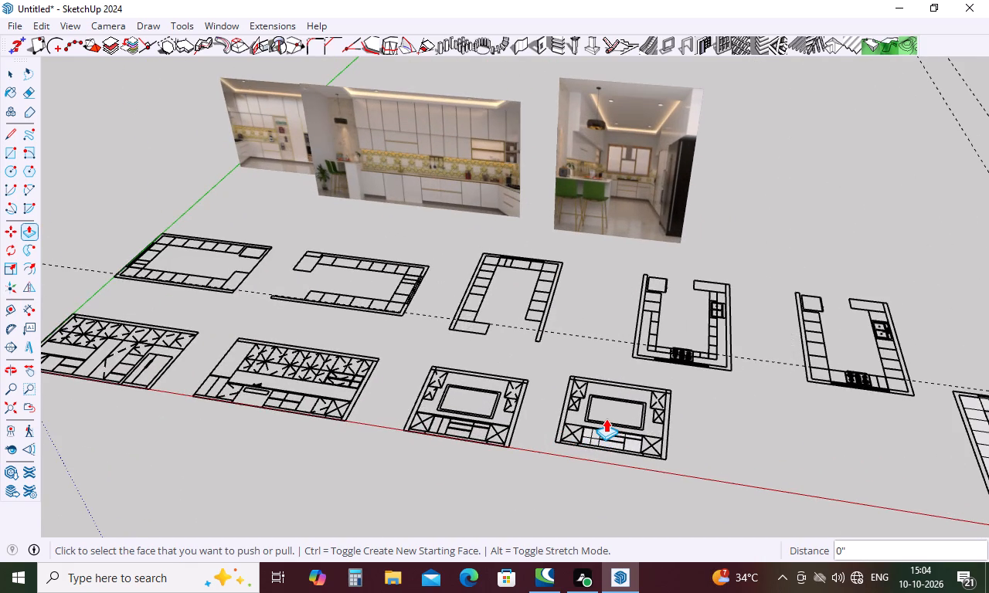
scroll(634, 437, up, 4)
scroll(641, 446, down, 1)
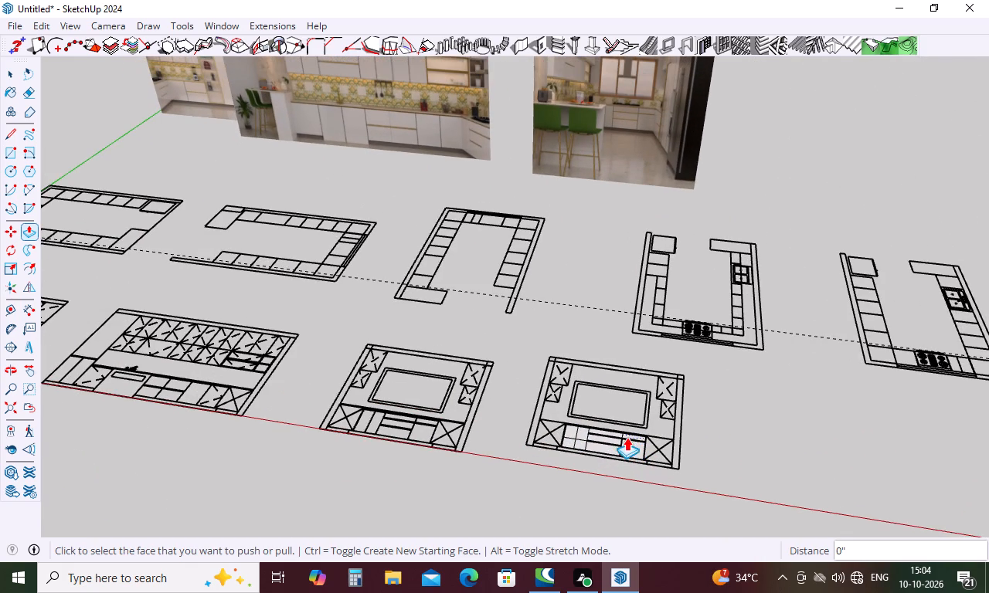
scroll(590, 433, down, 5)
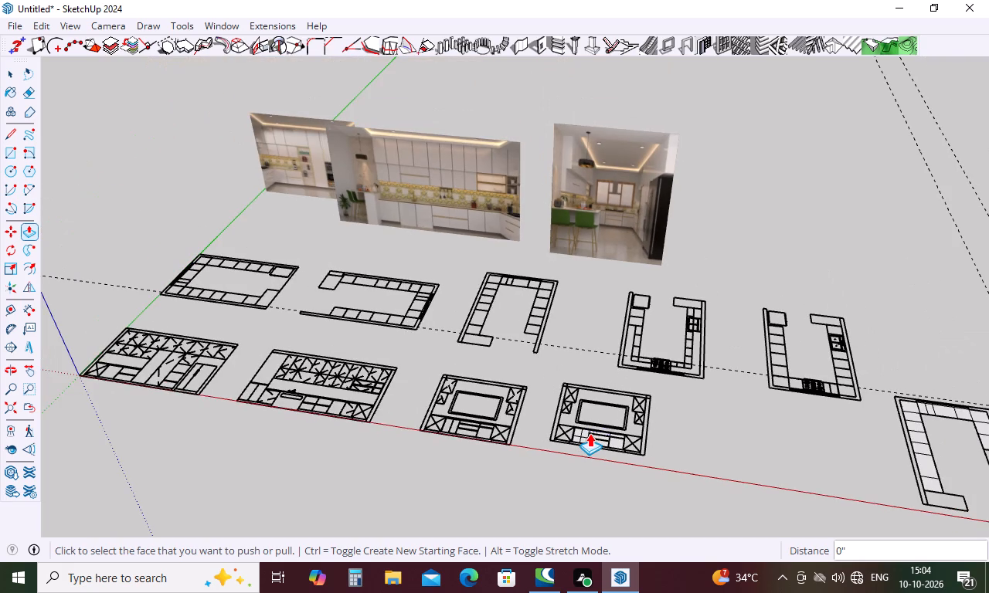
scroll(590, 433, up, 6)
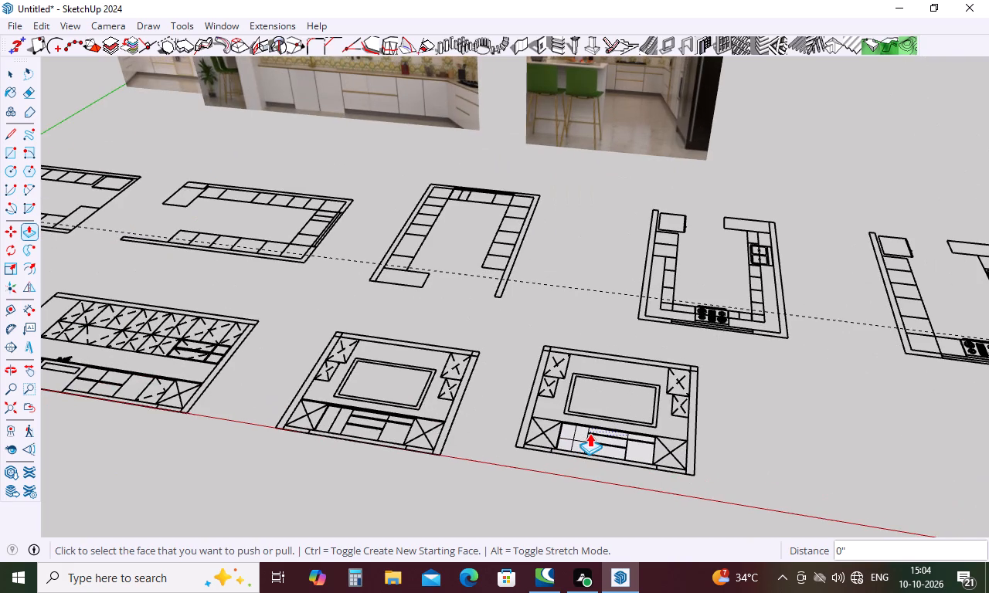
scroll(639, 443, up, 17)
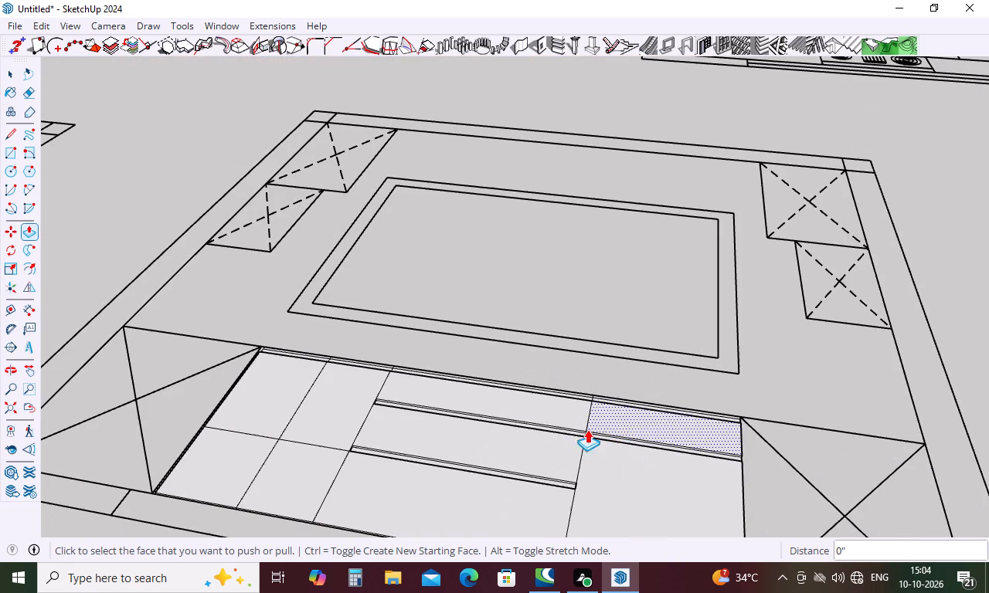
scroll(340, 398, up, 2)
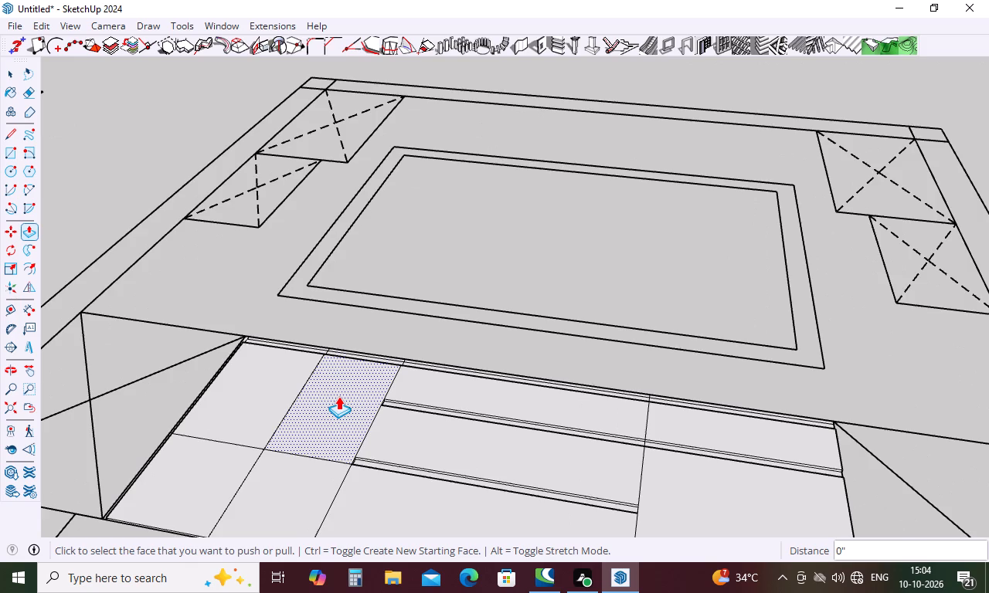
scroll(338, 396, down, 5)
middle_drag(393, 399, 518, 509)
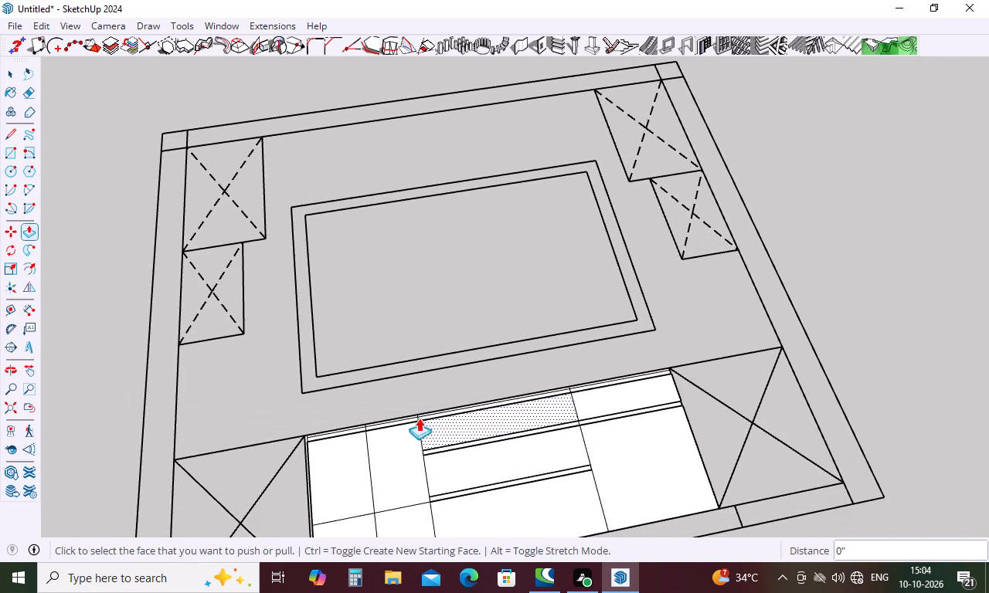
scroll(396, 372, down, 17)
middle_drag(412, 362, 412, 309)
scroll(389, 384, up, 11)
middle_drag(442, 346, 367, 457)
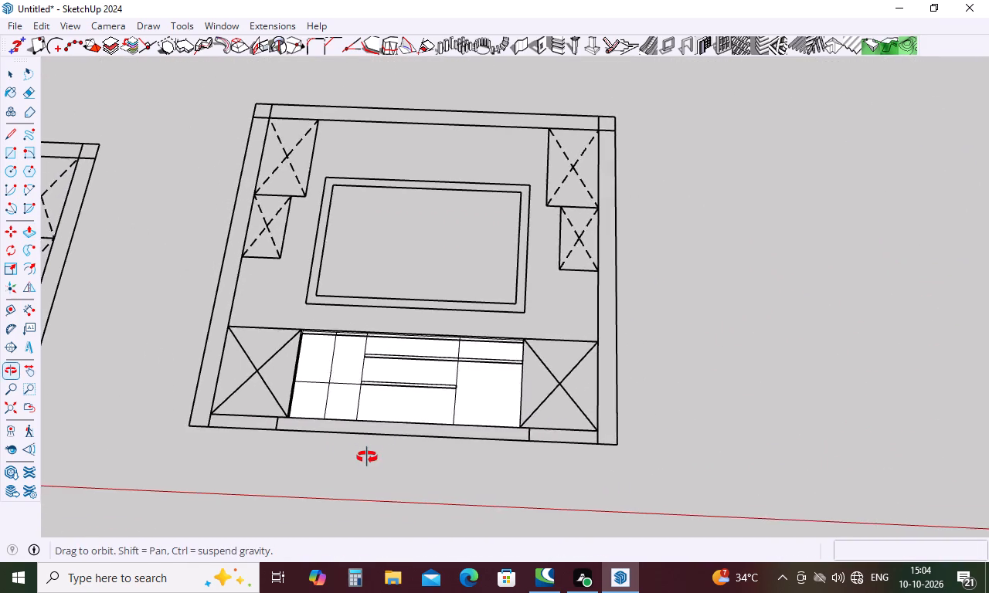
middle_drag(367, 457, 388, 402)
scroll(288, 389, up, 11)
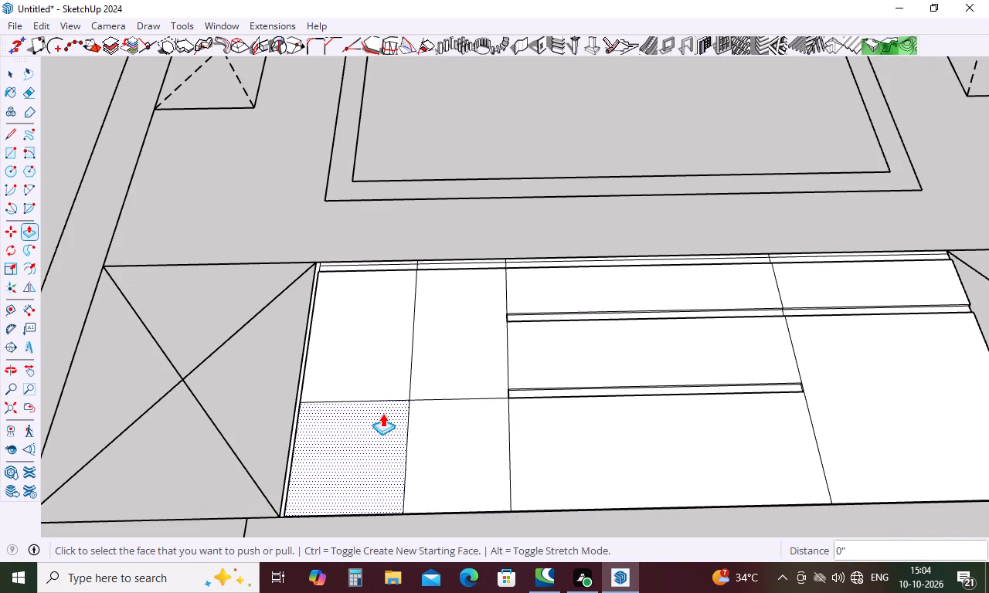
scroll(294, 446, up, 6)
middle_drag(294, 446, 473, 230)
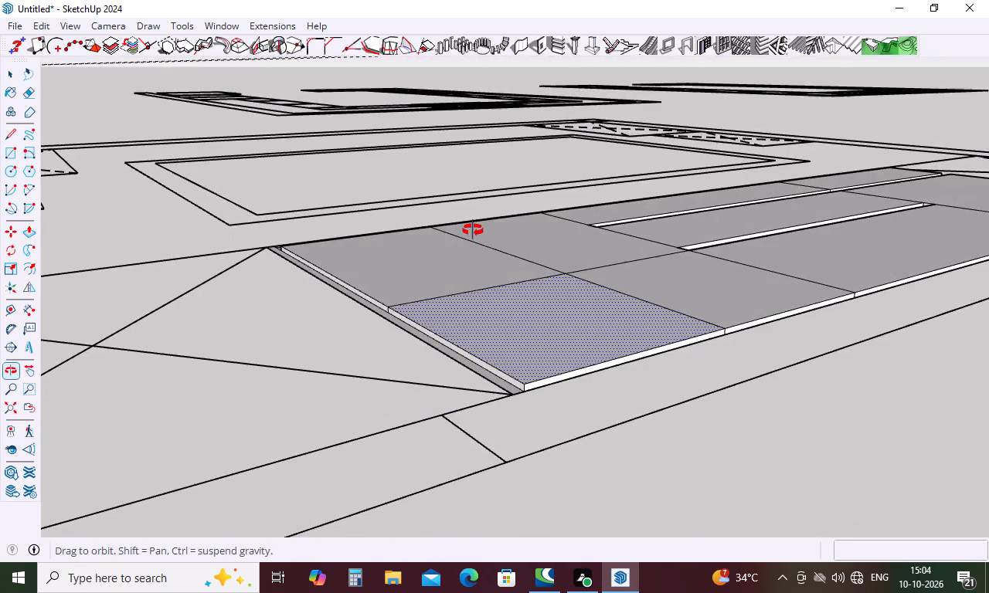
middle_drag(473, 230, 104, 285)
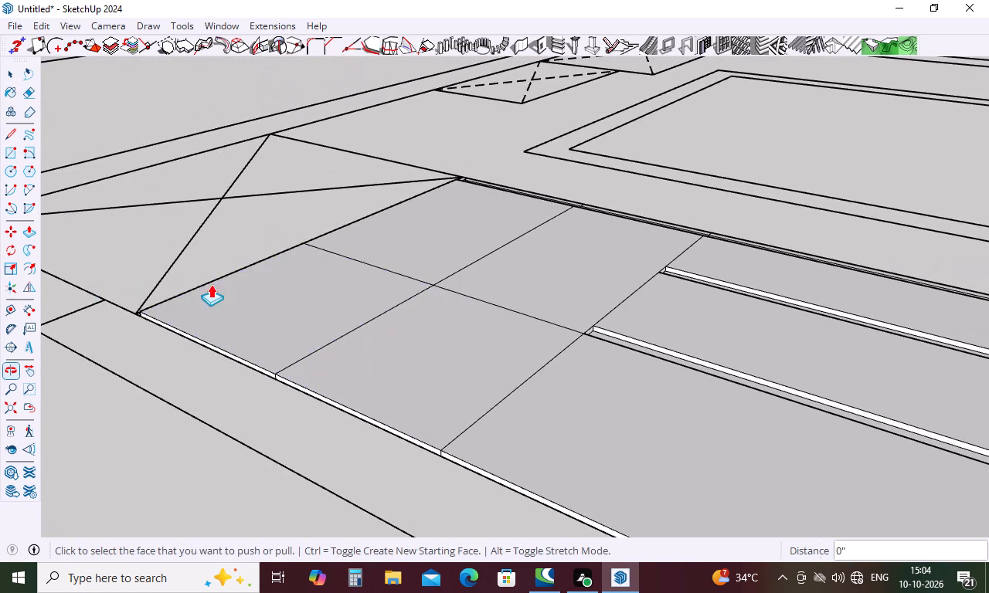
scroll(316, 284, down, 6)
middle_drag(531, 371, 567, 272)
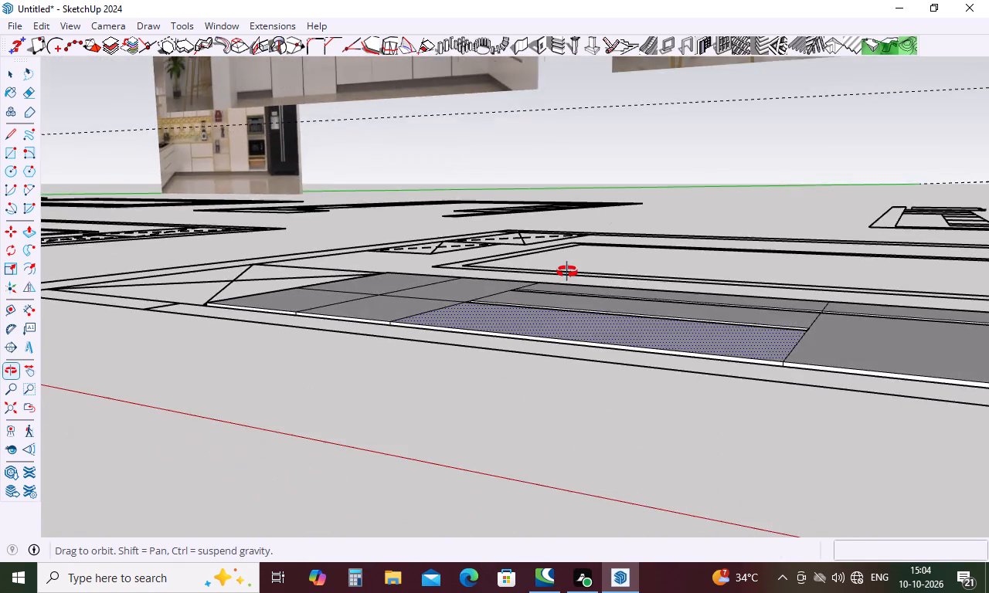
middle_drag(567, 272, 562, 320)
scroll(562, 320, down, 11)
middle_drag(584, 354, 624, 466)
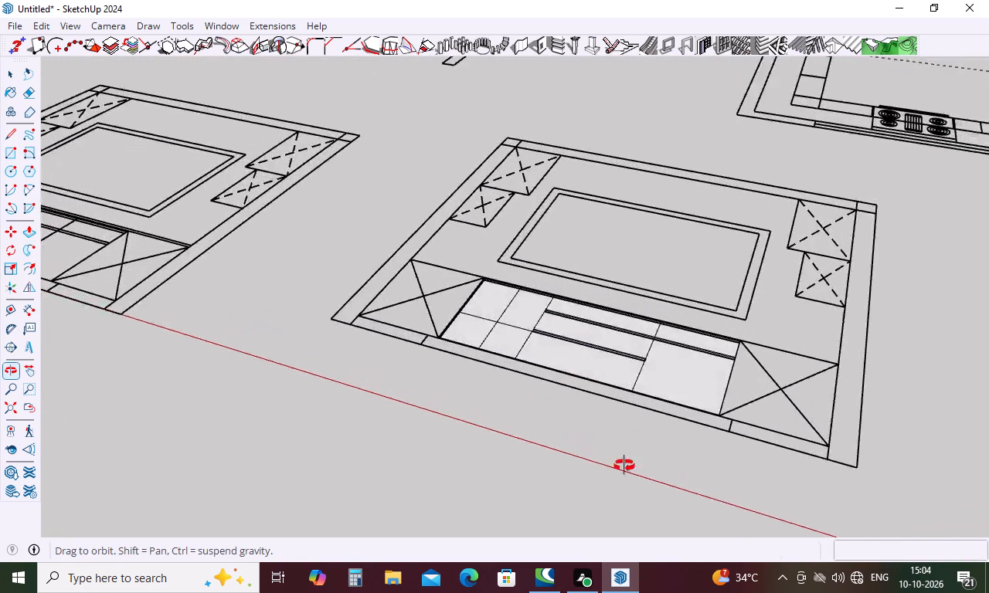
middle_drag(624, 466, 773, 485)
scroll(559, 296, down, 15)
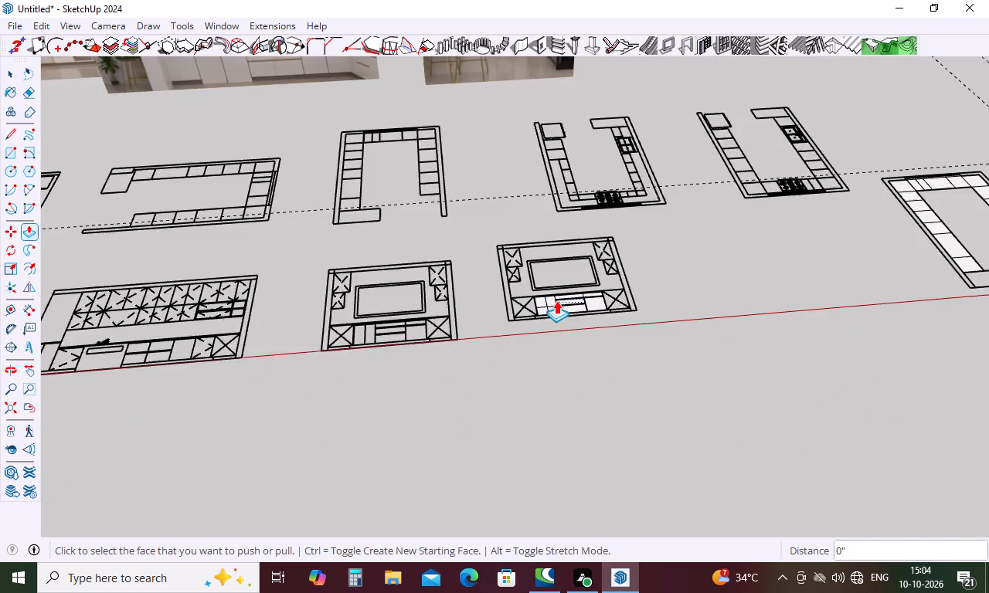
scroll(556, 300, down, 4)
scroll(544, 93, up, 4)
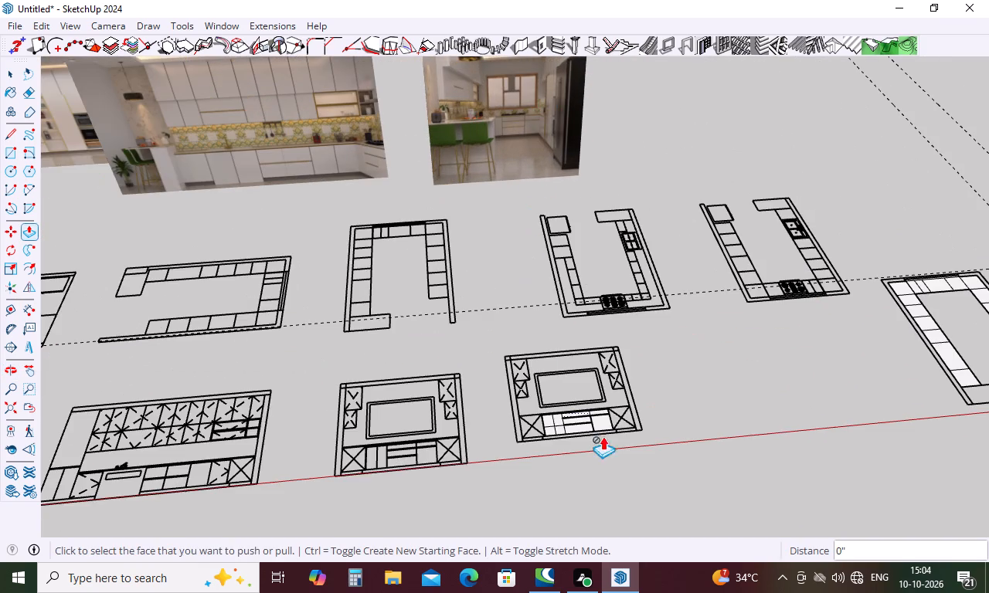
scroll(623, 450, up, 18)
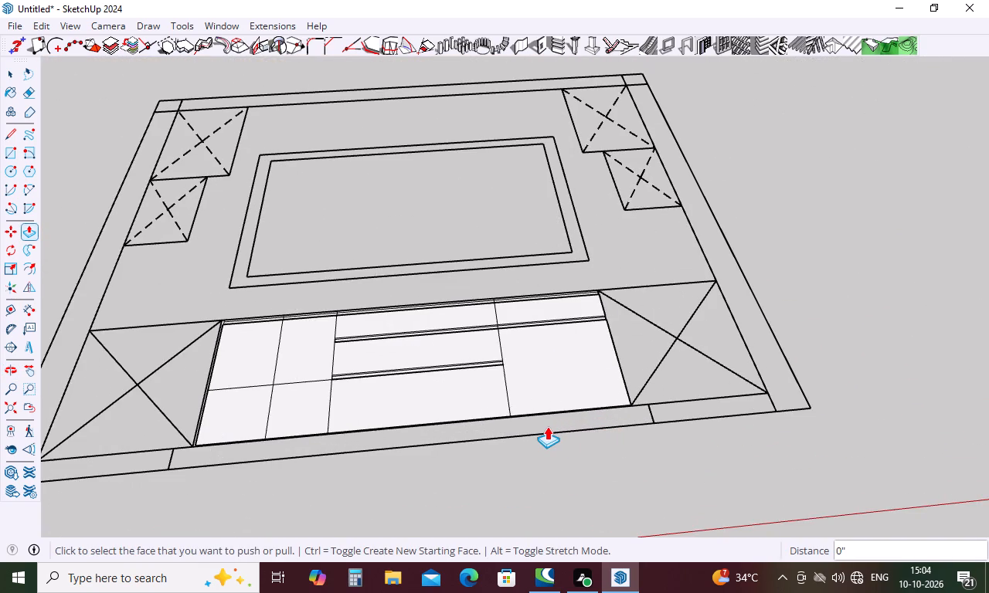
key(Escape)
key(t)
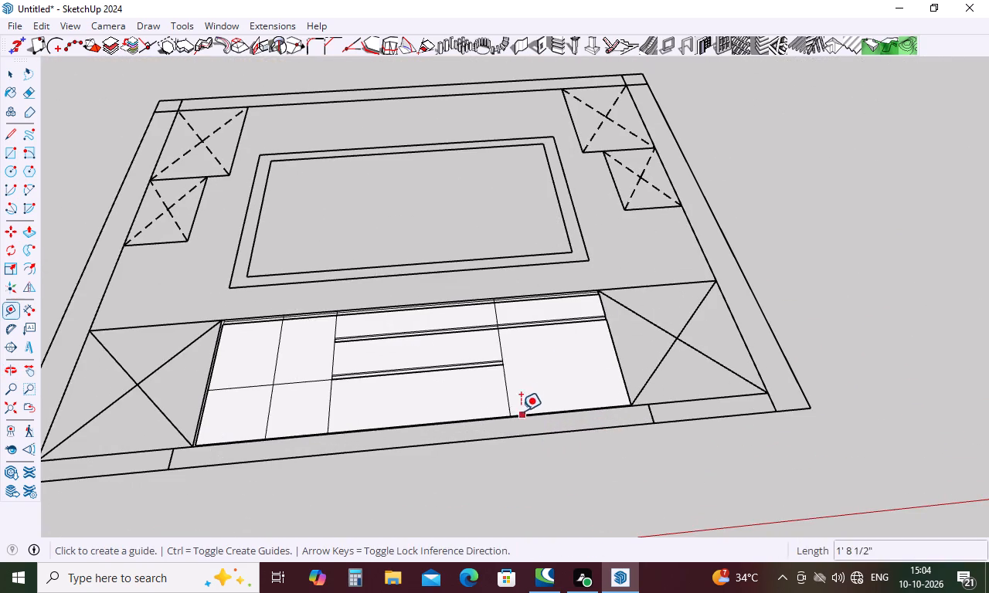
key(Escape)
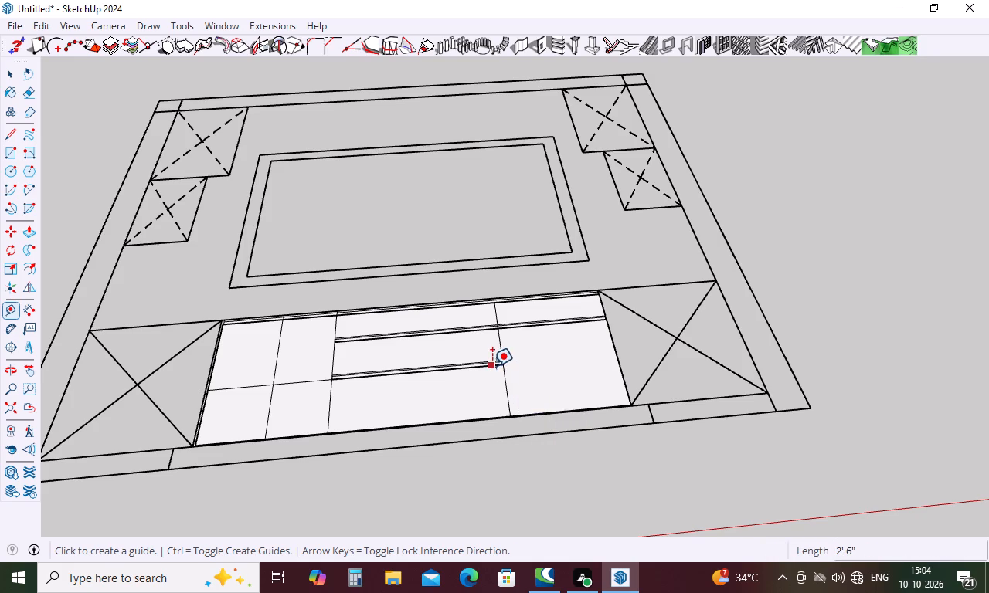
Undo all the 0.3" Push/Pull raises of the base cabinet front faces on the window-wall elevation.
scroll(491, 366, up, 12)
middle_drag(491, 365, 488, 439)
scroll(507, 319, down, 5)
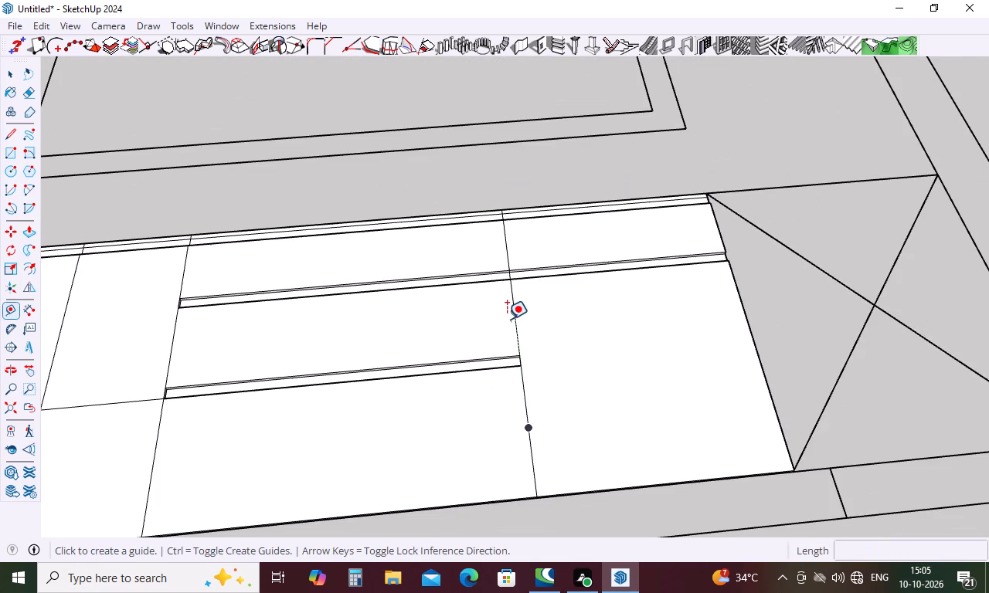
key(ctrl+z)
key(ctrl+z)
key(ctrl+z)
key(ctrl+z)
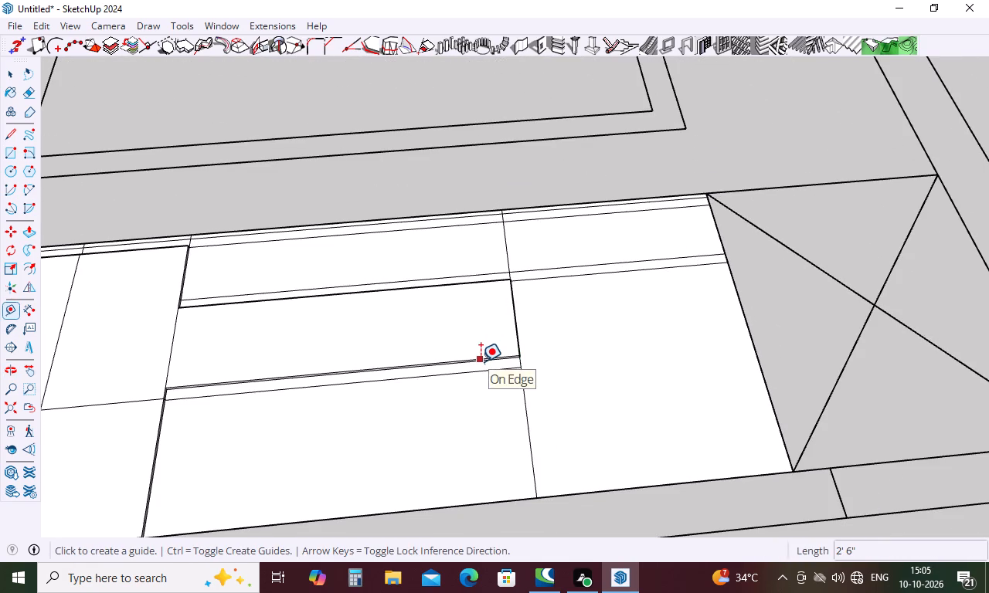
key(ctrl+z)
scroll(545, 336, down, 5)
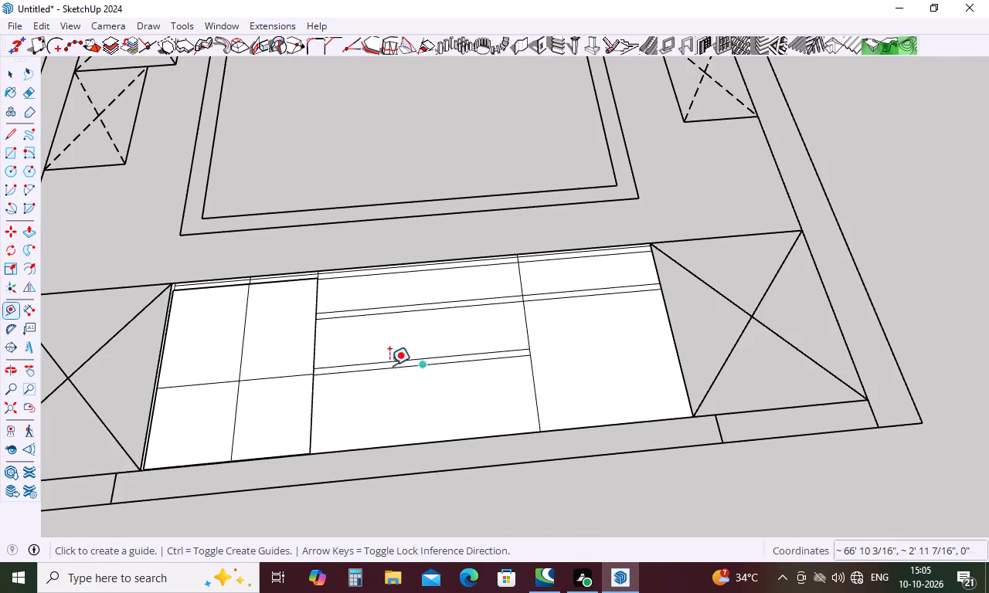
scroll(319, 373, up, 17)
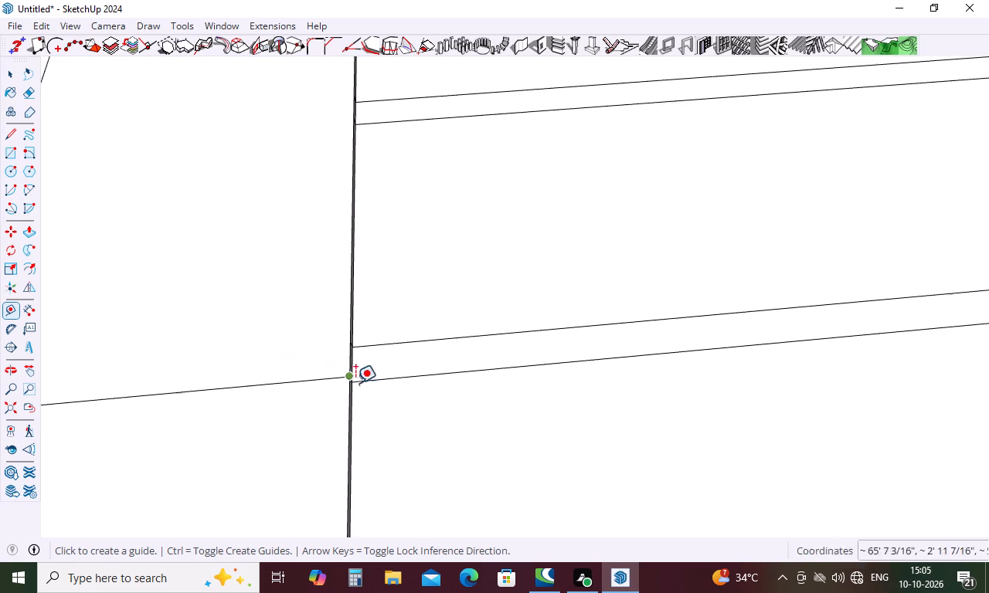
scroll(355, 383, up, 11)
key(ctrl+z)
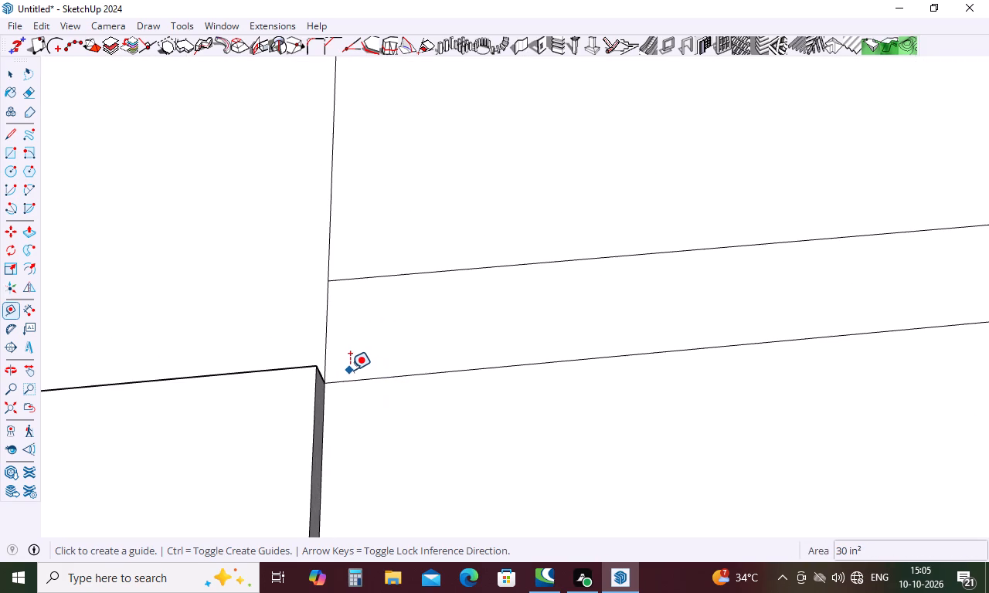
key(ctrl+z)
key(ctrl+z)
key(ctrl+z)
Compare the flat base cabinet faces on the window-wall elevation with the base units in the window-wall reference image.
scroll(335, 363, down, 12)
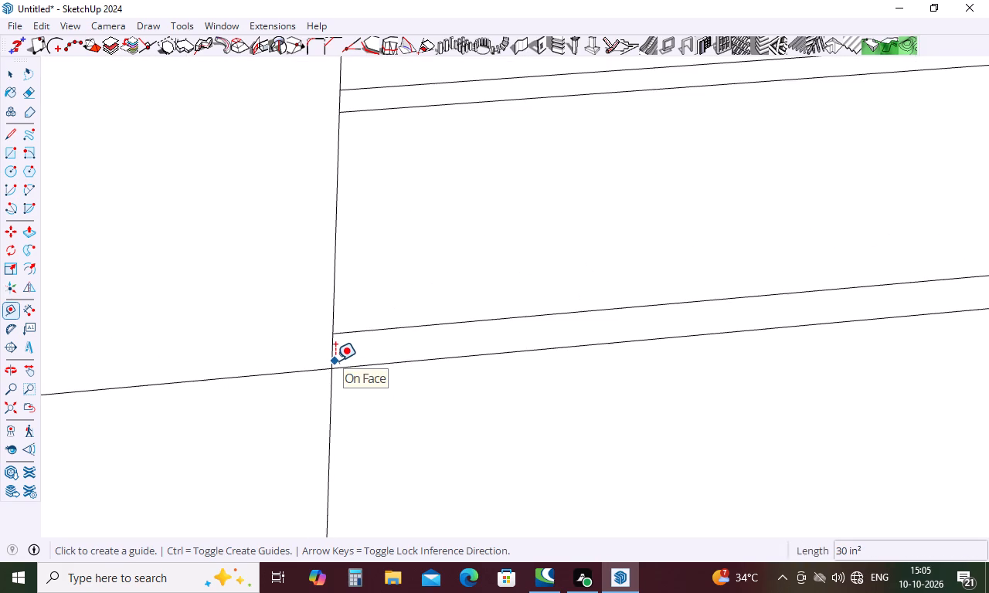
scroll(335, 361, down, 6)
scroll(402, 337, down, 6)
scroll(471, 357, down, 12)
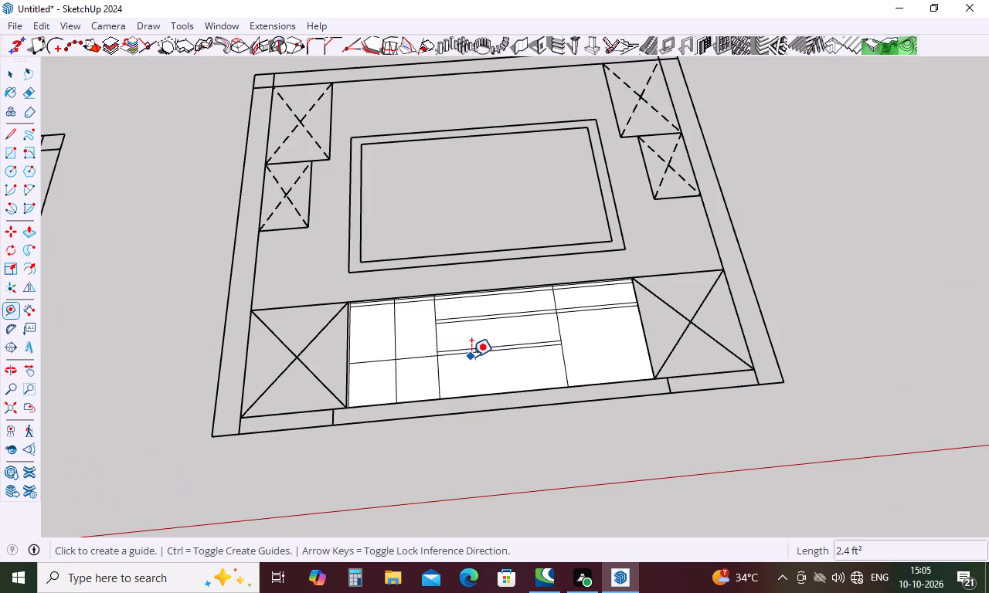
scroll(471, 357, down, 11)
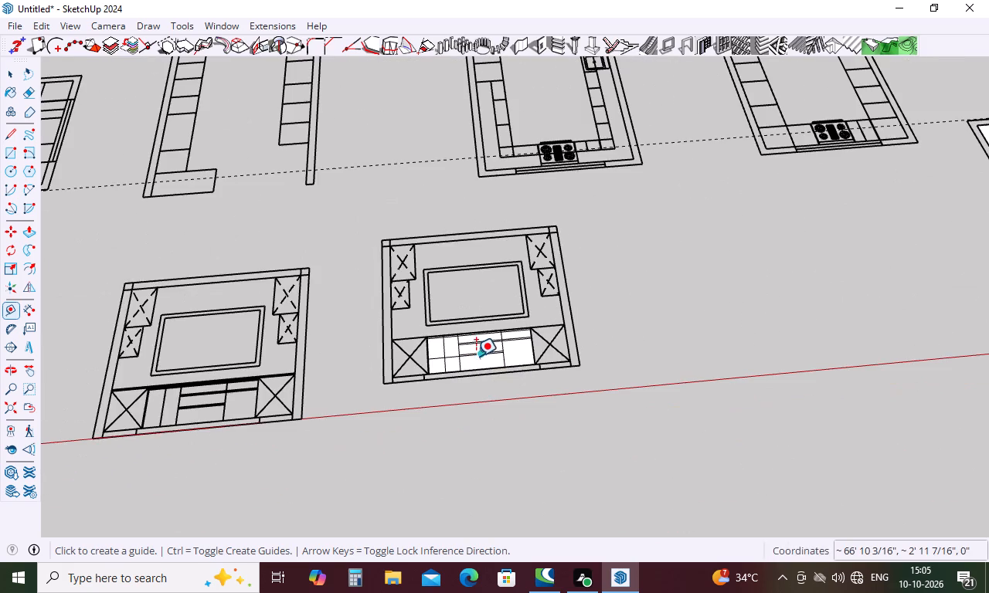
scroll(476, 356, down, 11)
scroll(450, 193, up, 4)
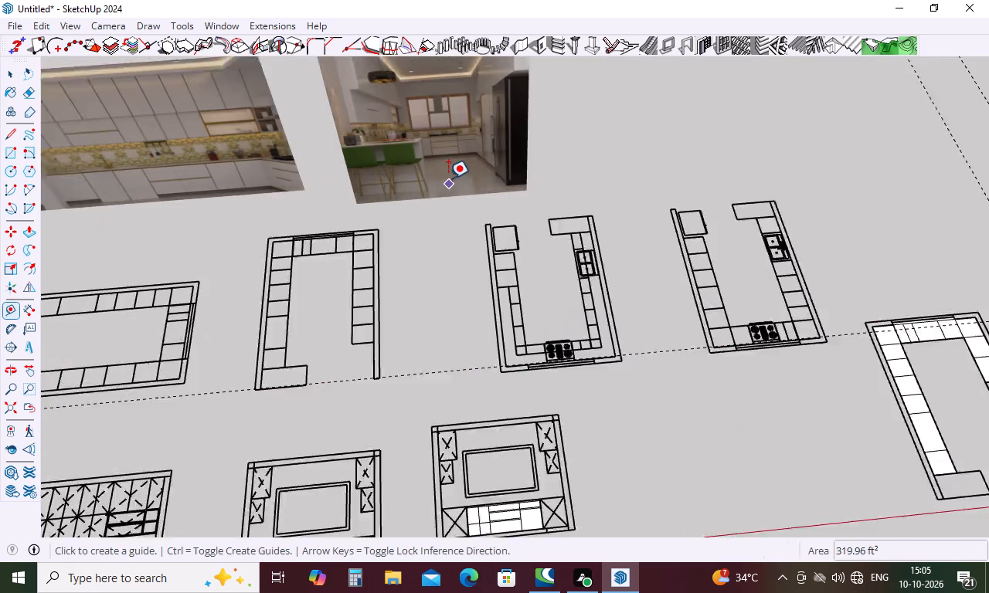
scroll(448, 178, up, 9)
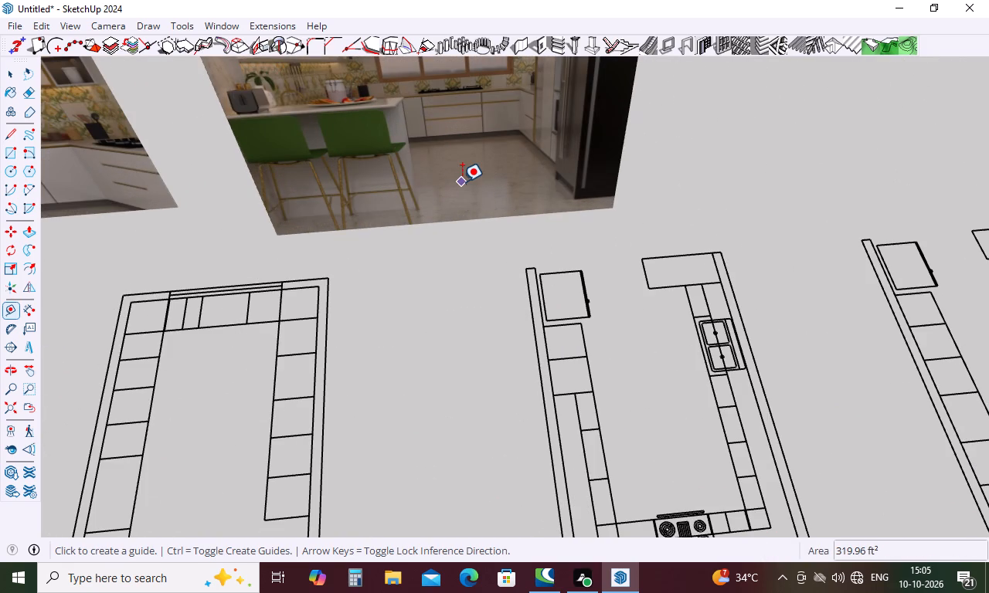
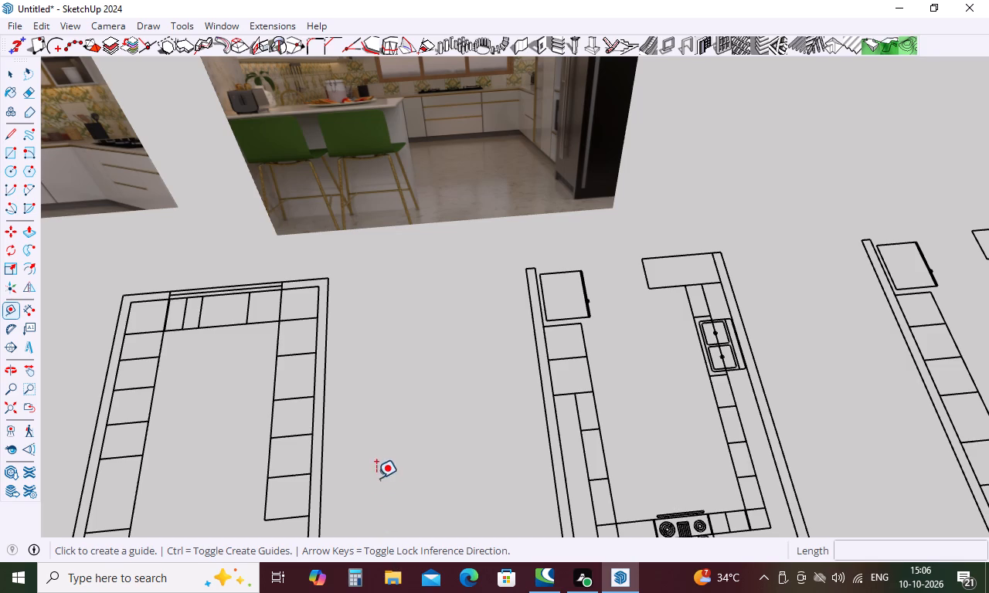
Examine the kitchen reference photo and the drawing containing the white-faced cabinet section to compare their cabinet layouts.
scroll(417, 398, down, 17)
middle_drag(684, 466, 686, 460)
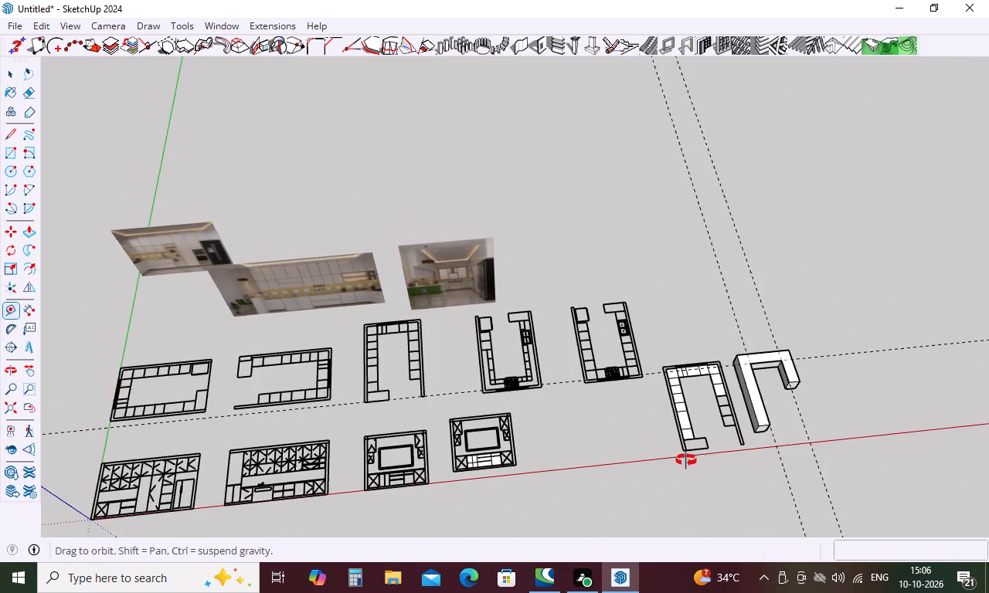
middle_drag(686, 460, 686, 388)
scroll(460, 453, up, 19)
scroll(641, 462, up, 6)
middle_drag(540, 431, 527, 480)
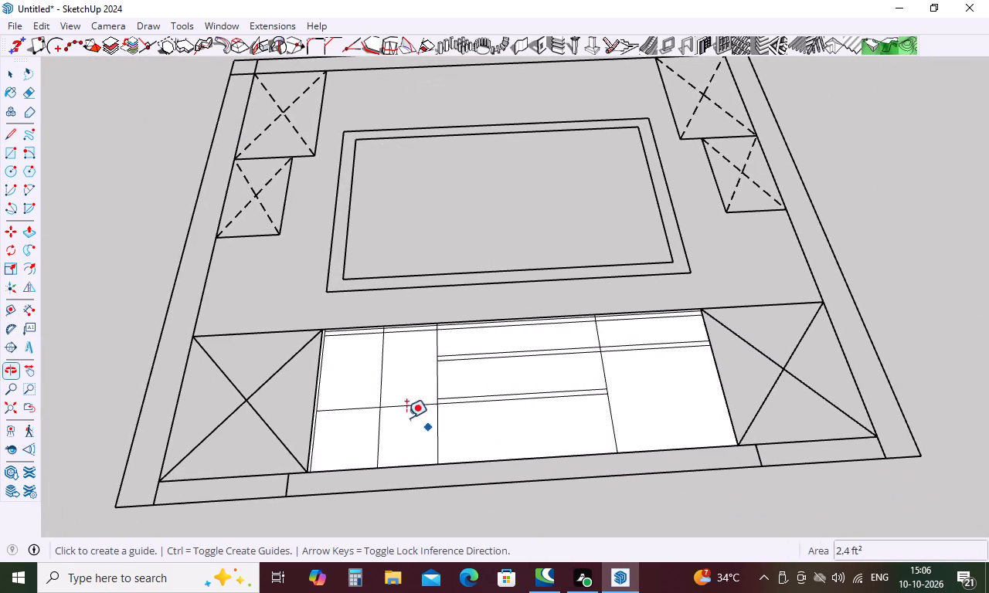
scroll(325, 351, down, 18)
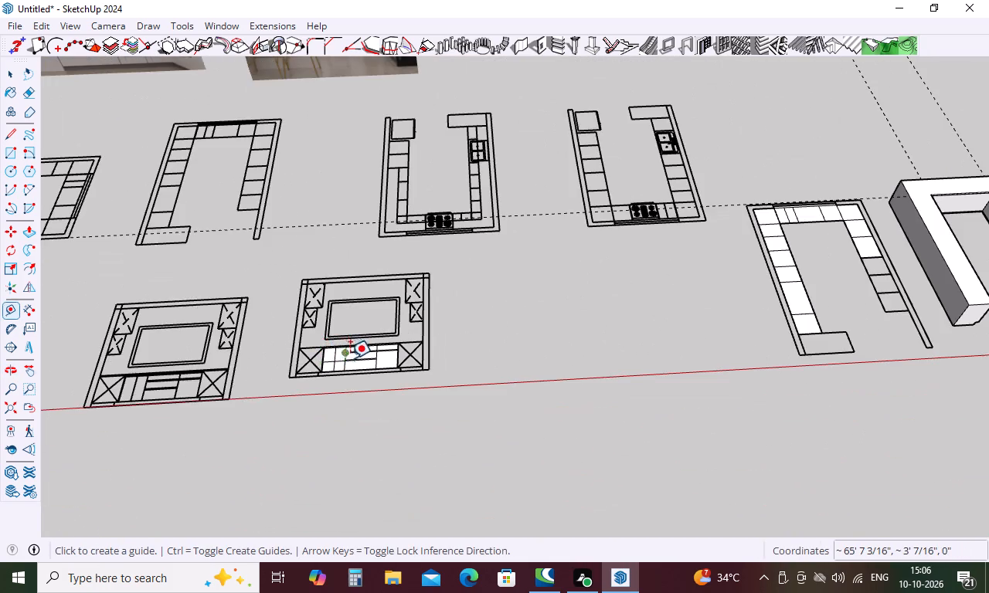
scroll(350, 358, down, 5)
scroll(337, 157, up, 14)
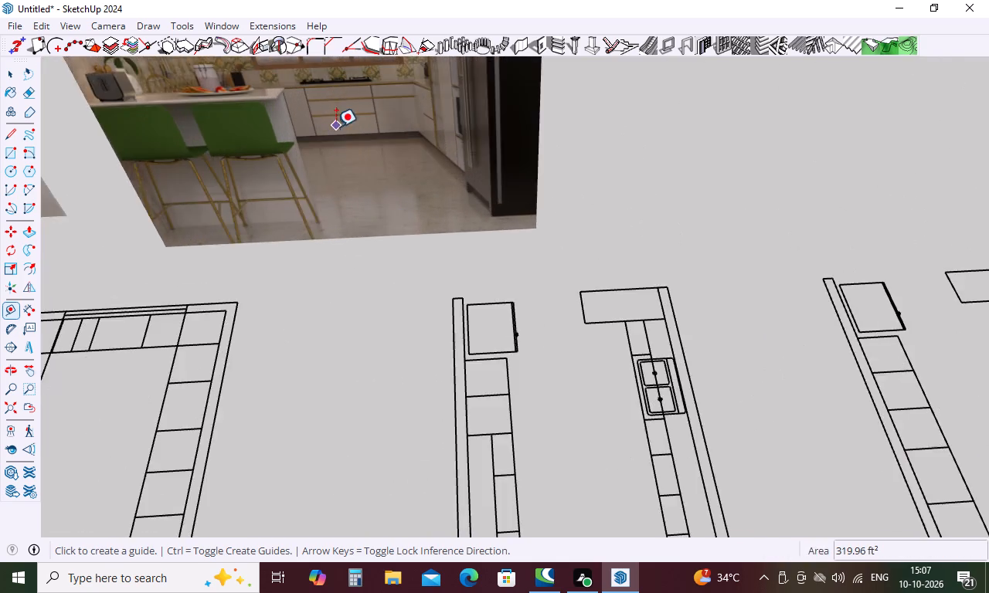
scroll(336, 127, up, 4)
scroll(420, 103, up, 6)
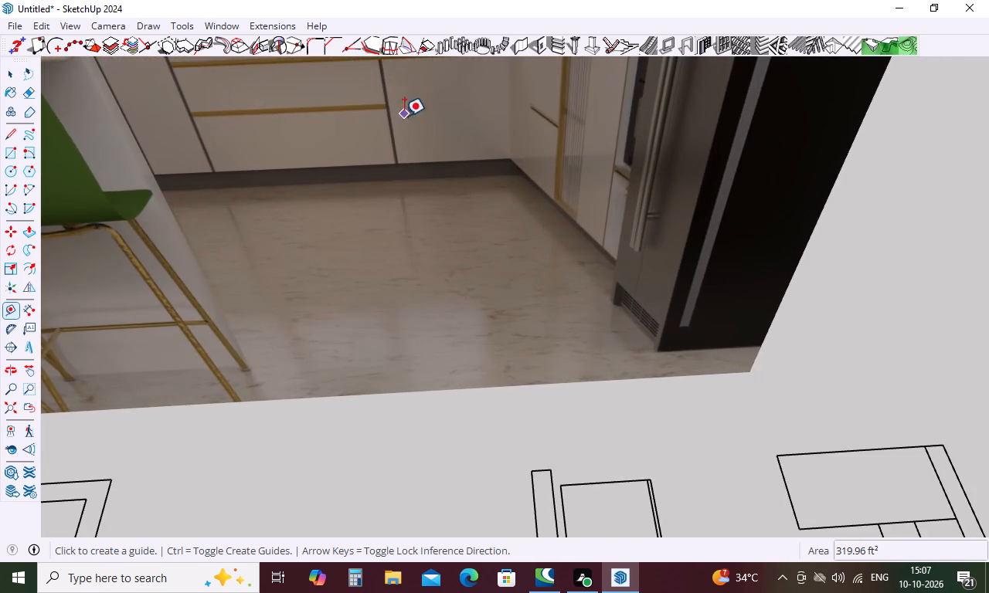
middle_drag(403, 117, 406, 90)
scroll(404, 112, up, 1)
scroll(403, 150, down, 17)
middle_drag(403, 156, 403, 188)
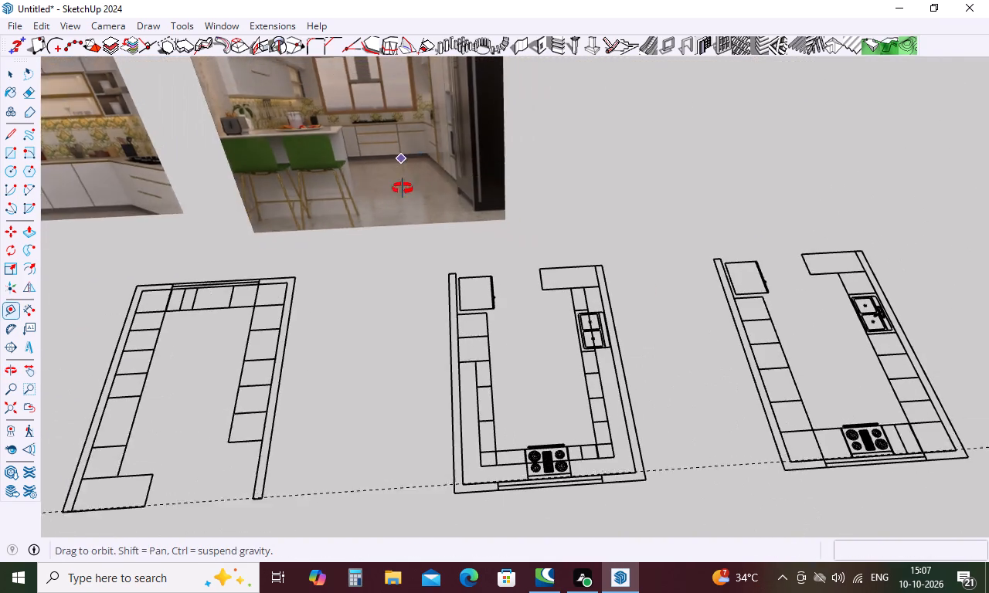
middle_drag(403, 188, 426, 155)
scroll(426, 155, up, 1)
scroll(426, 154, down, 6)
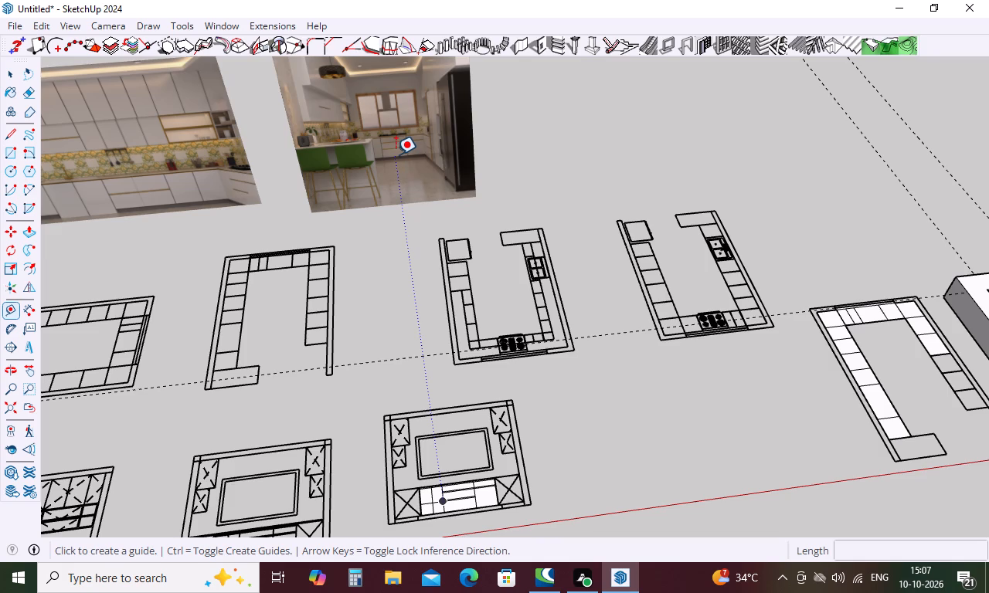
middle_drag(393, 158, 399, 139)
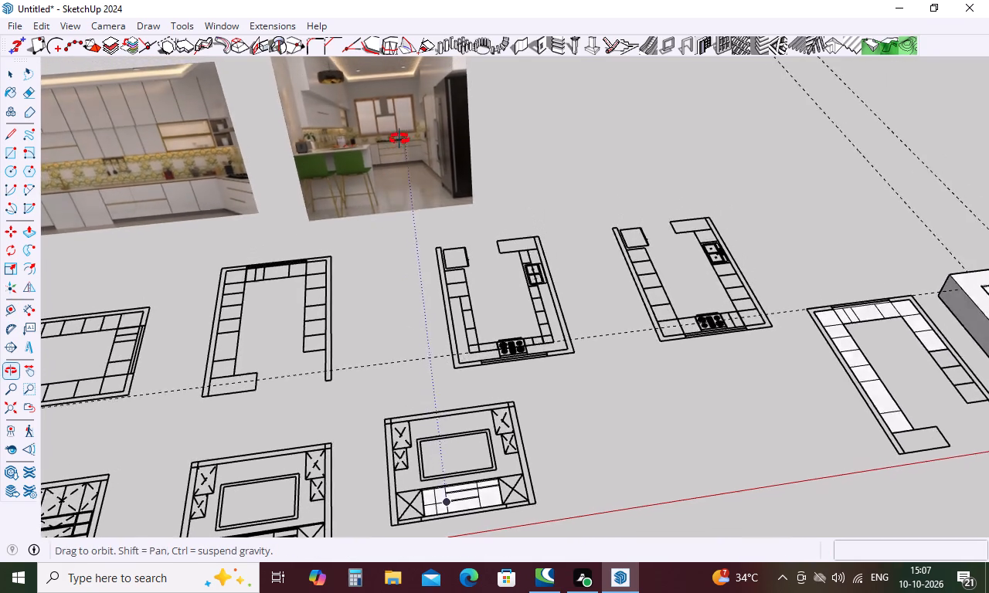
middle_drag(399, 139, 404, 115)
scroll(404, 115, up, 3)
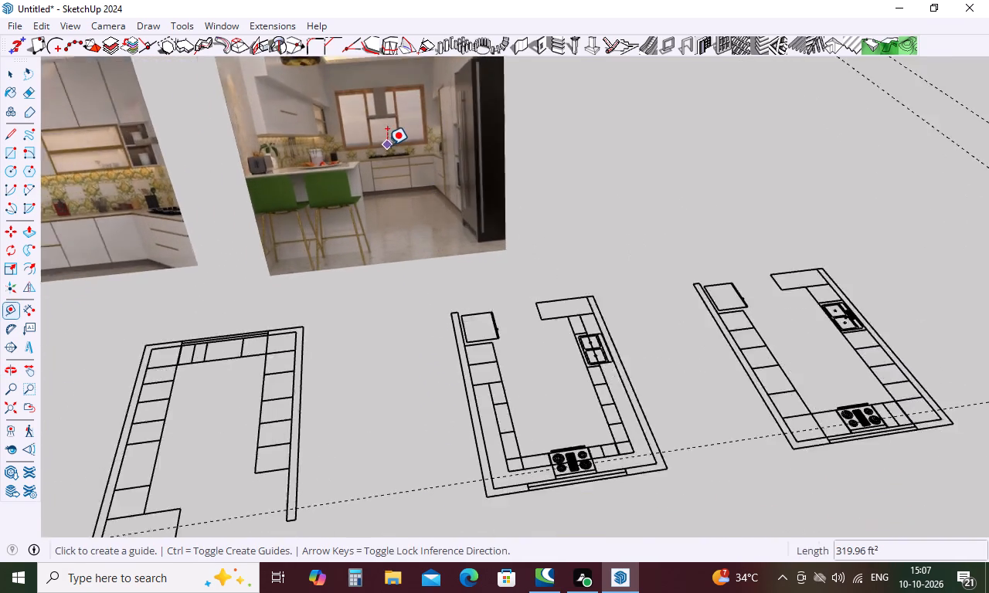
scroll(387, 145, up, 4)
middle_drag(371, 176, 376, 164)
scroll(377, 161, up, 1)
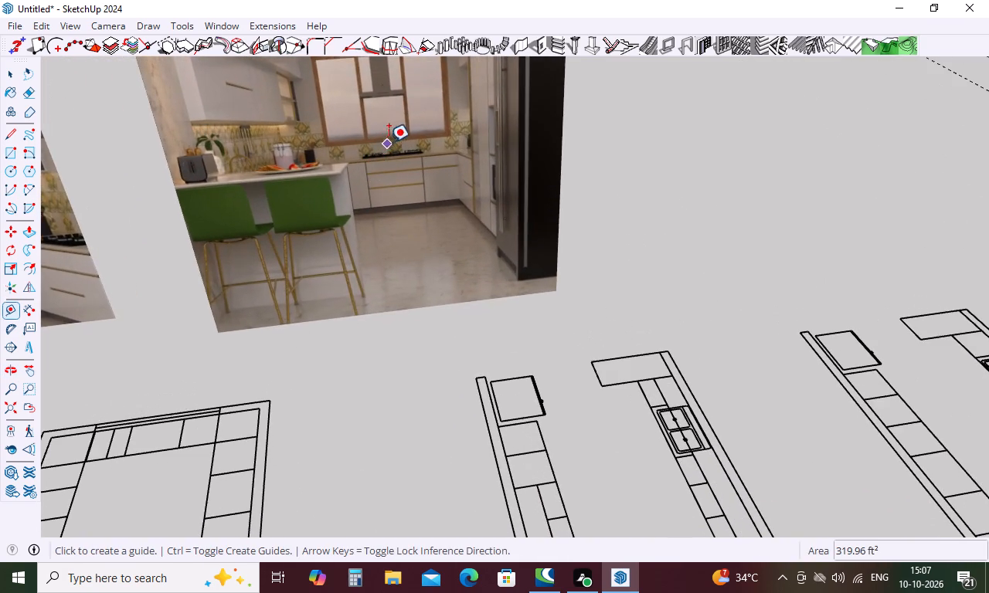
scroll(411, 124, down, 16)
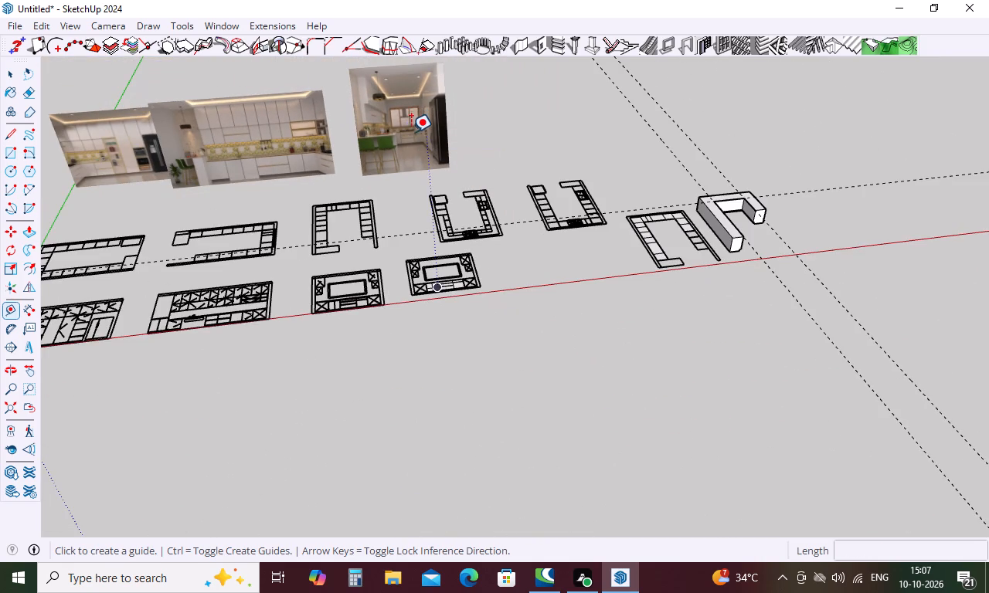
scroll(420, 272, up, 5)
scroll(441, 307, up, 20)
scroll(441, 307, up, 1)
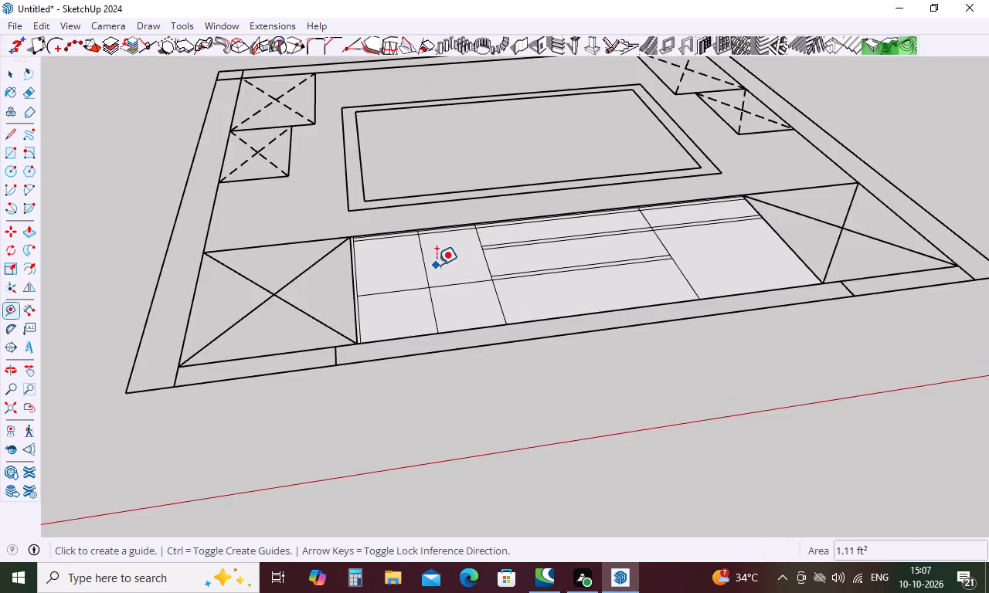
scroll(437, 265, up, 4)
middle_drag(427, 265, 405, 354)
scroll(372, 251, down, 11)
scroll(386, 256, down, 20)
scroll(386, 256, down, 4)
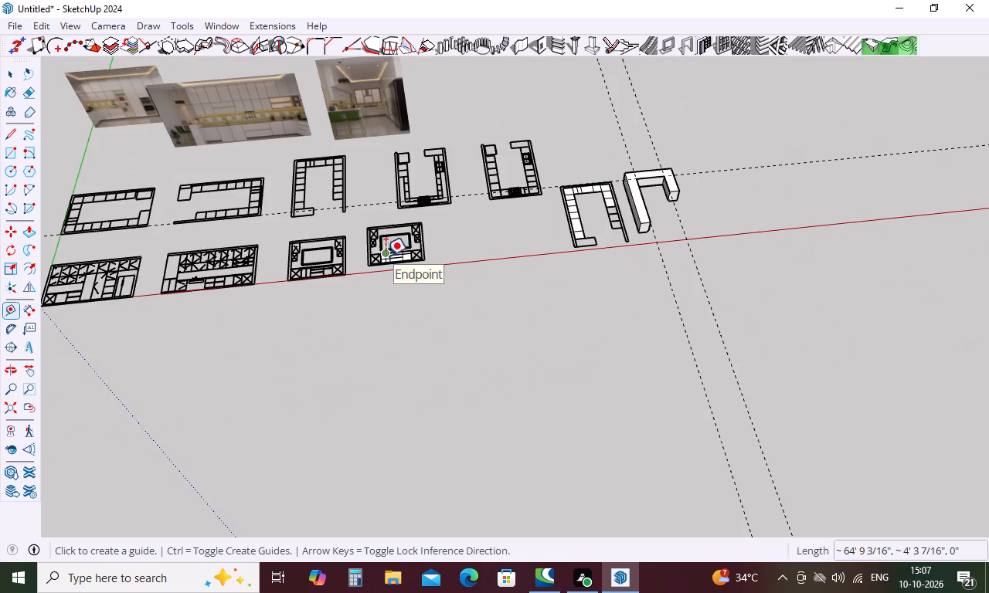
scroll(386, 137, up, 18)
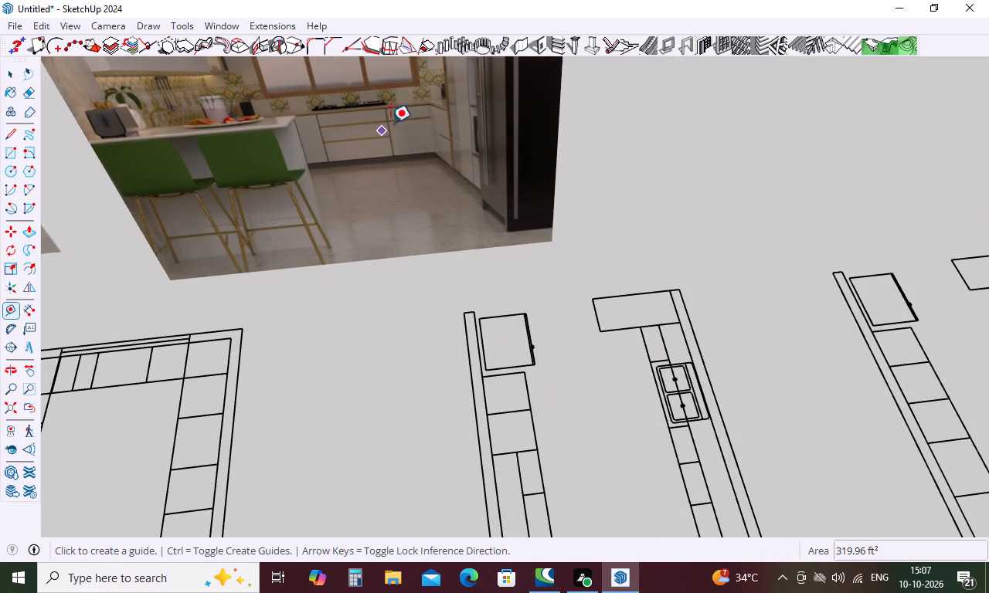
scroll(396, 115, down, 18)
scroll(398, 267, up, 7)
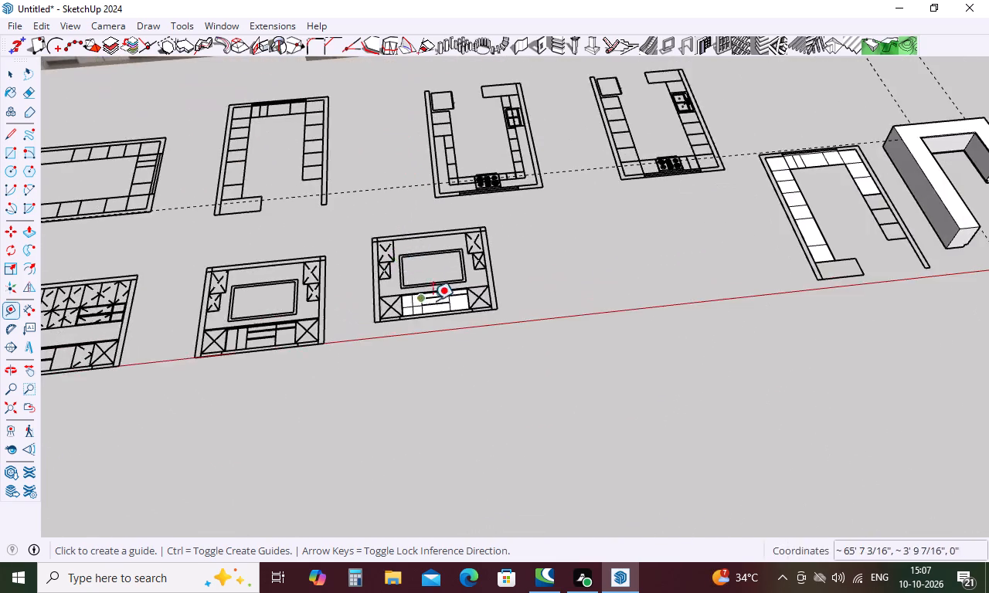
scroll(433, 300, up, 13)
key(Escape)
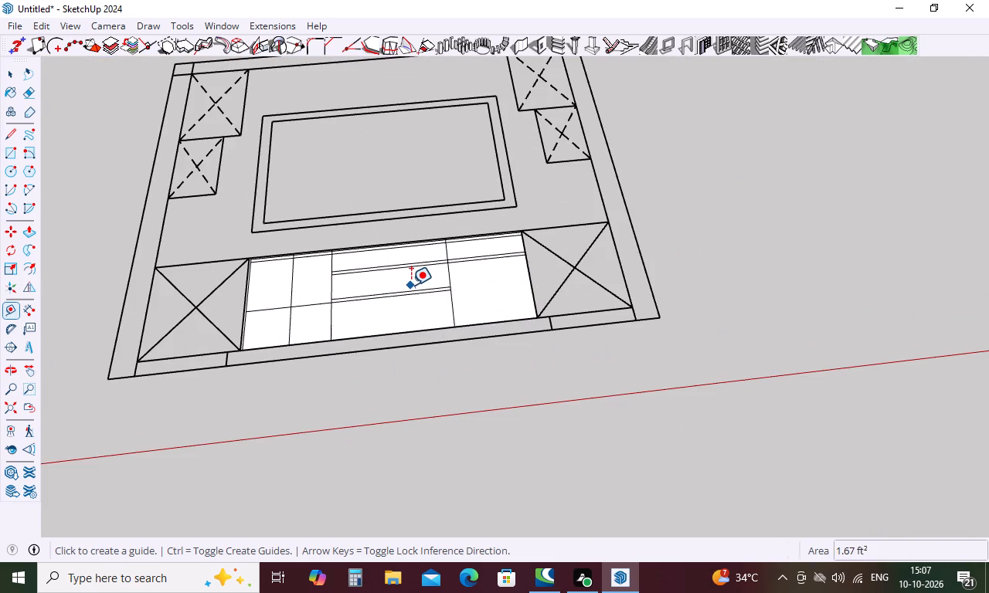
Check the thickness of the upper horizontal strip at the cabinet section's right-hand vertical divider with the Dimension tool.
click(29, 311)
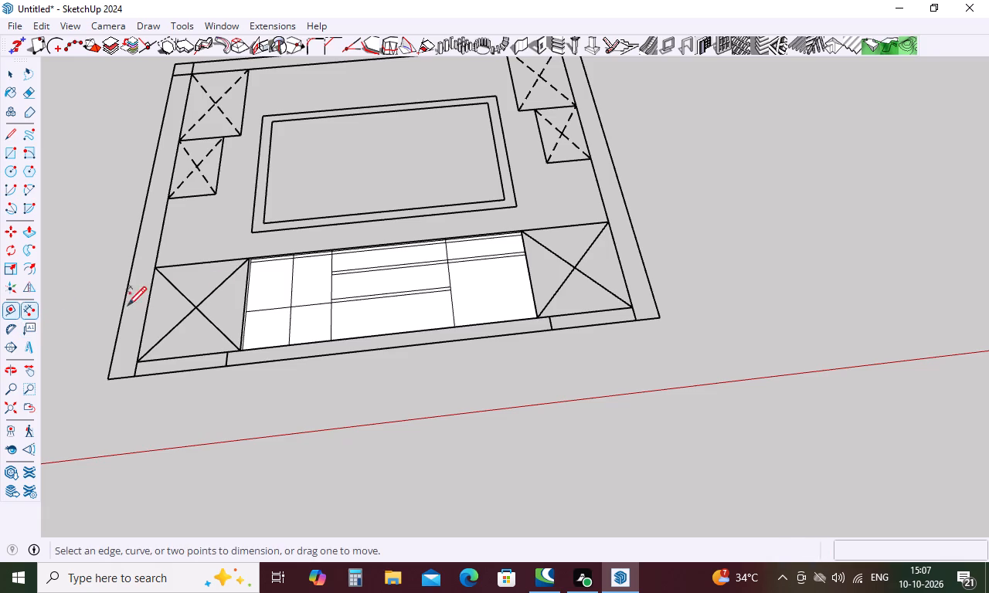
scroll(437, 261, up, 18)
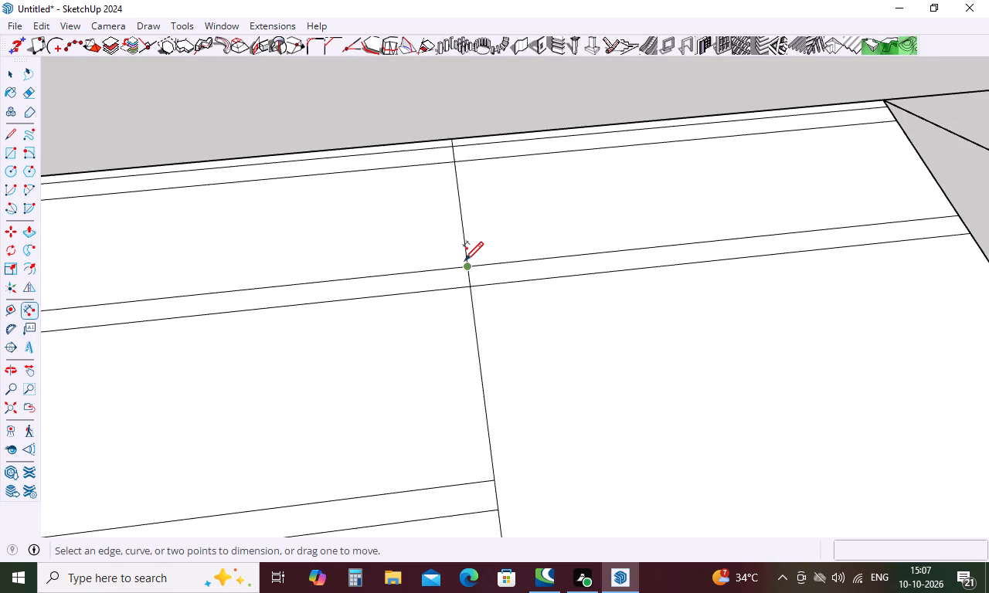
click(465, 263)
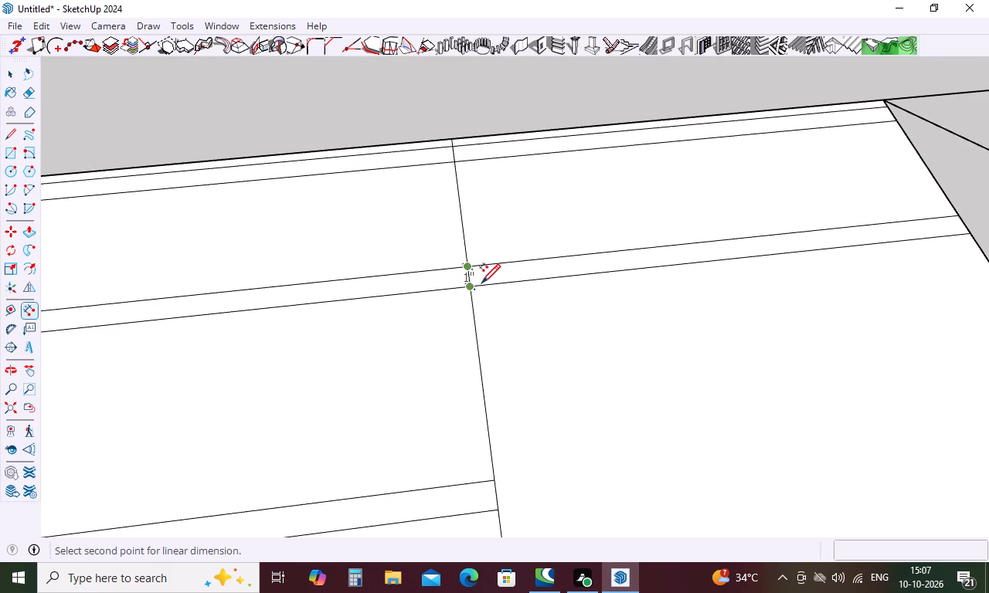
key(Escape)
Place a guide 1" to the right of the cabinet section's right-hand divider and trace it with a 2' 5" full-height line.
key(t)
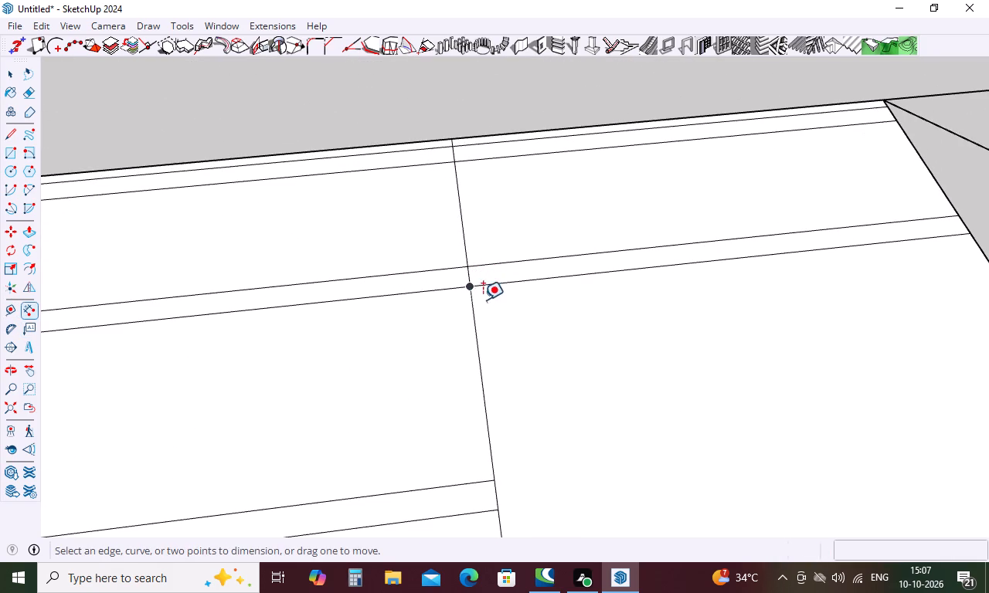
click(476, 347)
key(1)
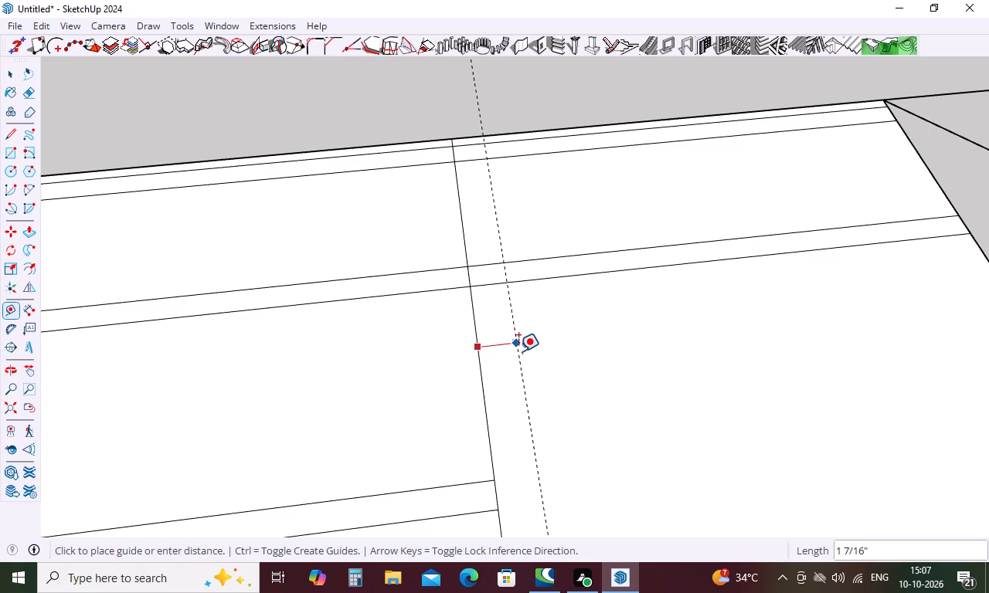
key(Return)
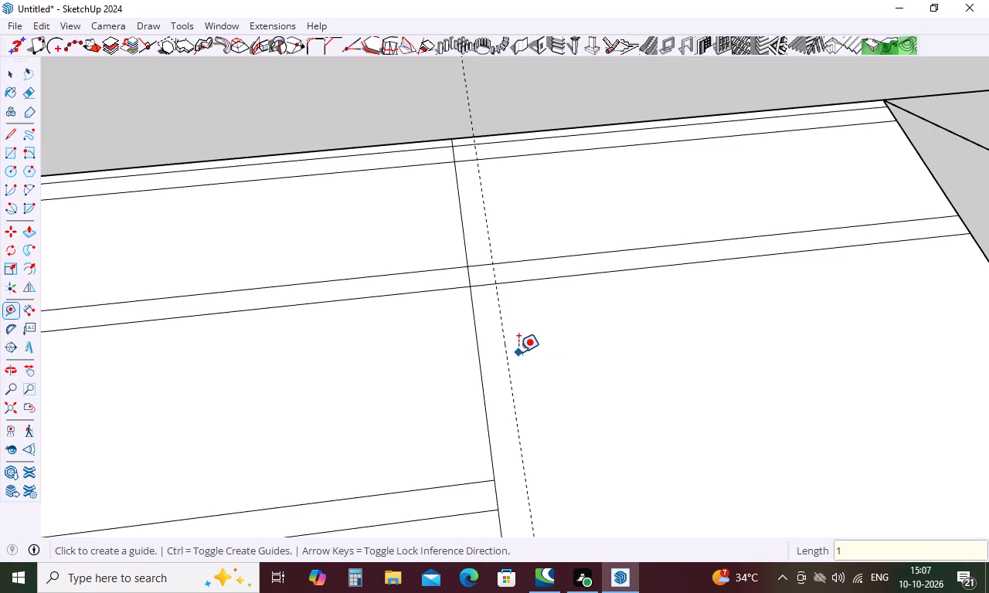
key(Escape)
scroll(441, 185, down, 6)
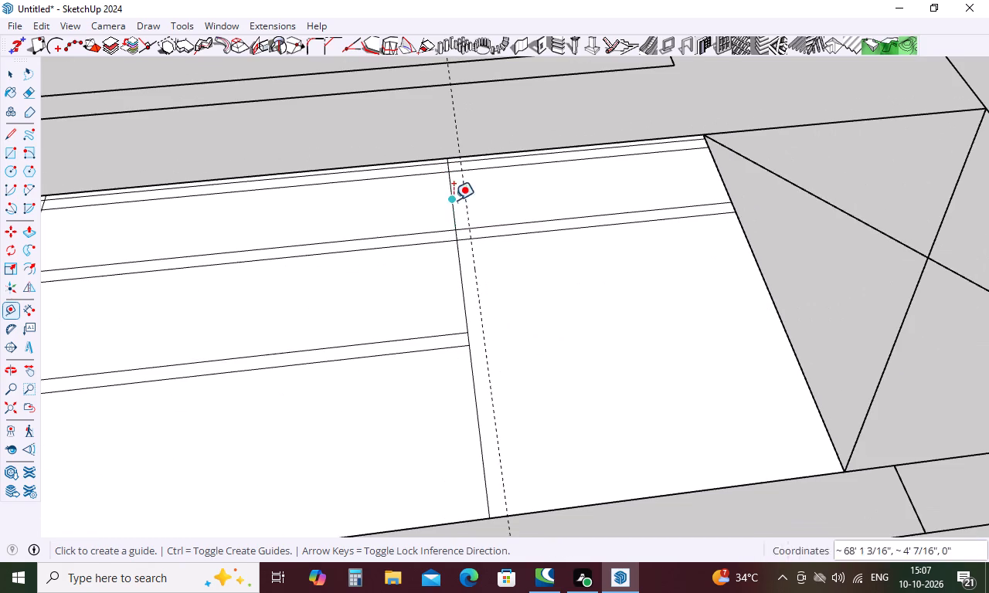
key(l)
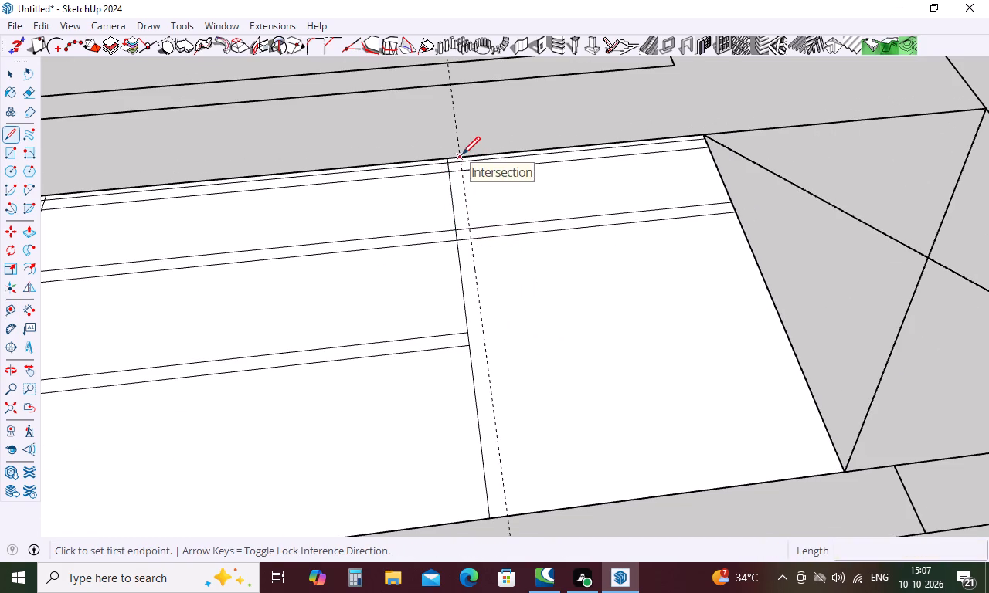
click(462, 154)
click(514, 513)
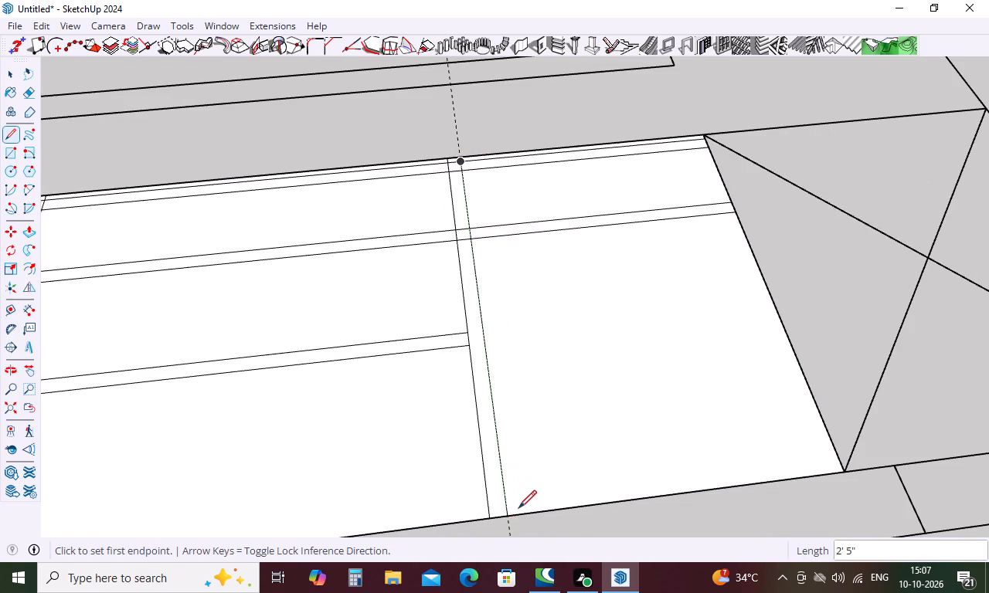
key(Escape)
scroll(559, 310, down, 5)
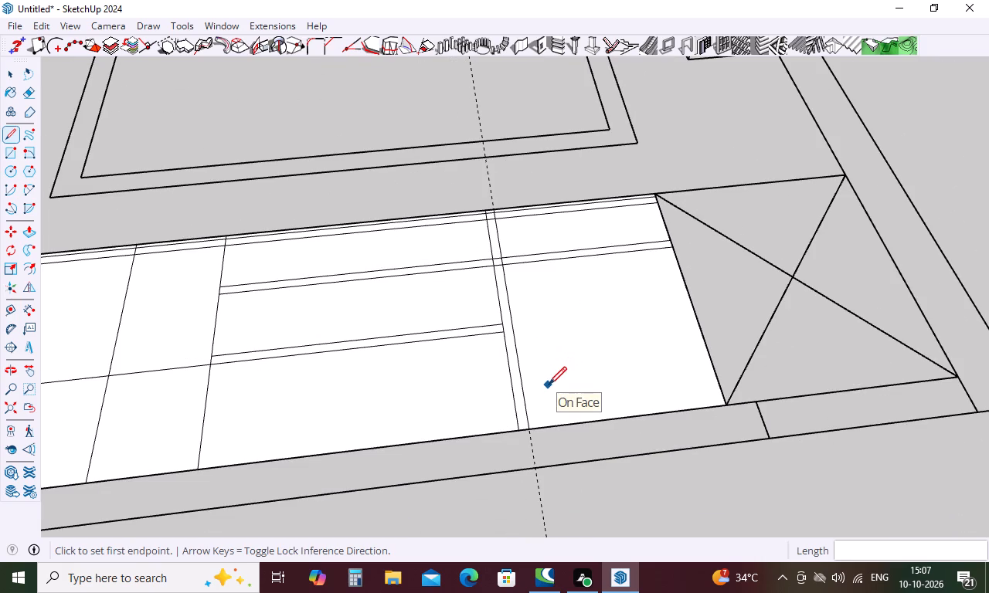
Place a guide 1" inside the white cabinet section's right edge and trace it with a 2' 5" full-height line.
key(space)
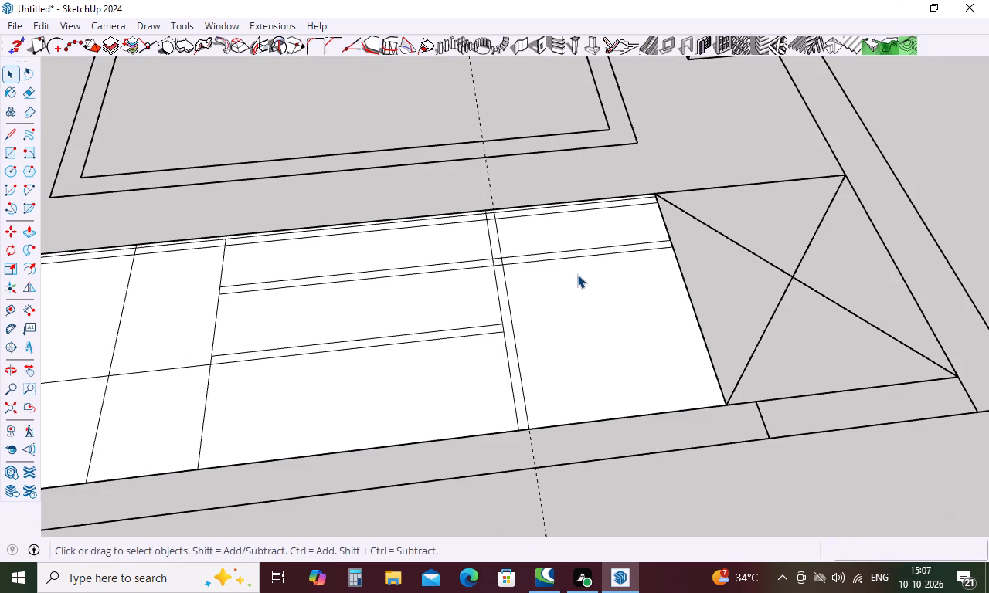
key(t)
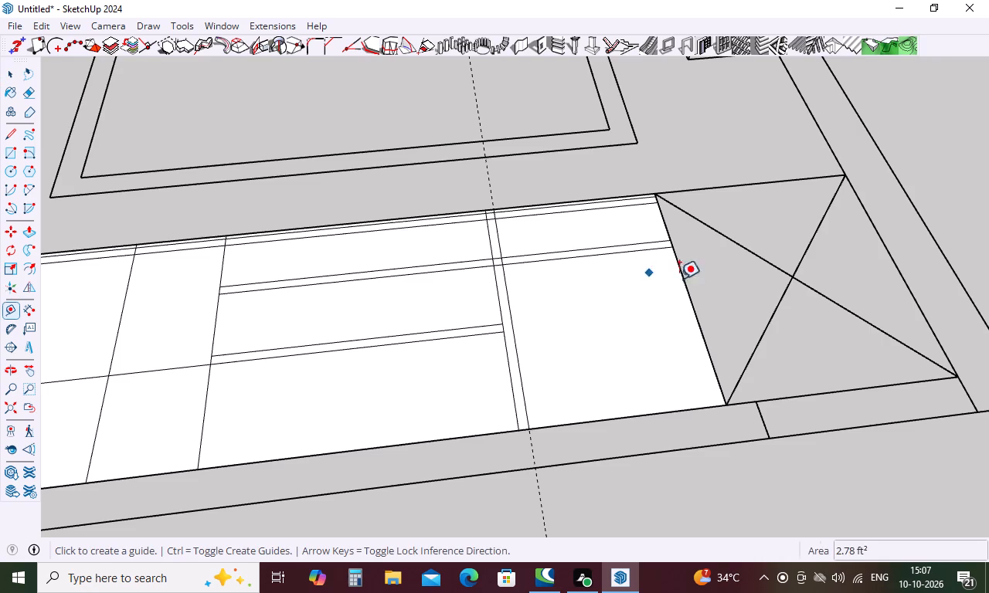
click(685, 282)
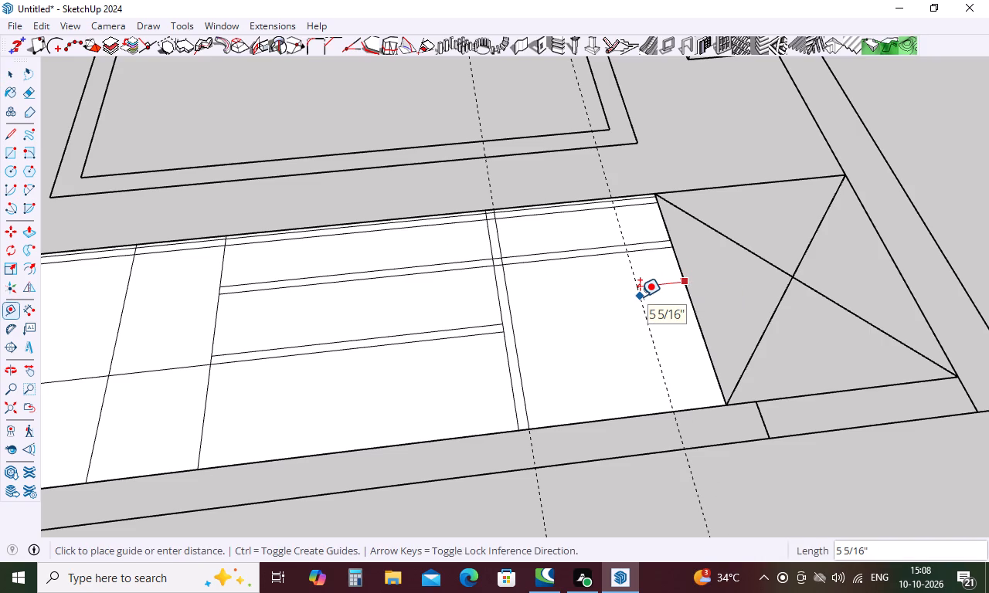
key(1)
key(Return)
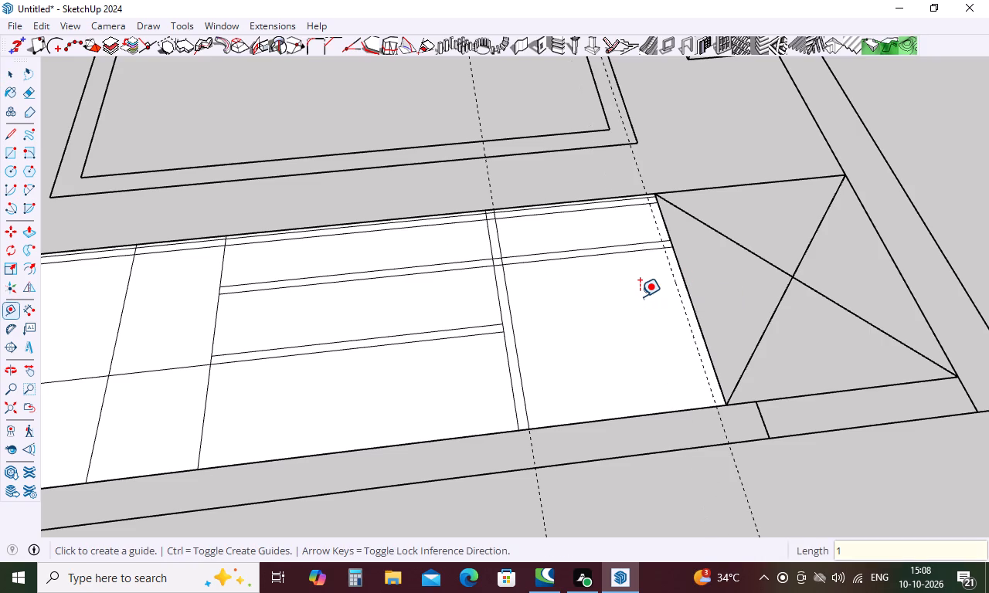
key(Escape)
key(l)
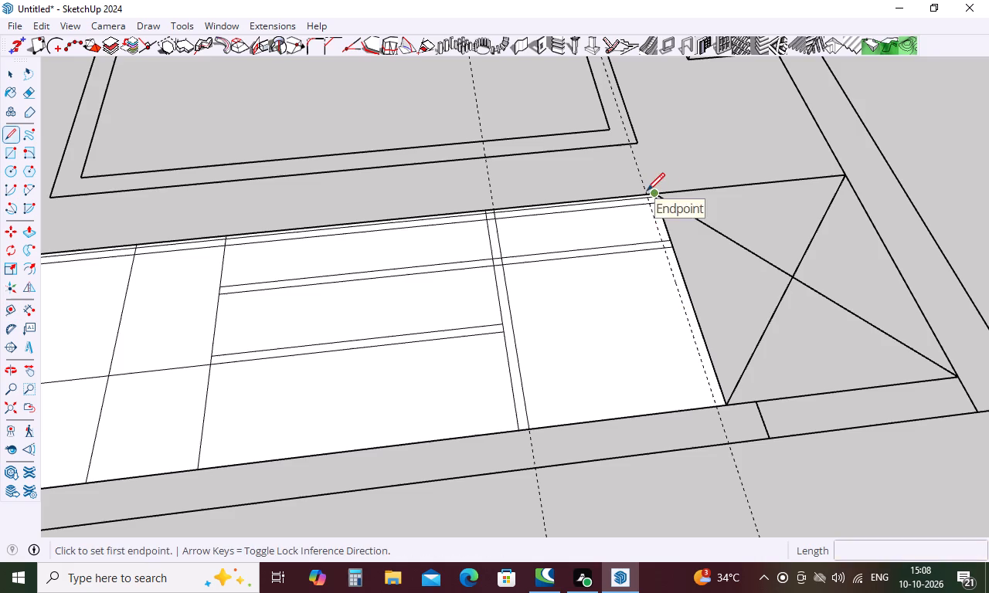
click(644, 195)
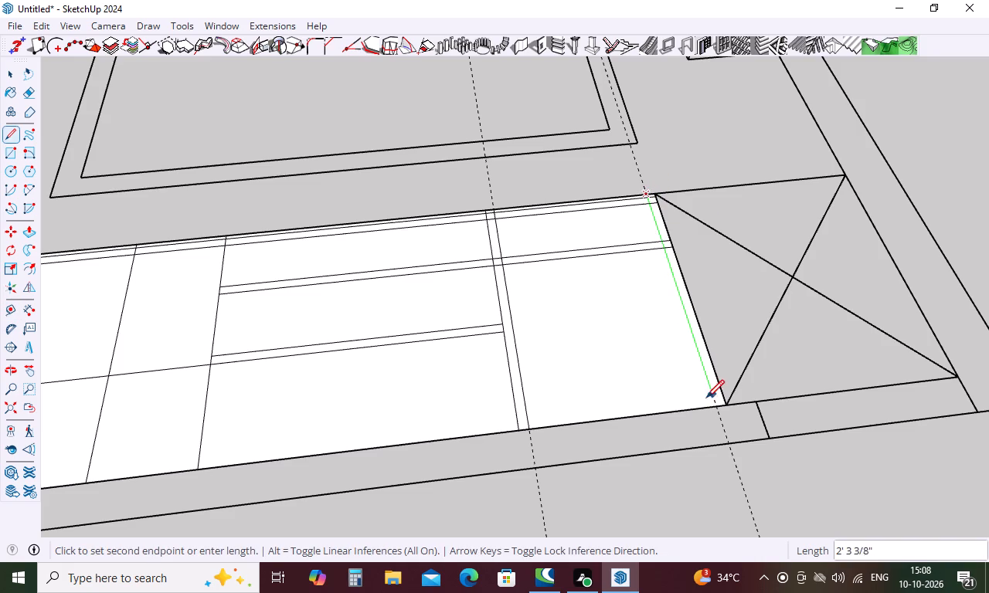
scroll(714, 407, up, 2)
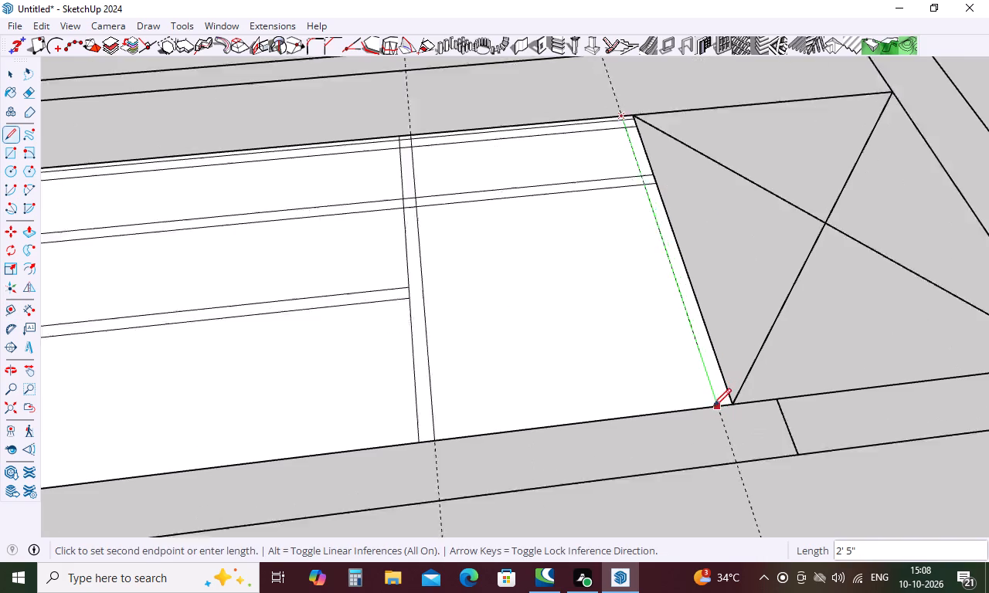
scroll(713, 406, up, 10)
click(723, 413)
scroll(730, 322, down, 8)
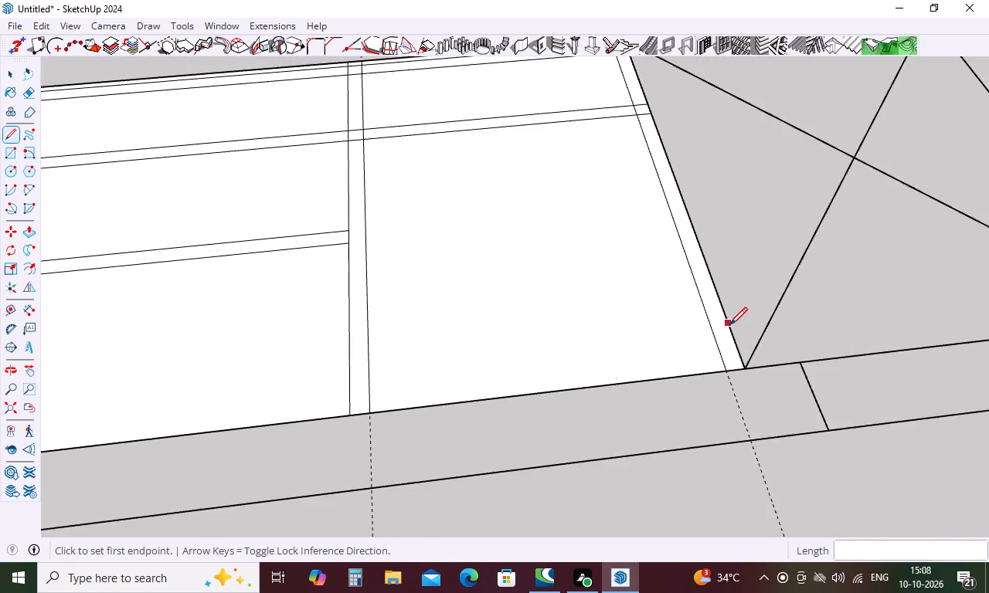
scroll(729, 325, down, 9)
key(space)
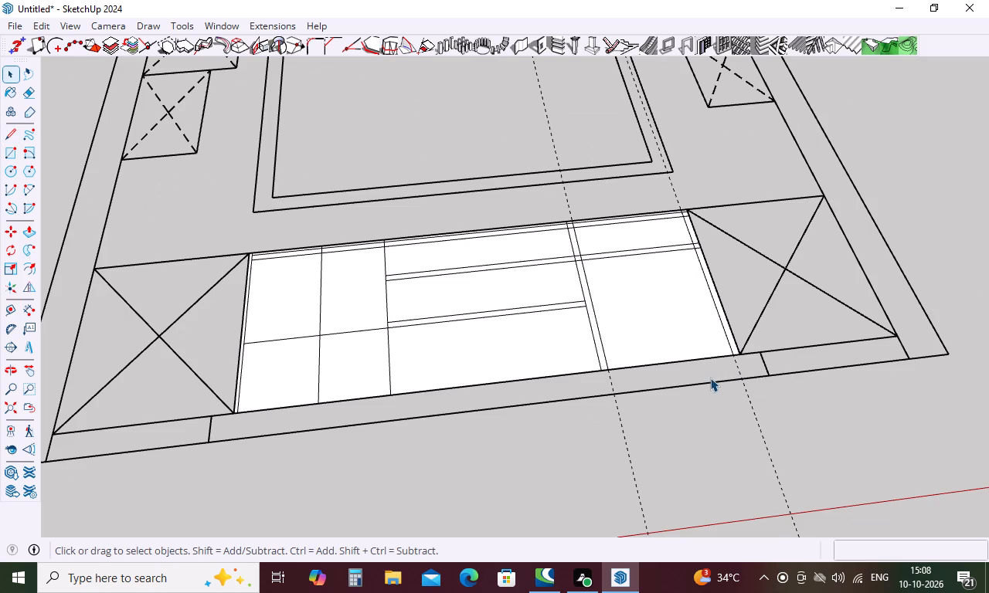
Examine the base cabinets in the kitchen reference photo with the green stools against the white-faced cabinet section's layout.
scroll(624, 377, down, 5)
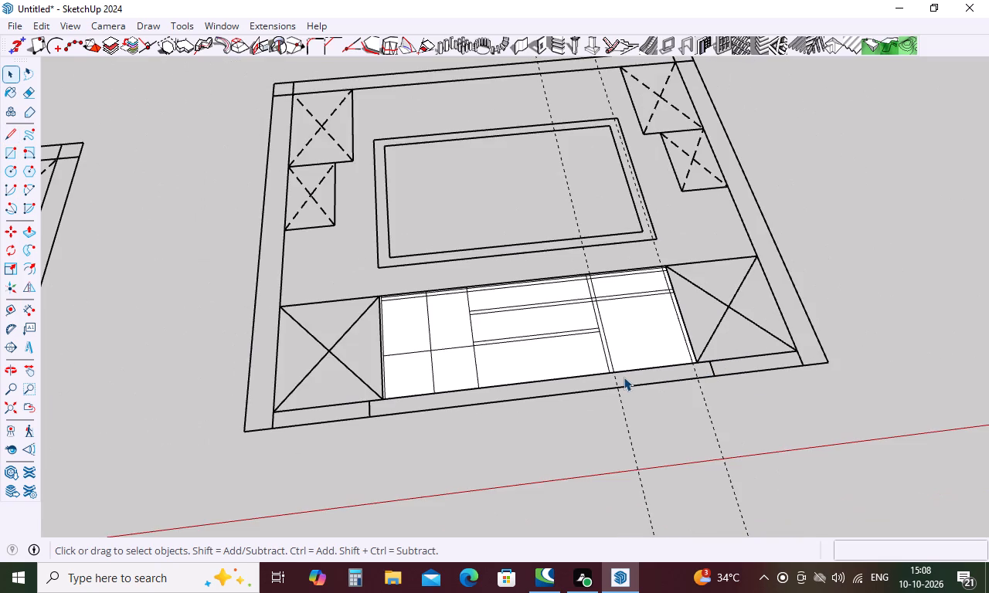
scroll(624, 377, down, 10)
scroll(624, 377, up, 1)
scroll(624, 377, down, 13)
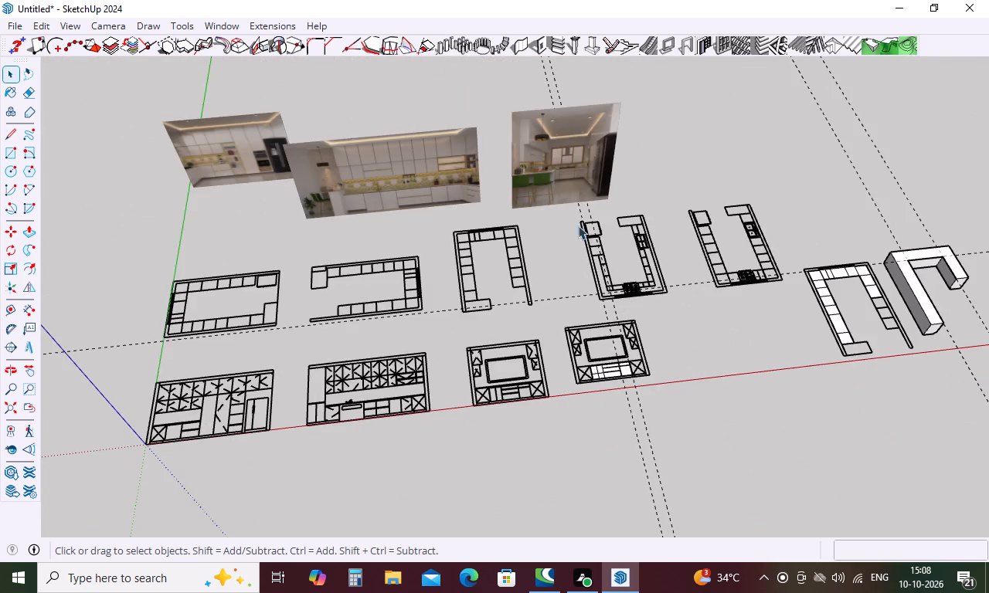
scroll(570, 174, up, 20)
scroll(570, 174, up, 9)
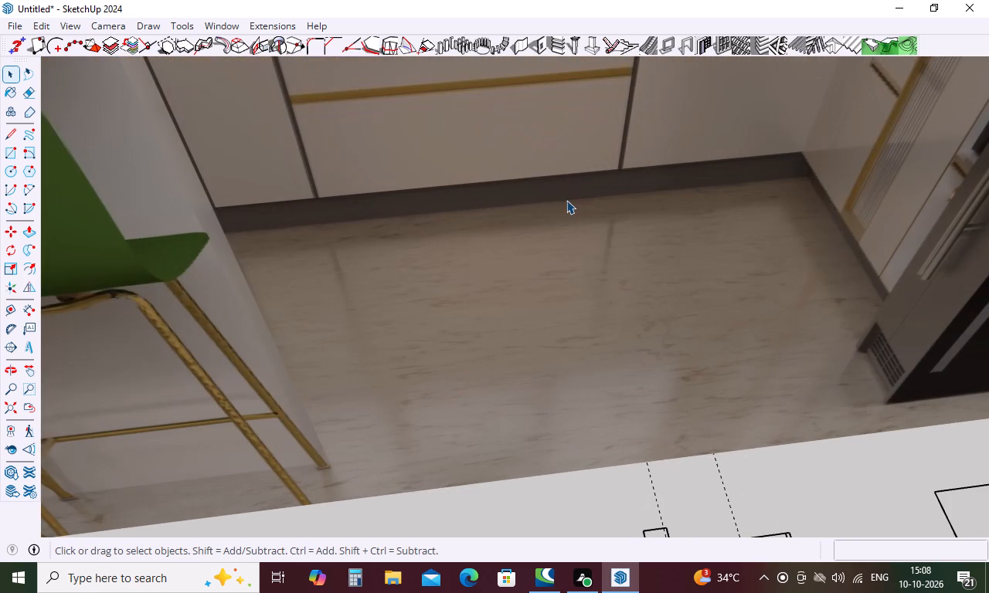
scroll(565, 208, down, 11)
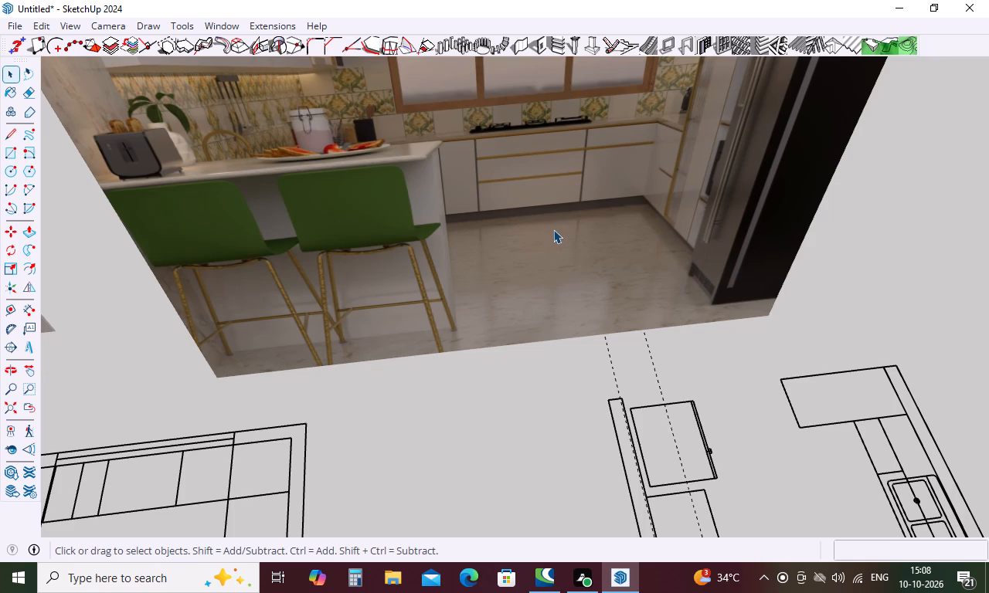
middle_drag(553, 229, 537, 229)
scroll(539, 224, down, 12)
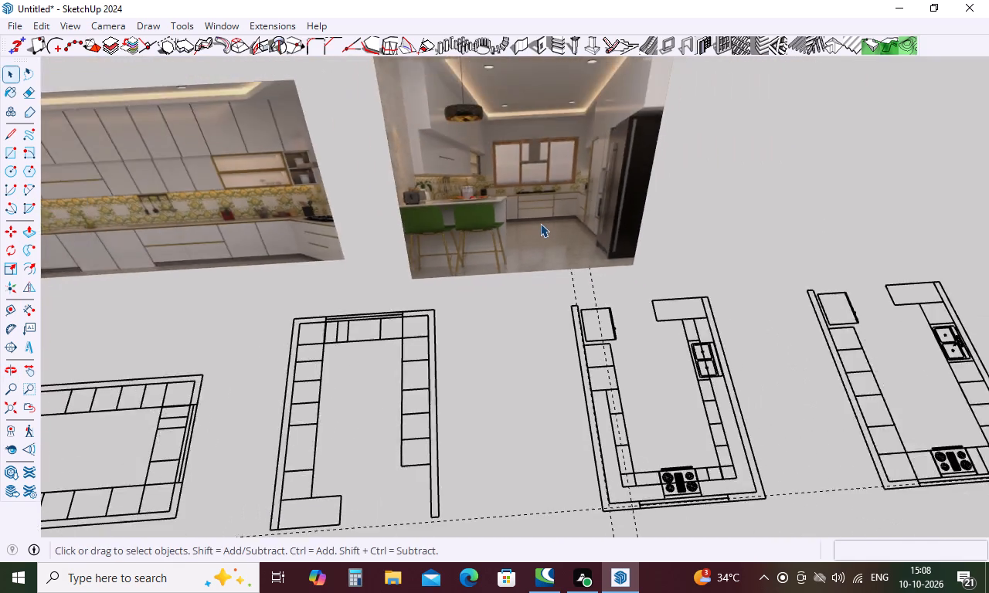
scroll(540, 223, down, 8)
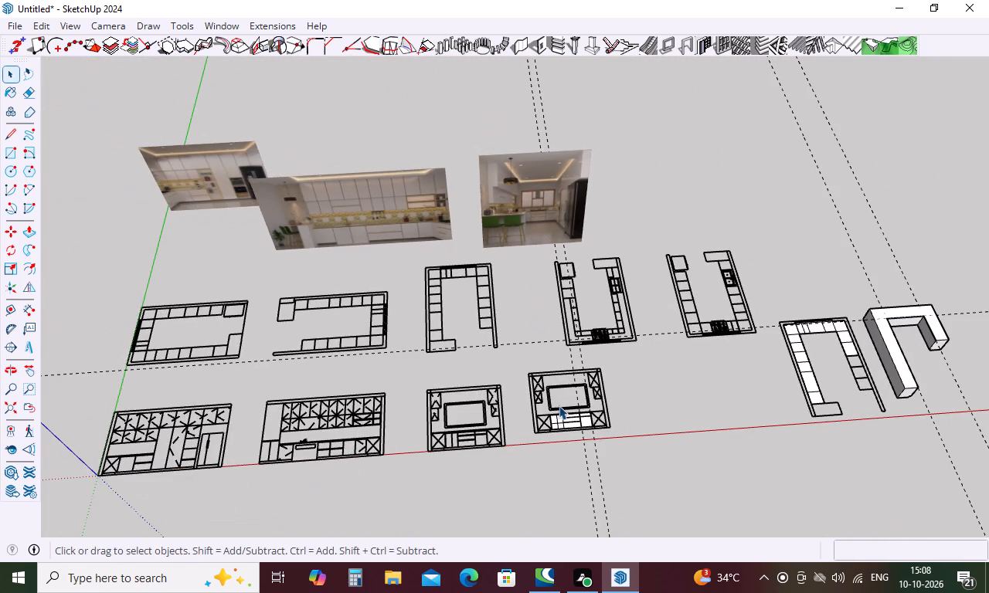
scroll(544, 261, up, 5)
scroll(517, 204, up, 7)
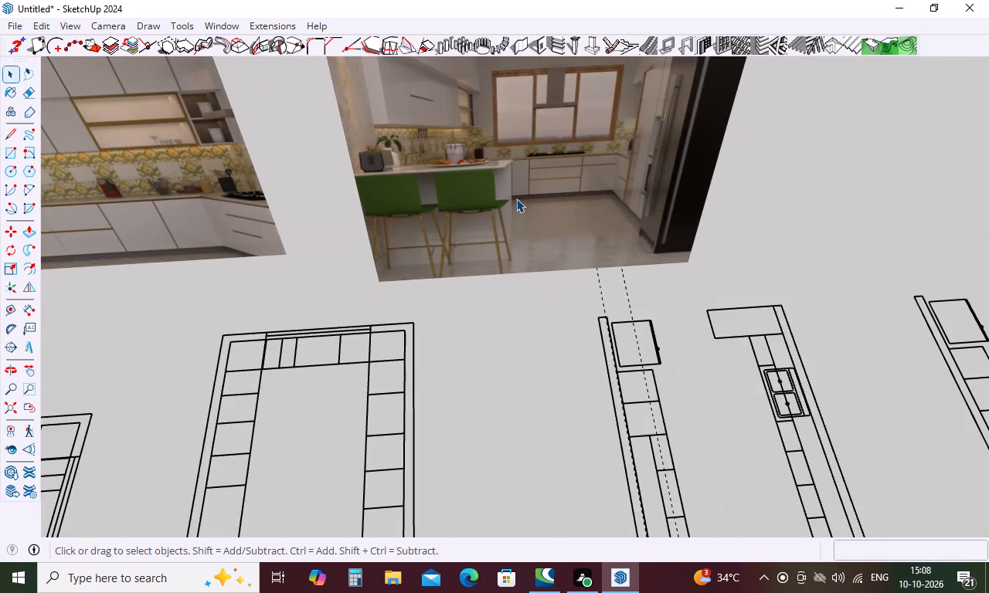
scroll(516, 198, down, 11)
scroll(516, 198, up, 5)
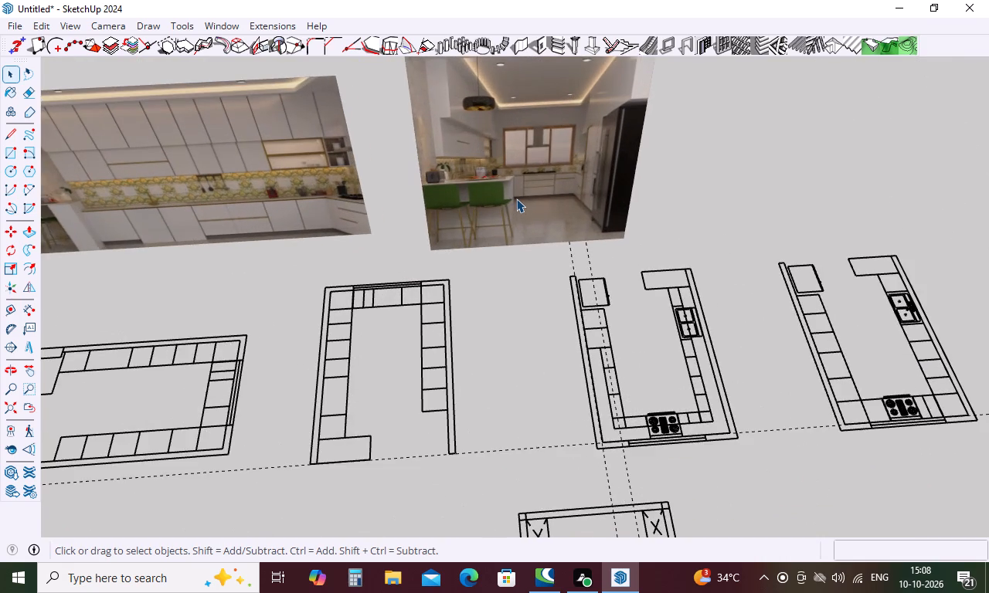
scroll(516, 198, down, 5)
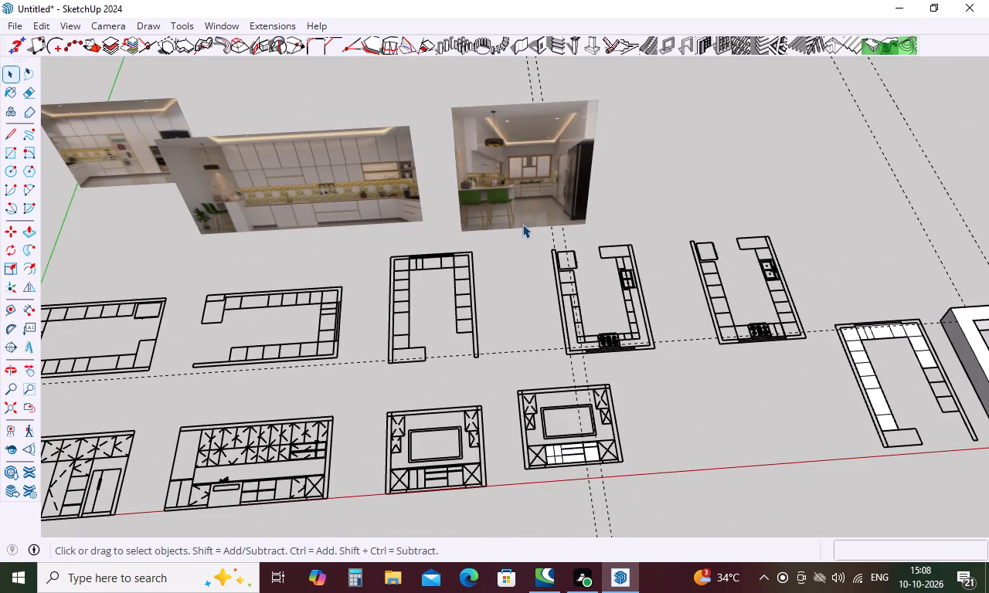
scroll(522, 224, up, 10)
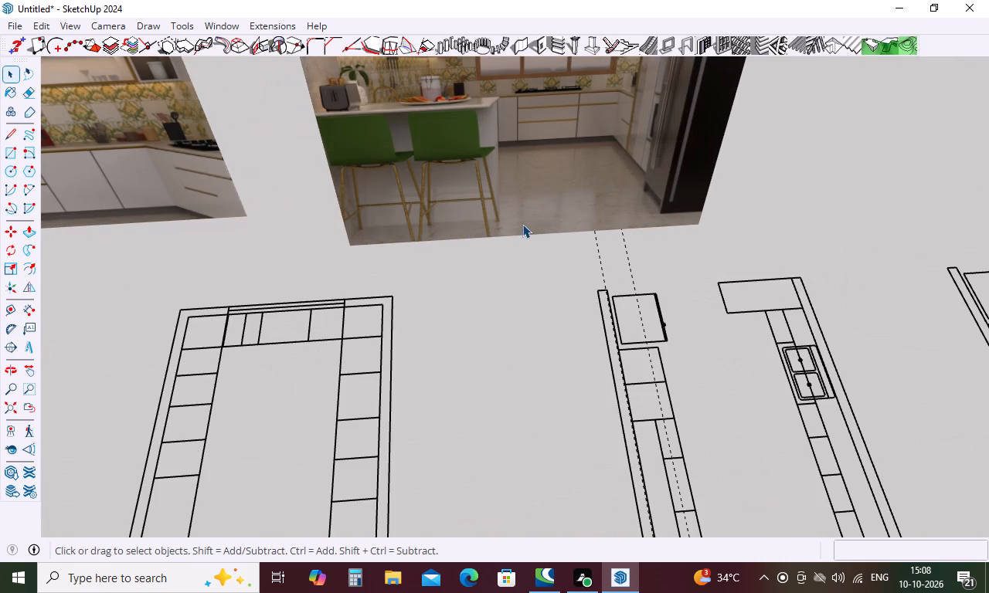
middle_drag(523, 224, 486, 208)
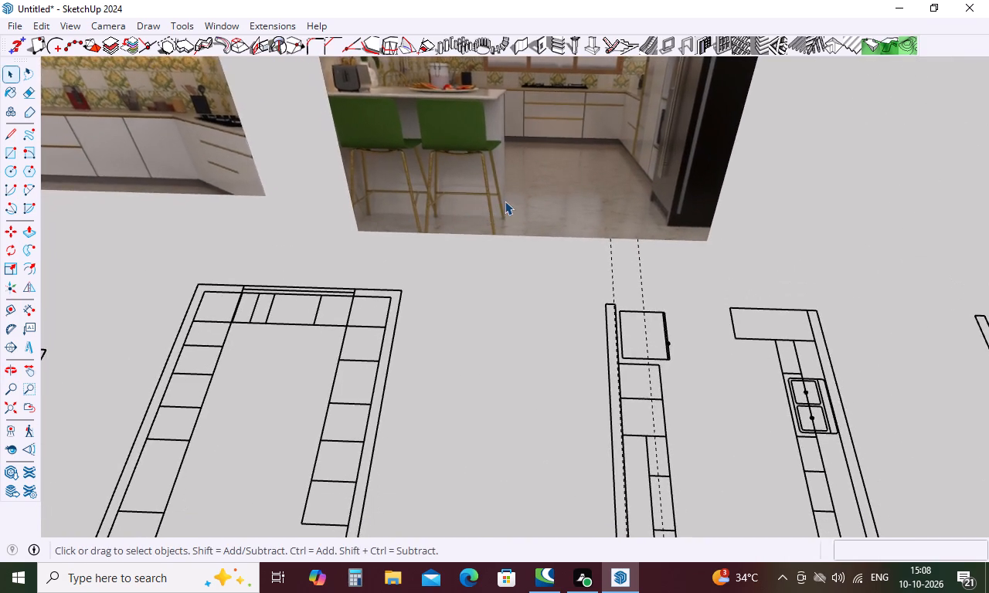
Delete the two vertical line segments and the horizontal line that subdivide the white cabinet section's left-hand compartment.
scroll(505, 201, down, 12)
scroll(508, 462, up, 6)
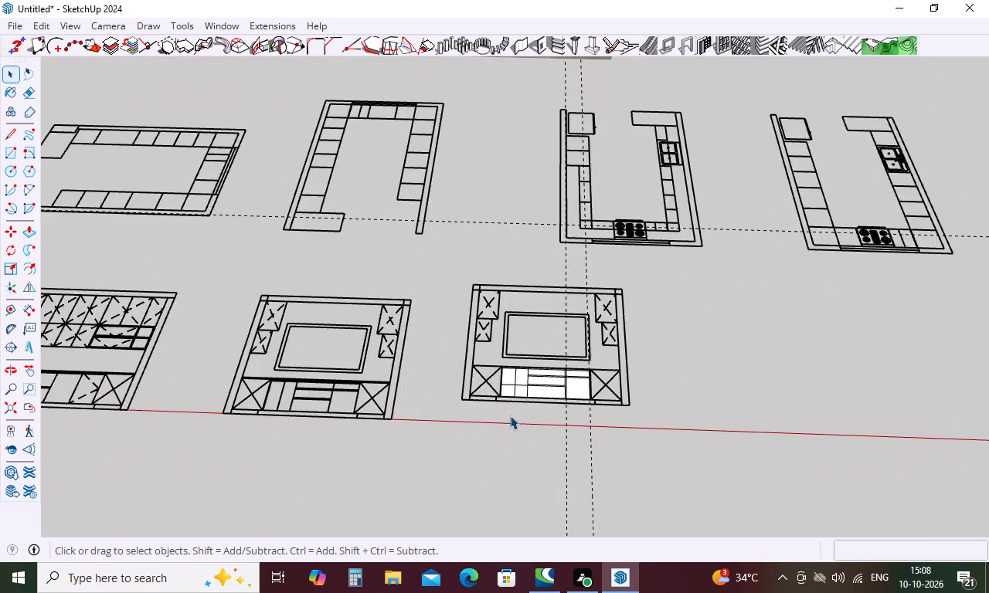
scroll(510, 405, up, 13)
click(518, 373)
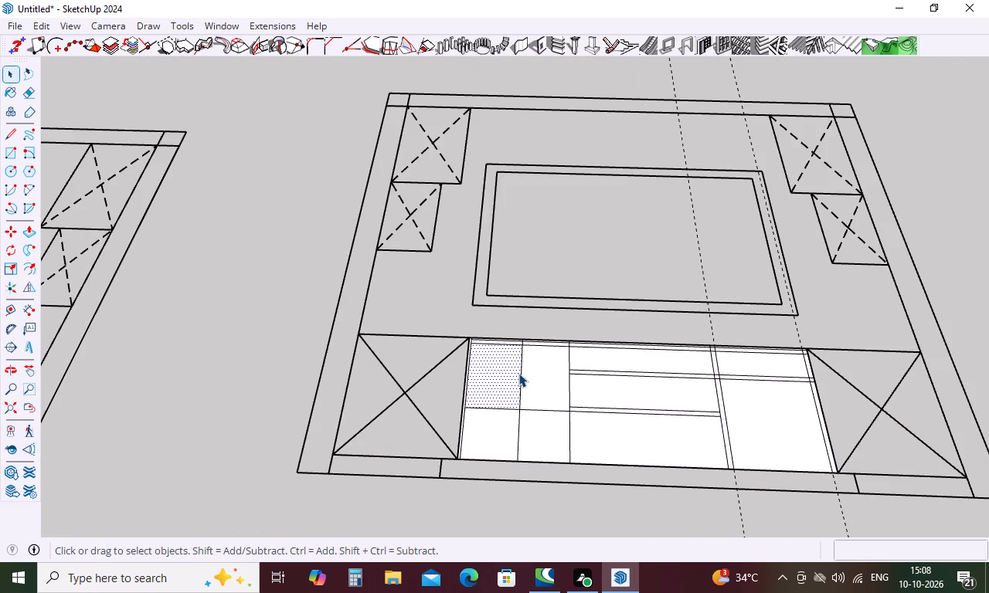
click(521, 374)
key(Delete)
click(516, 429)
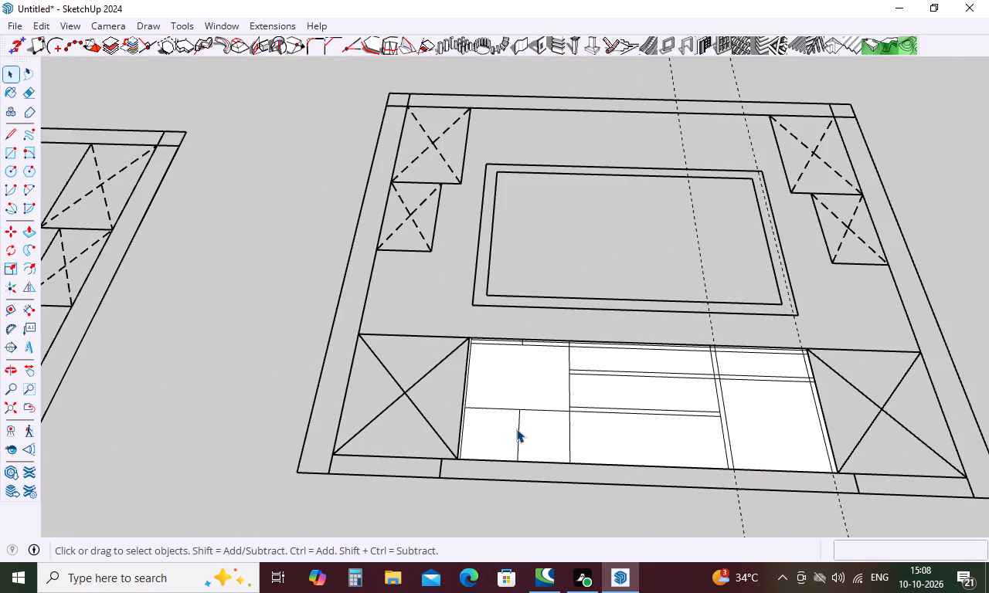
click(517, 430)
key(Delete)
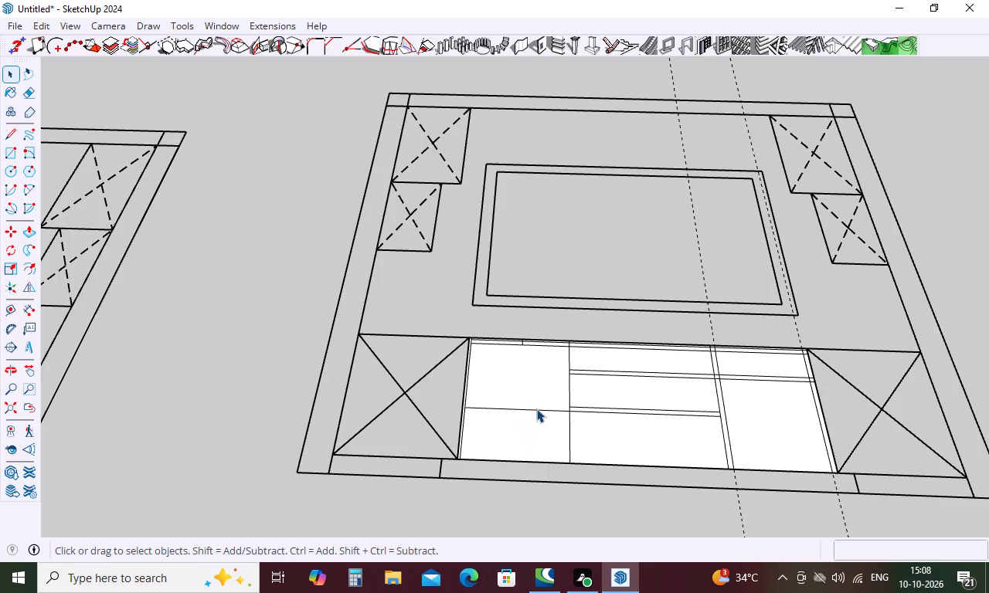
click(536, 408)
key(Delete)
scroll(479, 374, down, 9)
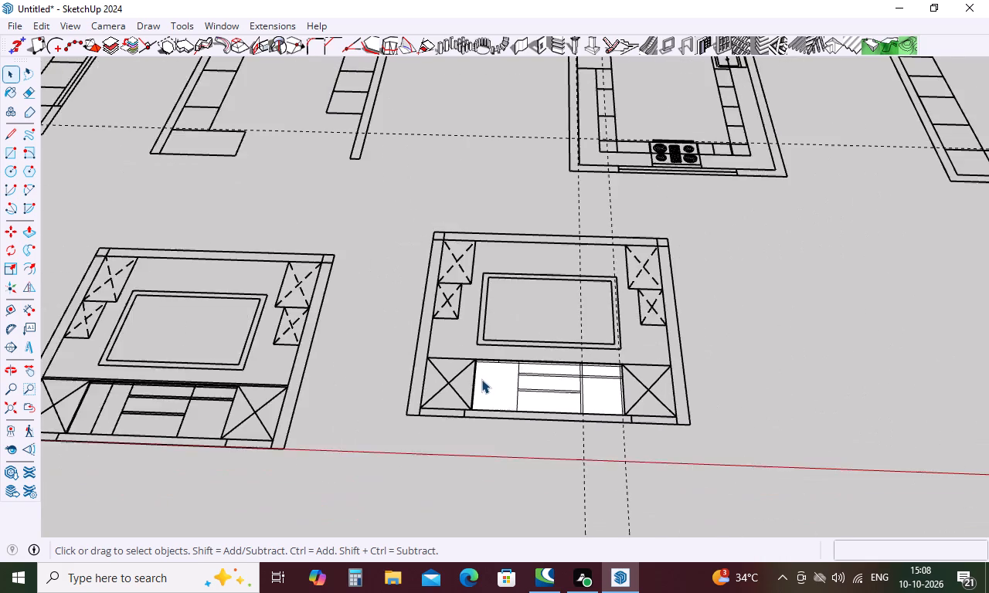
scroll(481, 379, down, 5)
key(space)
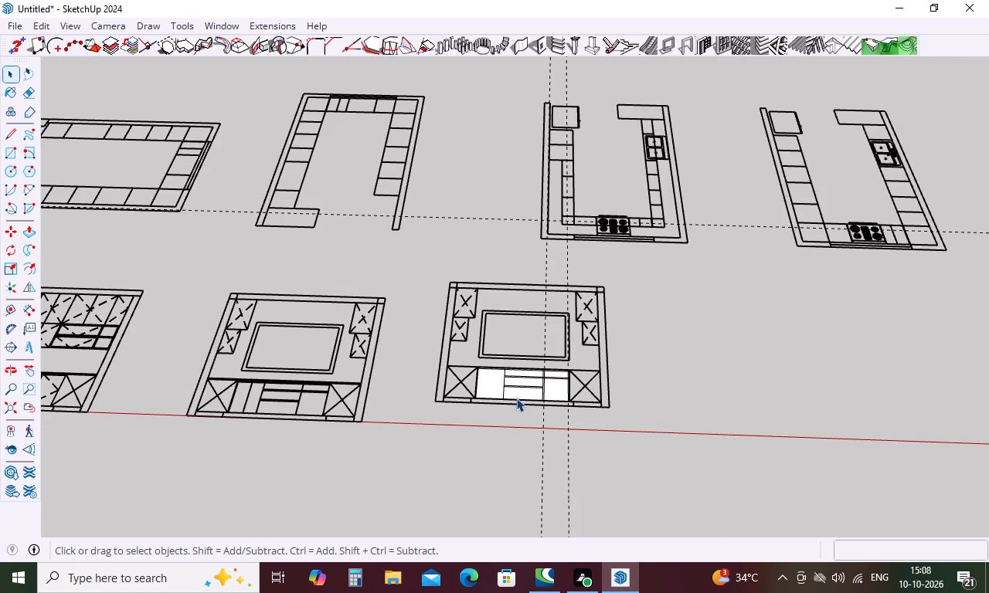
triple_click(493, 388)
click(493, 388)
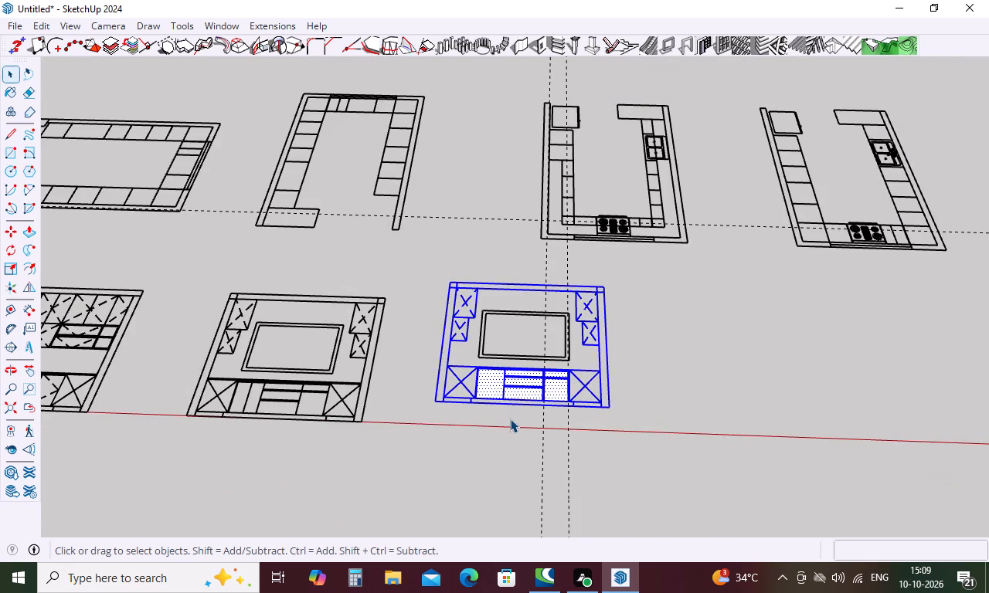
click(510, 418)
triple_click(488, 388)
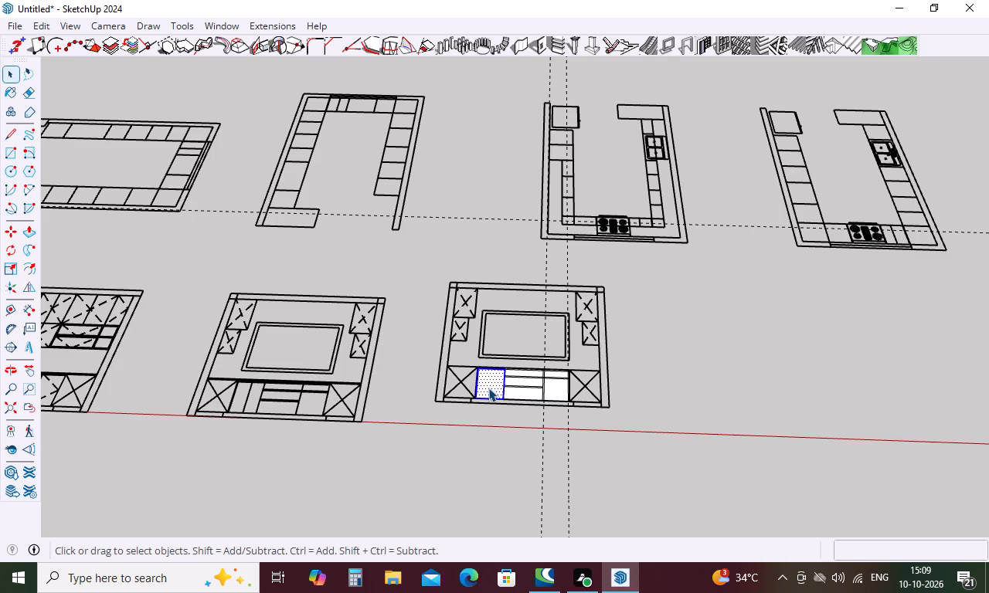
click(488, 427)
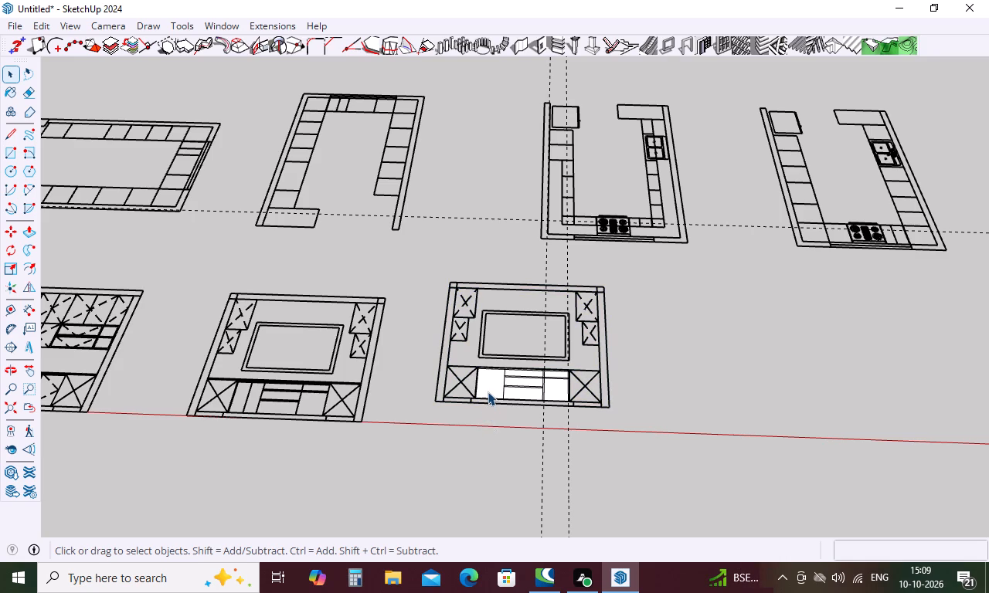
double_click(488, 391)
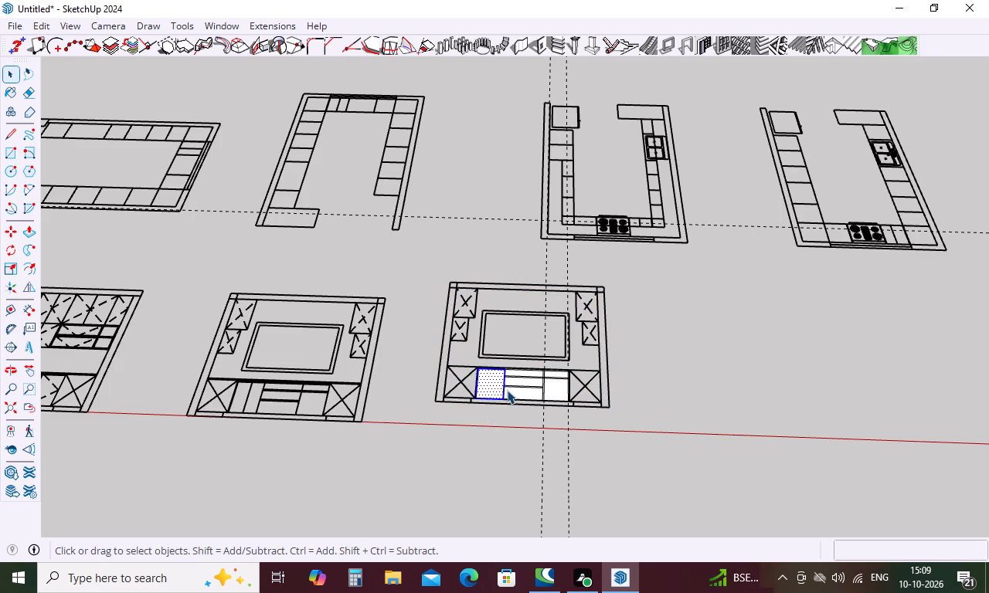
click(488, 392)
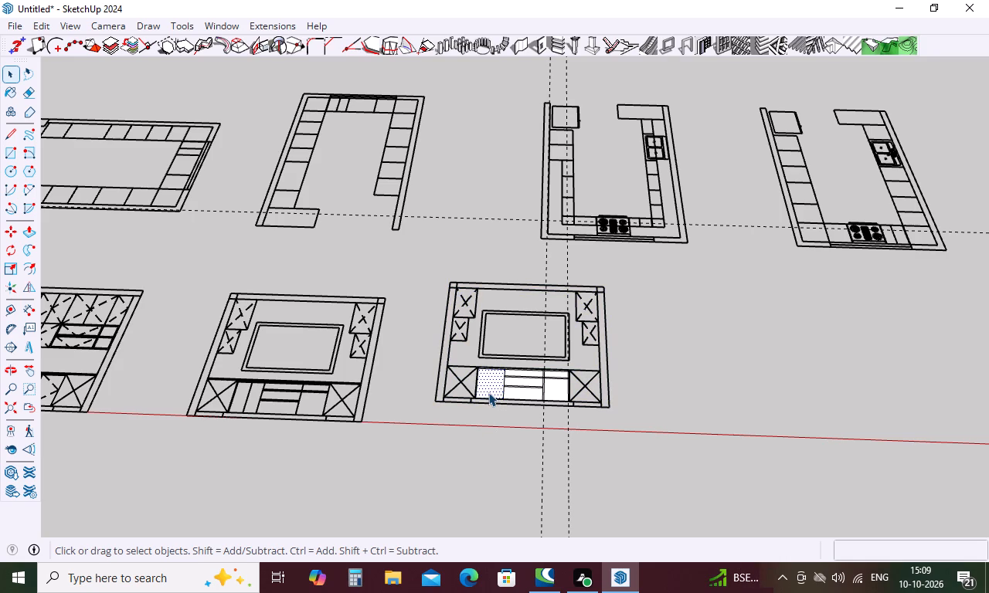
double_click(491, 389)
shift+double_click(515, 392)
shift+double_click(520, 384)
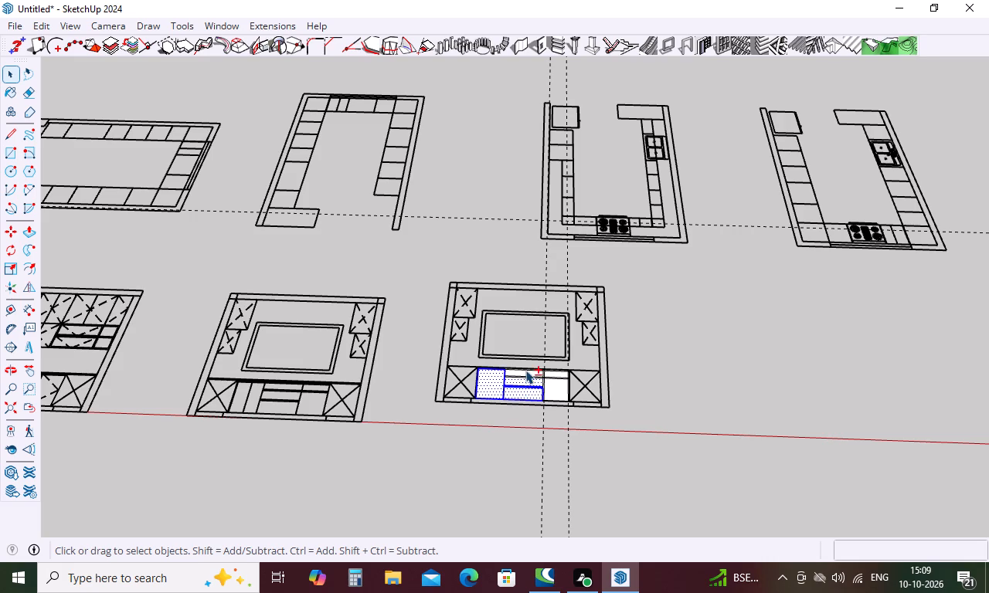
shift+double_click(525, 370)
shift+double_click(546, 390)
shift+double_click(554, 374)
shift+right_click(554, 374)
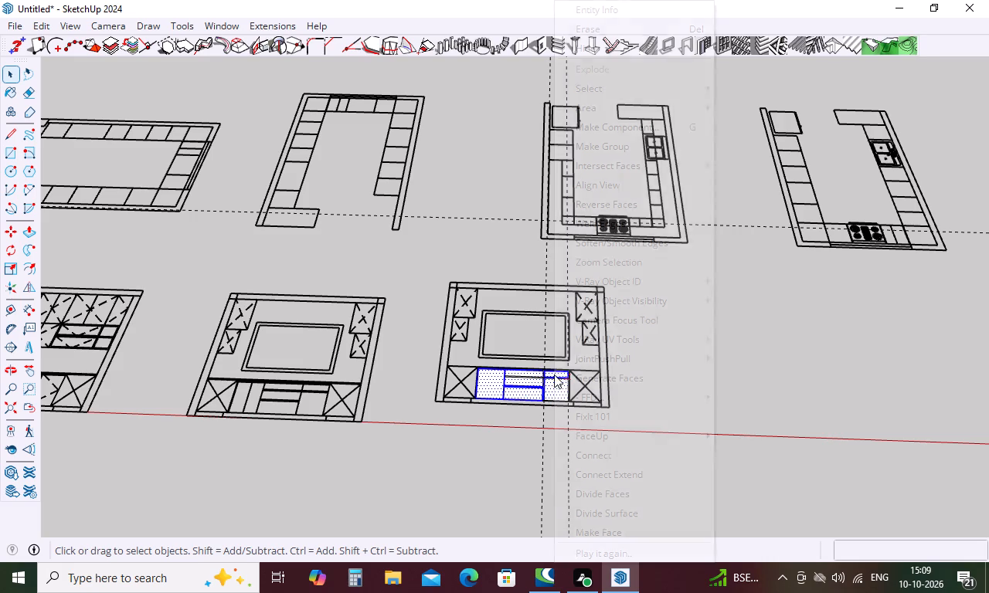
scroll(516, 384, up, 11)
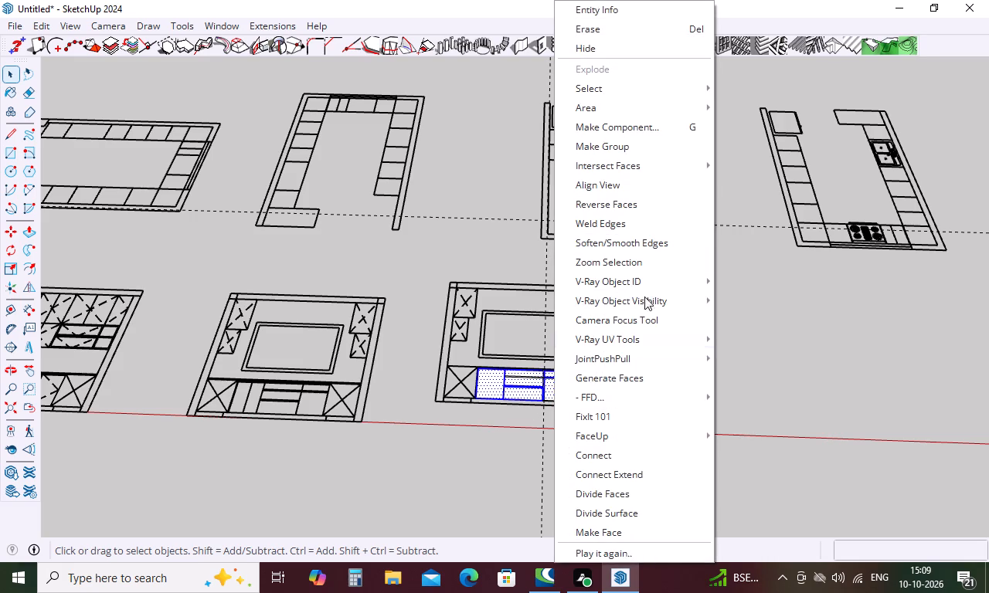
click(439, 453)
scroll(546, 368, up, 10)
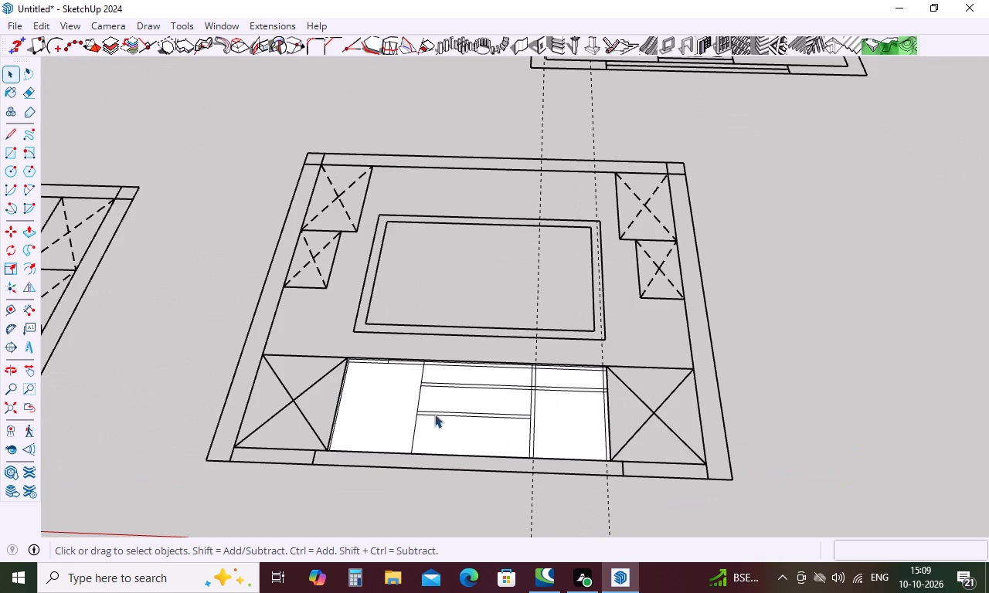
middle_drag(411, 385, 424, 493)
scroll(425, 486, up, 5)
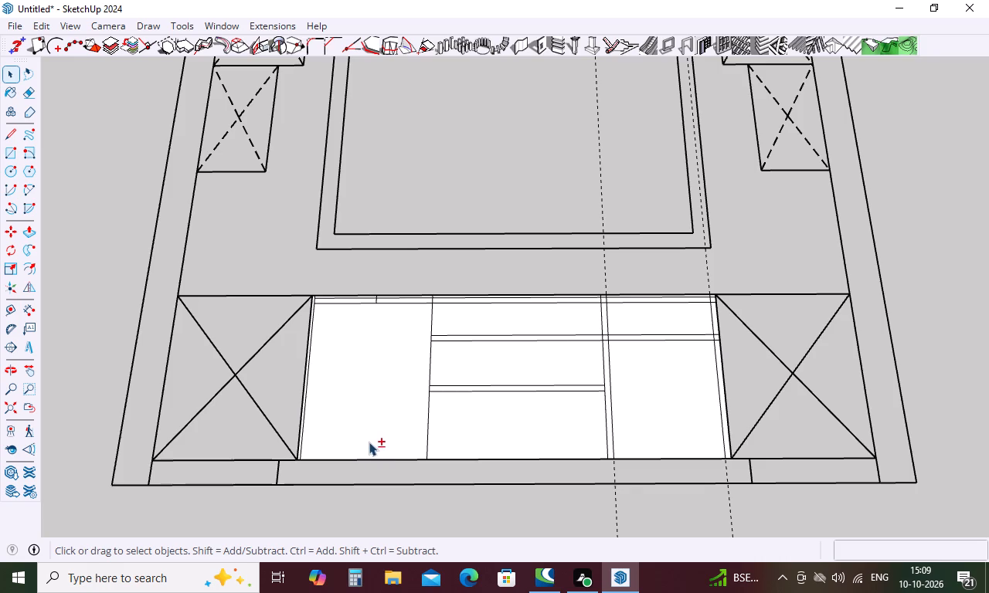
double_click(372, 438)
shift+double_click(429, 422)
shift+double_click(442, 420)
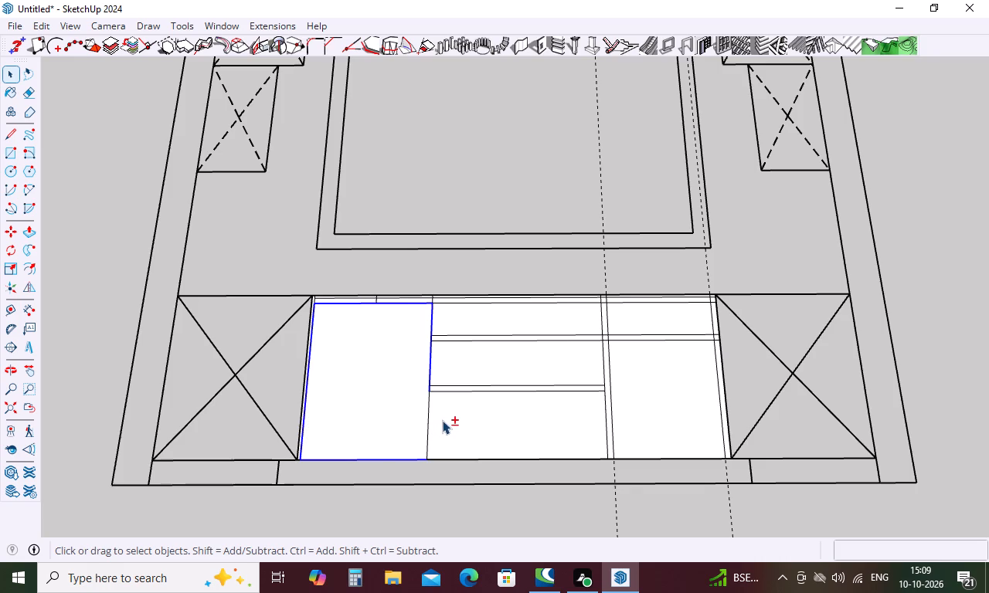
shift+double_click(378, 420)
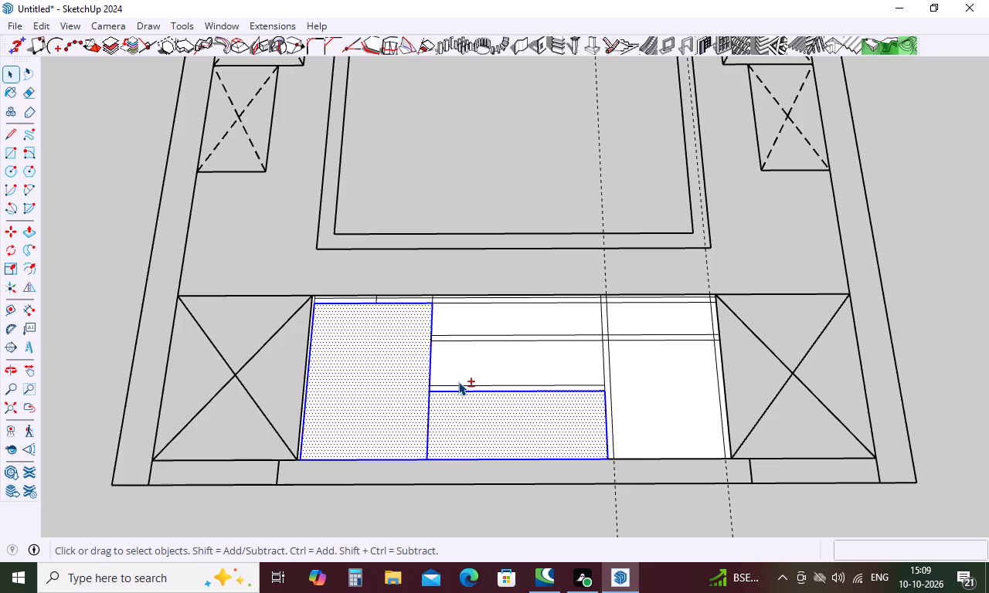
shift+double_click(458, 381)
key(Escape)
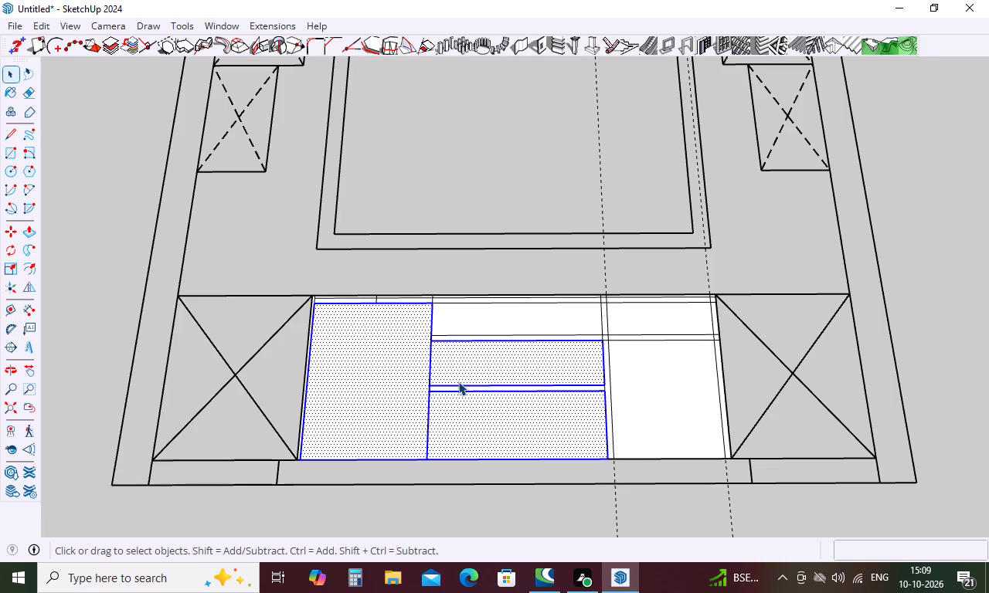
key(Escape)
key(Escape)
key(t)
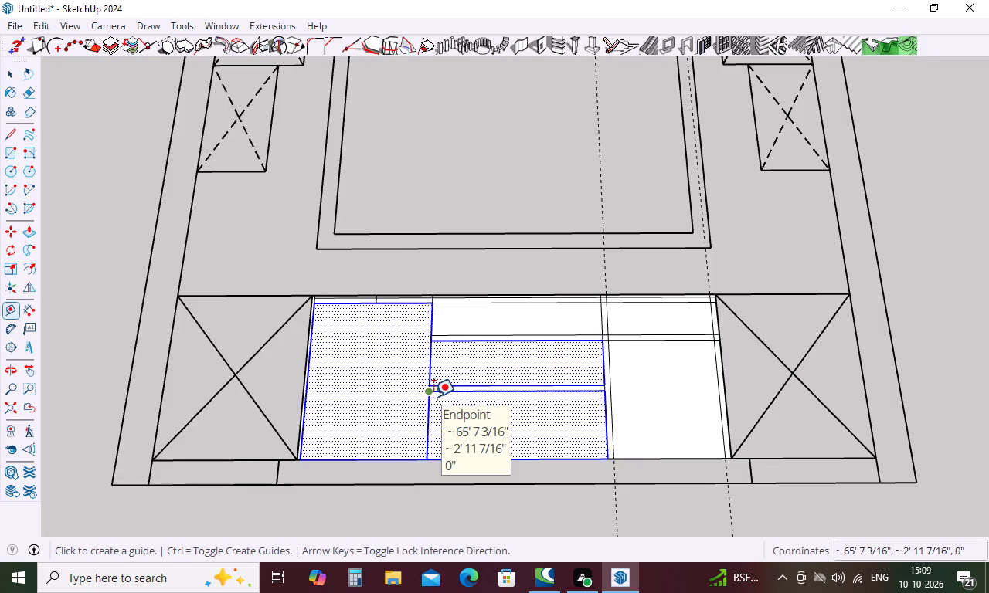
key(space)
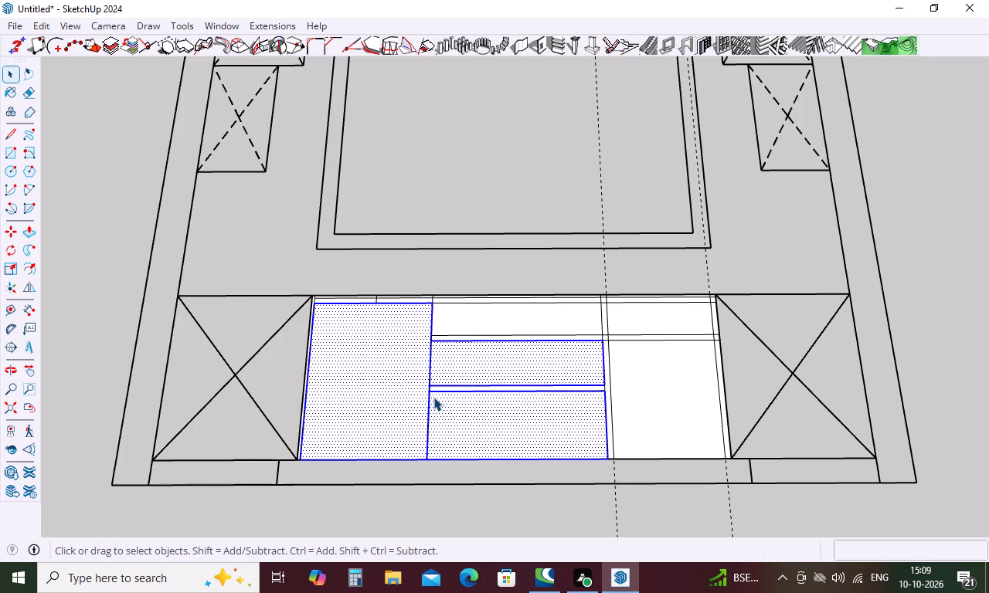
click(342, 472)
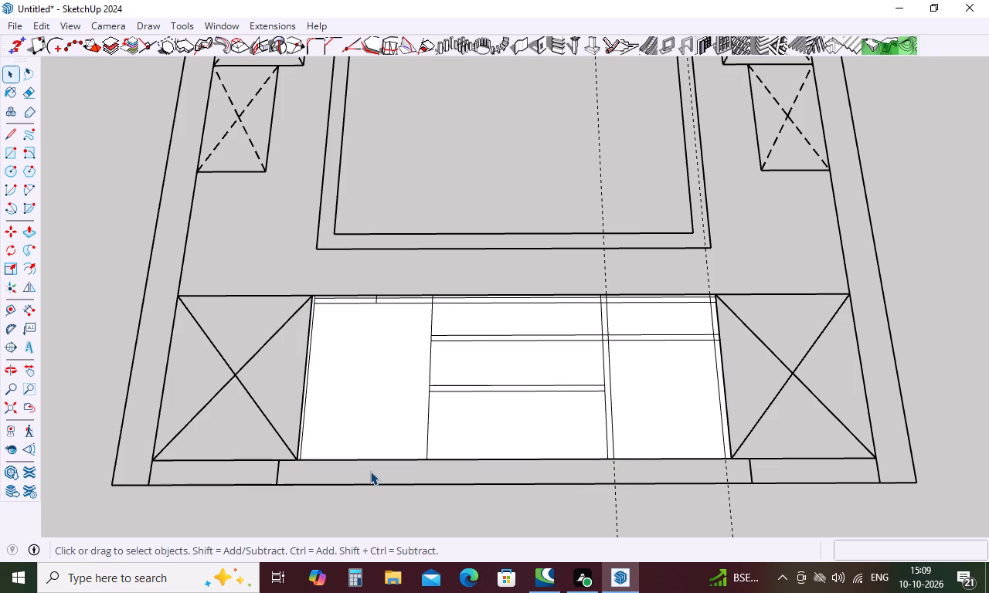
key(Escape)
Place a guide 1" to the left of the white cabinet section's left-hand divider and trace it with a 2' 5" full-height line.
key(t)
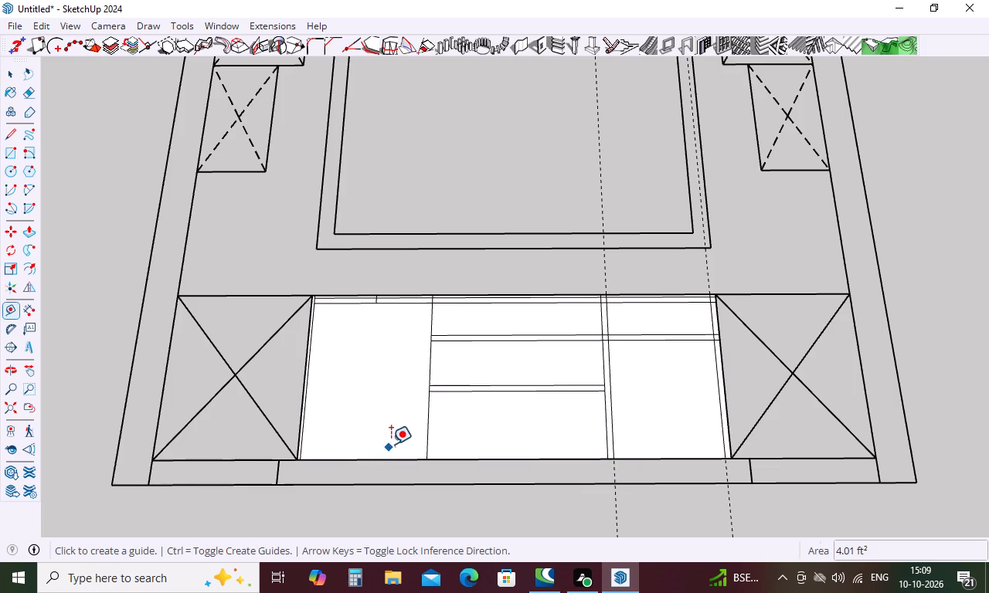
click(427, 407)
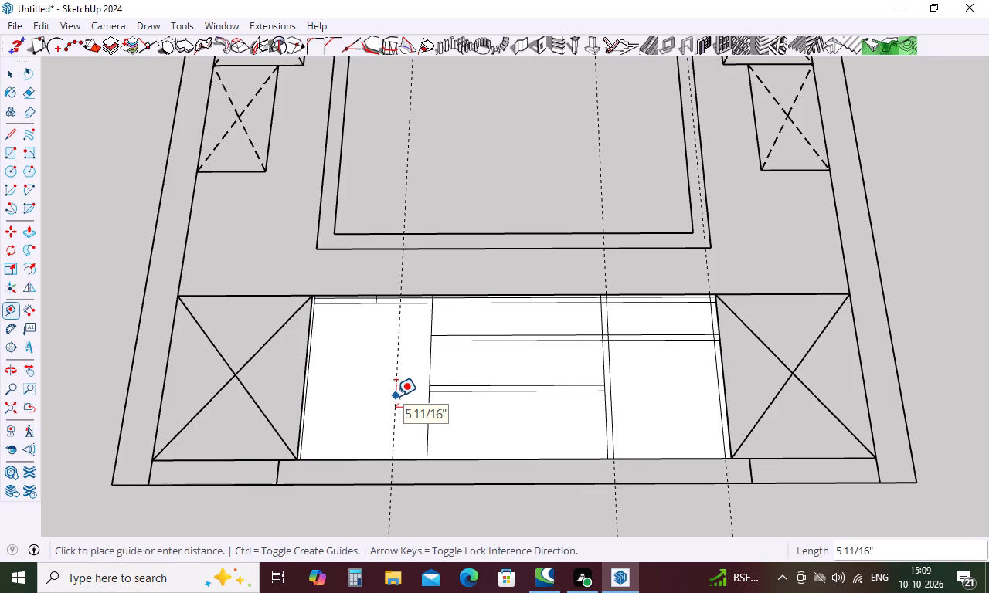
key(1)
key(Return)
middle_drag(415, 408, 415, 526)
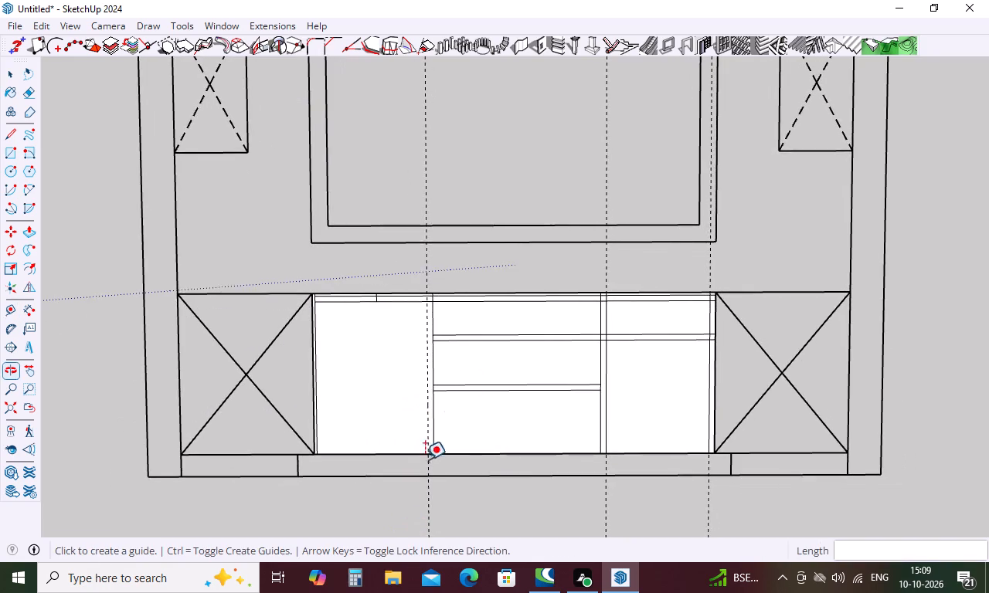
scroll(478, 345, up, 9)
key(Escape)
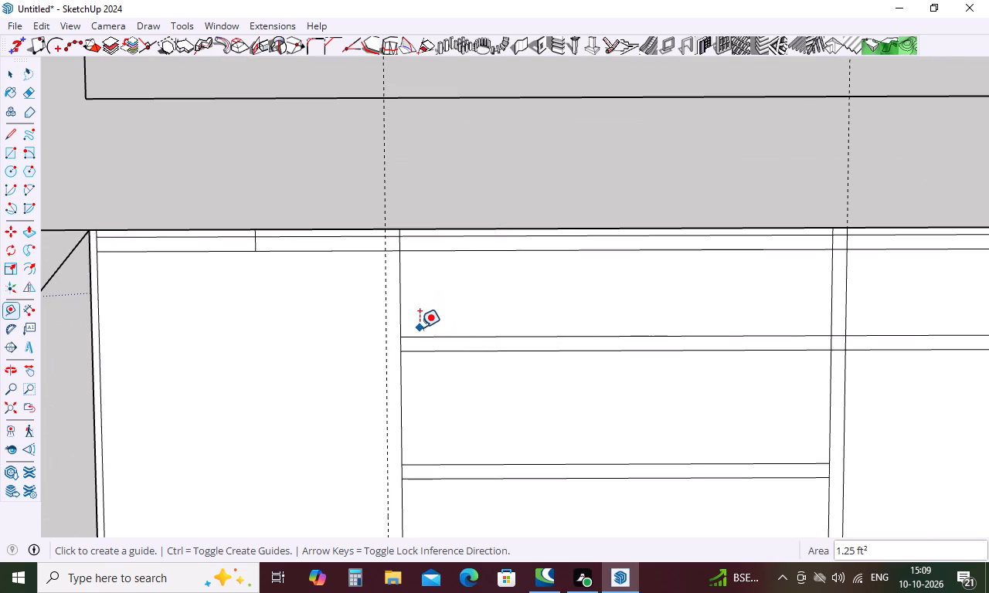
key(l)
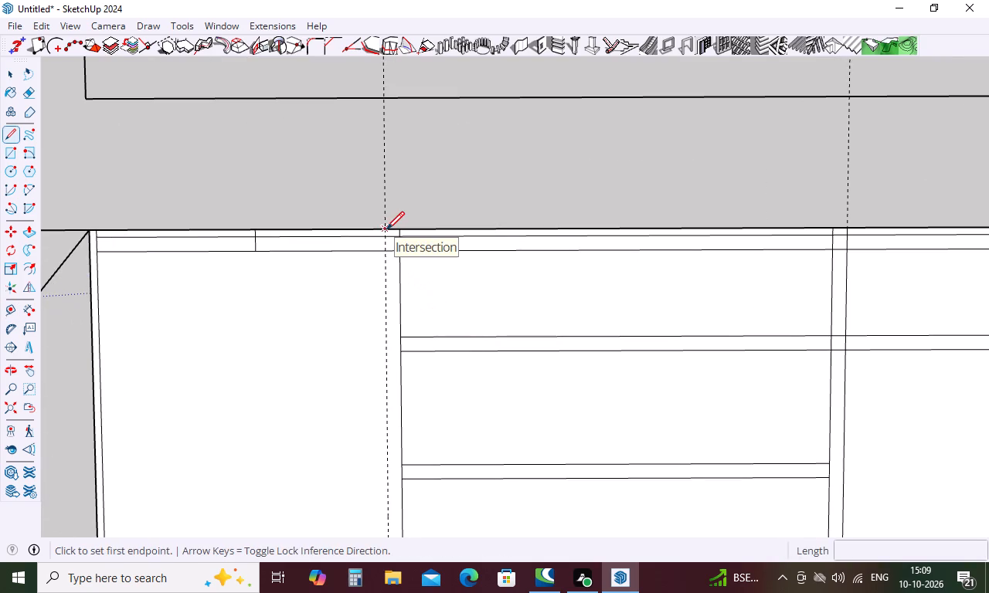
click(386, 229)
scroll(396, 211, down, 11)
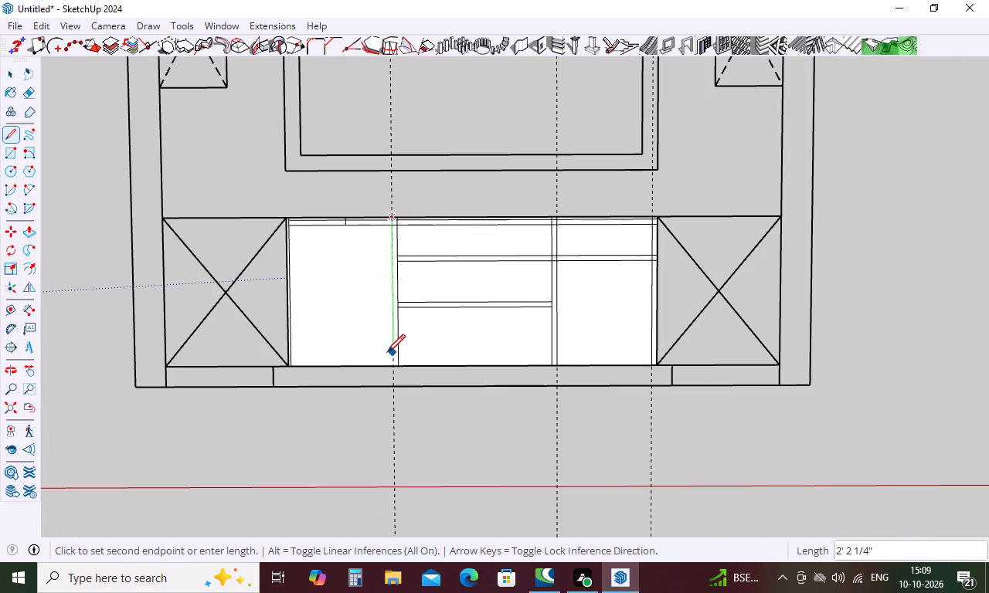
scroll(389, 379, up, 5)
middle_drag(396, 375, 434, 222)
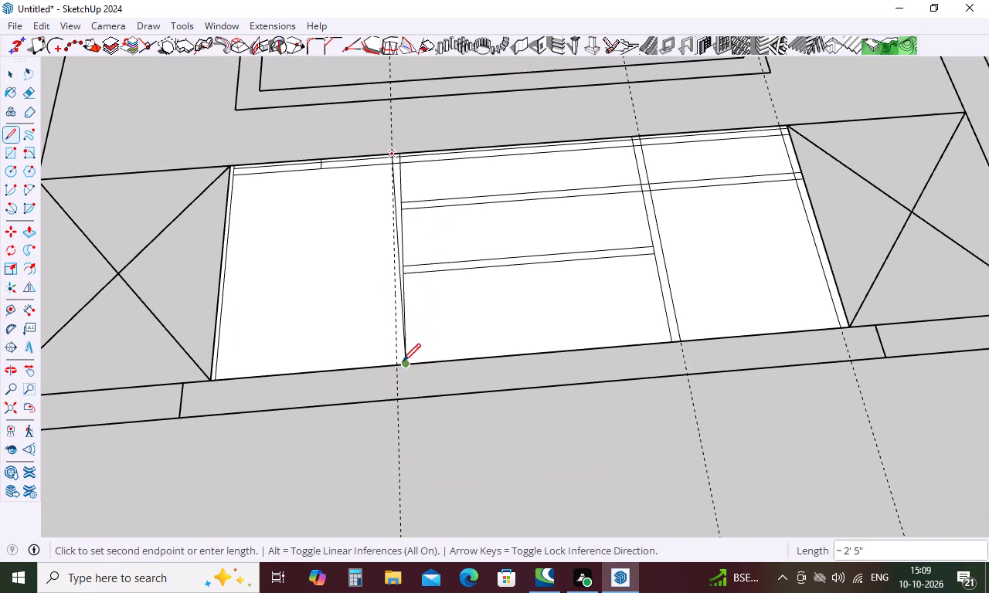
click(393, 367)
key(Escape)
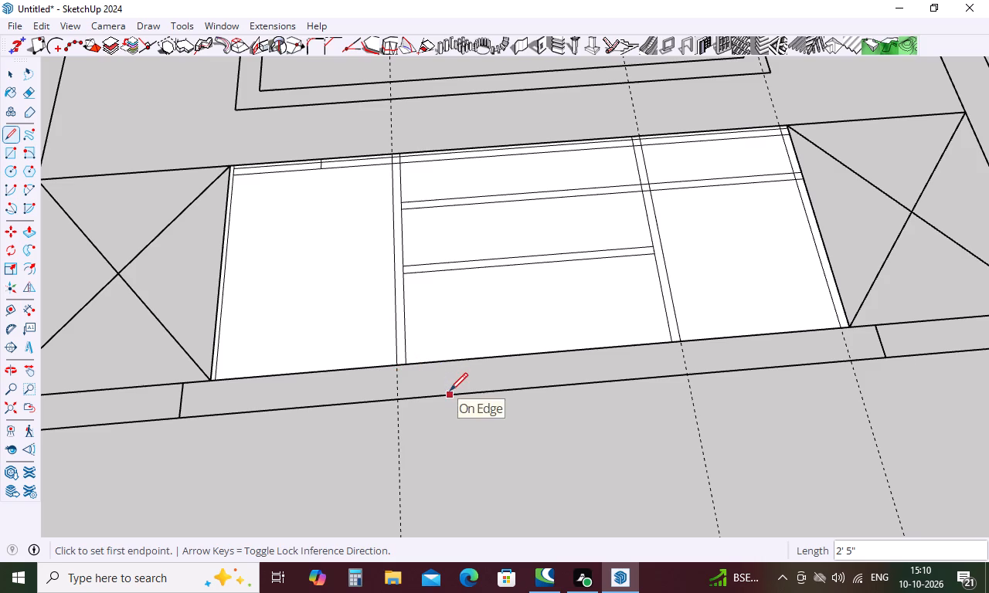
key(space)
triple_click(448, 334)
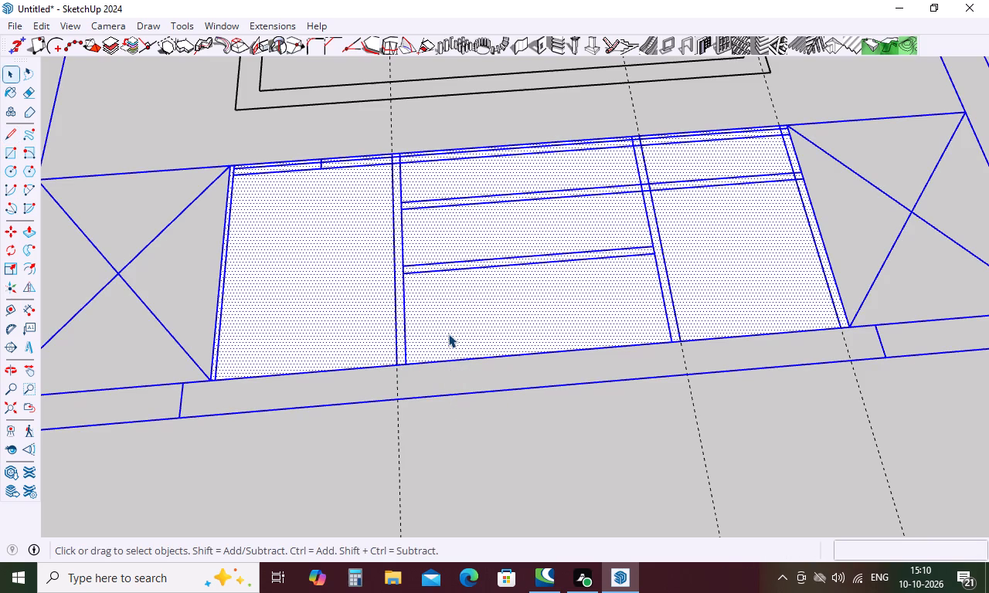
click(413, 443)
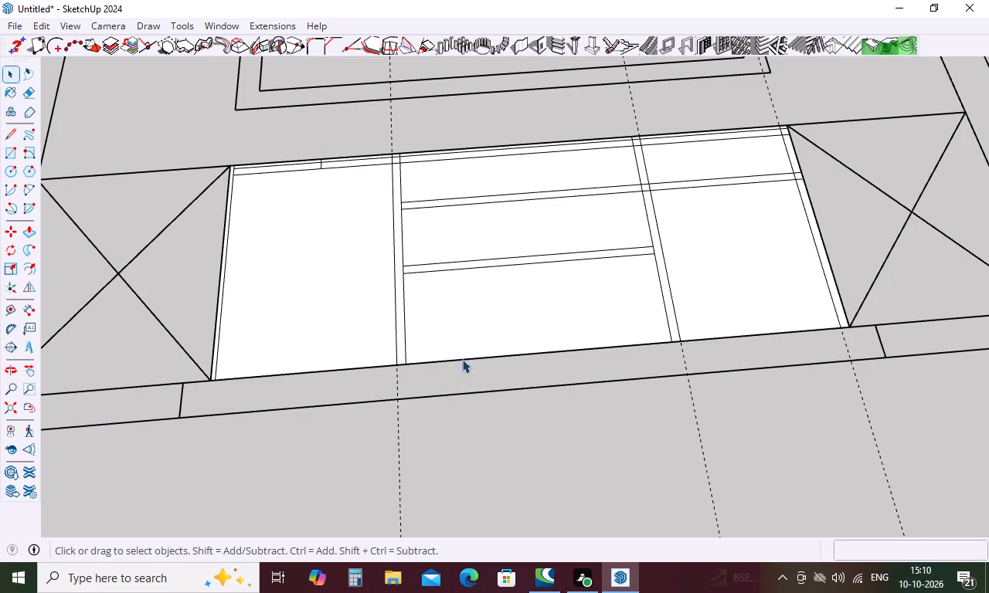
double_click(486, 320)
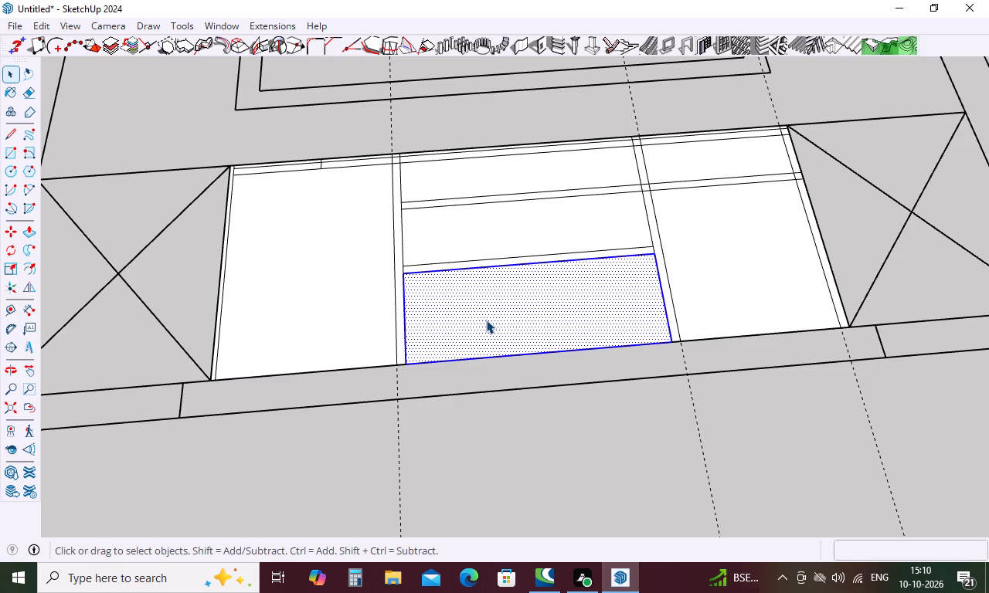
Select all geometry connected to the white-faced cabinet section, and deselect the base strip's lines and the right-hand crossed cabinet.
shift+triple_click(355, 334)
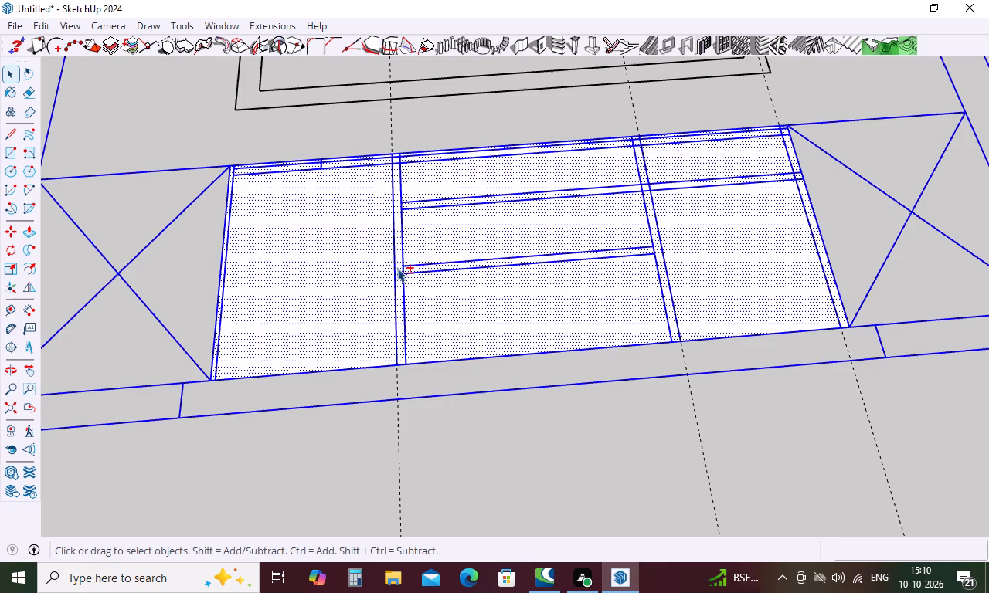
shift+click(437, 394)
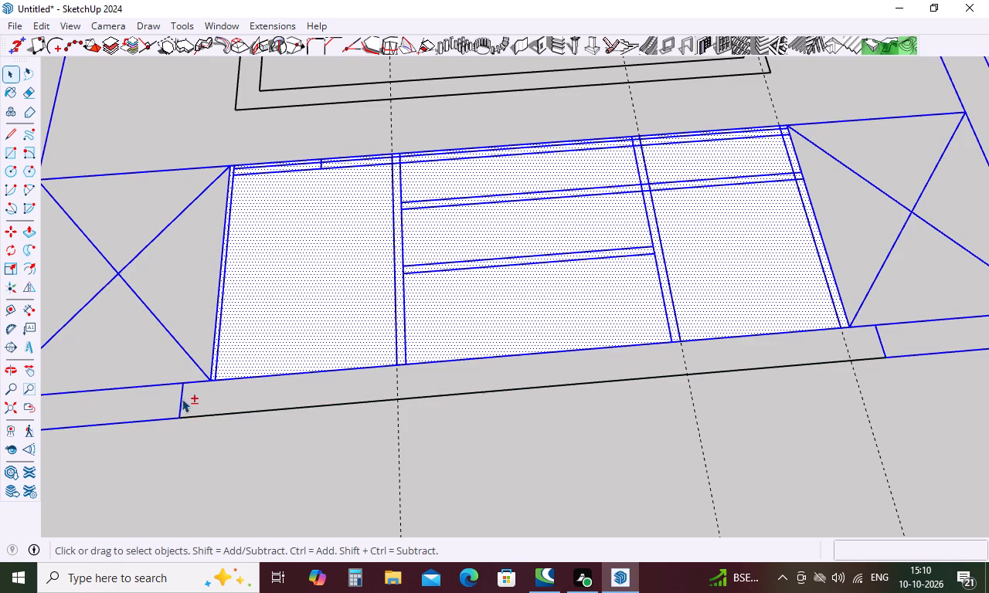
shift+drag(187, 320, 107, 446)
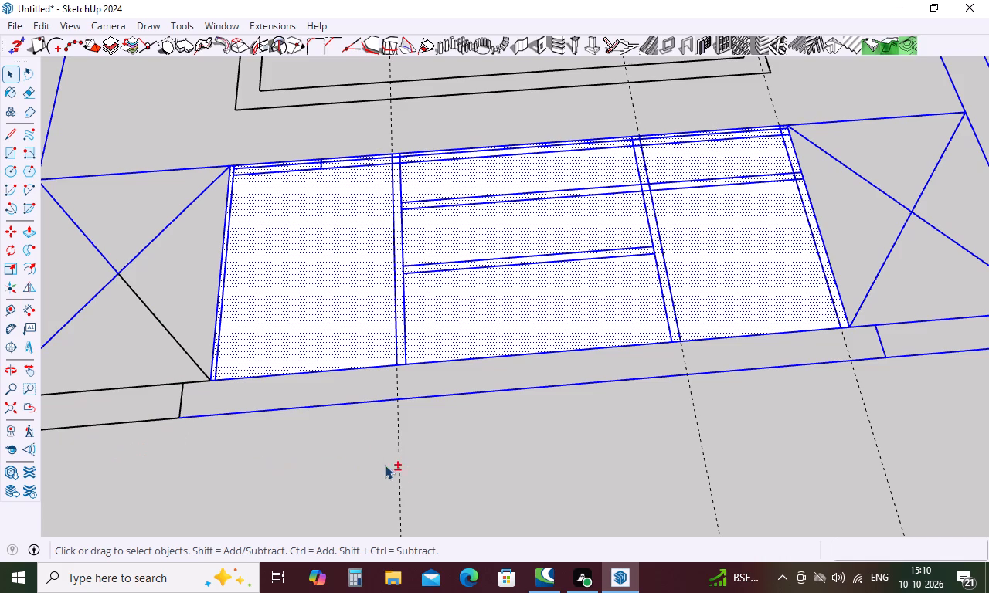
shift+drag(359, 389, 330, 456)
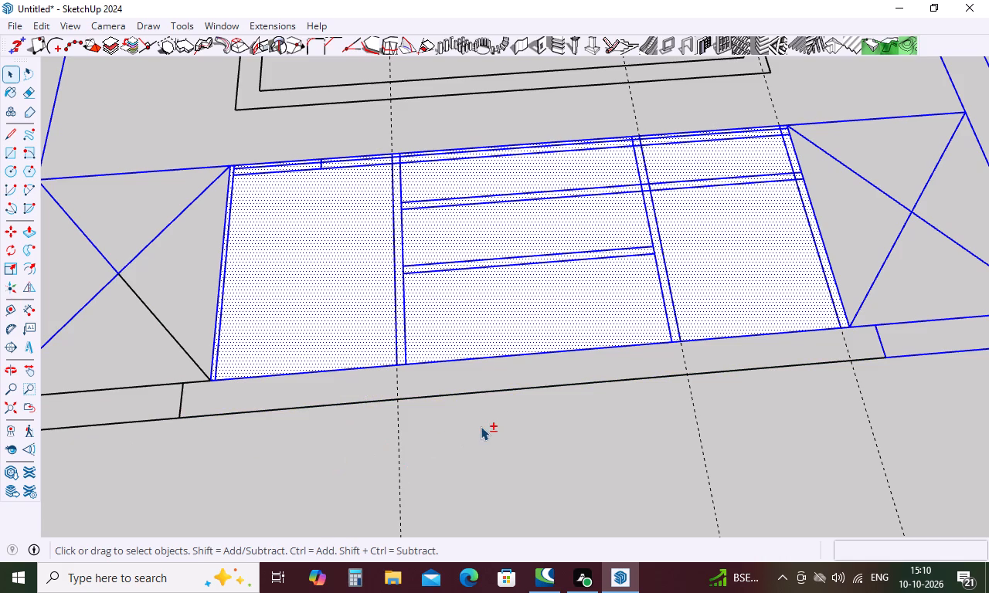
shift+scroll(477, 430, down, 6)
shift+drag(850, 293, 727, 480)
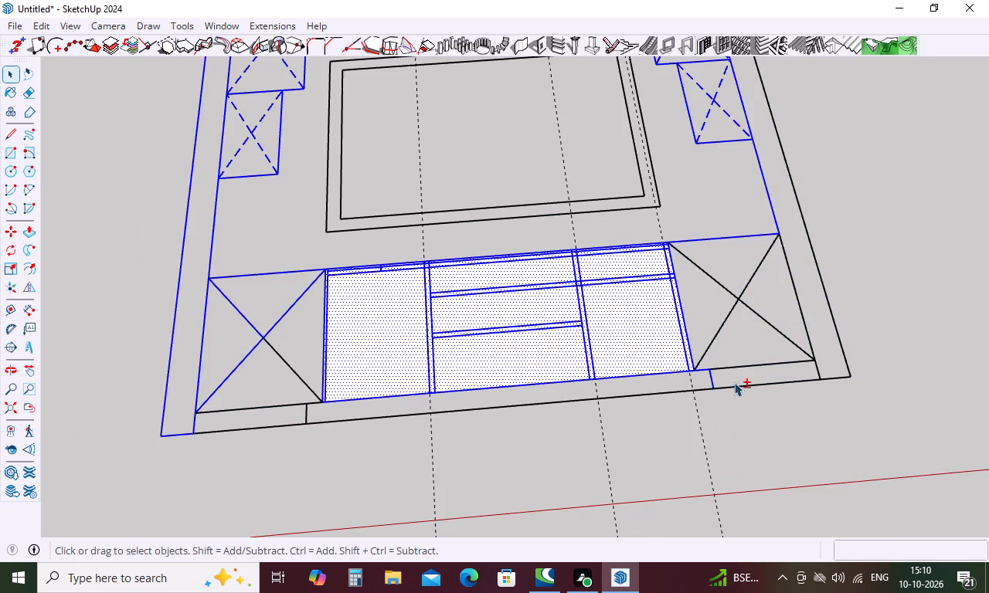
shift+drag(735, 212, 872, 247)
shift+drag(761, 198, 724, 353)
shift+drag(752, 290, 712, 347)
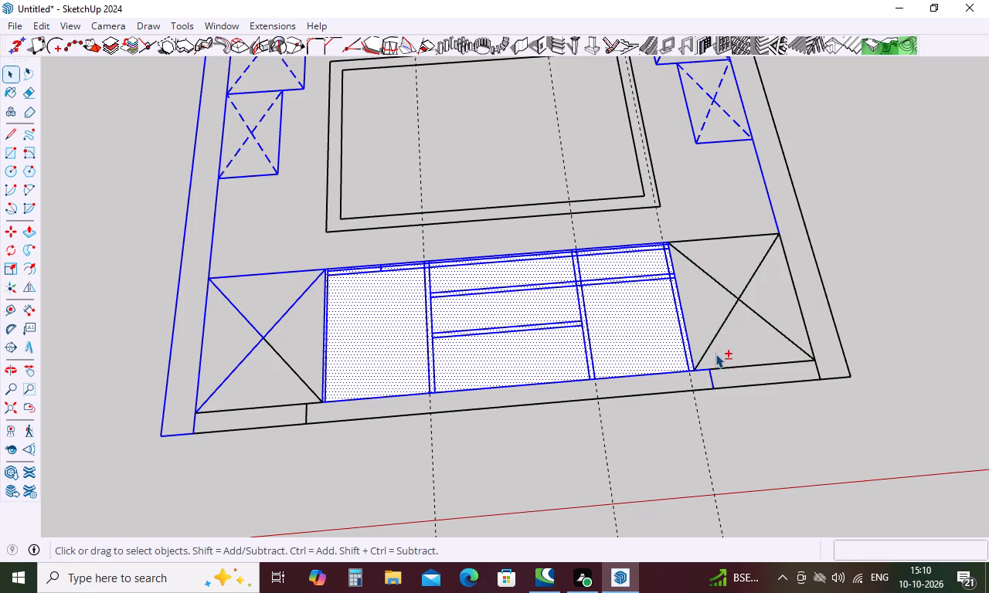
shift+drag(715, 377, 702, 383)
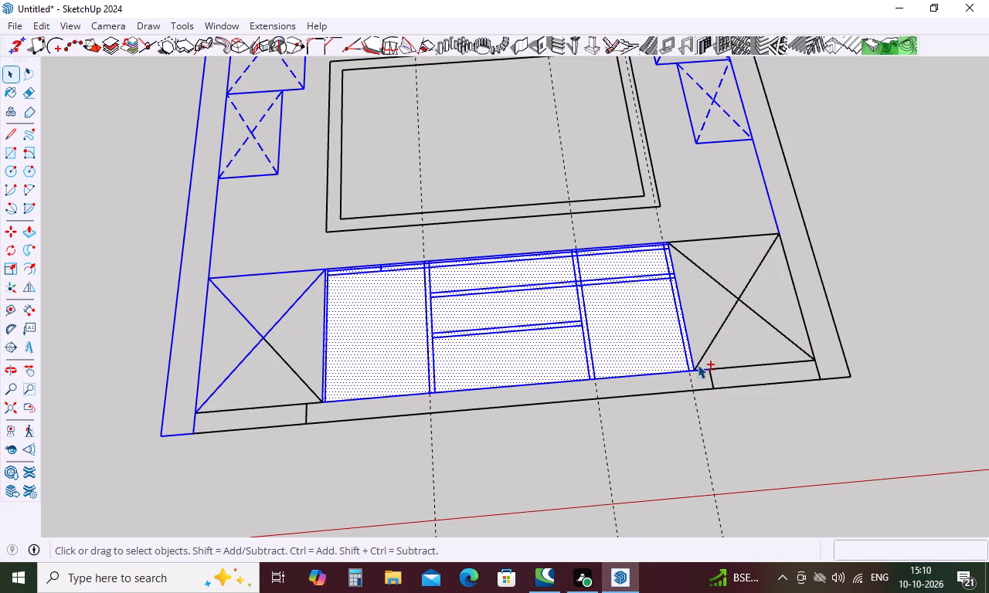
shift+click(700, 368)
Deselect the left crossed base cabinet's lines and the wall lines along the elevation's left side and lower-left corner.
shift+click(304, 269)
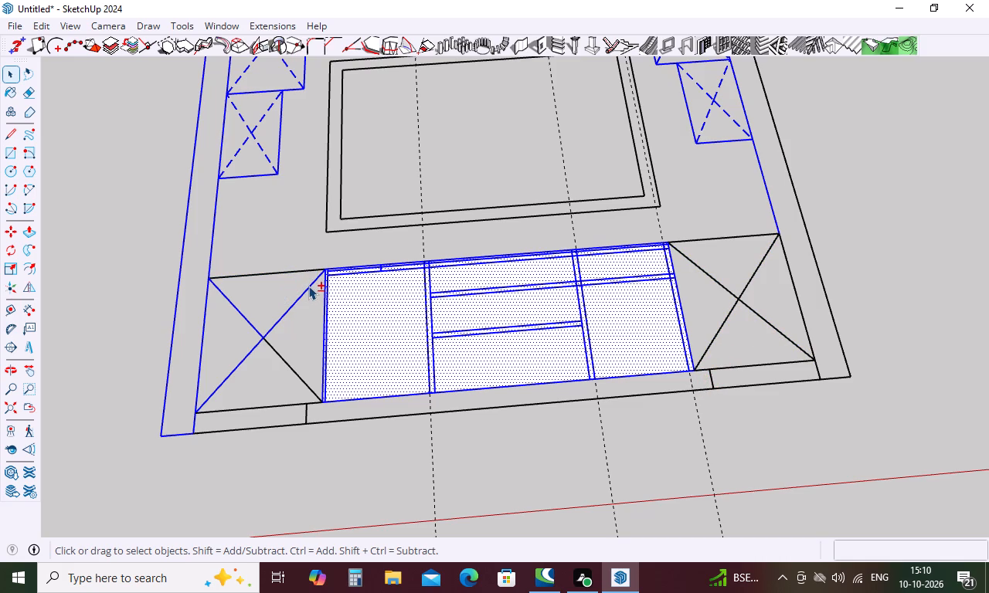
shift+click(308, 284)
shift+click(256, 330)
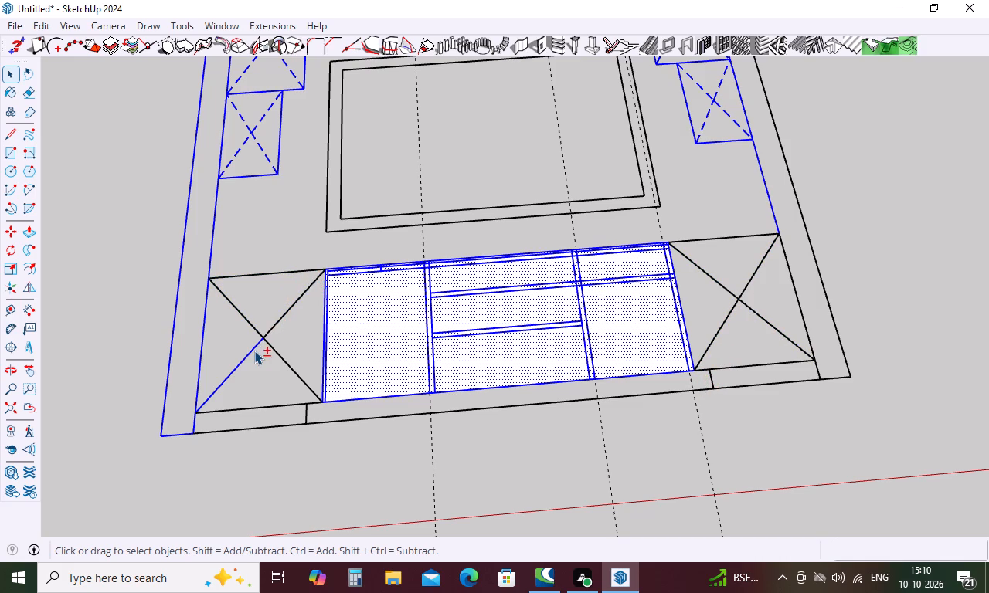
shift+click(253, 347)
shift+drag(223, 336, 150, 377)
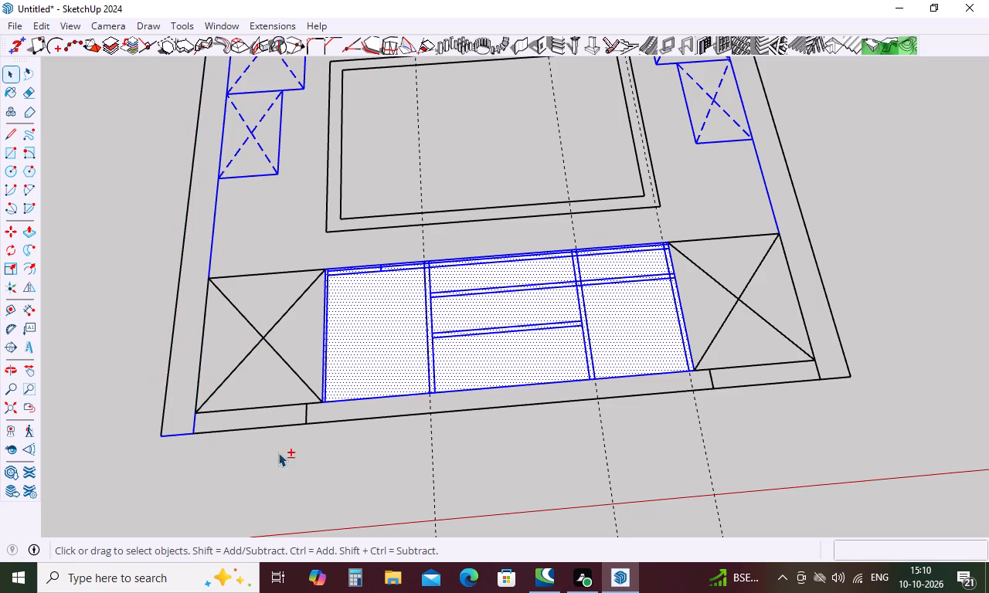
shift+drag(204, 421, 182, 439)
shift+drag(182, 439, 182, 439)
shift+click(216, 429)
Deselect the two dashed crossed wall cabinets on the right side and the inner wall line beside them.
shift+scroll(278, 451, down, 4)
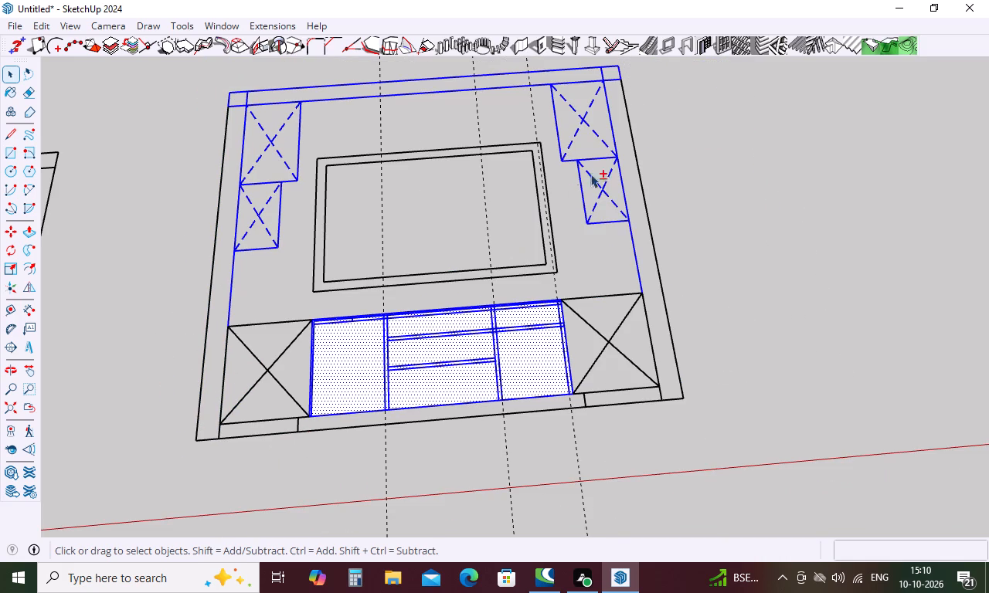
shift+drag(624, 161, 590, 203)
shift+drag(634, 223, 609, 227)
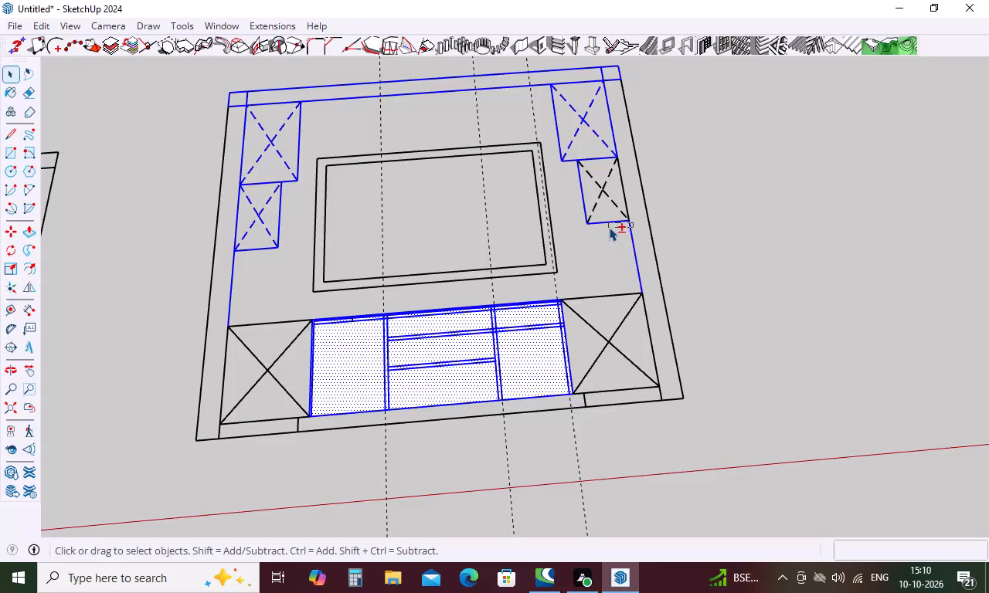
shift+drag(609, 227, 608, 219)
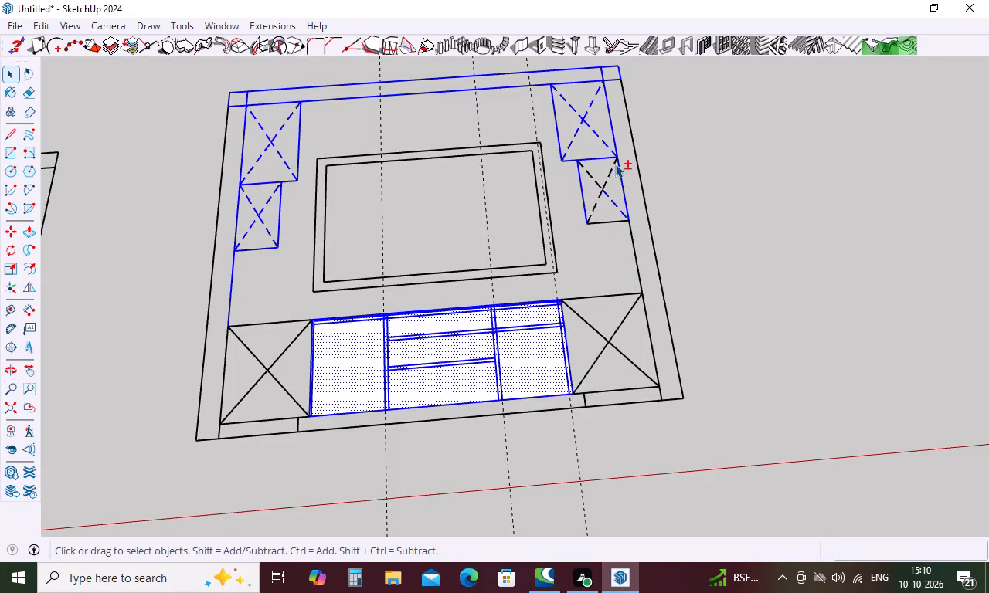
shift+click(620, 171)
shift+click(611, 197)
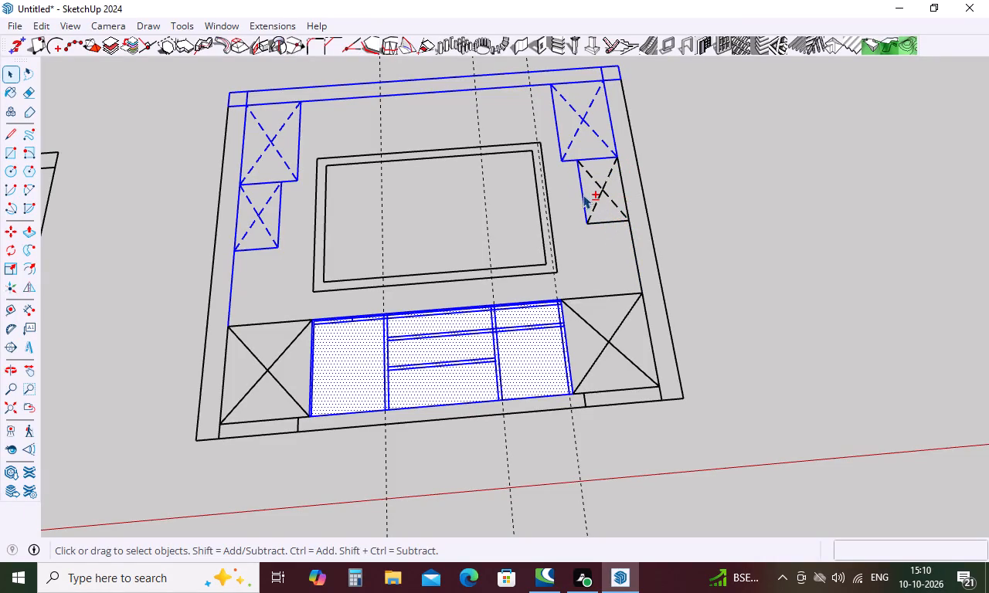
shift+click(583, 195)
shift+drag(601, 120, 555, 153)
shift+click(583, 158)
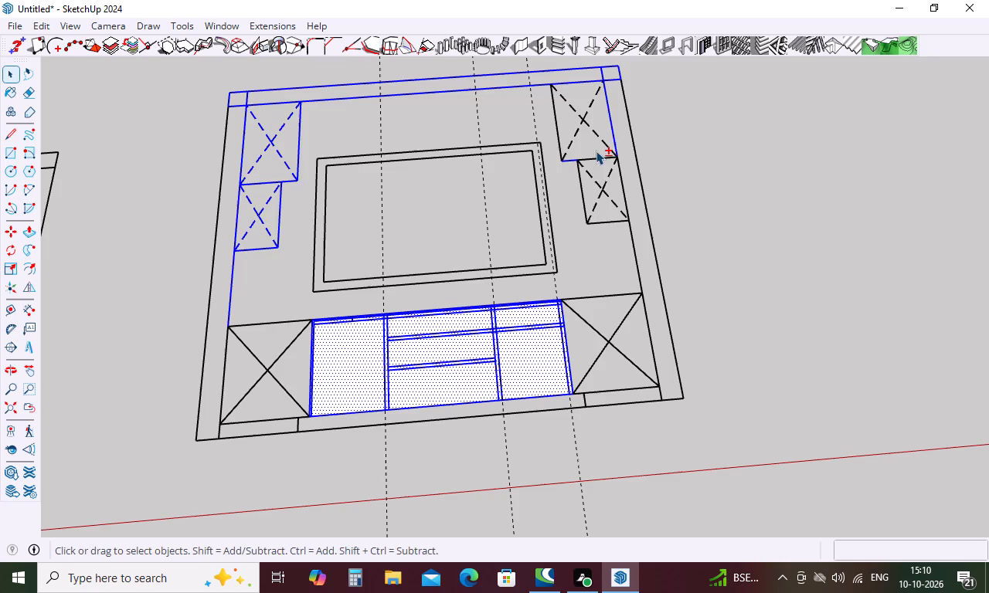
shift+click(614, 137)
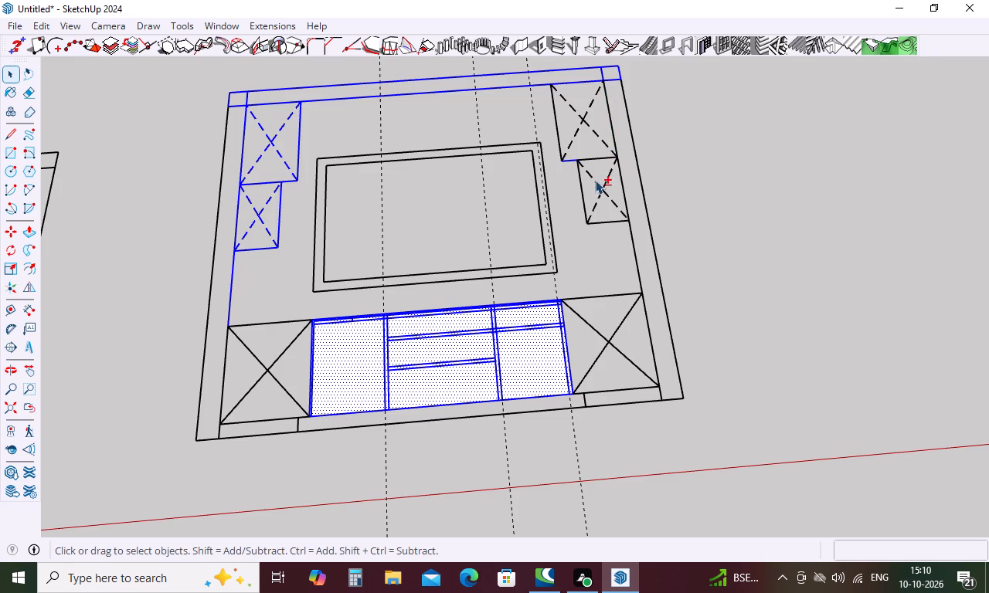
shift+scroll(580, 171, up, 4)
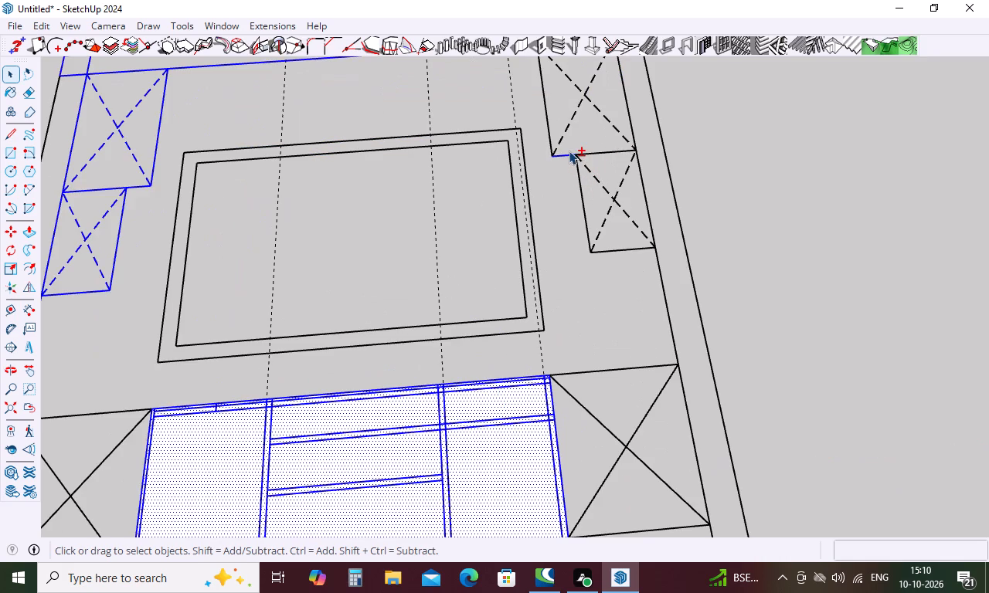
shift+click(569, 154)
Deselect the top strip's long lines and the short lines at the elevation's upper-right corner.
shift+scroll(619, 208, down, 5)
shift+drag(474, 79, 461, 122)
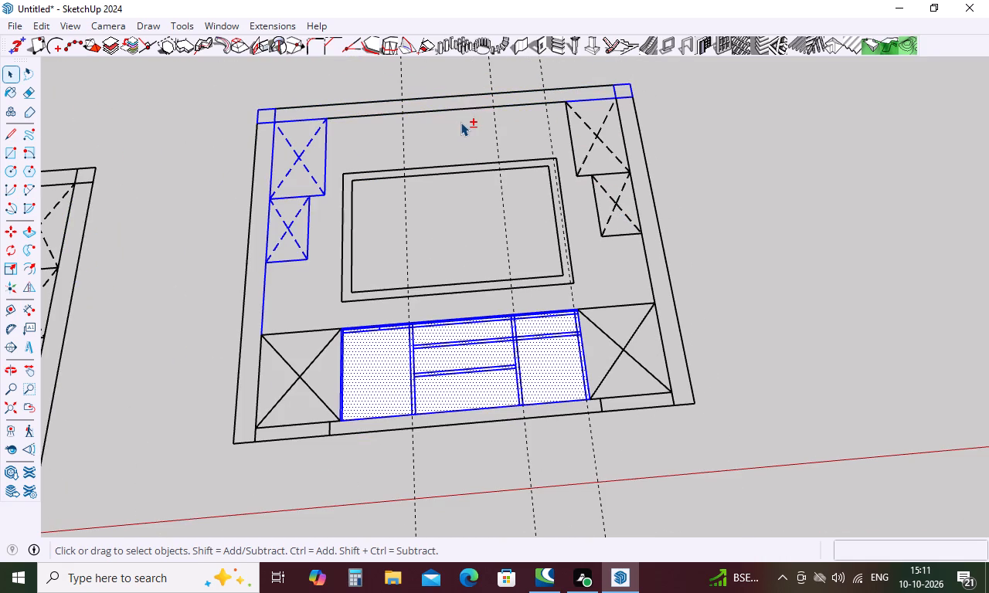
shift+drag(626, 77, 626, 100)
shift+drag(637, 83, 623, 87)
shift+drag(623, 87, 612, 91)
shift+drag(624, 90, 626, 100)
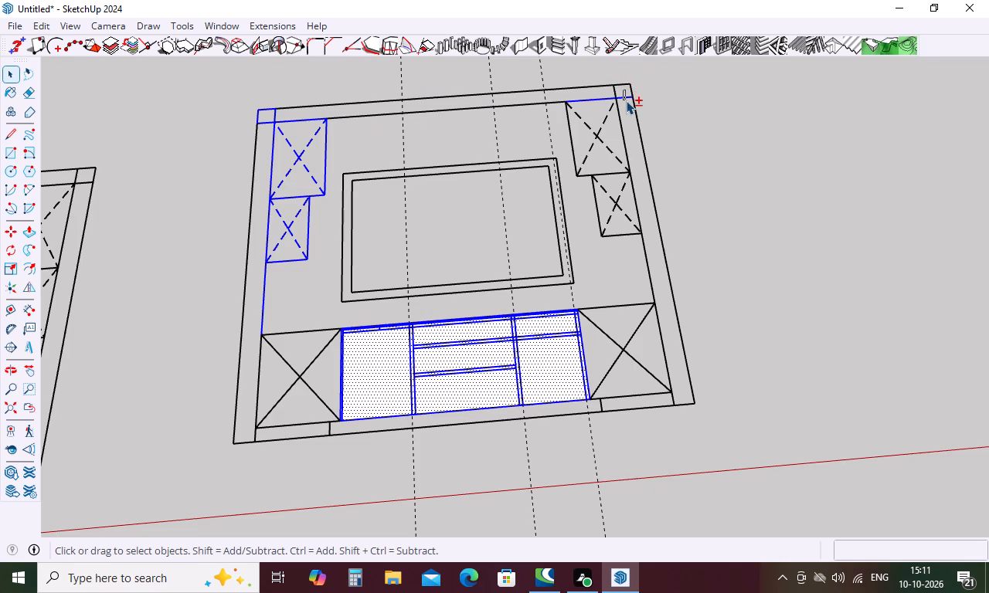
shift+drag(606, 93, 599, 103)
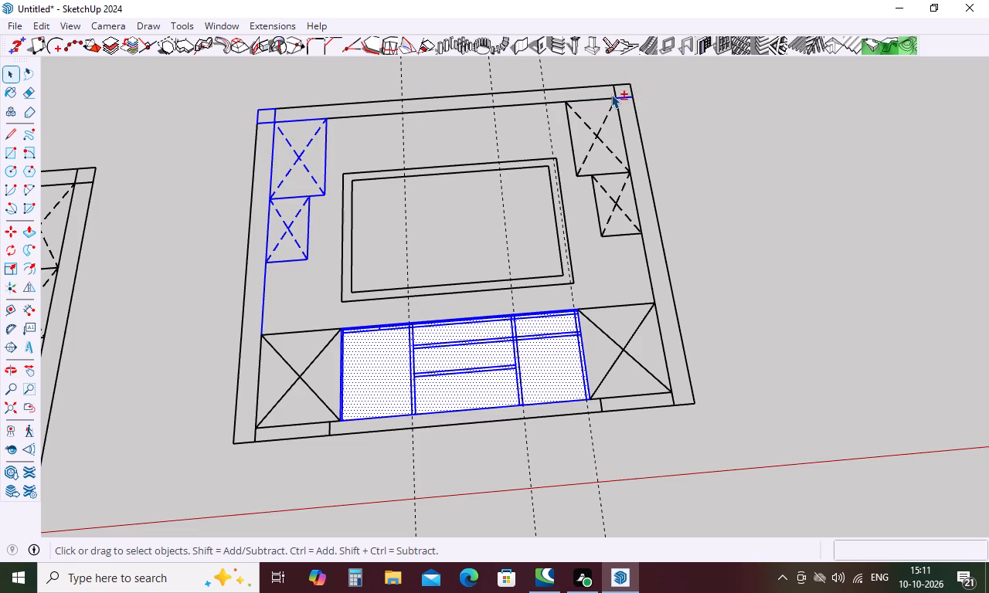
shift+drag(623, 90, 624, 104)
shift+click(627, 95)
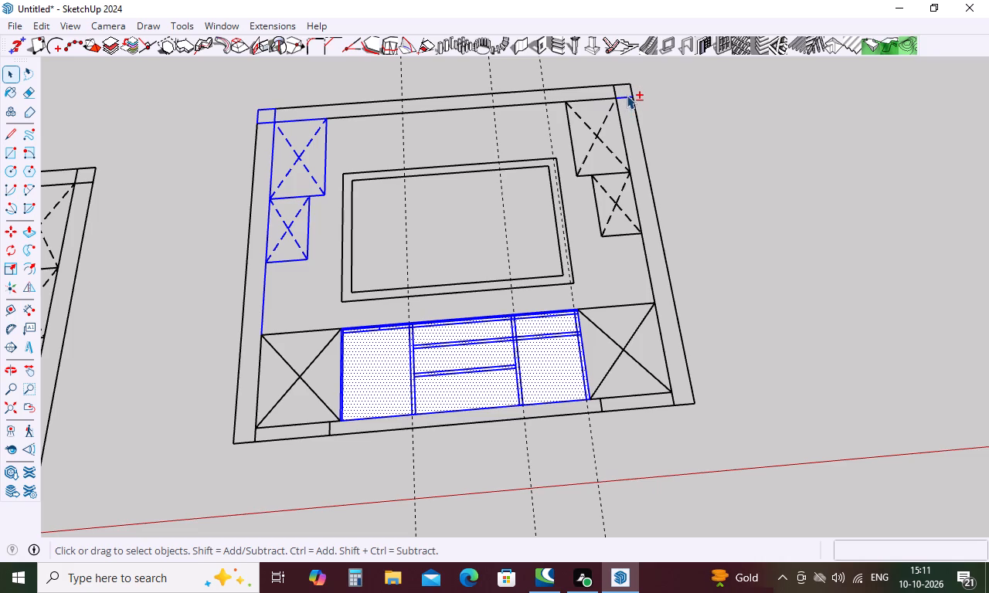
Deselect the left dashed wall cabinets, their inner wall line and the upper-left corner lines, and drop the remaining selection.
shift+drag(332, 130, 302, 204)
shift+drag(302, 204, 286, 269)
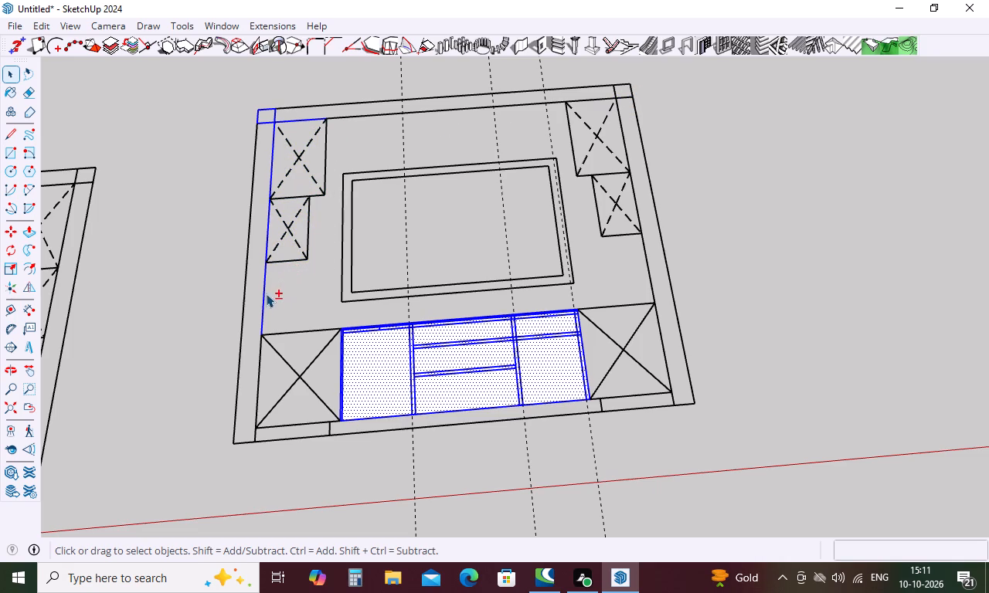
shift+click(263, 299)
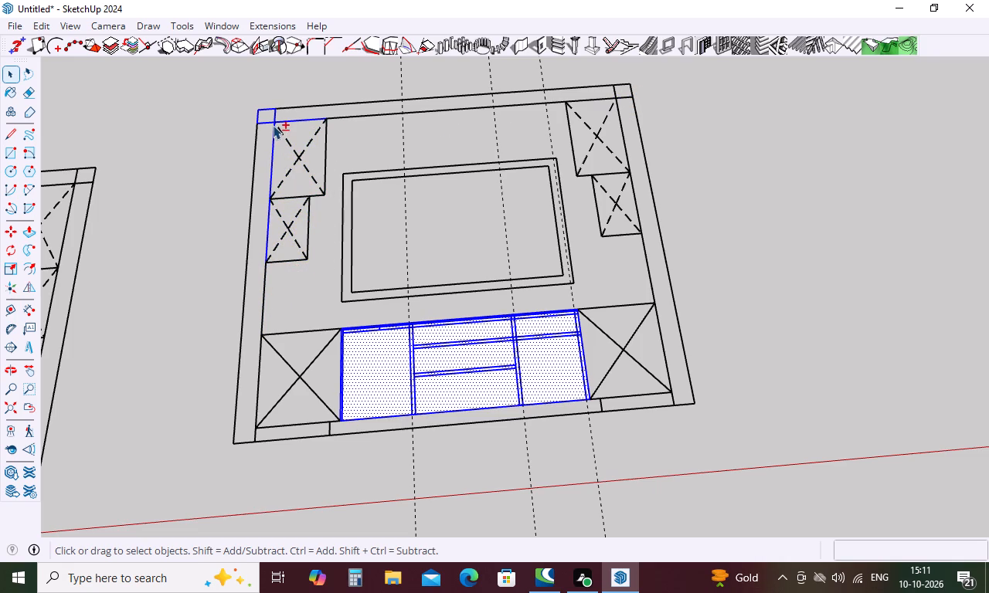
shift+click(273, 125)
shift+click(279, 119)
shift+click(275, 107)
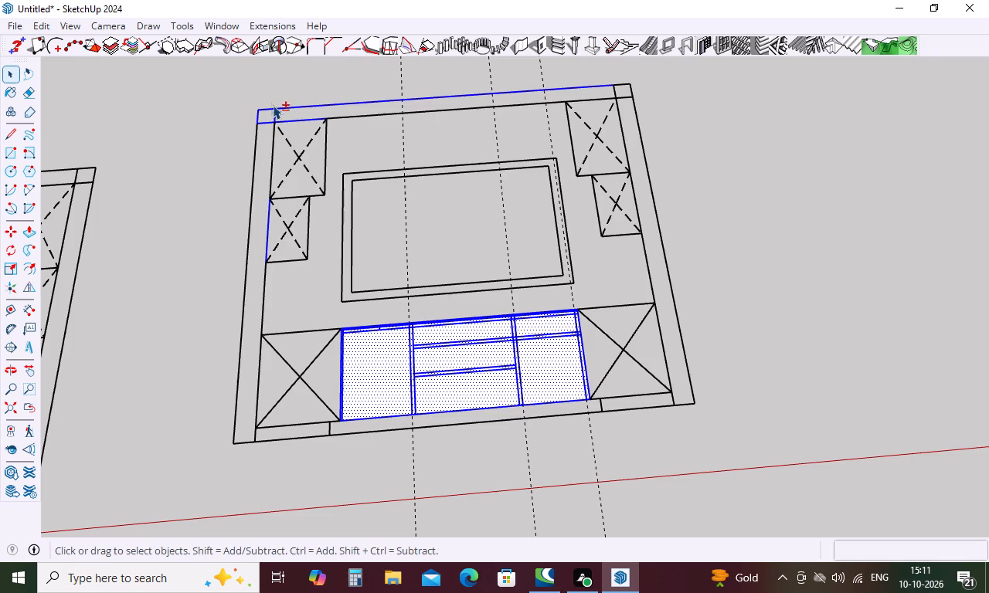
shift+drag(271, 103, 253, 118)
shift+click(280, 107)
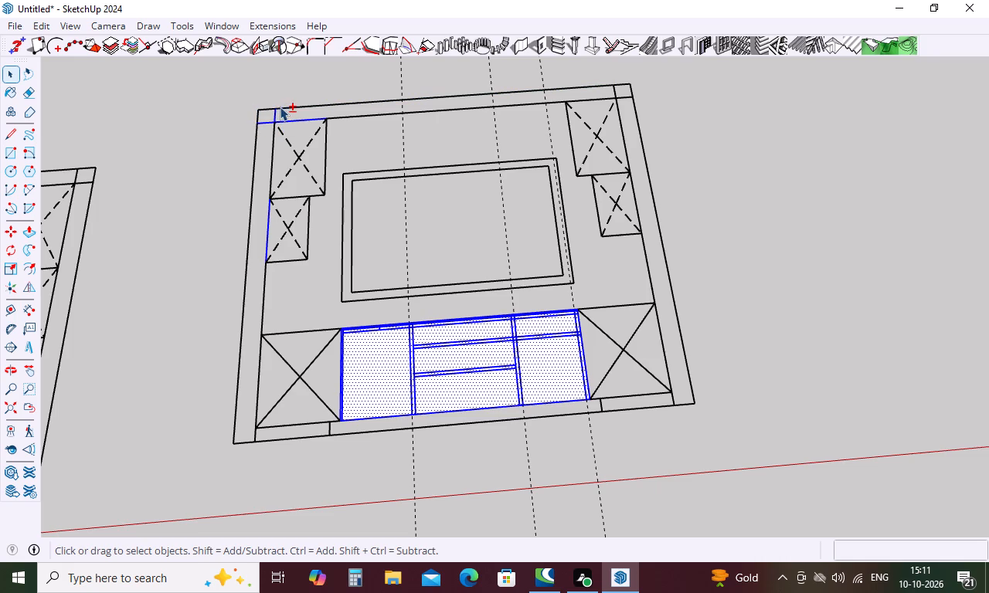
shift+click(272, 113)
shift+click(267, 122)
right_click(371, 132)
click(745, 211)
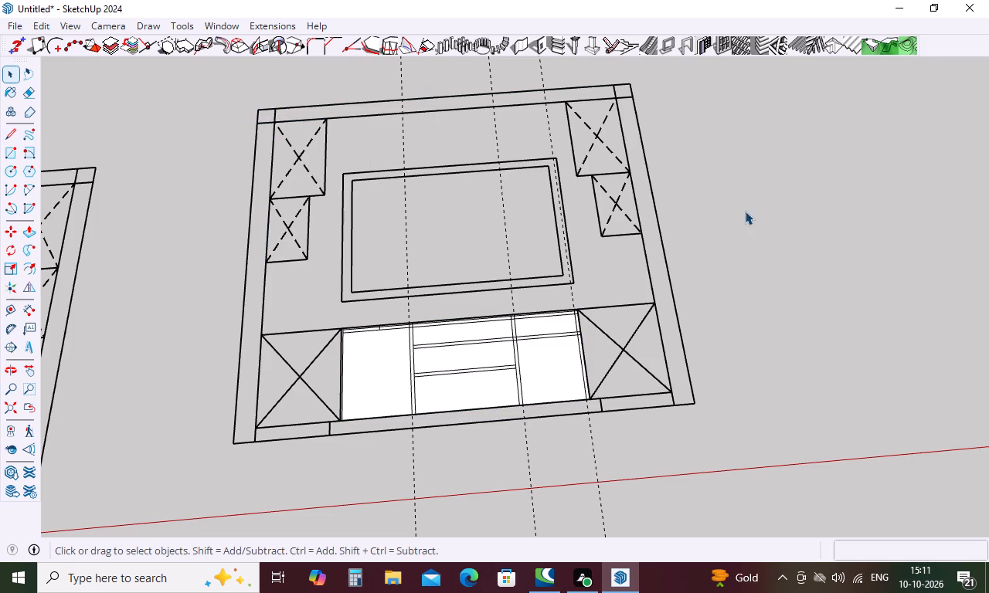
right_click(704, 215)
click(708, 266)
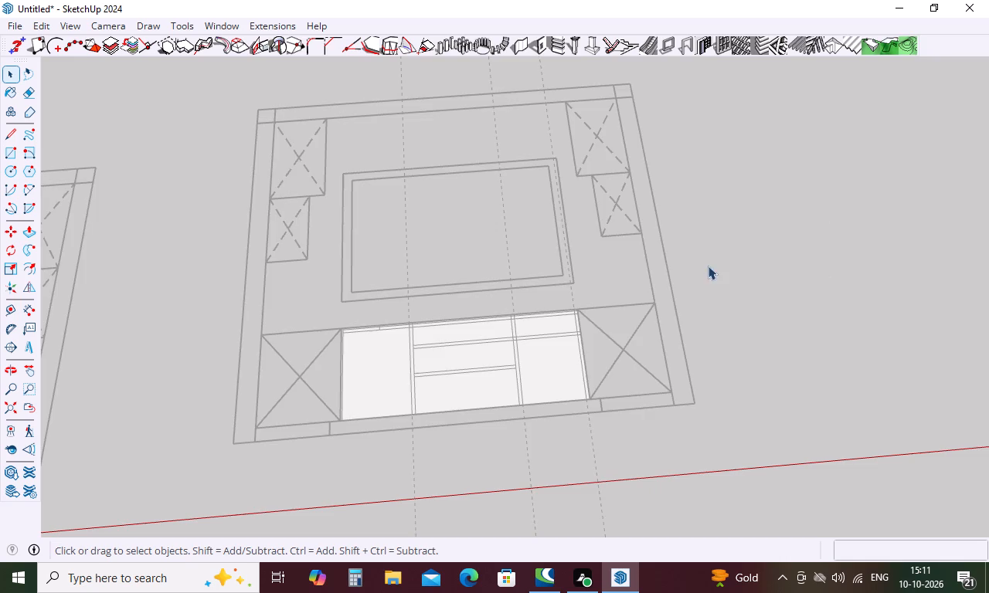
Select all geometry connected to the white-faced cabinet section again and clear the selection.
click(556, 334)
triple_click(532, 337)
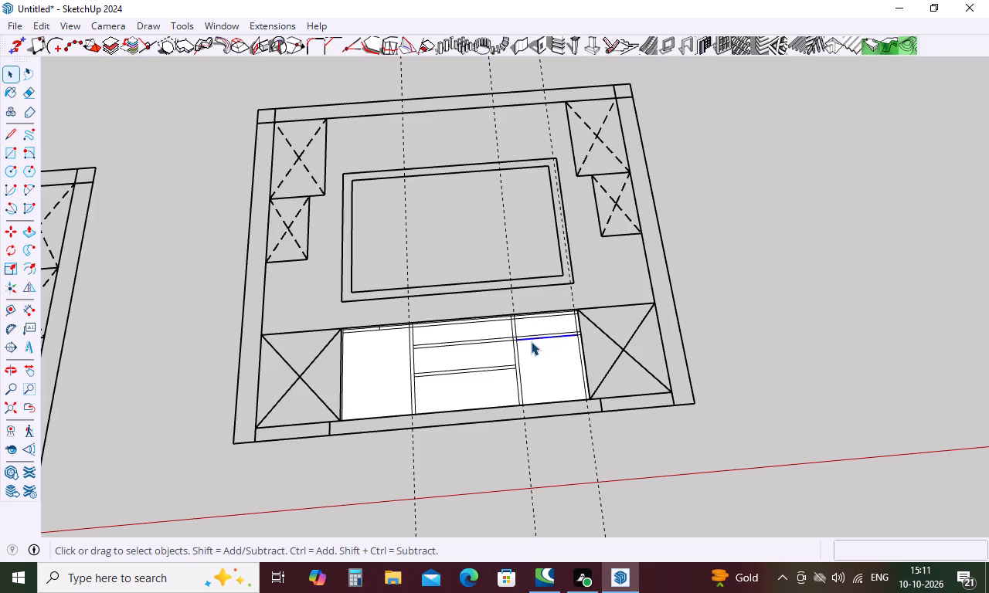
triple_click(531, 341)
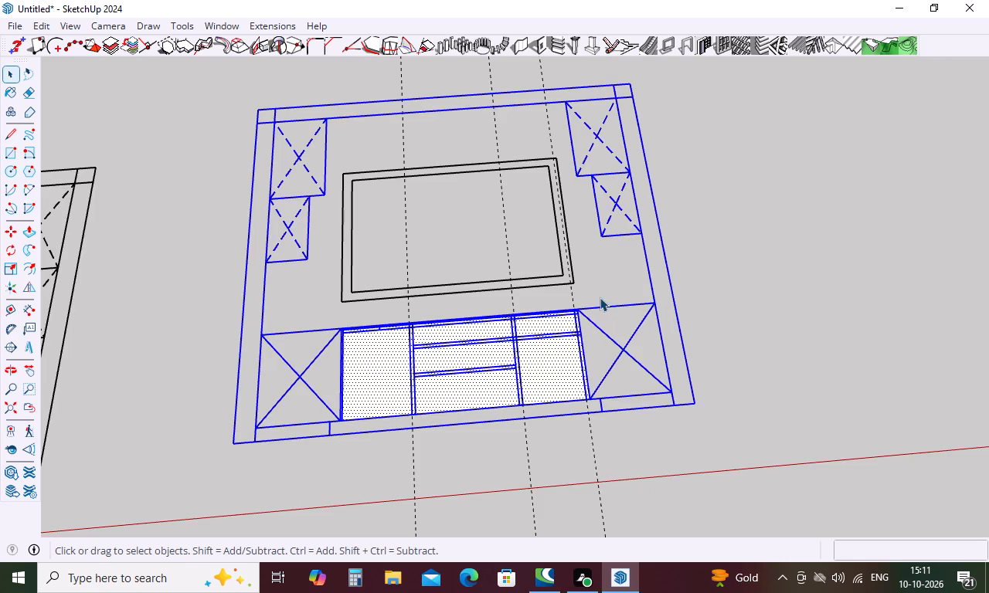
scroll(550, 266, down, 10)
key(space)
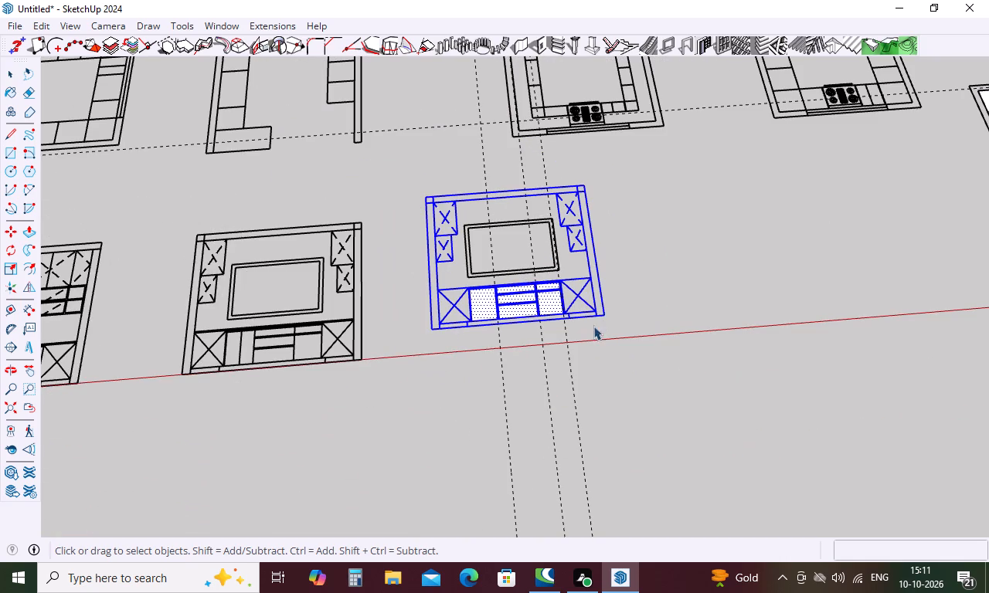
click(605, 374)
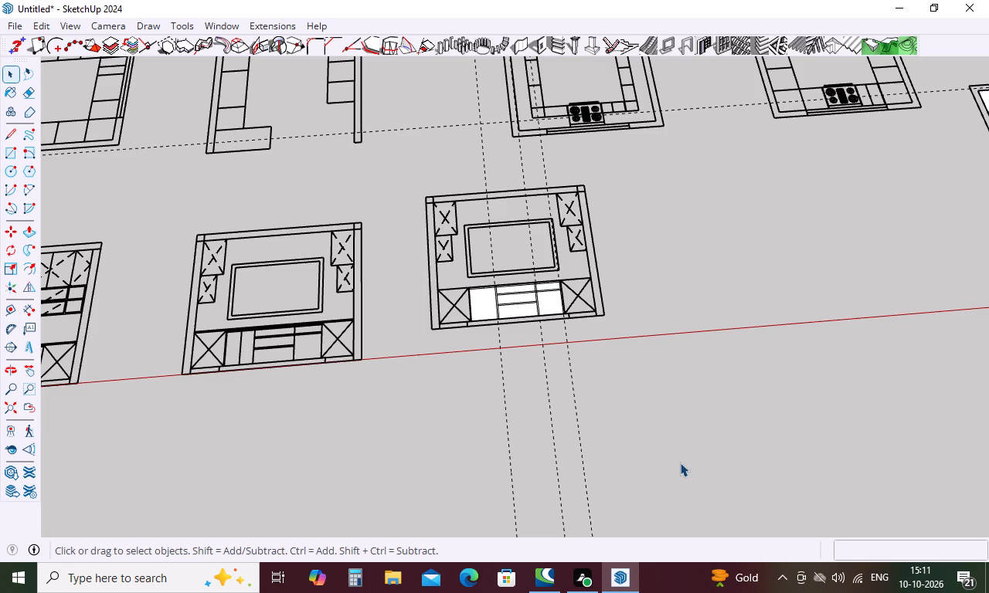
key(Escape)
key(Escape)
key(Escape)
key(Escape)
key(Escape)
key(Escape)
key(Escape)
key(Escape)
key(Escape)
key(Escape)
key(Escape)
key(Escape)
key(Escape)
Erase the elevation's top strip, left outer wall lines and upper-left dashed wall cabinet around the white-faced cabinet section.
scroll(506, 308, up, 4)
key(e)
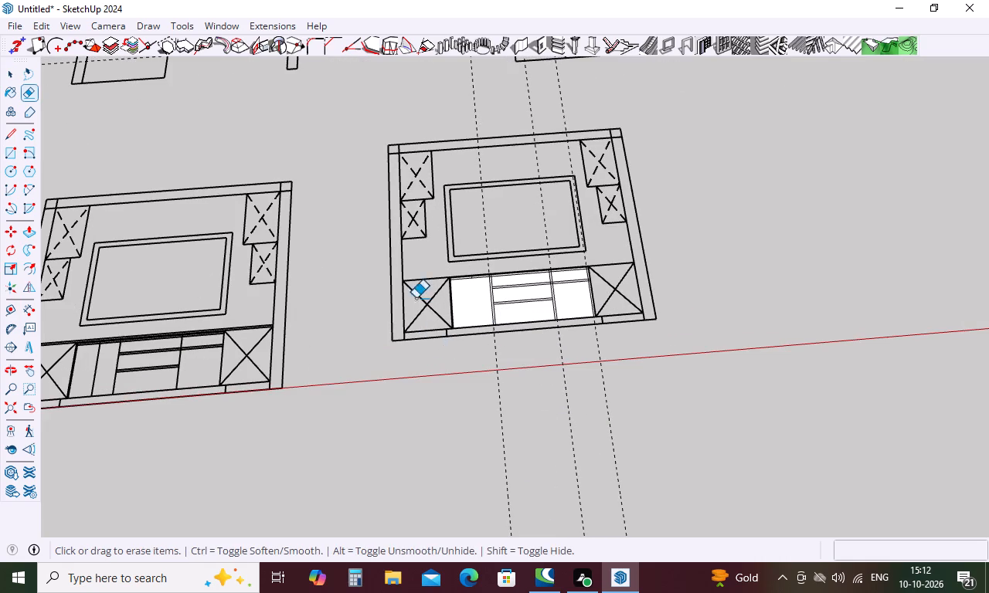
drag(458, 139, 456, 147)
drag(448, 152, 413, 178)
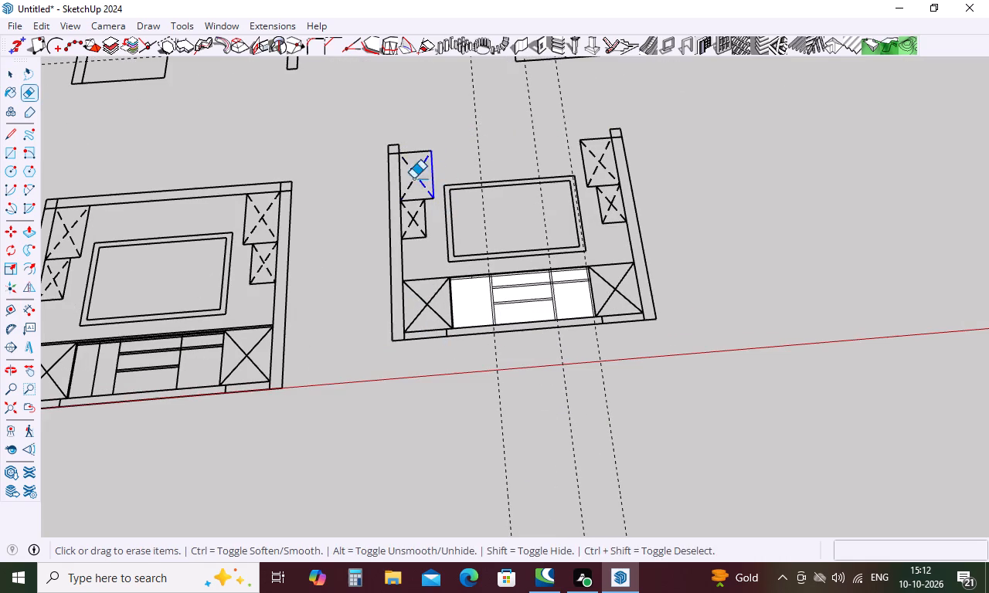
drag(413, 178, 391, 199)
drag(408, 141, 383, 155)
drag(417, 147, 413, 161)
Erase the lower dashed wall cabinet on the elevation's left side and the inner wall line beside it.
drag(416, 201, 414, 205)
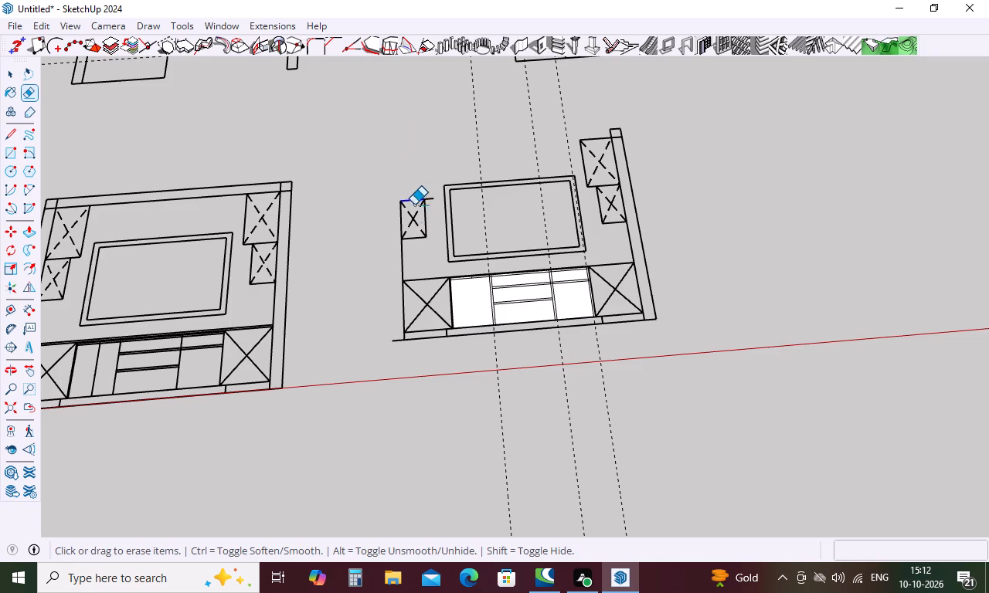
drag(414, 205, 406, 225)
drag(427, 202, 423, 213)
drag(423, 215, 414, 236)
drag(420, 216, 413, 216)
drag(430, 201, 423, 218)
click(414, 252)
drag(414, 239, 402, 260)
drag(411, 219, 392, 225)
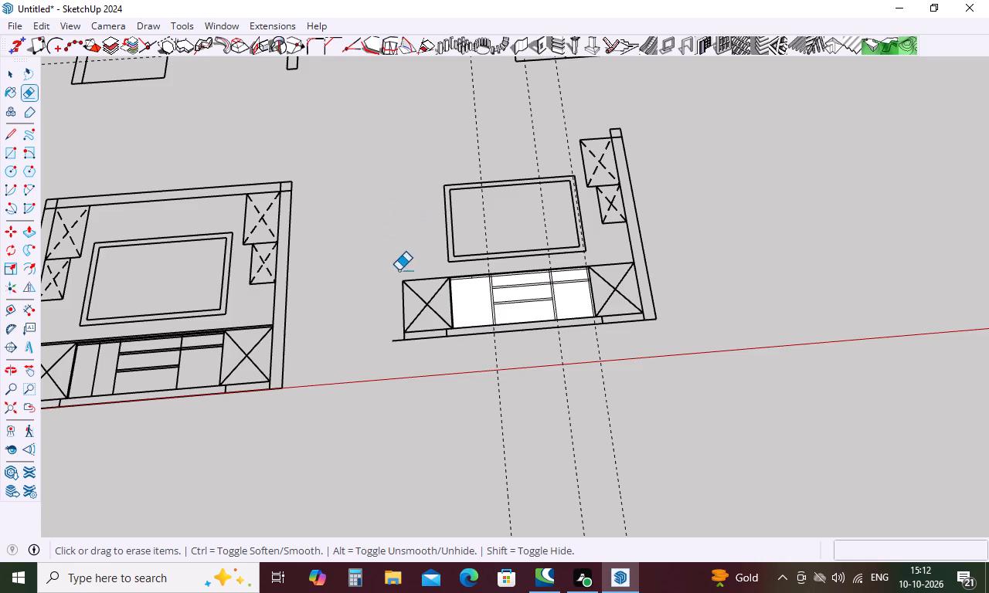
Erase the crossed base cabinet left of the white-faced section, along with its plinth and leftover wall lines.
drag(413, 270, 413, 345)
drag(438, 277, 438, 310)
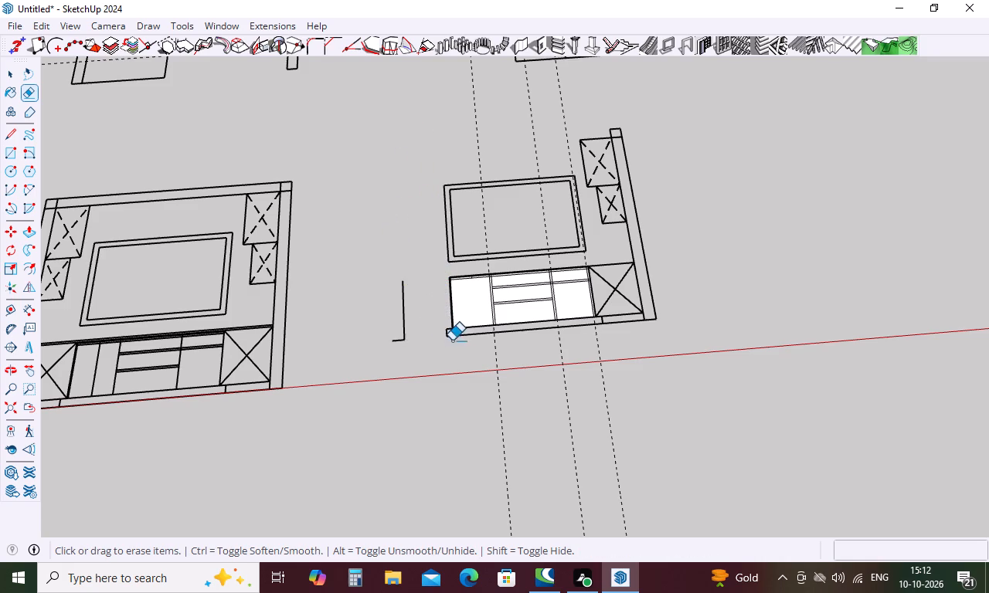
scroll(457, 337, up, 10)
drag(464, 331, 464, 344)
click(427, 316)
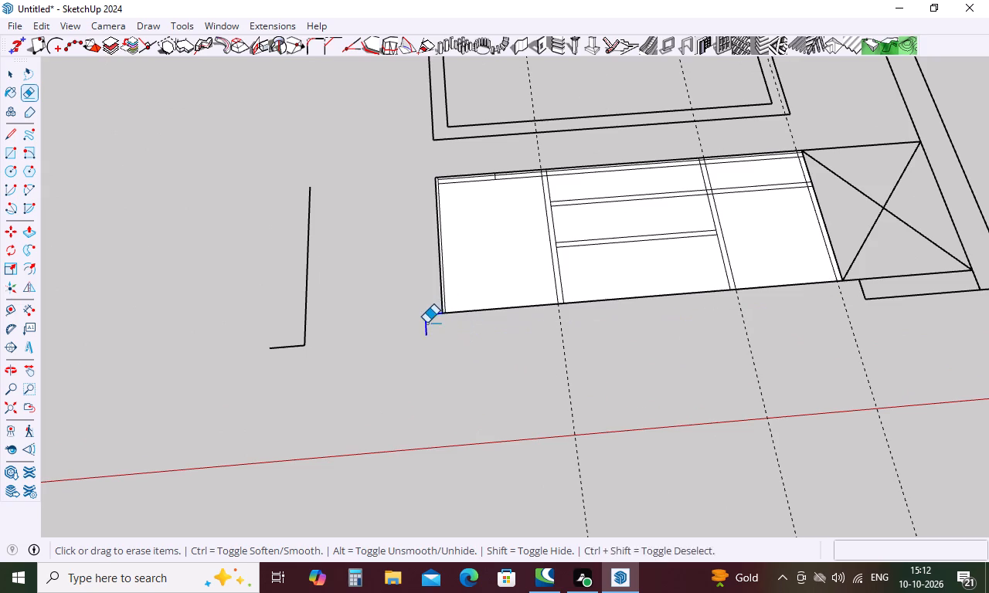
drag(325, 272, 253, 368)
drag(276, 341, 272, 368)
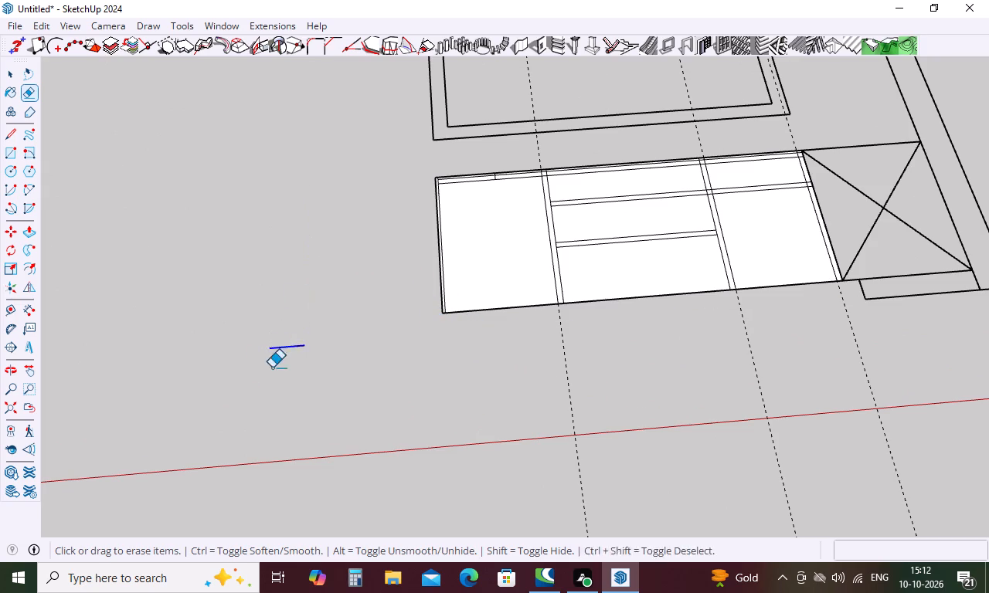
drag(272, 368, 274, 361)
Erase the three dashed guide lines running through the white-faced cabinet section.
drag(880, 343, 539, 421)
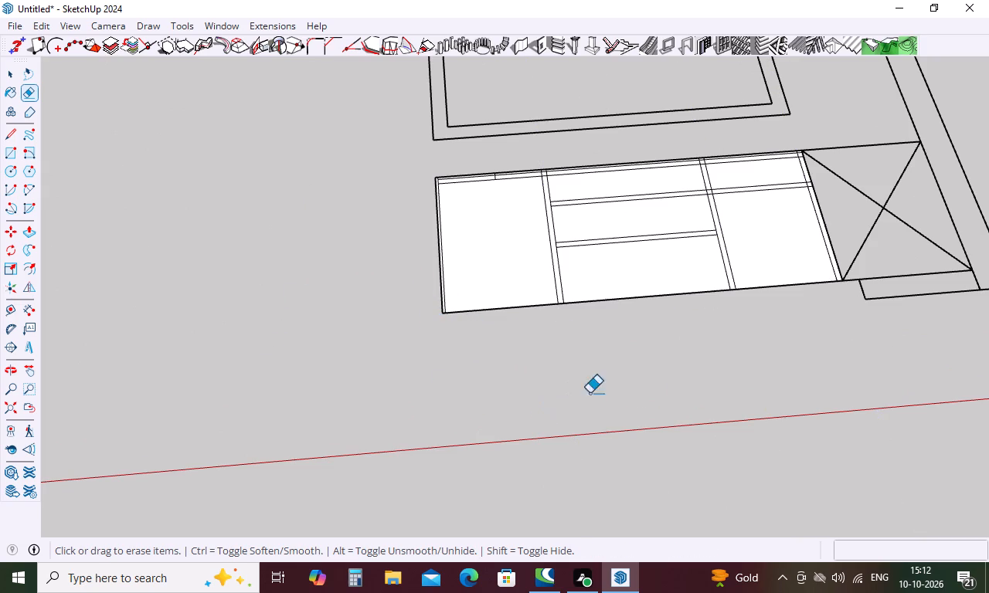
Erase the crossed base cabinet right of the white-faced section, including its plinth, the adjoining wall lines and leftover stubs.
drag(922, 264, 902, 324)
scroll(661, 339, down, 5)
click(792, 310)
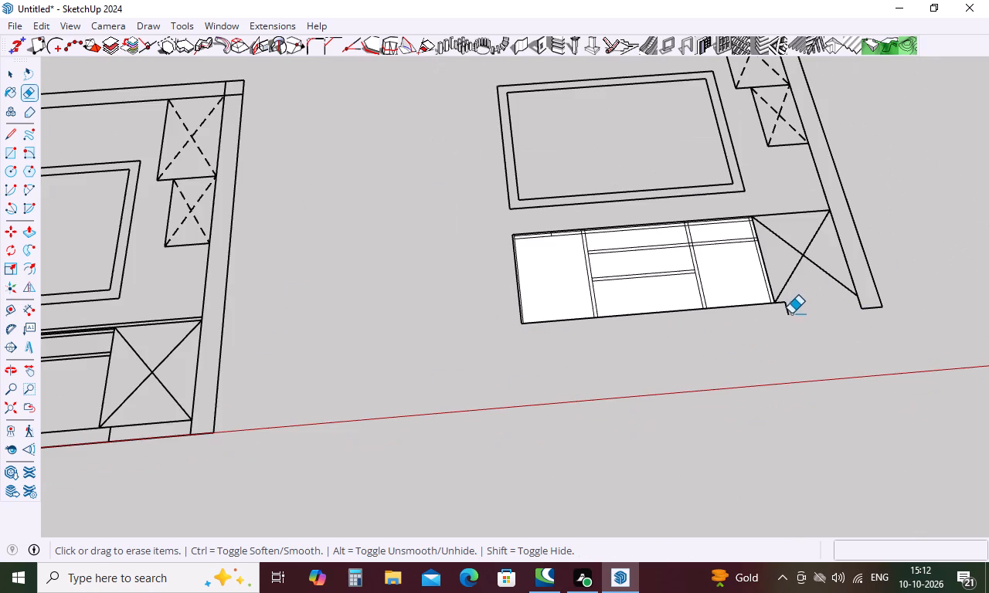
drag(817, 243, 804, 275)
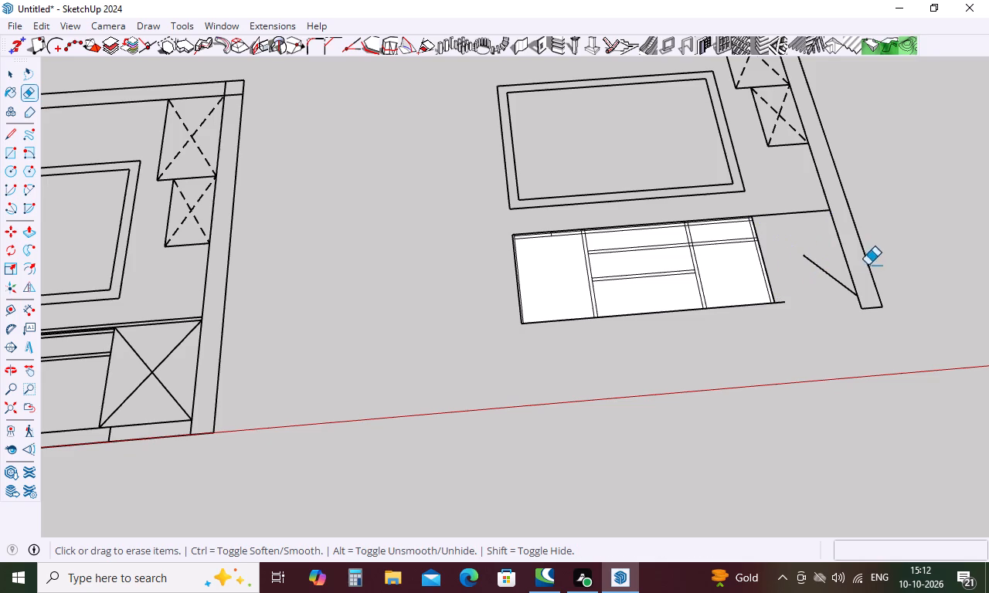
drag(883, 246, 843, 323)
drag(810, 212, 809, 235)
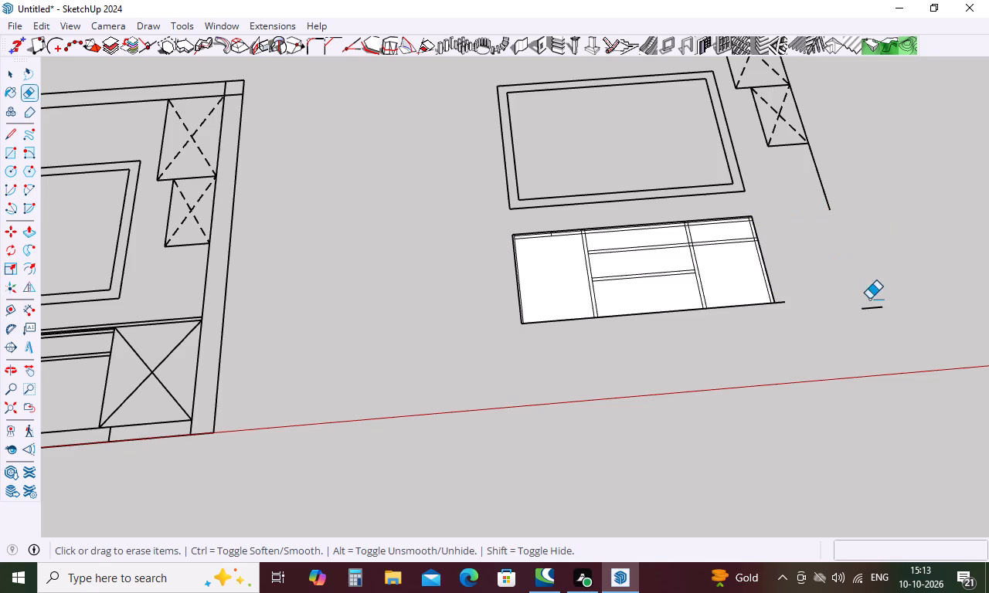
drag(869, 311, 869, 329)
drag(865, 300, 868, 319)
scroll(780, 300, up, 5)
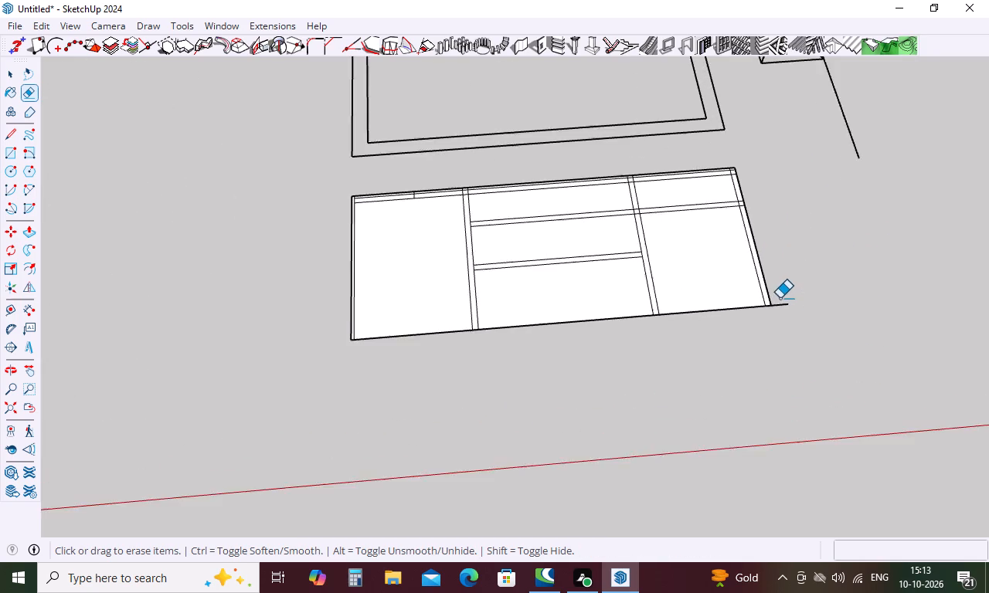
scroll(780, 298, up, 4)
drag(780, 300, 777, 334)
scroll(726, 395, down, 5)
drag(851, 164, 836, 186)
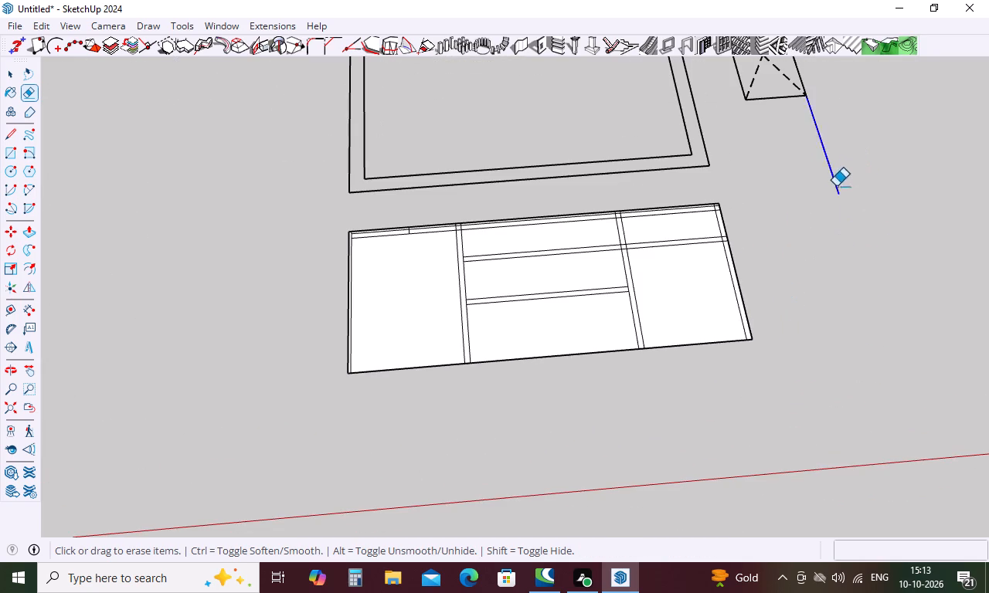
drag(836, 186, 835, 186)
Erase the double-line rectangular frame above the white-faced cabinet section.
scroll(815, 263, down, 5)
drag(737, 135, 513, 182)
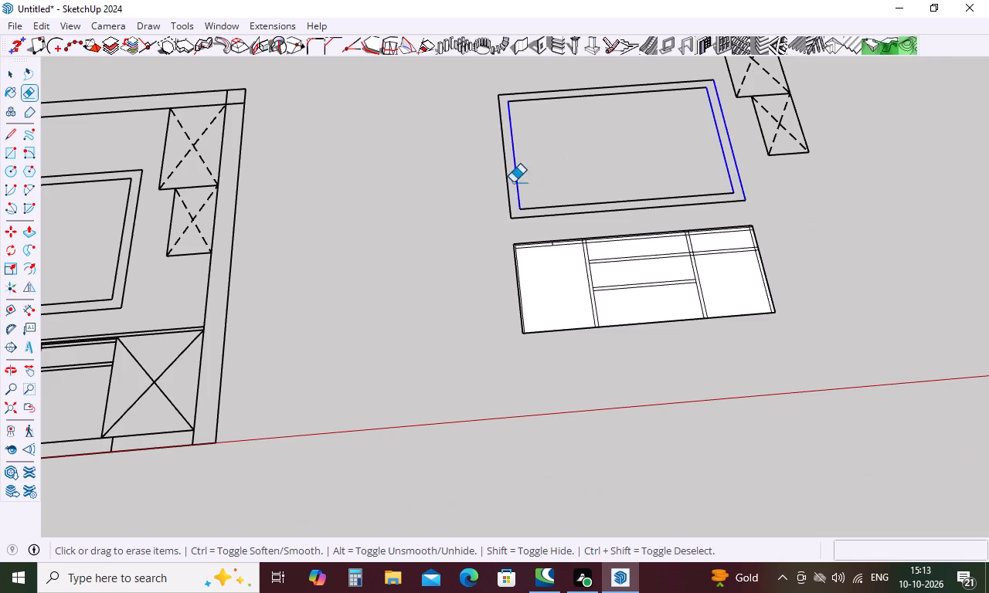
drag(513, 182, 481, 189)
drag(598, 200, 598, 211)
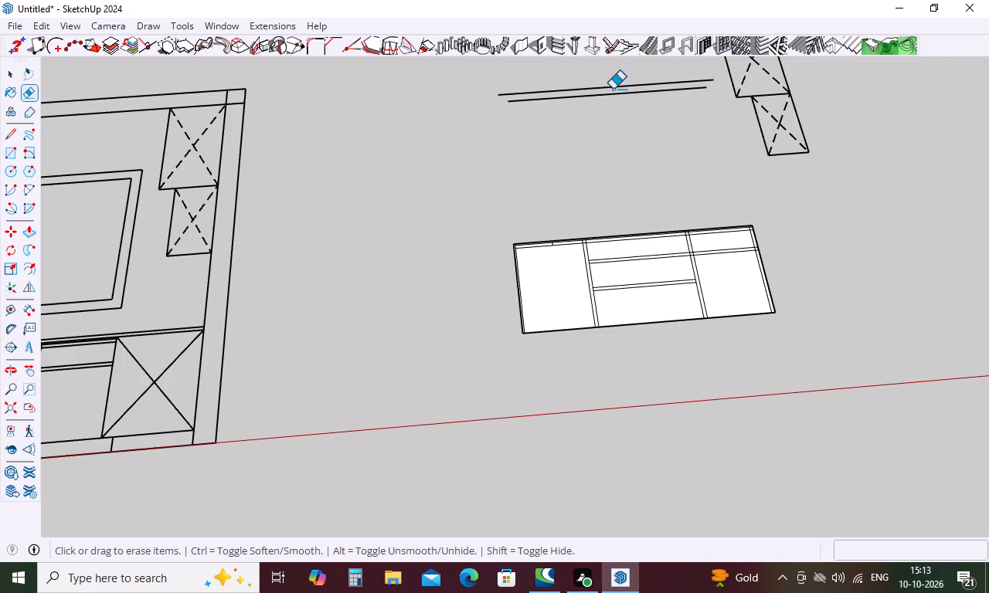
drag(613, 88, 605, 116)
Erase the two dashed crossed wall cabinets remaining on the elevation's right side.
scroll(548, 176, down, 5)
scroll(678, 75, up, 5)
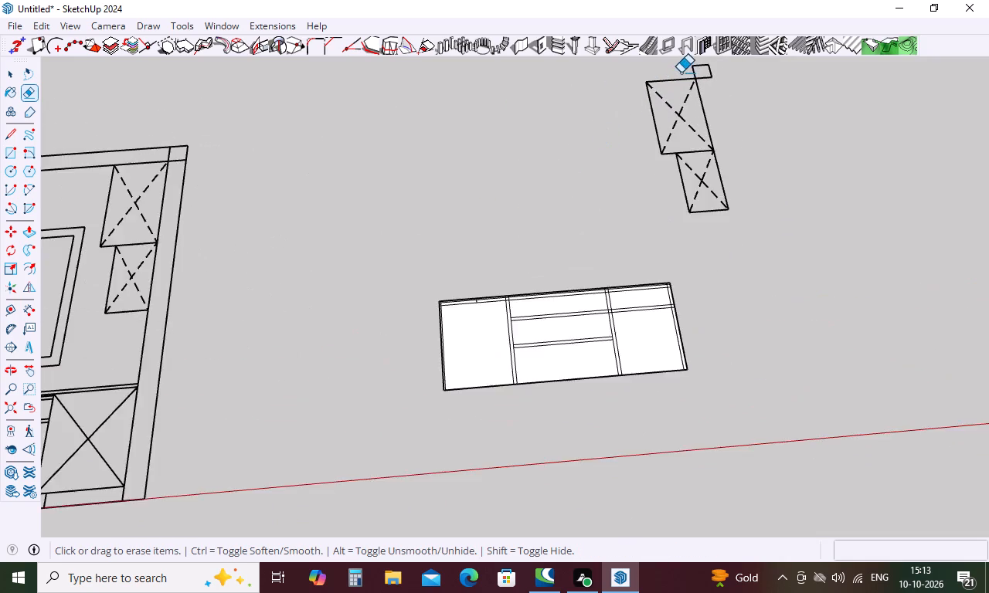
scroll(681, 73, up, 3)
drag(738, 96, 622, 185)
drag(698, 114, 644, 135)
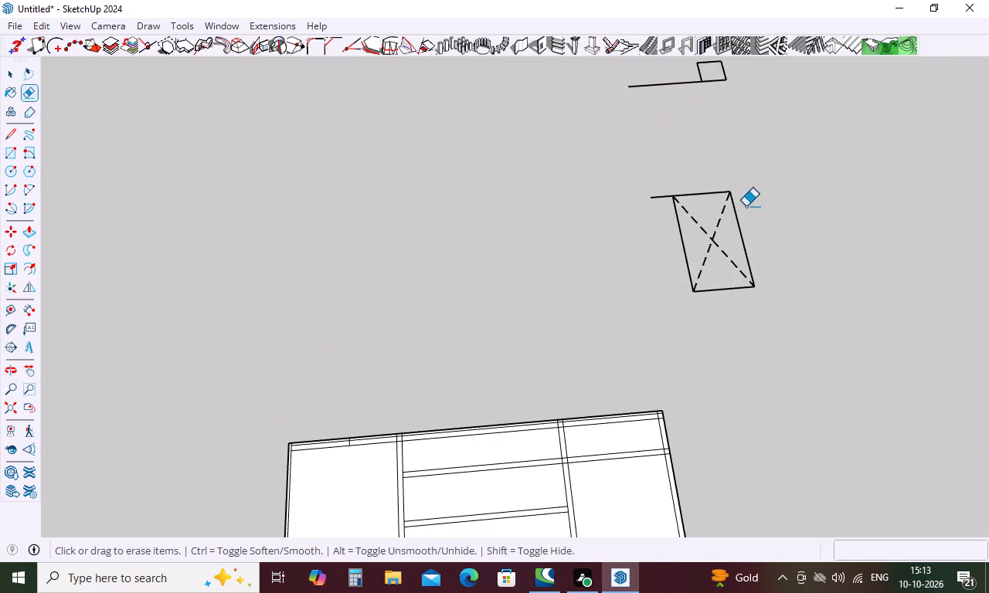
drag(755, 213, 633, 265)
drag(706, 193, 705, 206)
drag(726, 240, 709, 266)
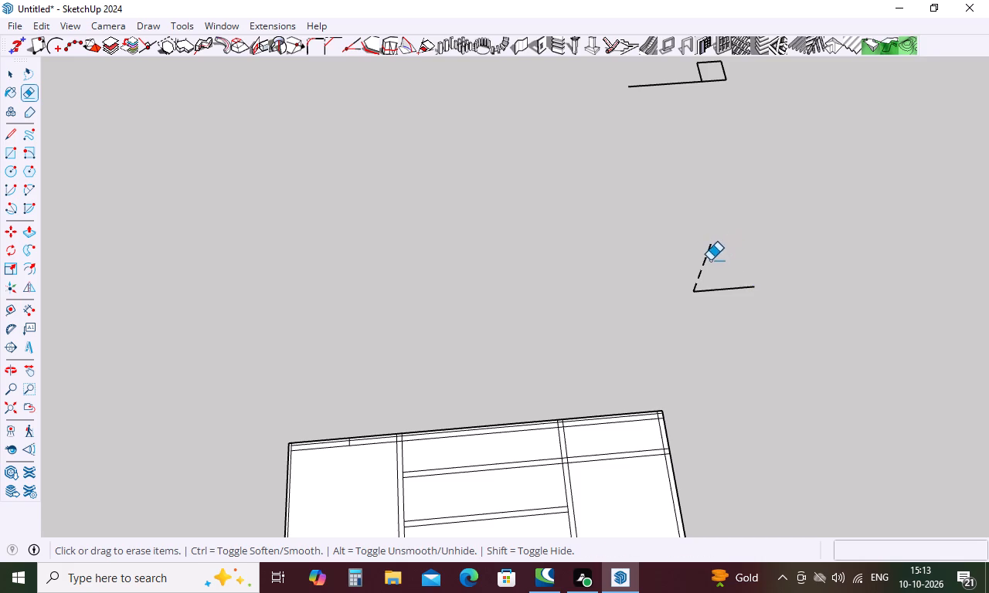
drag(712, 256, 698, 264)
drag(709, 277, 706, 303)
Erase the leftover small corner square and short line from the elevation's upper-right corner.
scroll(691, 323, down, 4)
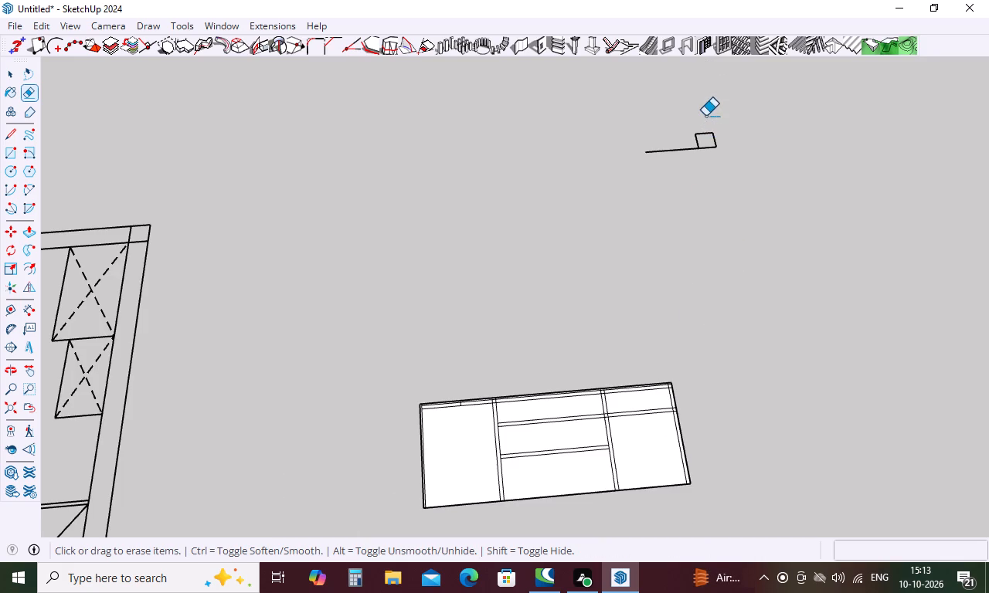
drag(705, 116, 701, 177)
scroll(709, 147, up, 3)
drag(721, 136, 681, 147)
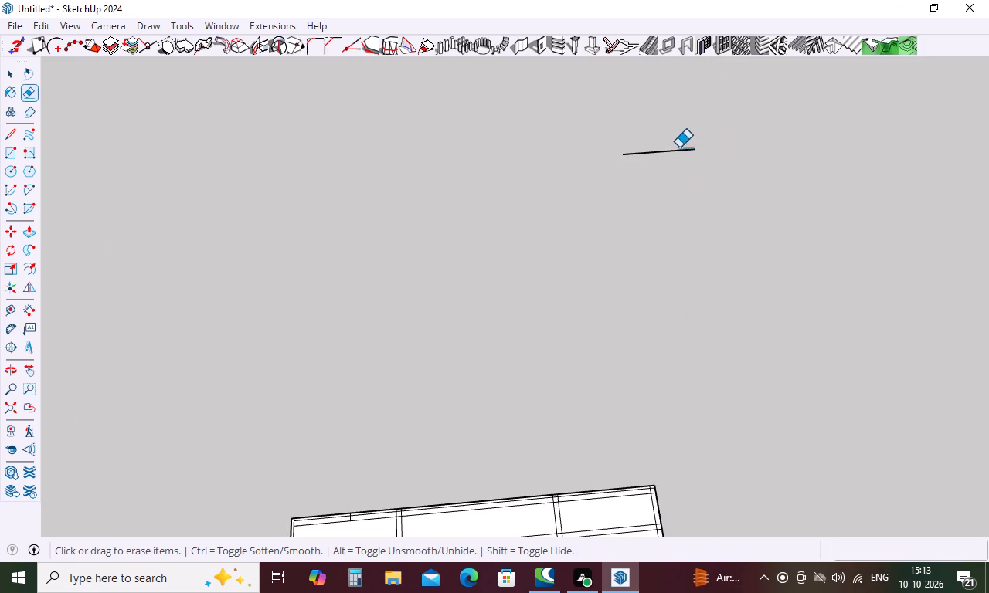
drag(679, 147, 658, 183)
scroll(642, 167, down, 5)
key(Escape)
key(Escape)
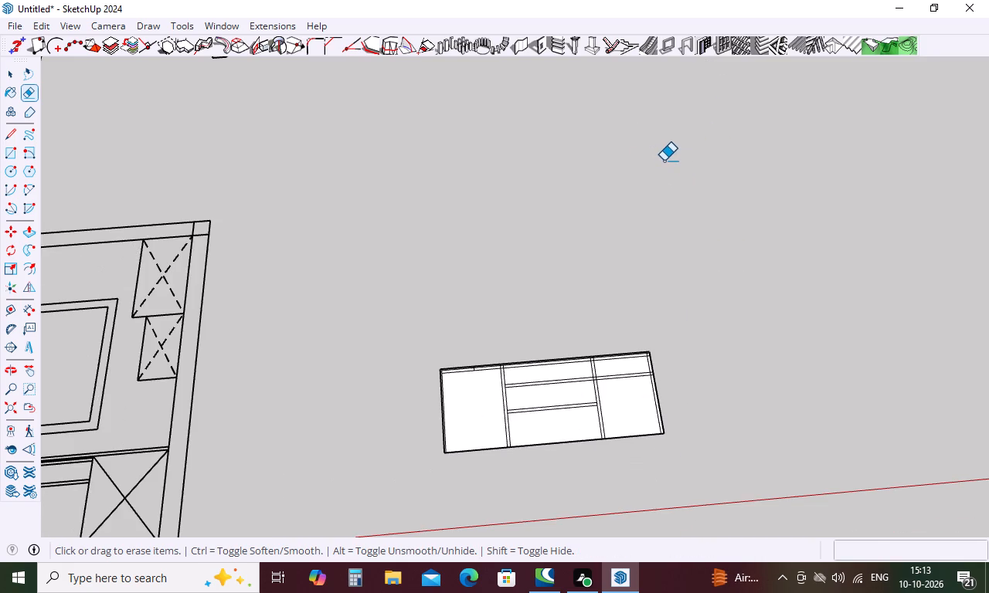
Push/Pull the narrow left side panel face of the cabinet section by about 1/8".
key(p)
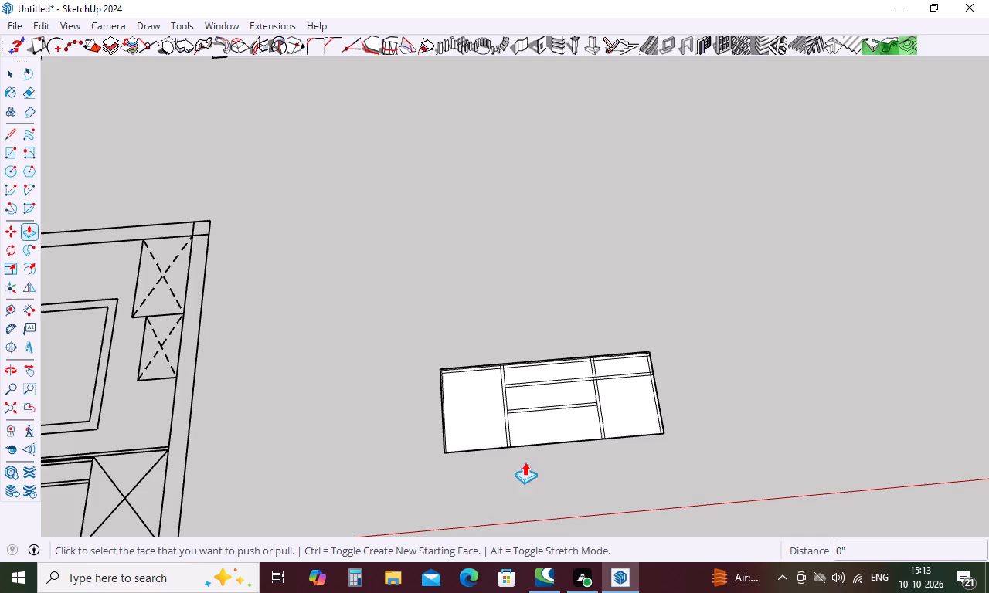
middle_drag(573, 442, 573, 323)
scroll(447, 444, up, 6)
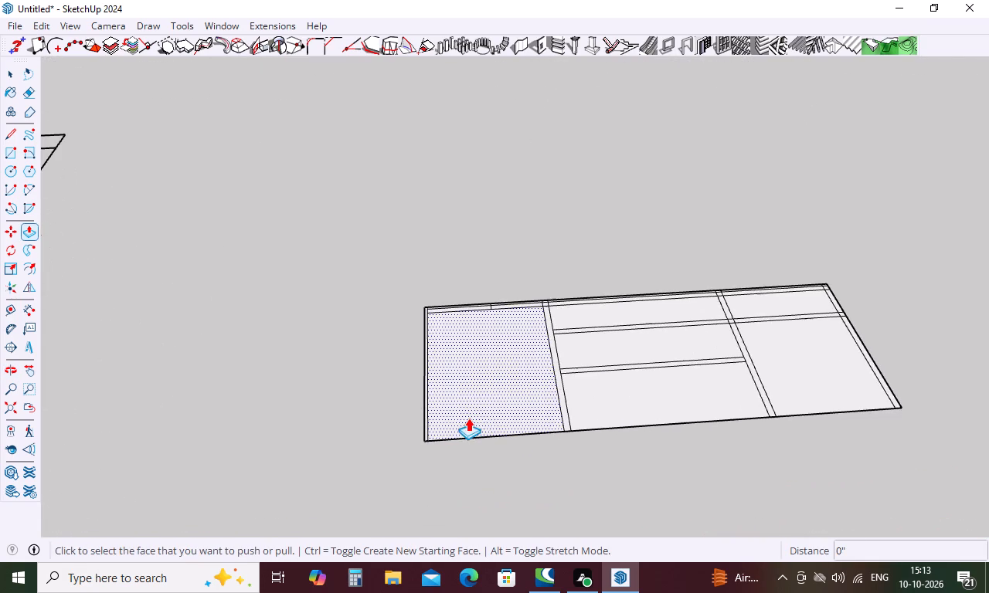
scroll(468, 418, up, 1)
middle_drag(478, 397, 469, 478)
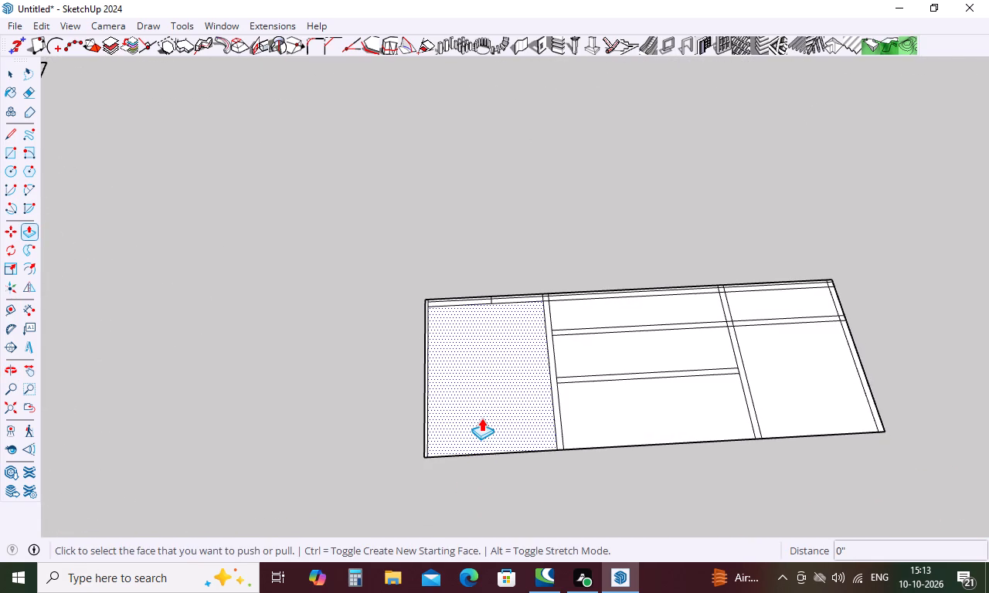
click(481, 418)
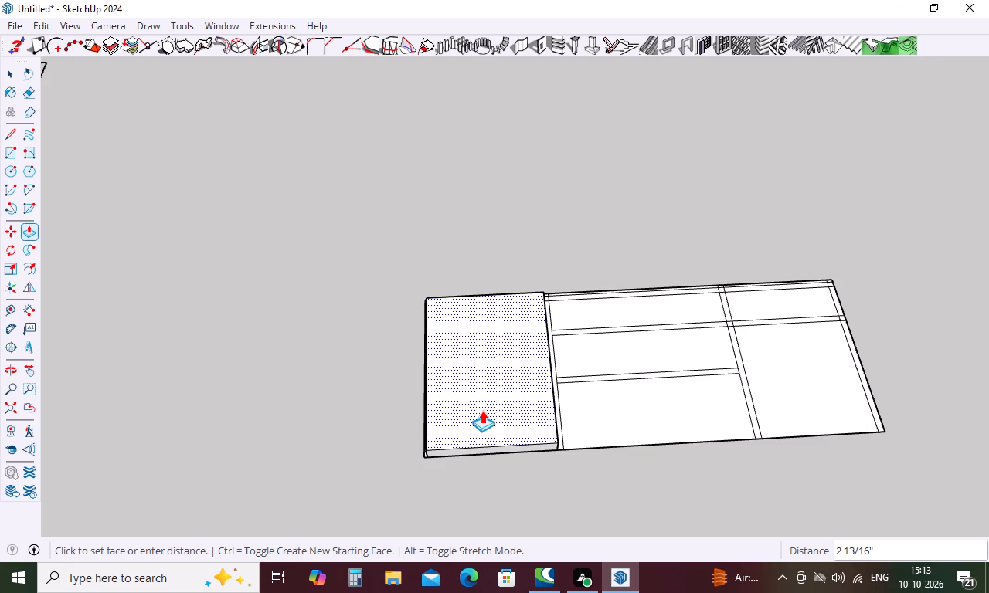
key(Escape)
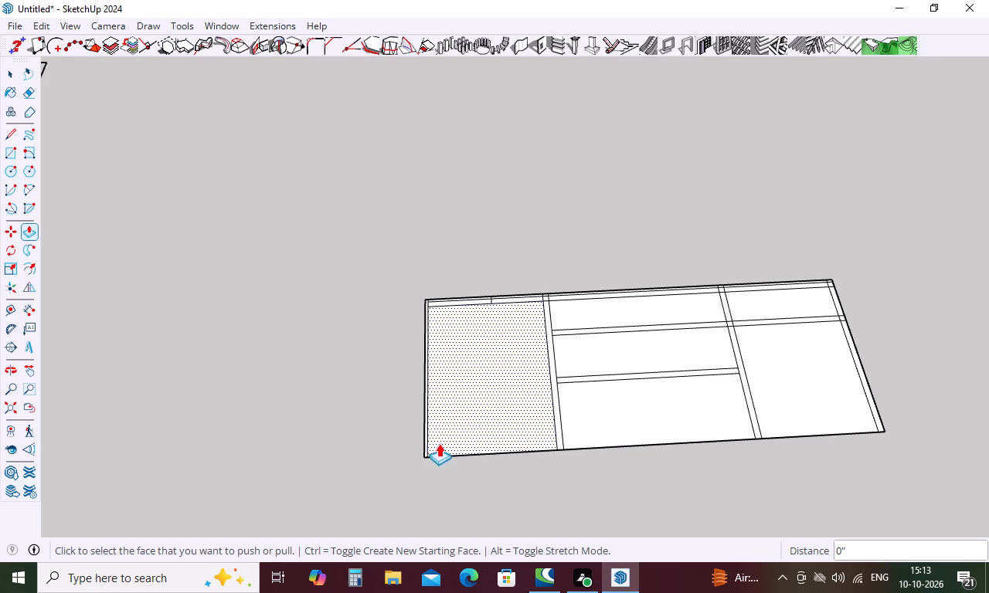
middle_drag(424, 463, 416, 512)
scroll(420, 499, up, 16)
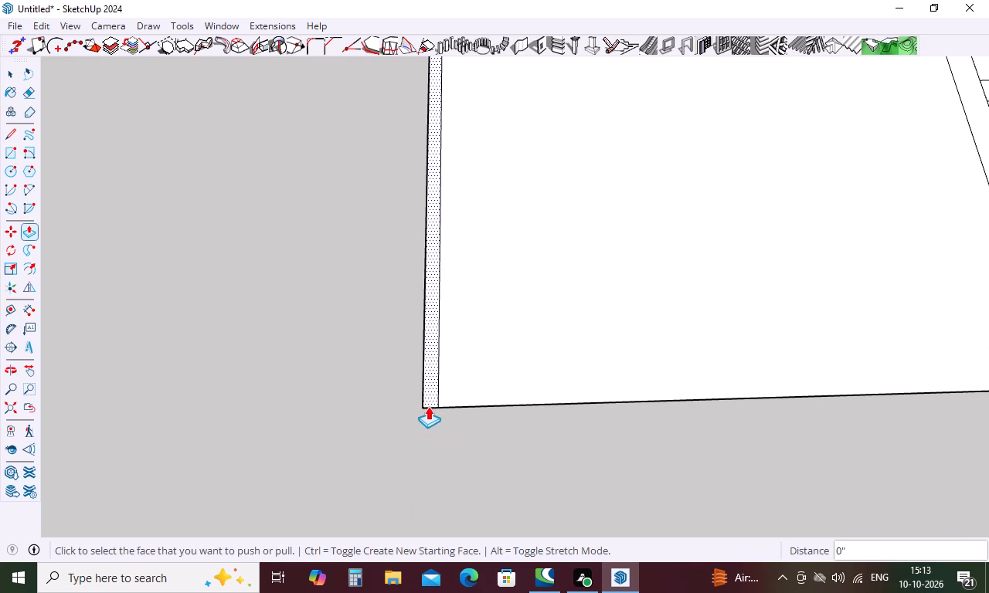
click(429, 405)
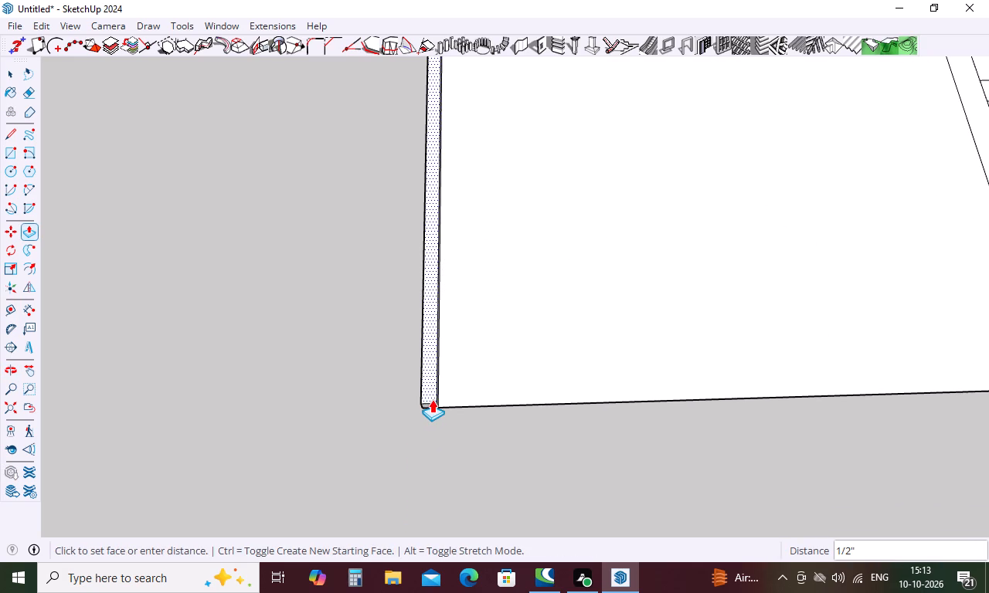
key(period)
key(1)
key(1)
key(1)
key(Return)
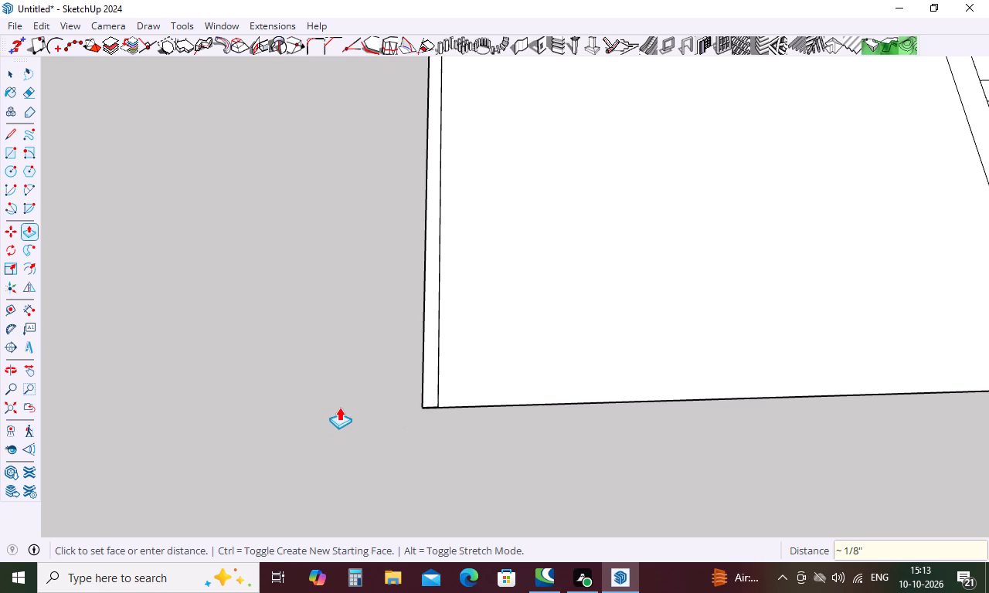
Repeat the same Push/Pull distance on the vertical divider between the left and middle compartments.
scroll(341, 399, down, 9)
scroll(670, 369, up, 10)
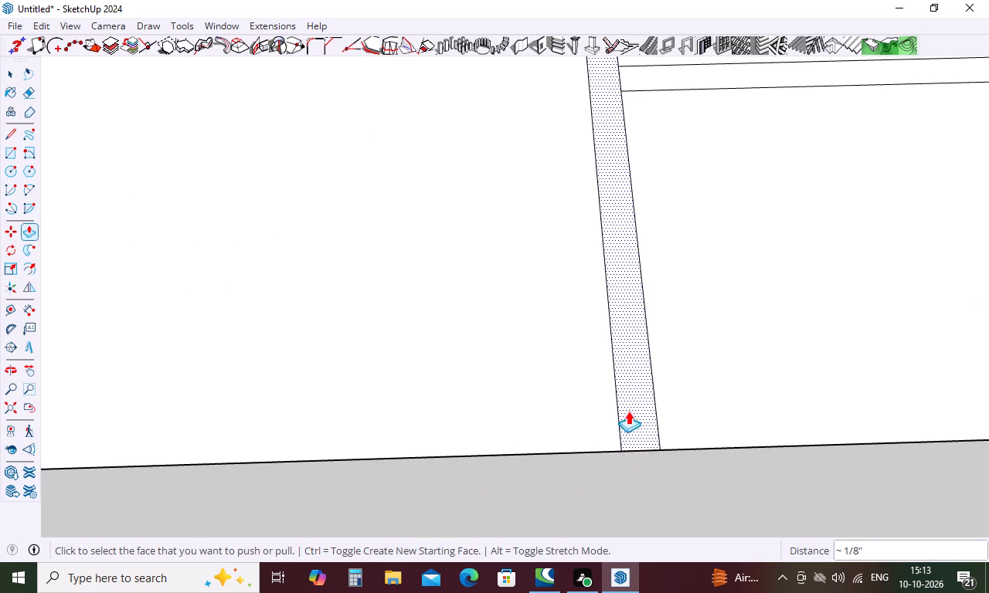
double_click(630, 418)
Repeat the same Push/Pull distance on both segments of the lower top strip above the left compartment.
scroll(478, 402, down, 15)
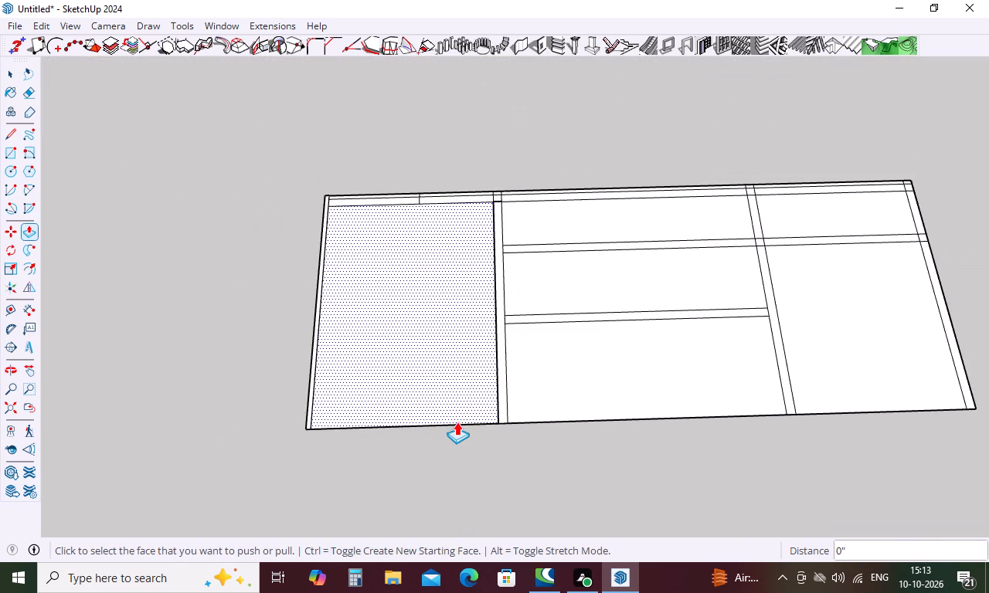
scroll(403, 161, up, 10)
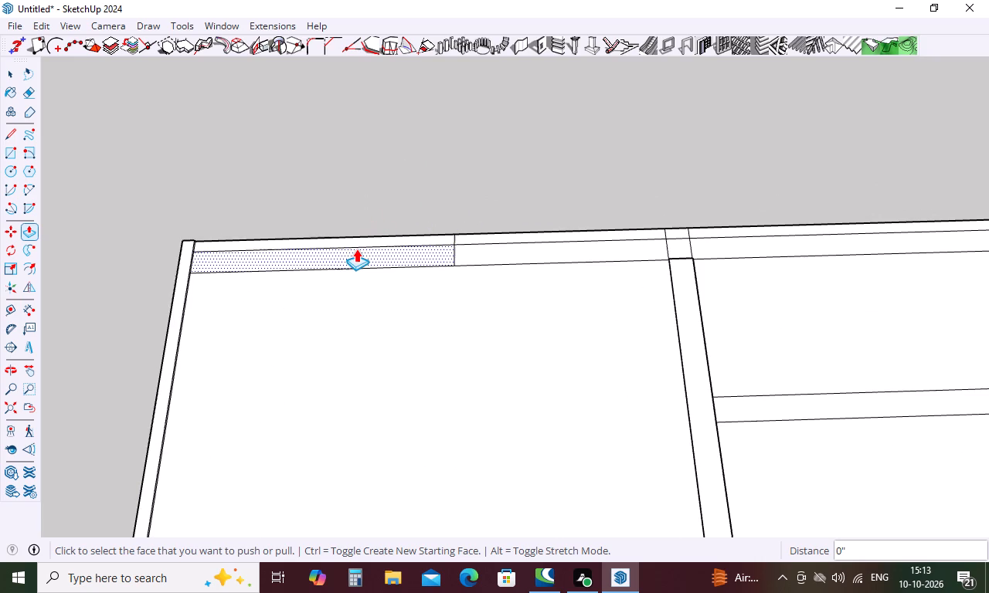
click(356, 250)
click(356, 250)
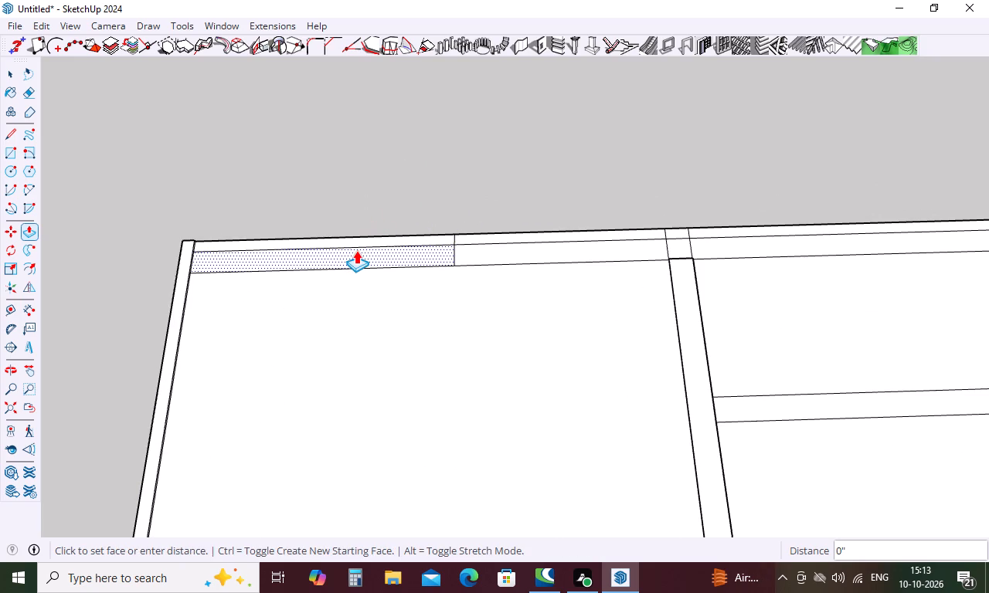
double_click(356, 250)
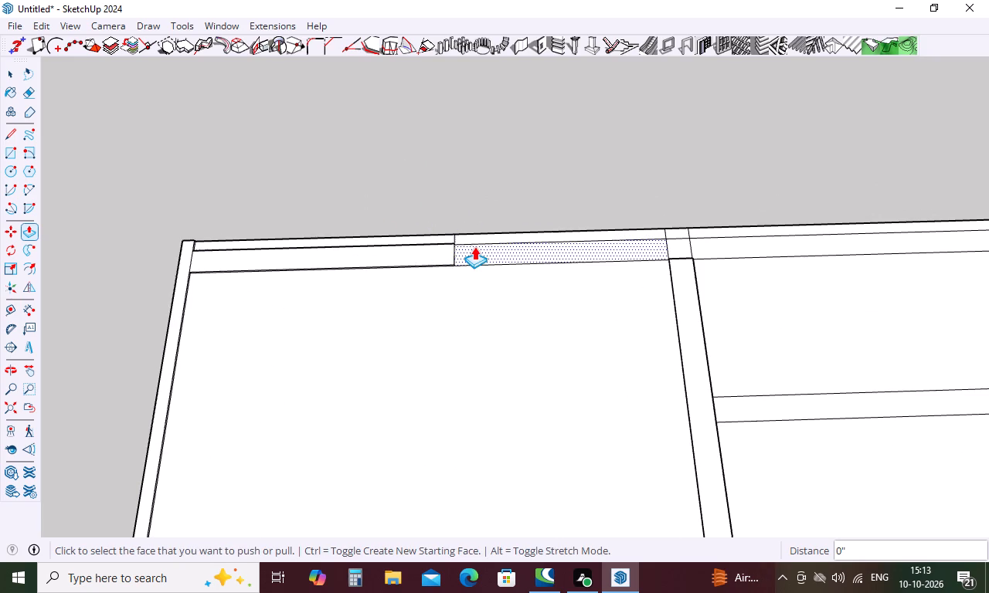
double_click(474, 246)
Repeat the same Push/Pull distance on both segments of the thin uppermost strip above the left compartment.
middle_drag(485, 236, 485, 331)
scroll(485, 237, up, 5)
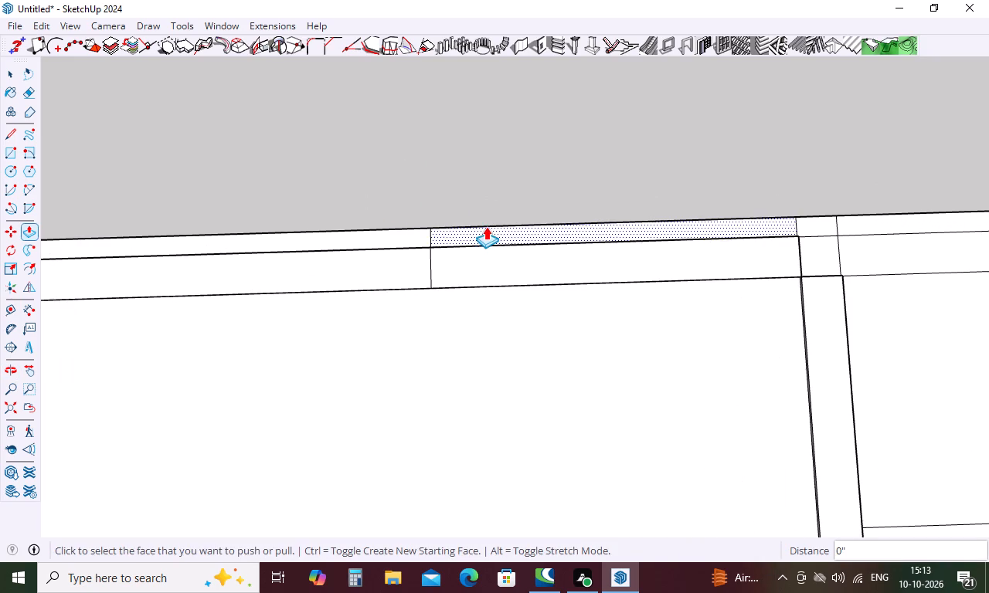
double_click(486, 226)
double_click(413, 228)
scroll(396, 234, down, 5)
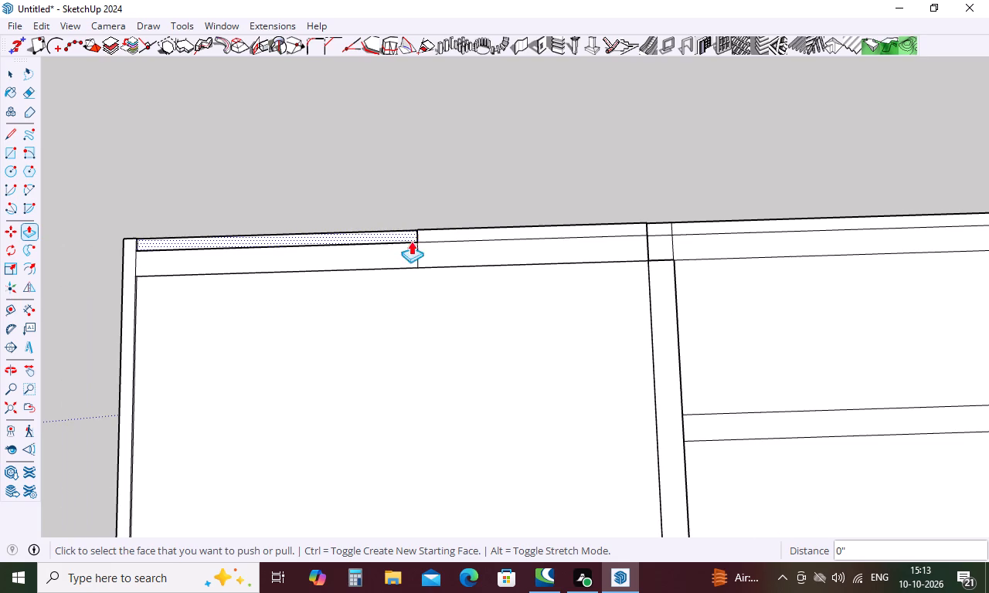
middle_drag(497, 236, 479, 405)
scroll(379, 245, up, 9)
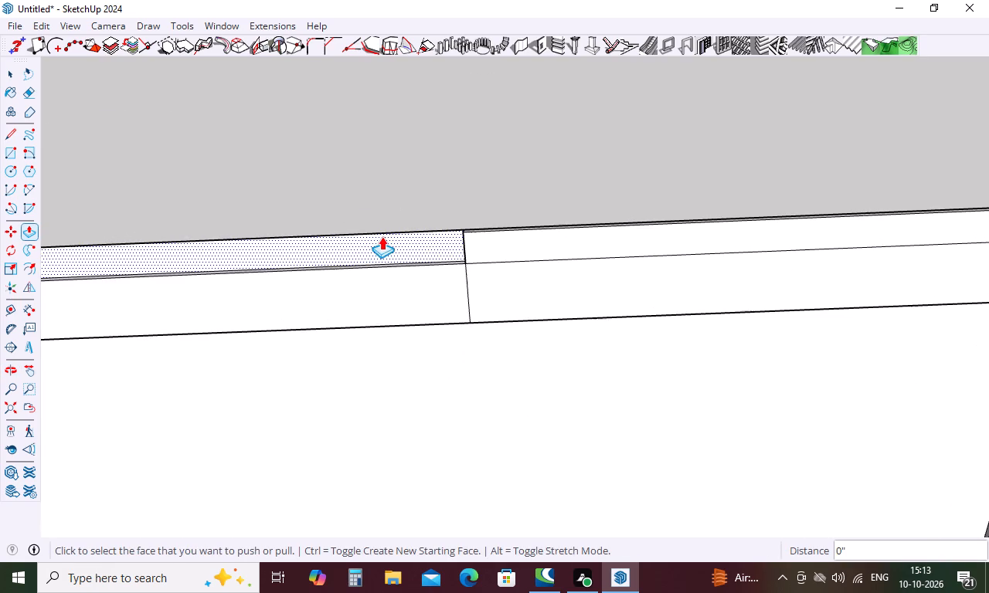
double_click(382, 236)
scroll(382, 236, down, 10)
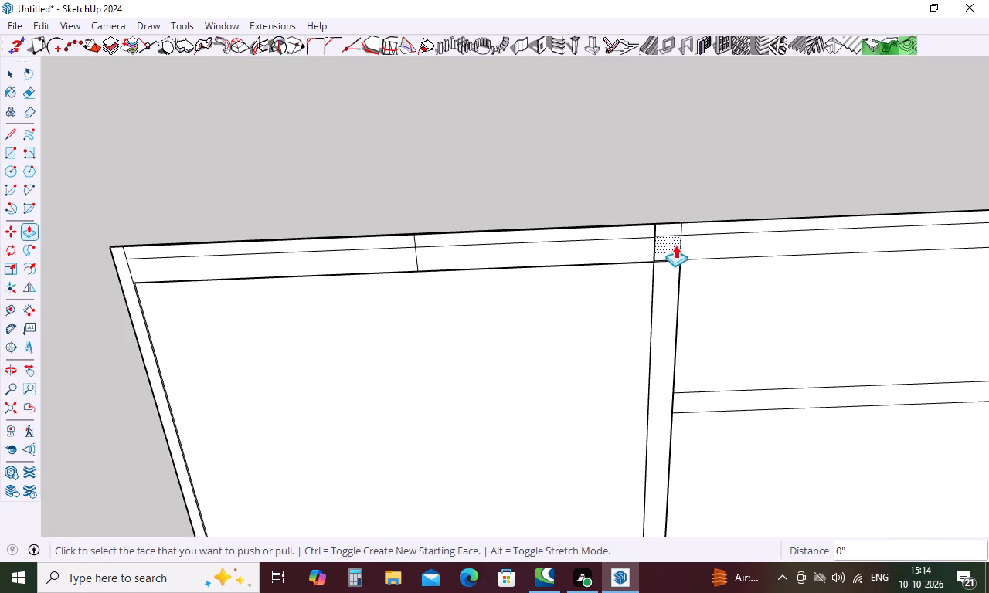
Repeat the same Push/Pull distance on the top strip faces above the left-middle divider and the middle compartment.
double_click(674, 244)
double_click(671, 225)
double_click(731, 243)
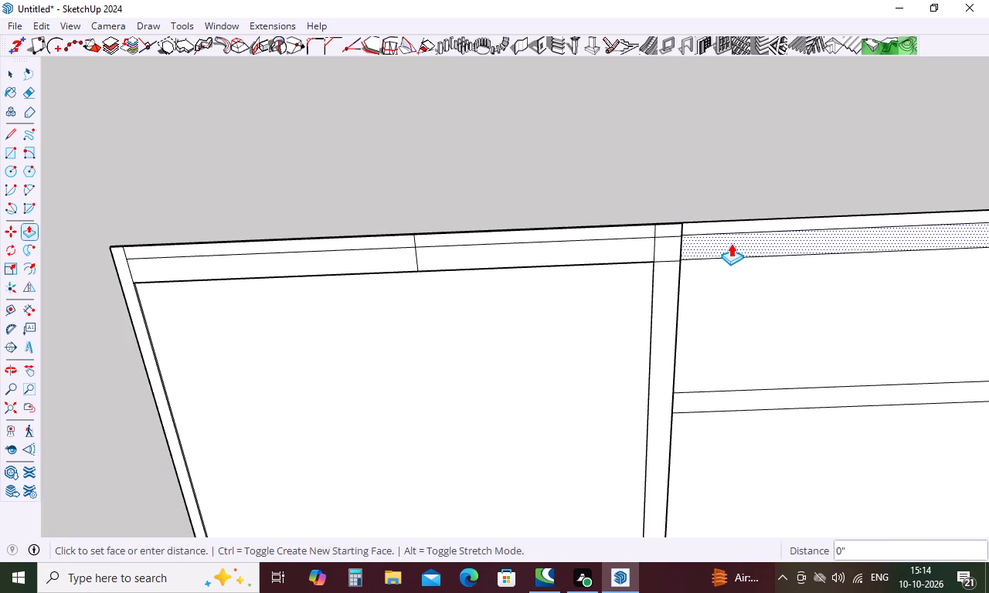
double_click(734, 221)
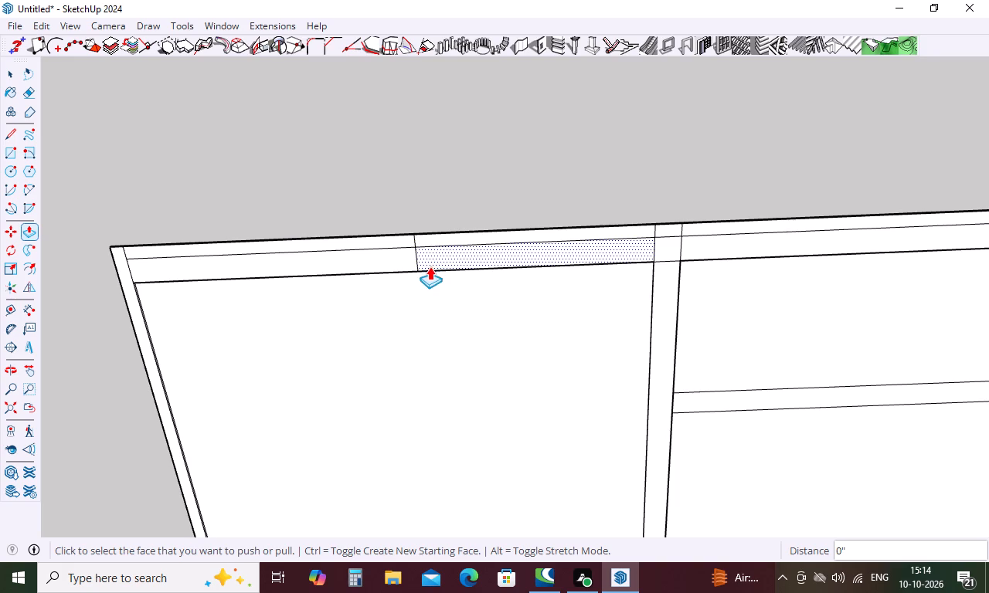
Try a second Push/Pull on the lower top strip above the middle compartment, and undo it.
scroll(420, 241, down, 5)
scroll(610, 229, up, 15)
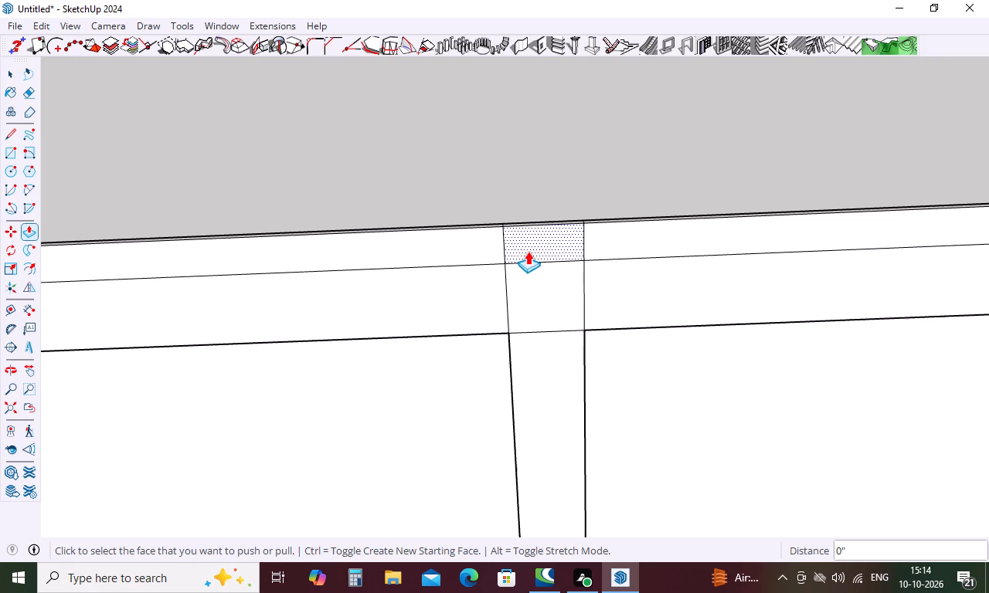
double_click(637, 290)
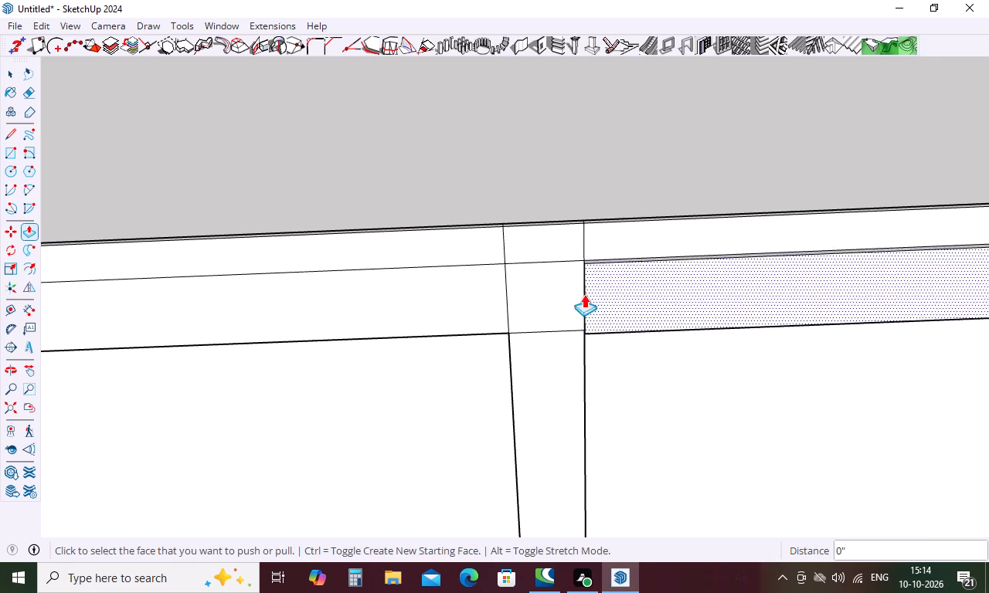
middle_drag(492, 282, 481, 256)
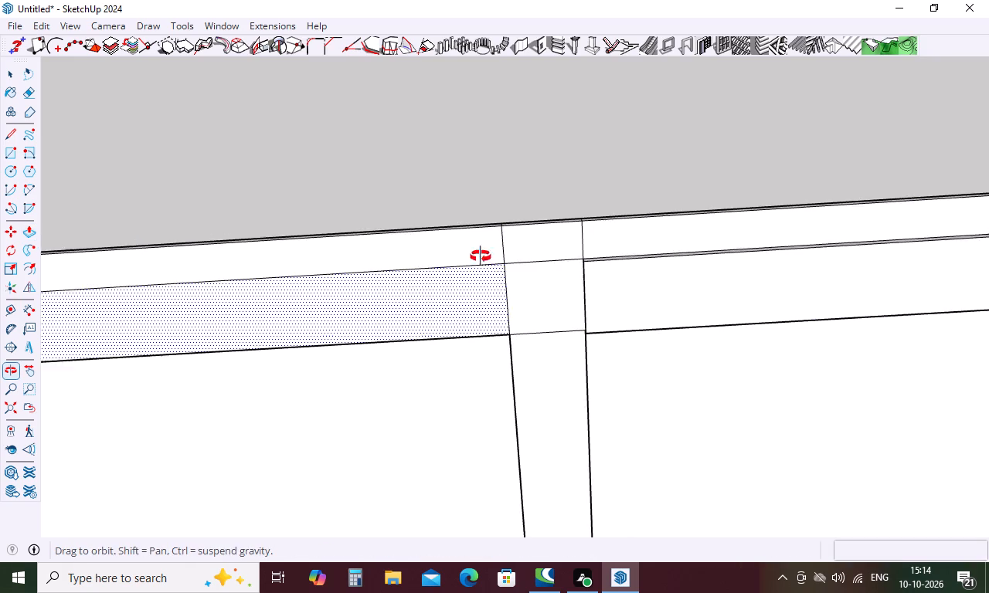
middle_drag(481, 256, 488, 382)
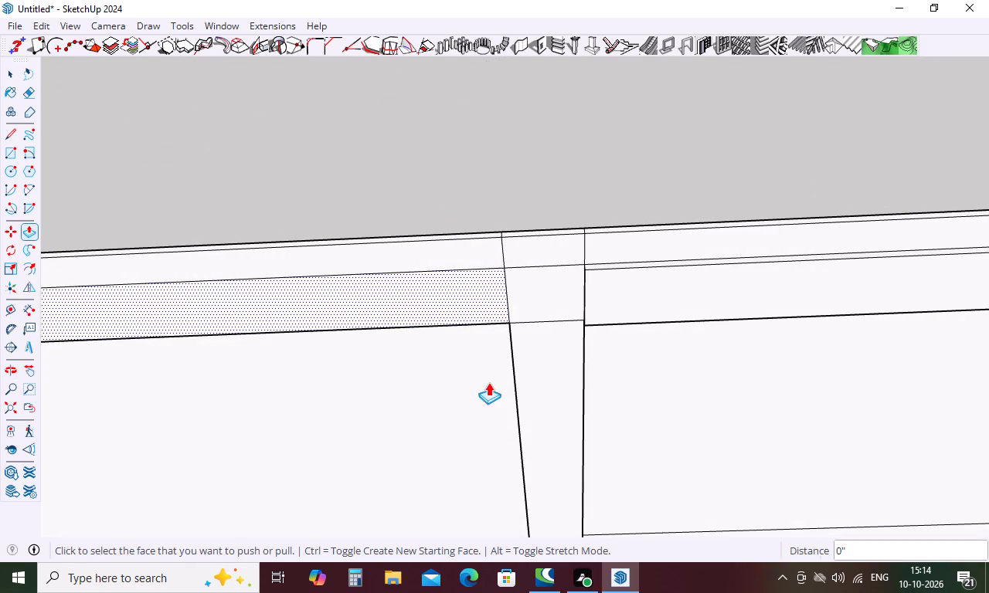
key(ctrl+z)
Repeat the same Push/Pull distance on the top strip faces above the middle-right divider and the right compartment.
scroll(435, 288, down, 10)
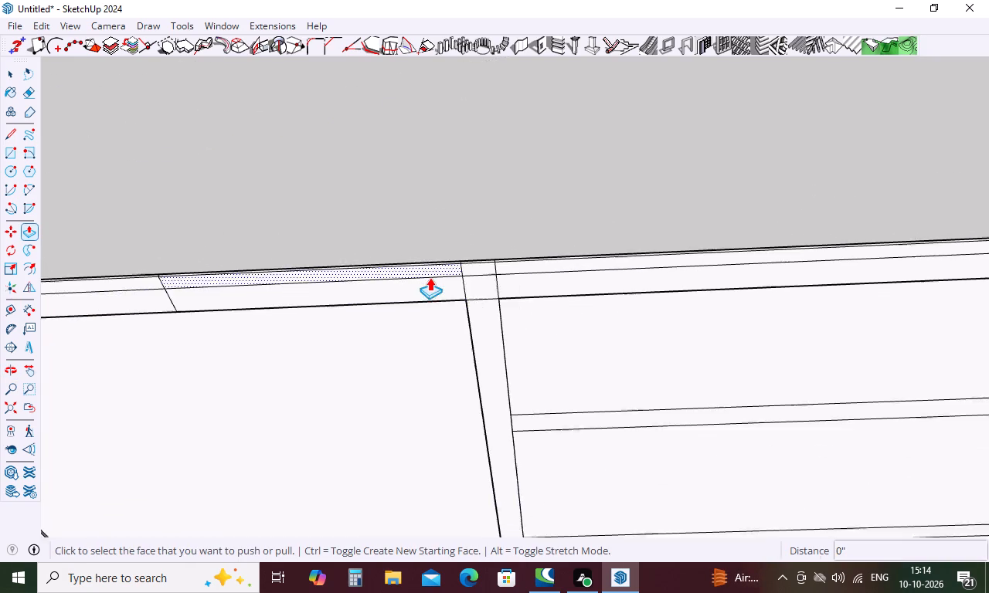
scroll(430, 277, down, 10)
scroll(870, 245, up, 5)
scroll(796, 266, up, 2)
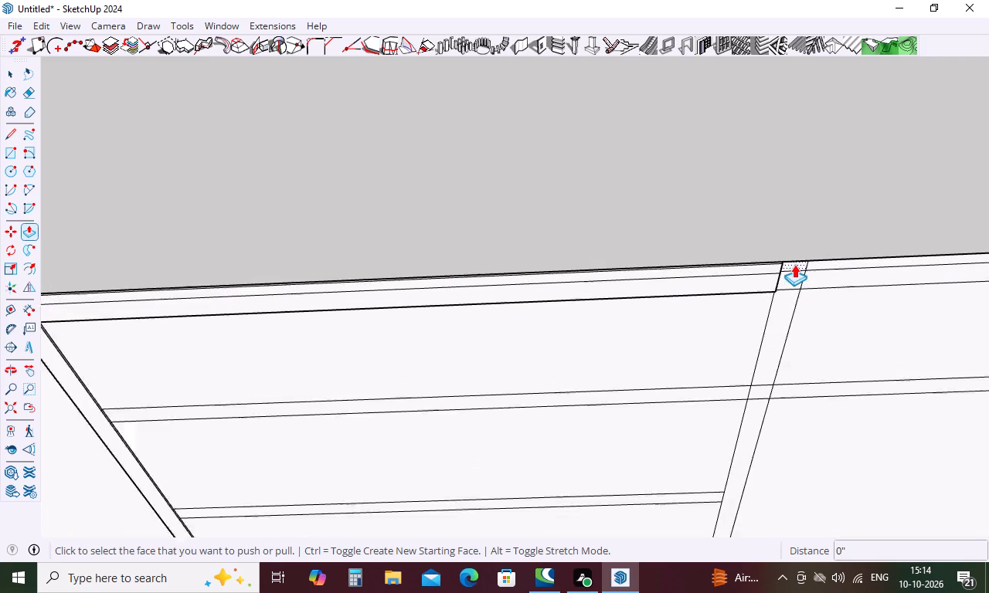
scroll(794, 264, up, 8)
double_click(794, 257)
double_click(794, 283)
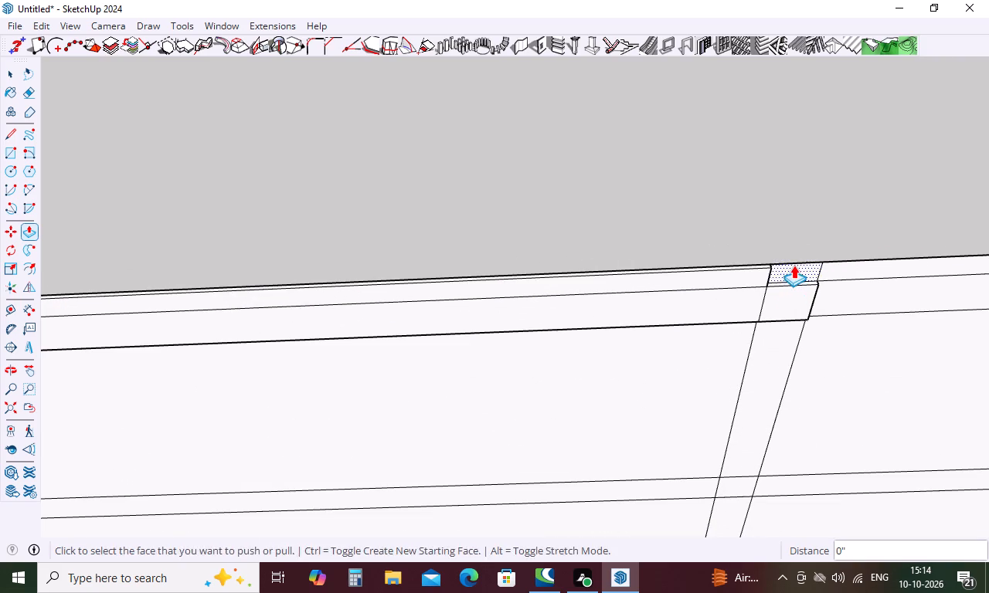
double_click(794, 265)
double_click(834, 259)
double_click(838, 266)
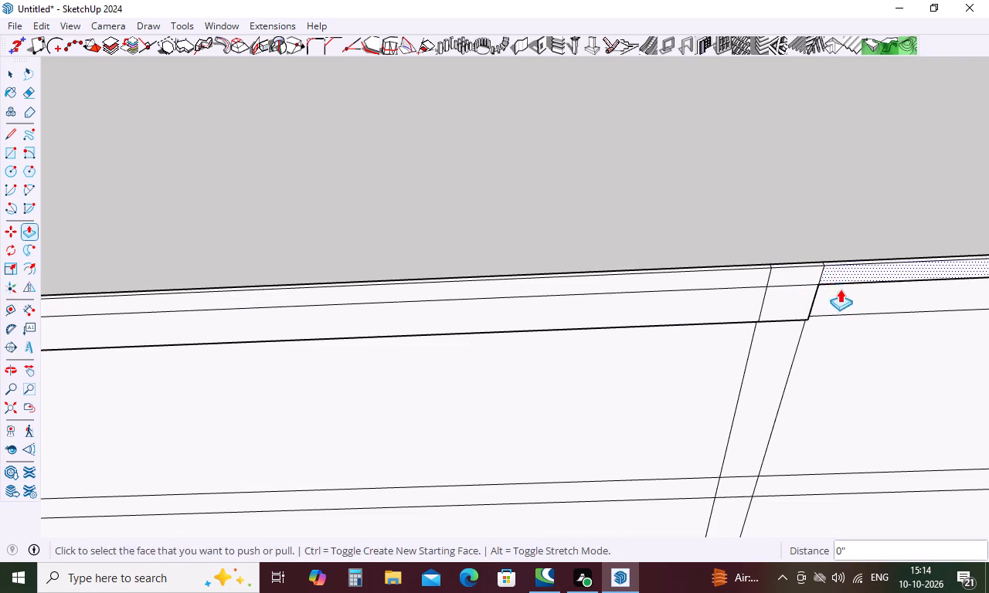
double_click(841, 291)
Repeat the same Push/Pull distance on the two small top-right corner faces, undoing the extra pull on the upper one.
scroll(624, 246, down, 15)
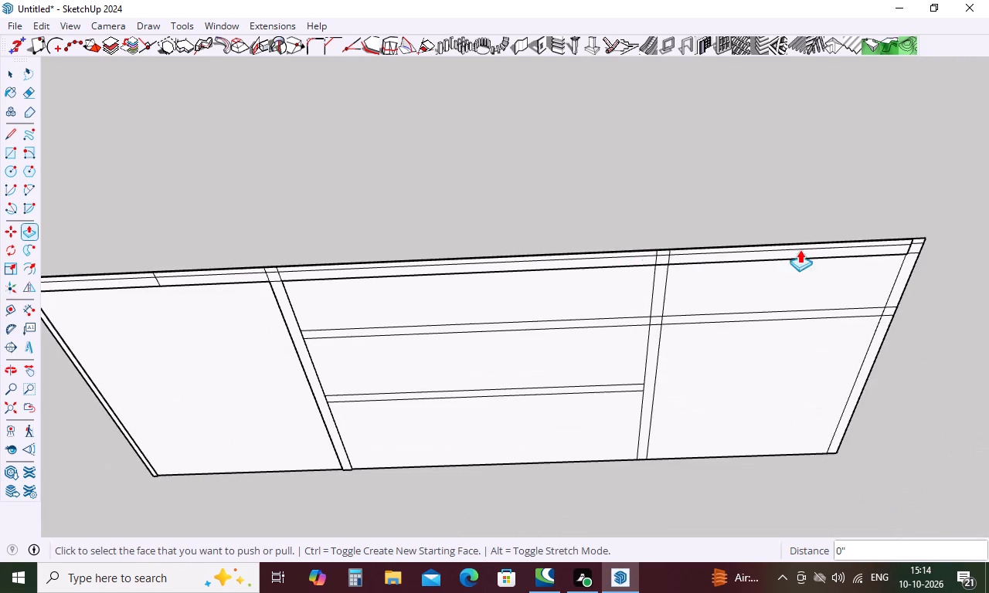
scroll(925, 236, up, 20)
scroll(925, 236, up, 1)
double_click(893, 250)
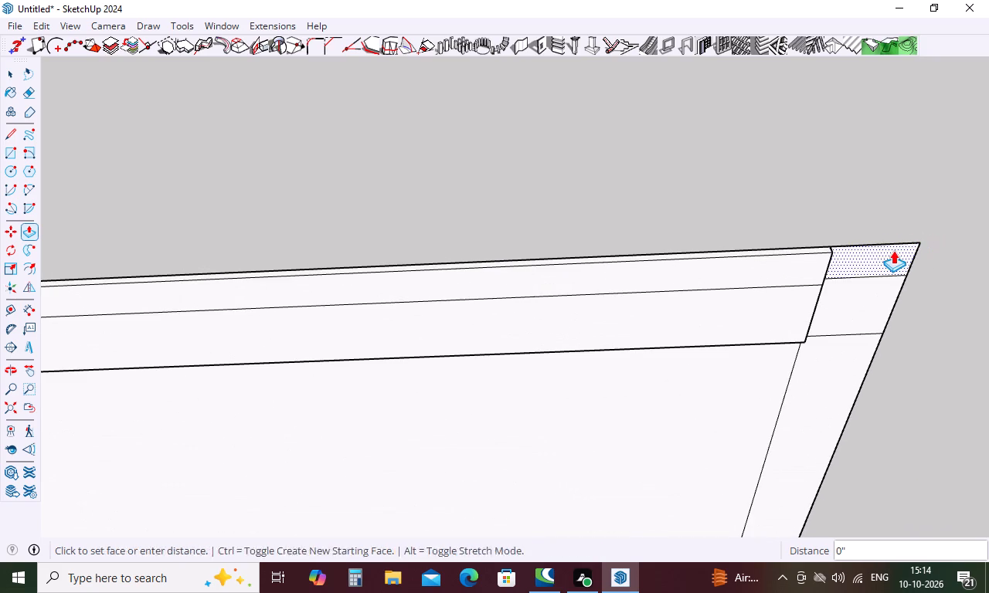
double_click(883, 281)
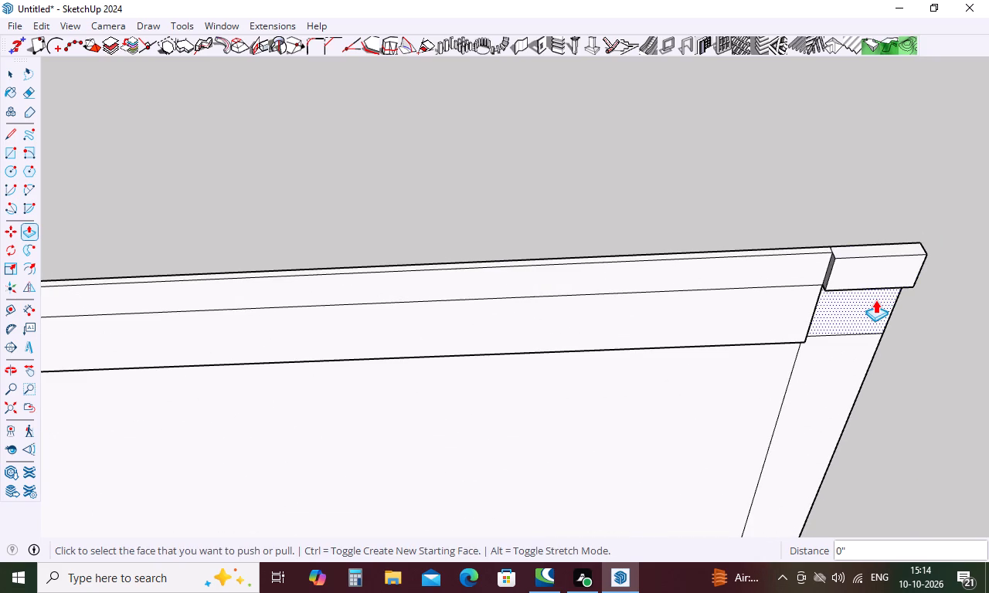
key(ctrl+z)
double_click(875, 320)
Repeat the same Push/Pull distance on the right side panel's upper segment, shelf-level square and lower segment.
scroll(825, 246, down, 5)
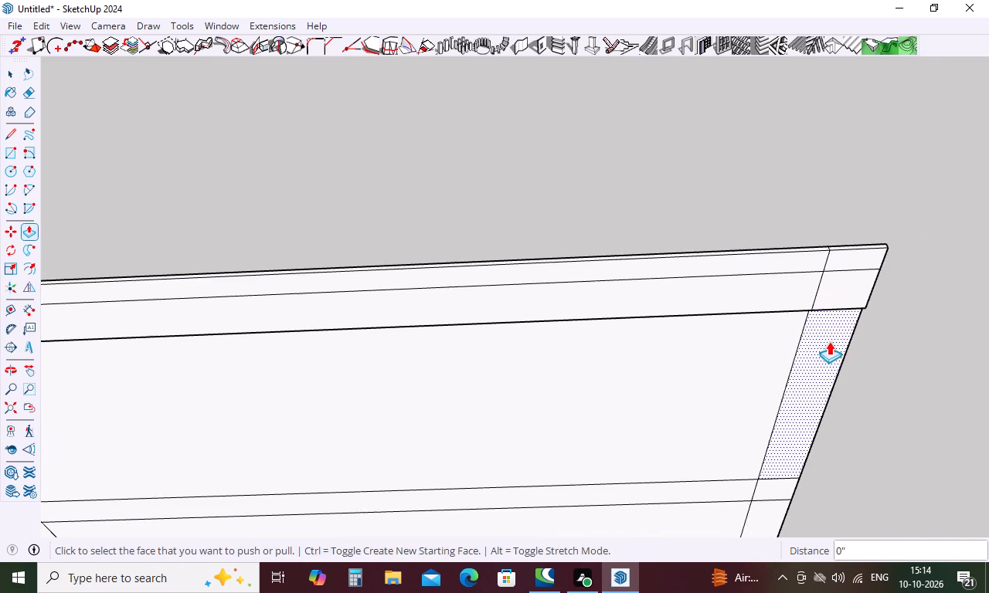
double_click(830, 345)
scroll(760, 270, down, 10)
middle_drag(775, 386, 786, 281)
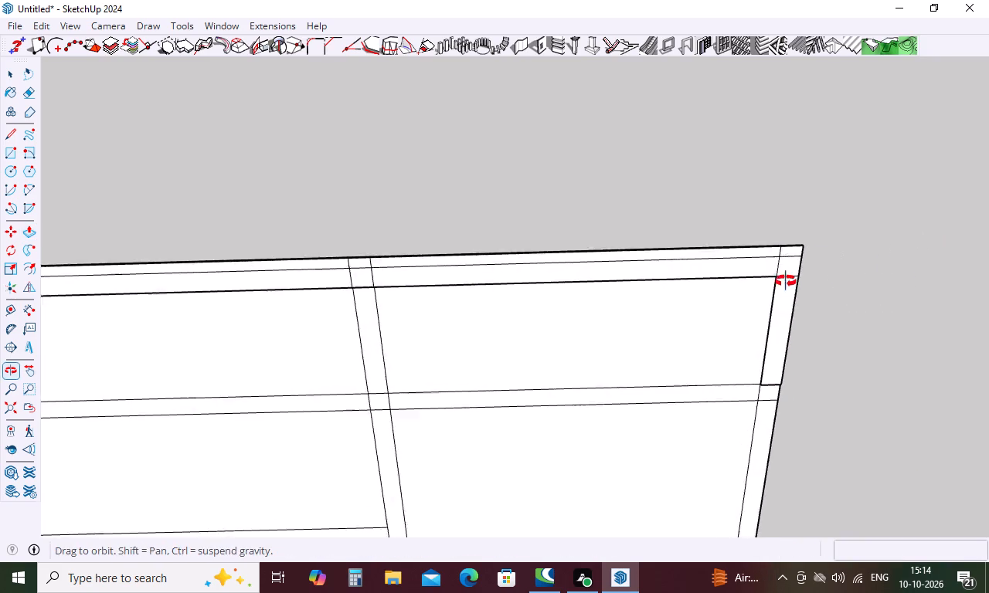
middle_drag(786, 281, 790, 252)
scroll(798, 413, up, 11)
double_click(763, 393)
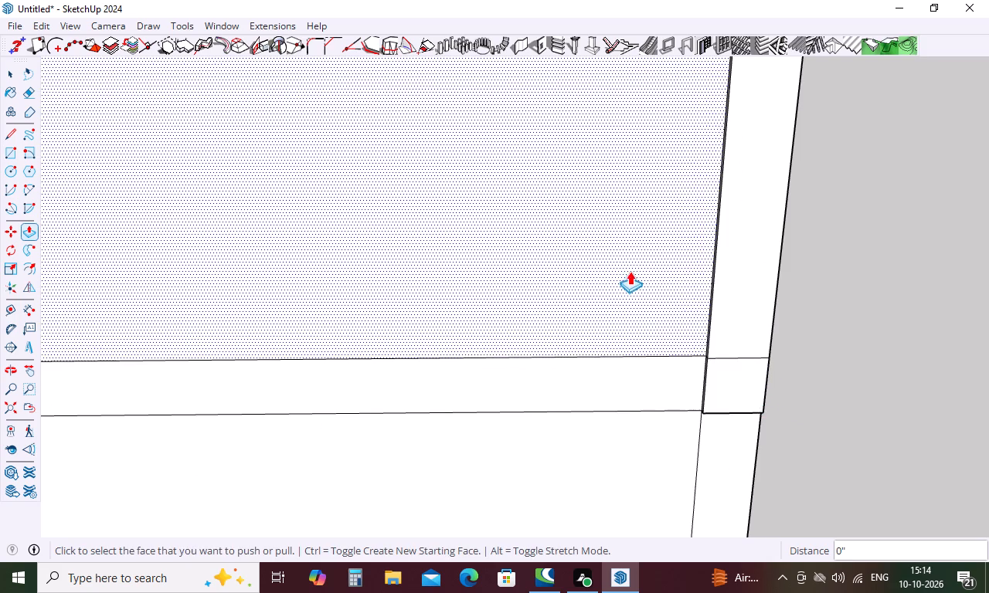
scroll(630, 271, down, 16)
scroll(700, 293, up, 9)
middle_drag(644, 276, 645, 178)
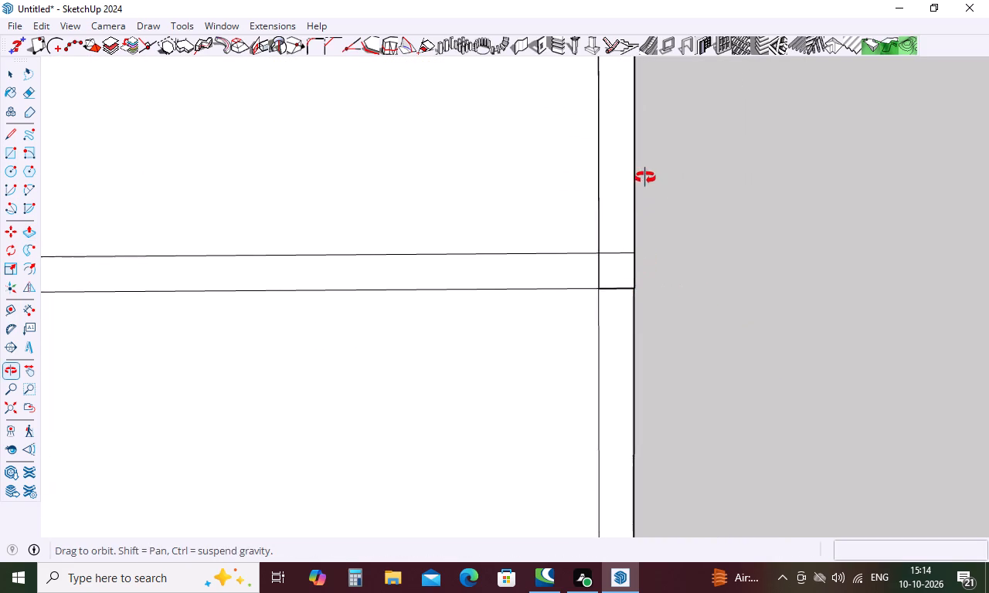
middle_drag(645, 178, 649, 153)
scroll(620, 256, up, 10)
middle_drag(629, 259, 653, 110)
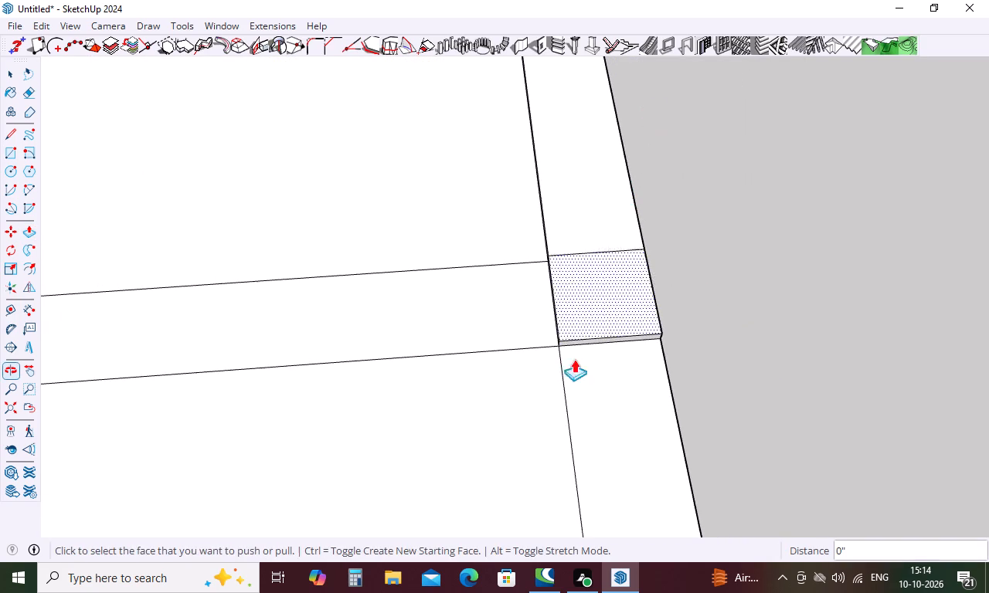
double_click(641, 462)
Repeat the same Push/Pull distance on the middle-right divider, its shelf junction and the right compartment's shelf strip.
scroll(545, 269, down, 16)
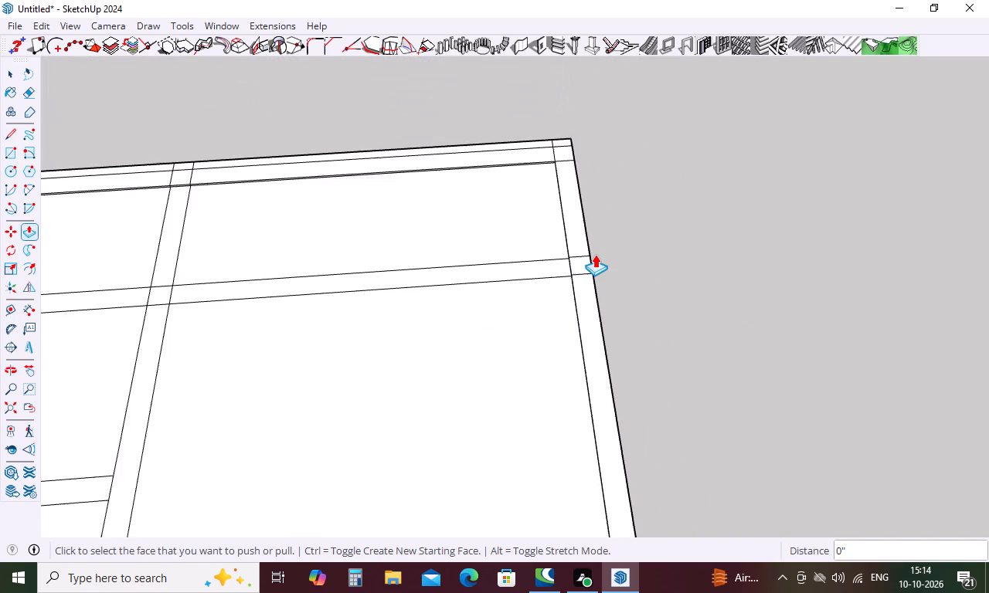
scroll(595, 254, down, 11)
scroll(450, 385, up, 5)
double_click(450, 383)
middle_drag(466, 350, 467, 496)
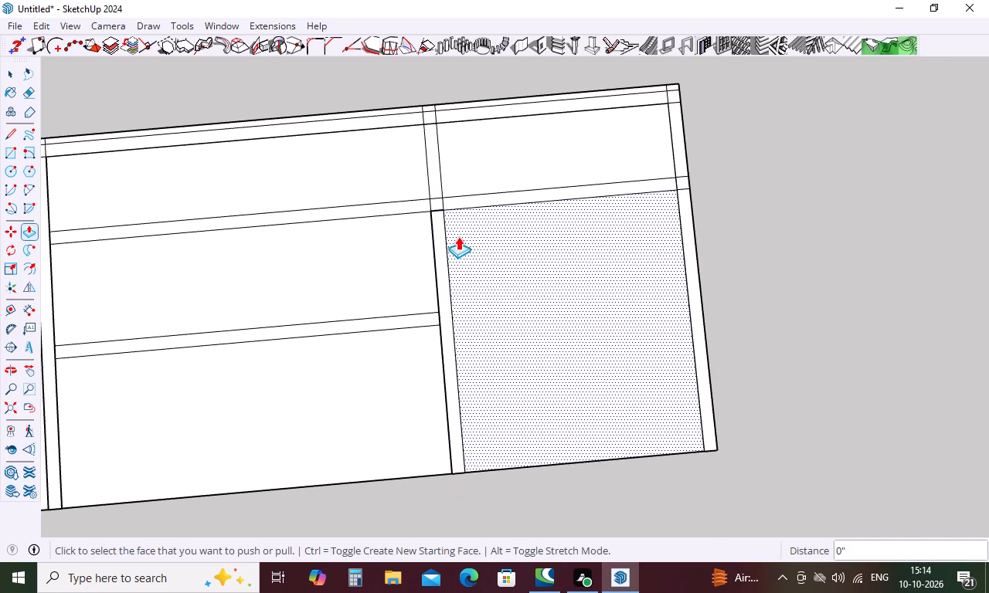
double_click(469, 198)
middle_drag(446, 191, 433, 280)
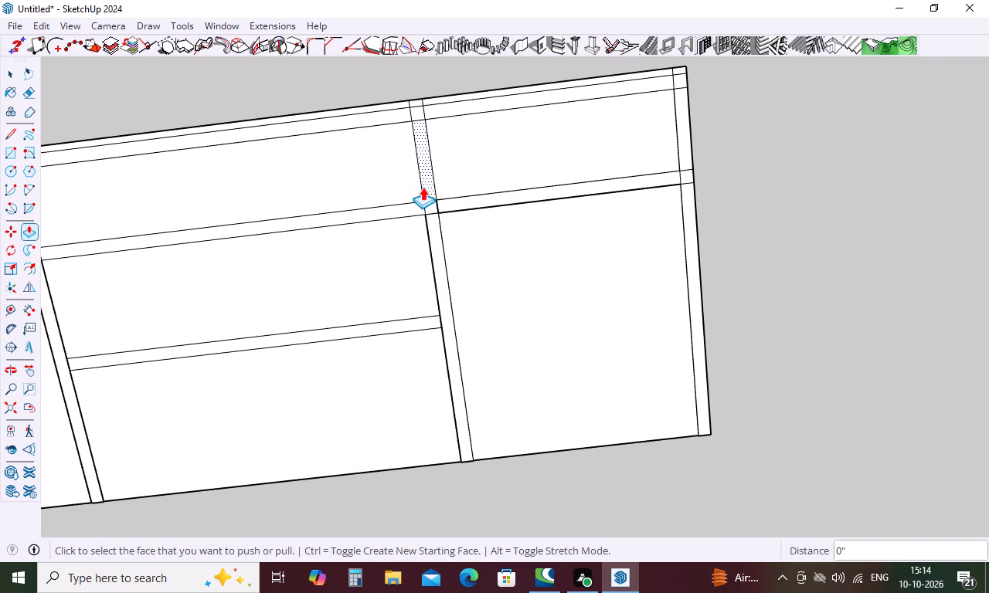
double_click(424, 178)
double_click(432, 208)
Repeat the same Push/Pull distance on the upper and lower shelf strips of the middle compartment.
middle_drag(444, 219, 586, 238)
scroll(563, 239, down, 5)
middle_drag(566, 310, 687, 293)
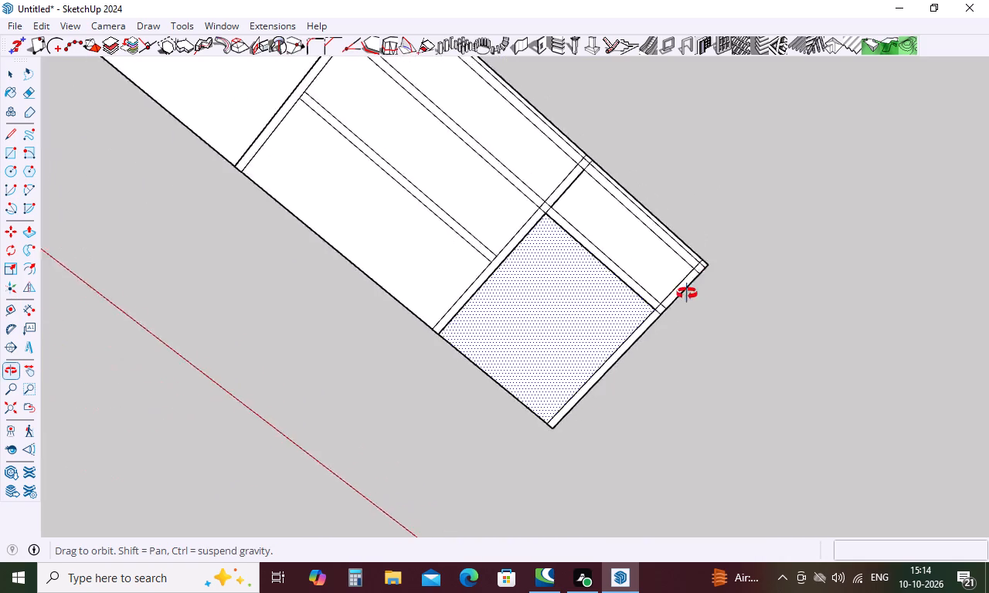
middle_drag(687, 293, 709, 286)
scroll(670, 281, down, 10)
middle_drag(642, 347, 746, 181)
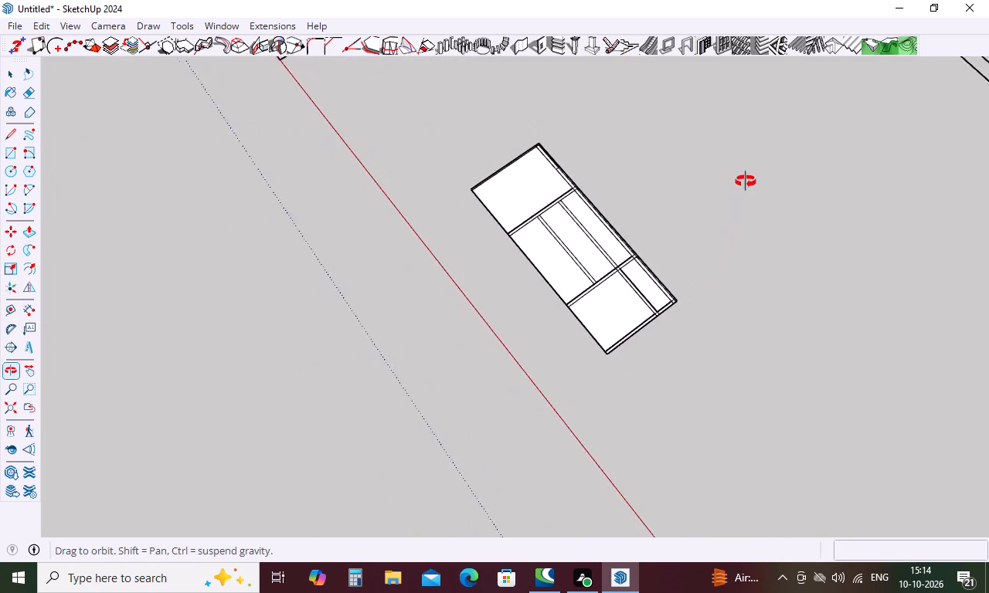
middle_drag(746, 181, 678, 127)
middle_drag(610, 421, 860, 259)
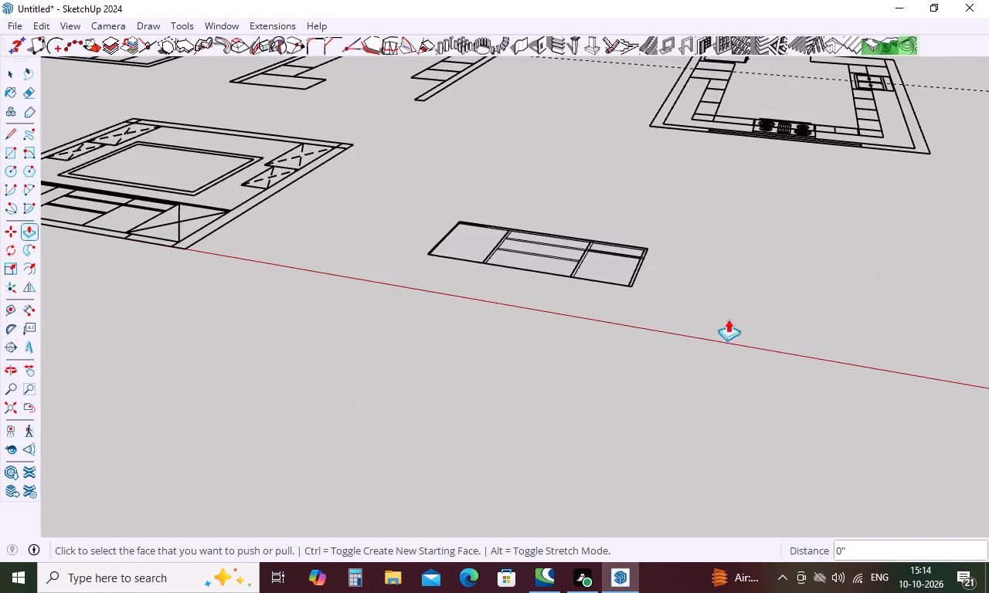
middle_drag(682, 350, 947, 304)
scroll(435, 251, up, 10)
scroll(591, 219, up, 7)
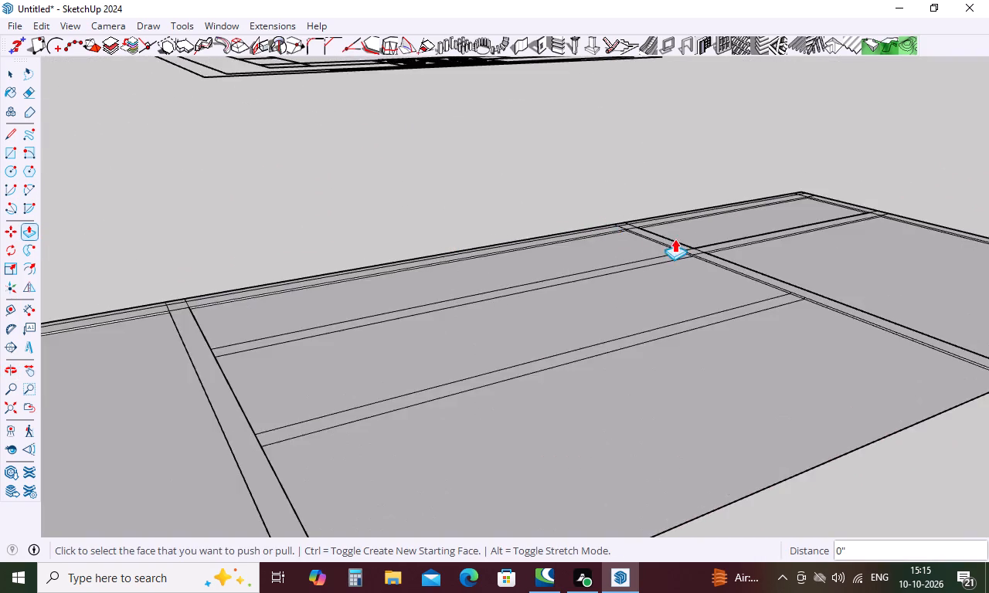
scroll(675, 239, up, 3)
middle_drag(688, 259, 719, 256)
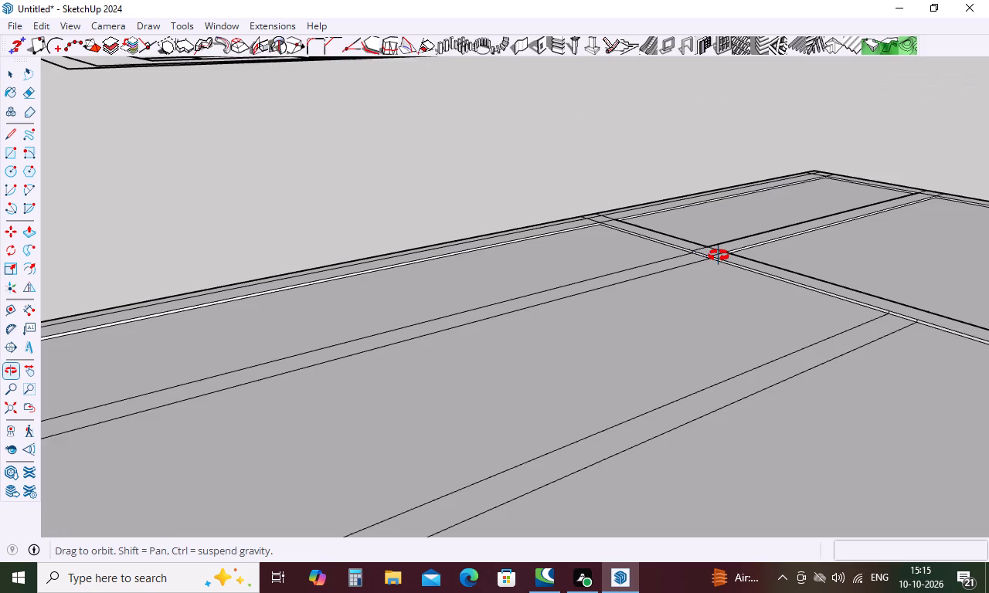
middle_drag(719, 256, 717, 254)
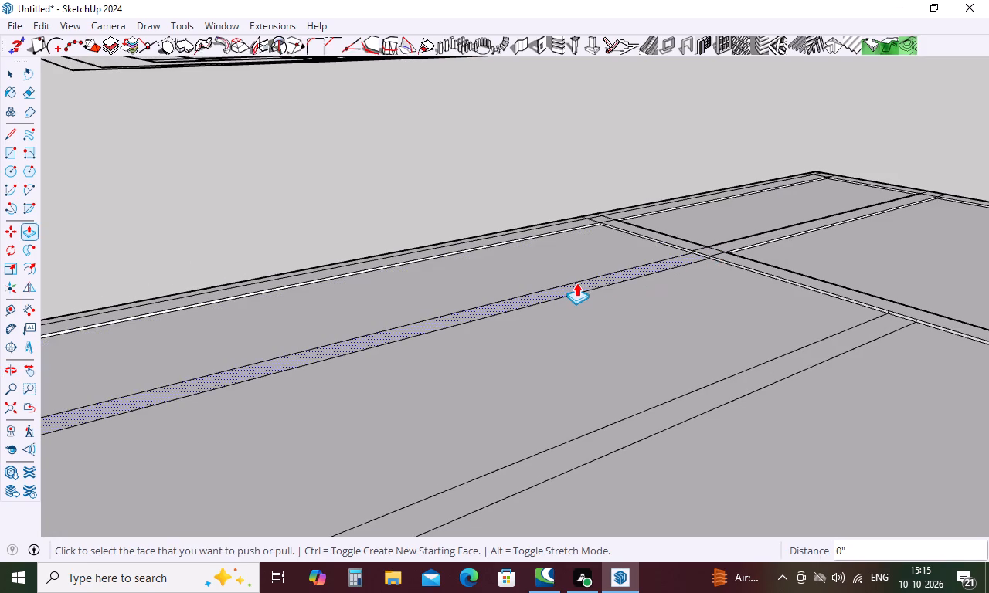
scroll(577, 283, up, 5)
double_click(577, 283)
scroll(588, 241, down, 7)
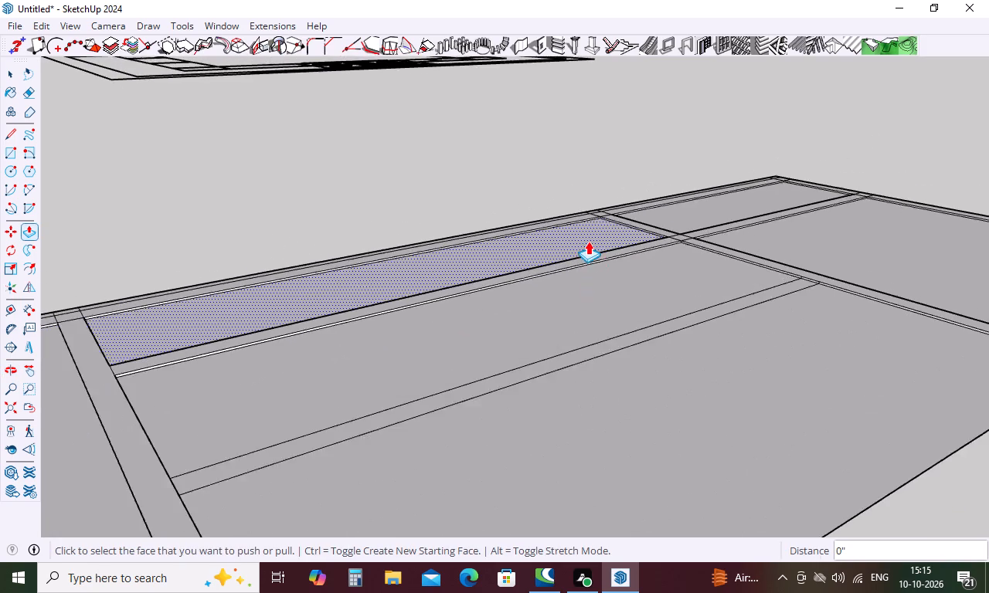
scroll(588, 241, down, 2)
double_click(599, 334)
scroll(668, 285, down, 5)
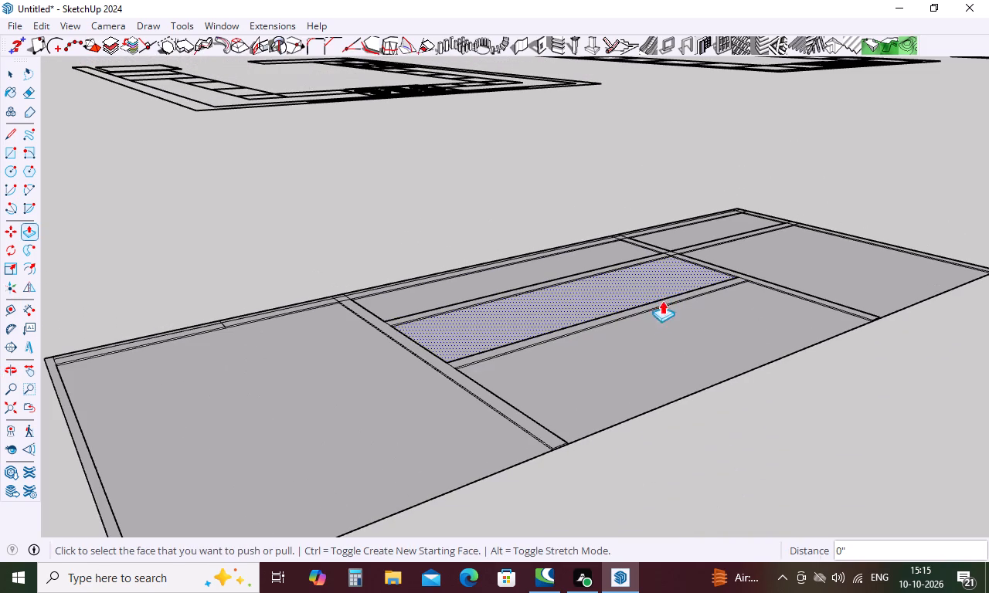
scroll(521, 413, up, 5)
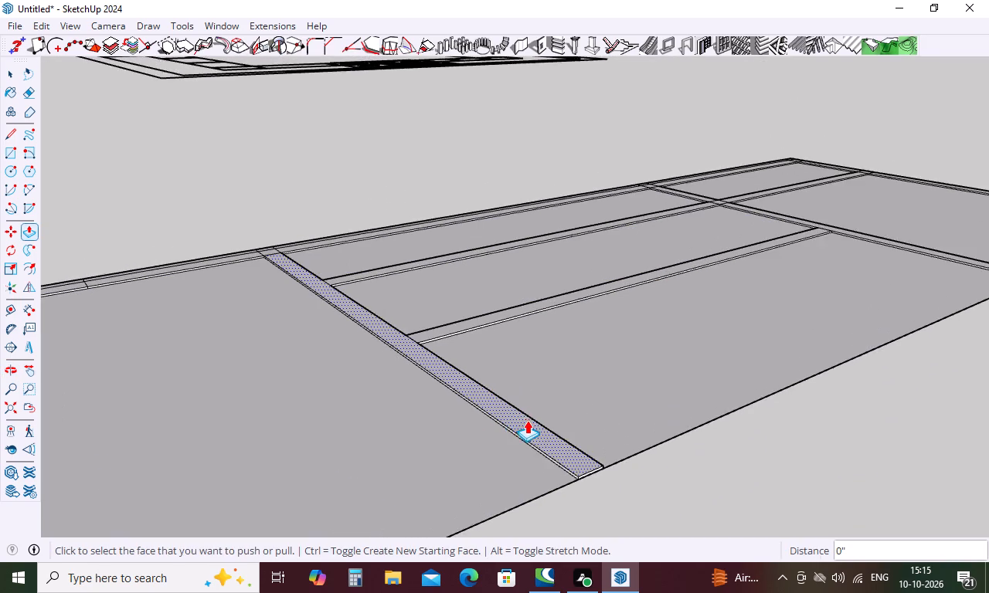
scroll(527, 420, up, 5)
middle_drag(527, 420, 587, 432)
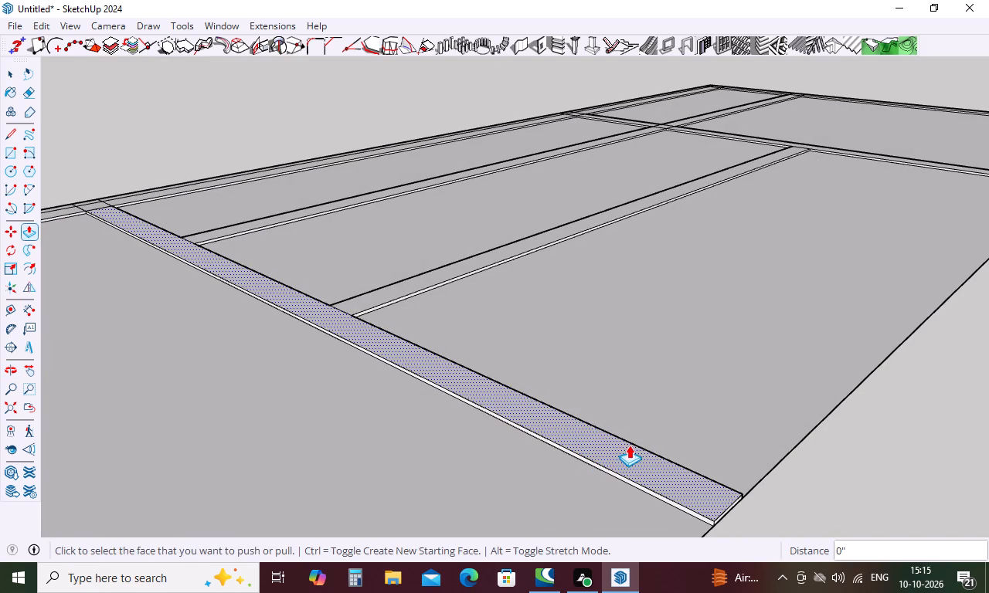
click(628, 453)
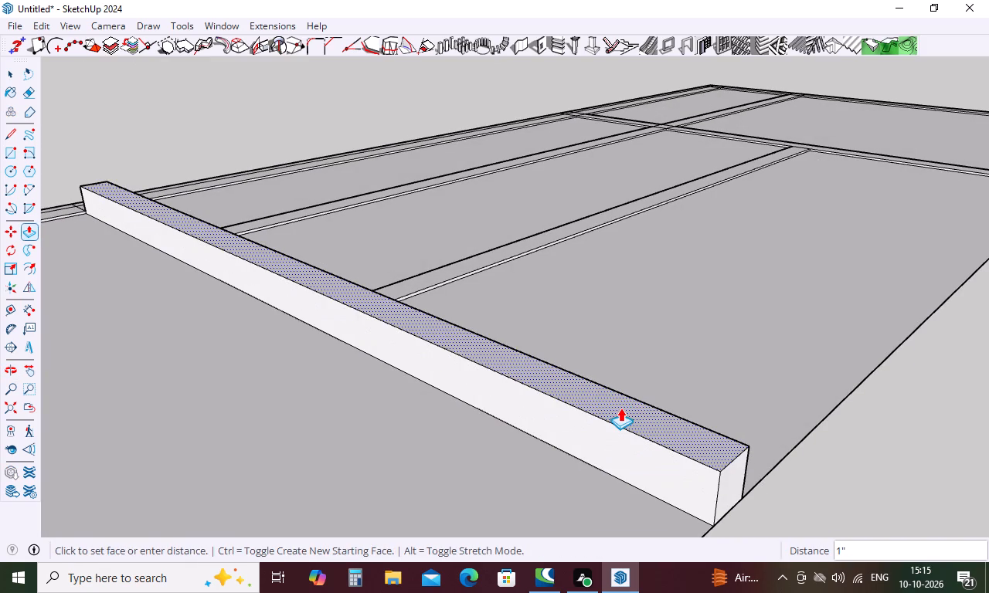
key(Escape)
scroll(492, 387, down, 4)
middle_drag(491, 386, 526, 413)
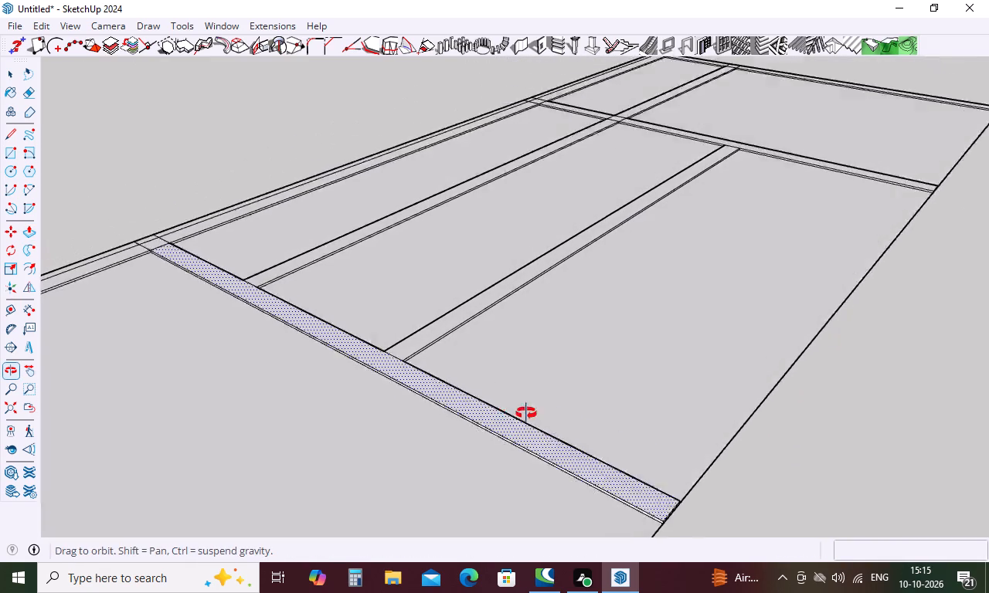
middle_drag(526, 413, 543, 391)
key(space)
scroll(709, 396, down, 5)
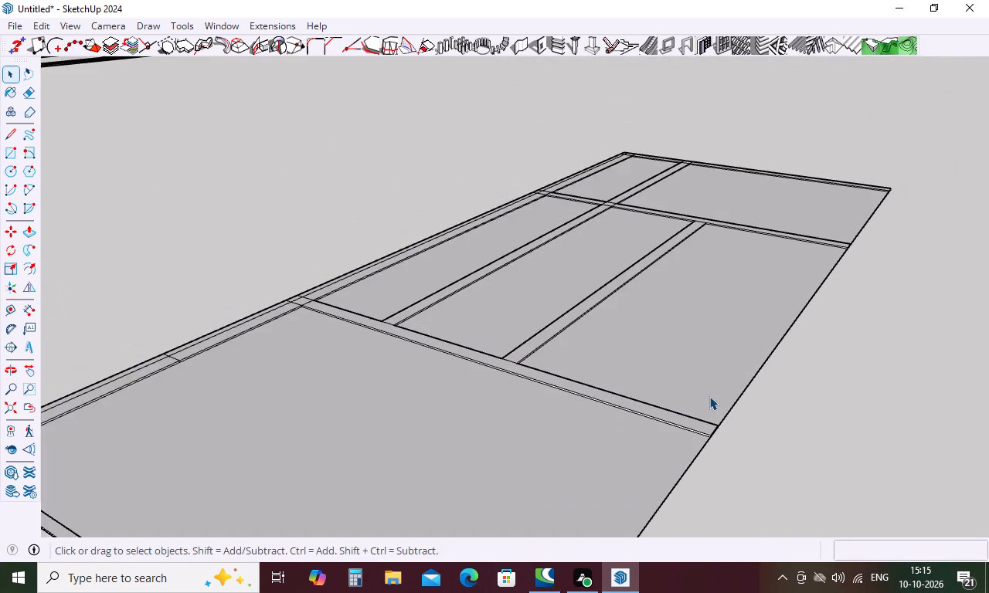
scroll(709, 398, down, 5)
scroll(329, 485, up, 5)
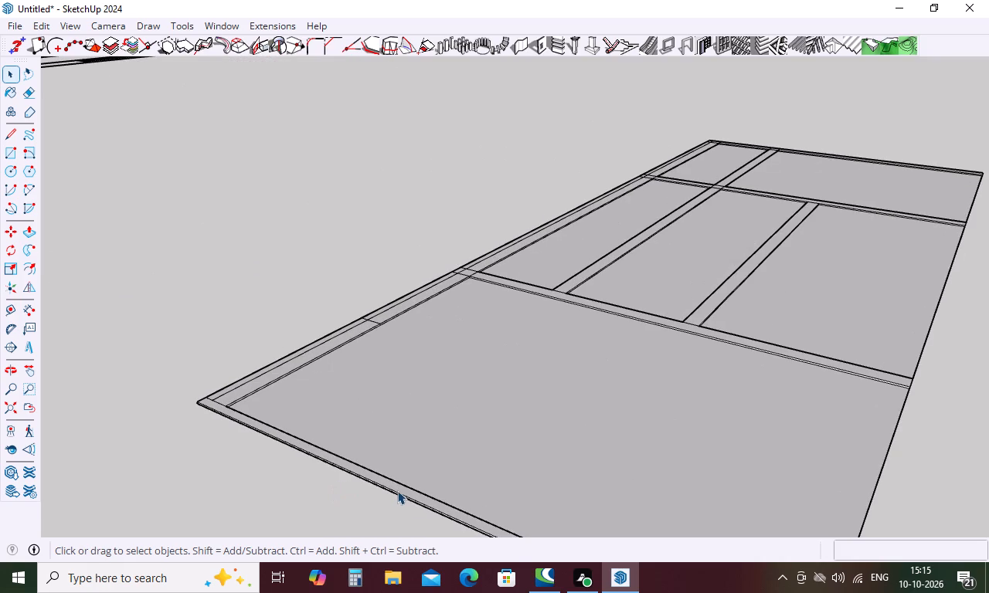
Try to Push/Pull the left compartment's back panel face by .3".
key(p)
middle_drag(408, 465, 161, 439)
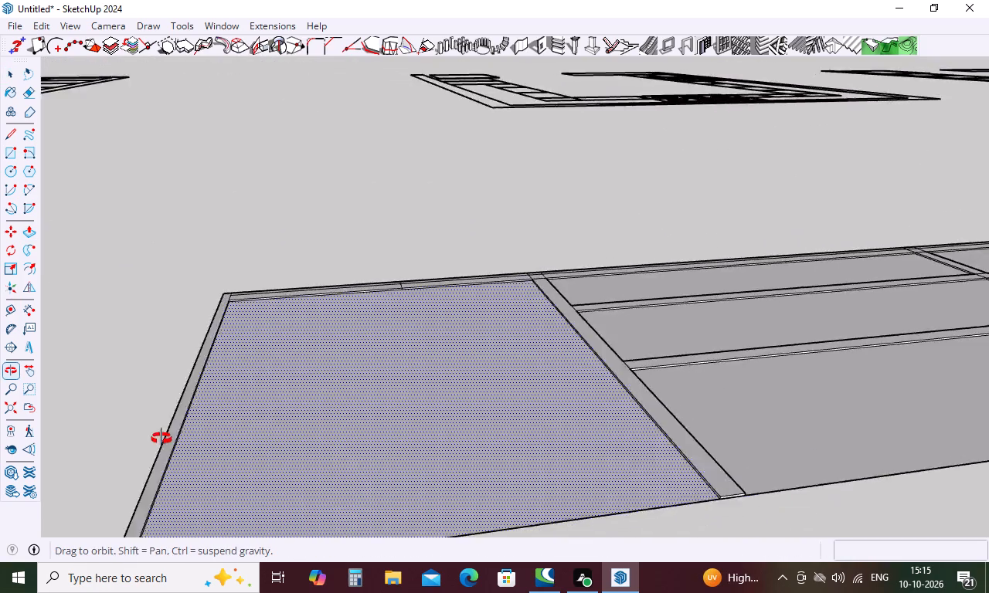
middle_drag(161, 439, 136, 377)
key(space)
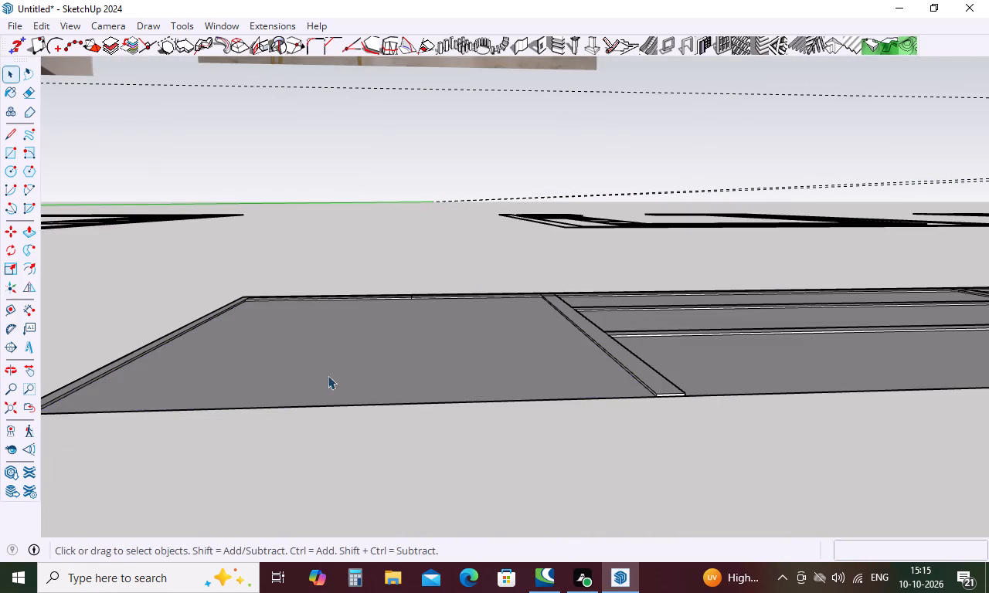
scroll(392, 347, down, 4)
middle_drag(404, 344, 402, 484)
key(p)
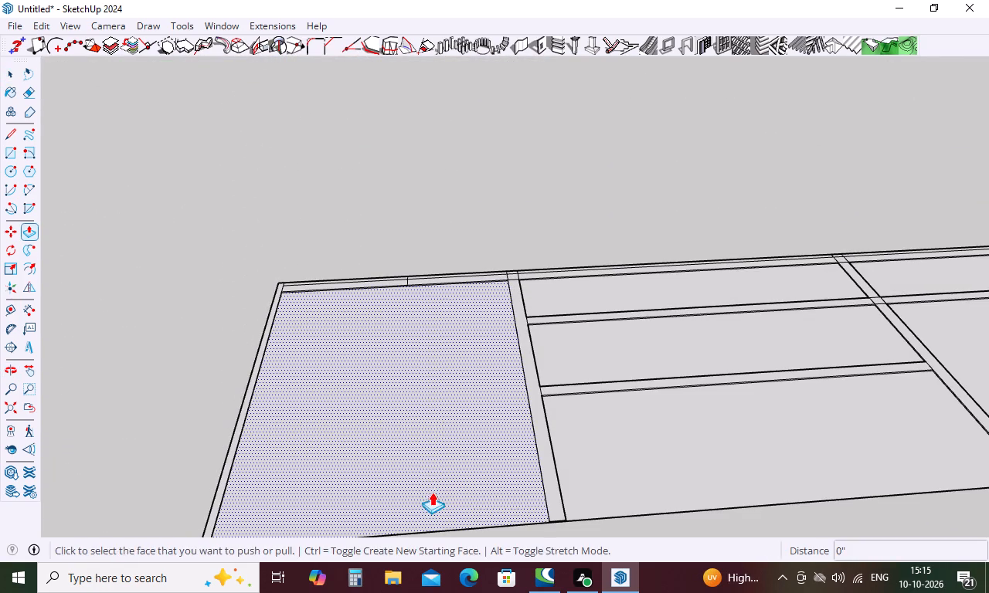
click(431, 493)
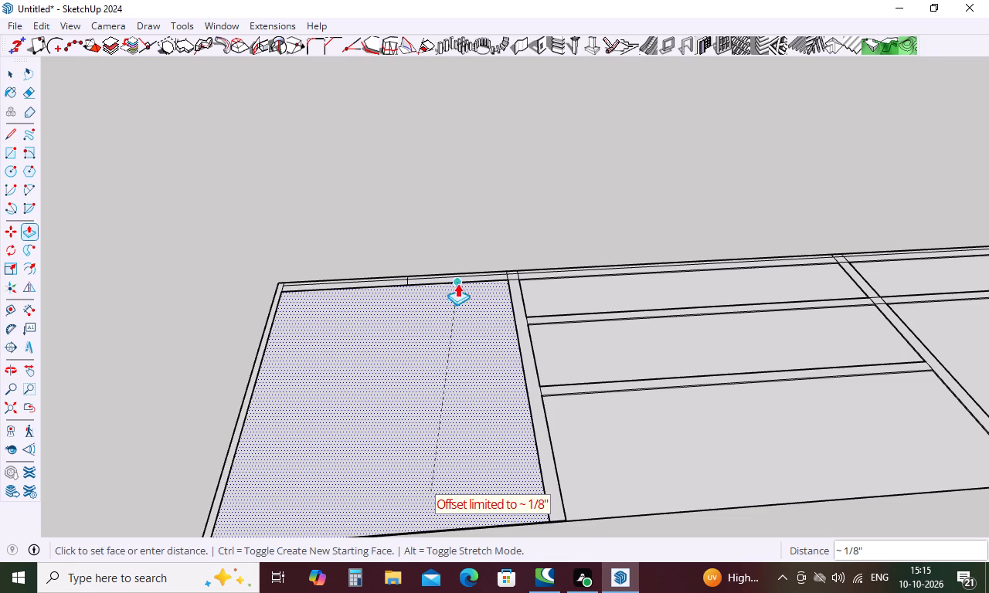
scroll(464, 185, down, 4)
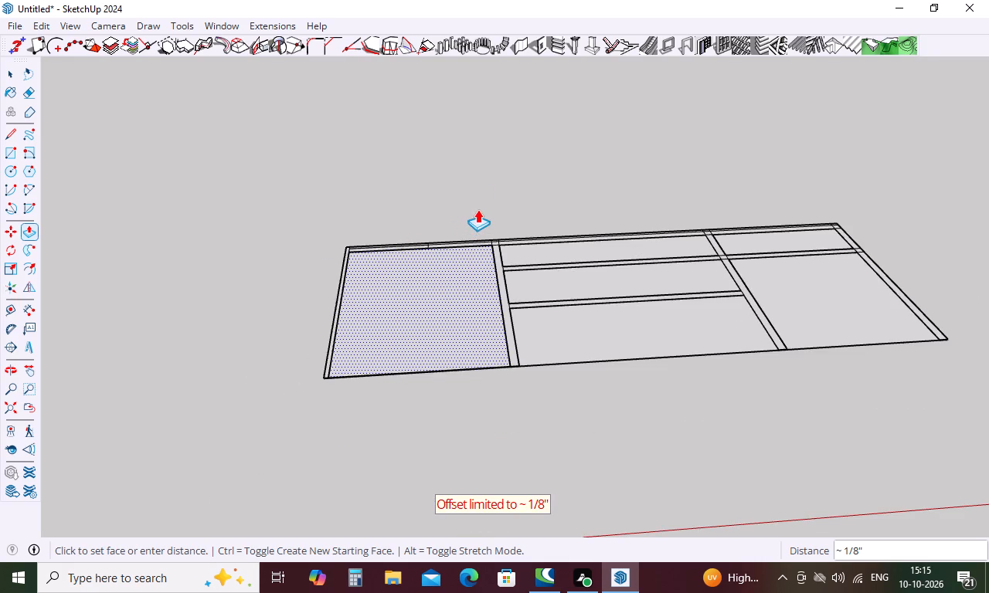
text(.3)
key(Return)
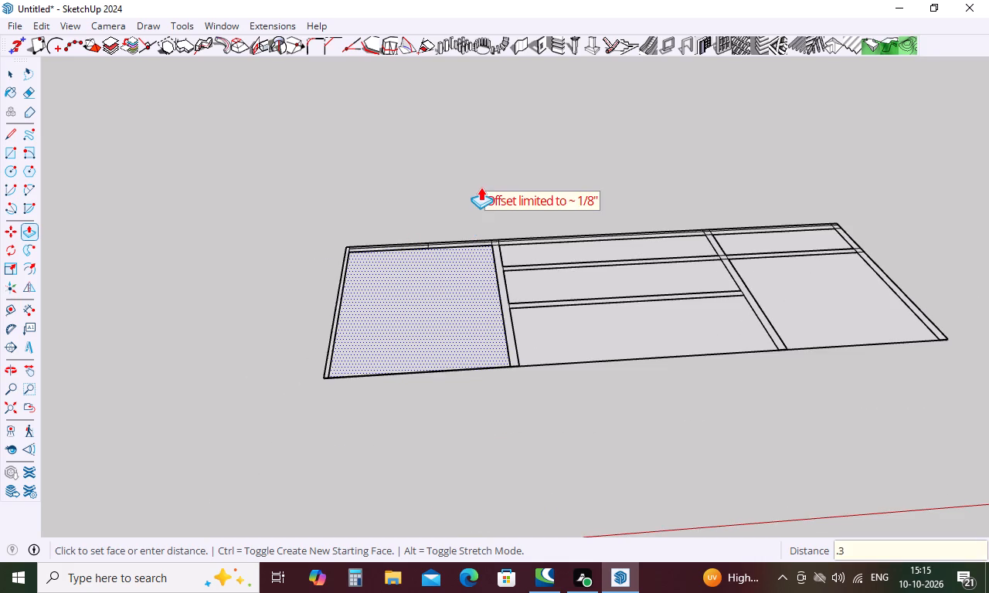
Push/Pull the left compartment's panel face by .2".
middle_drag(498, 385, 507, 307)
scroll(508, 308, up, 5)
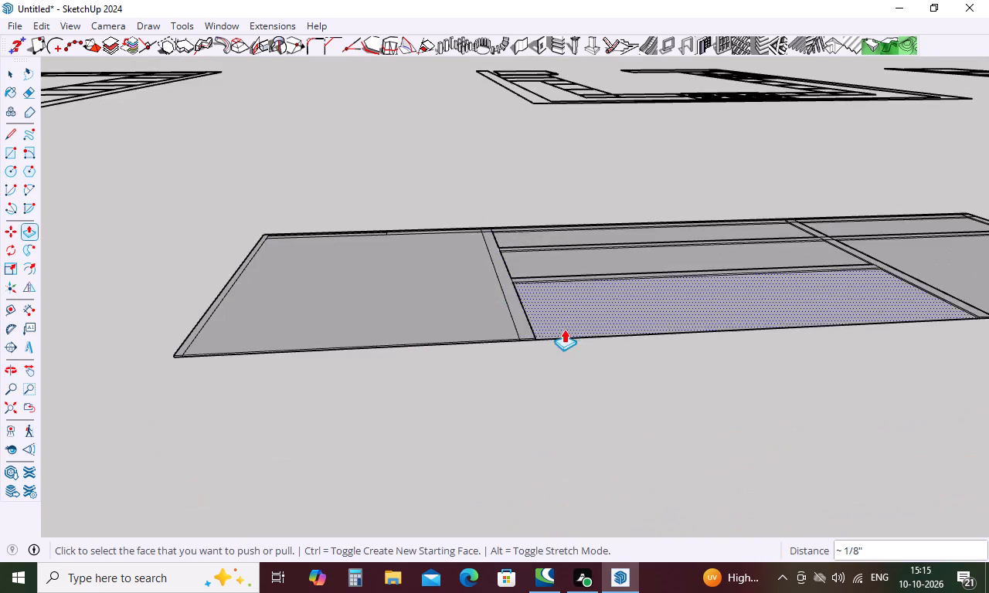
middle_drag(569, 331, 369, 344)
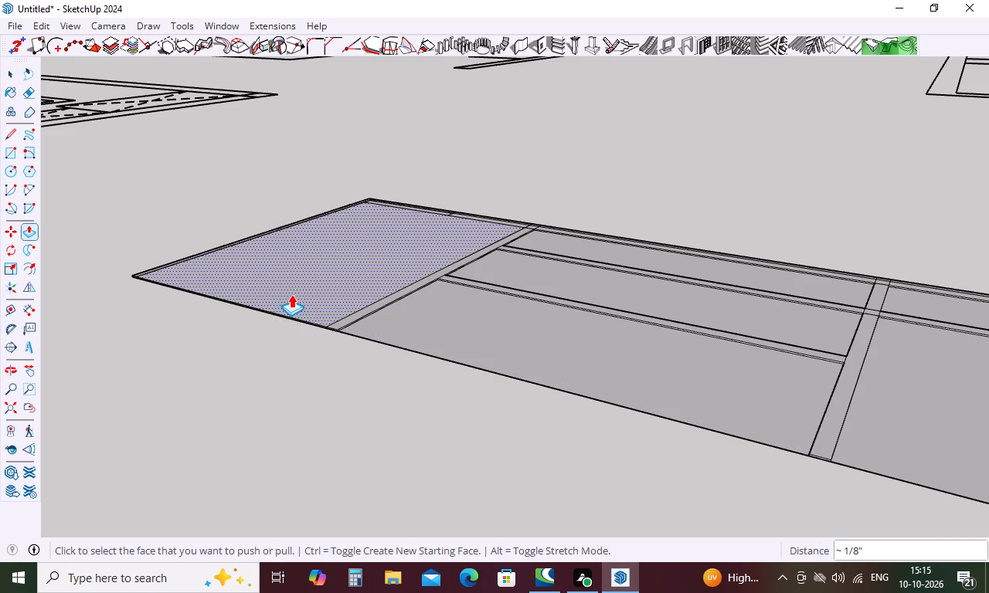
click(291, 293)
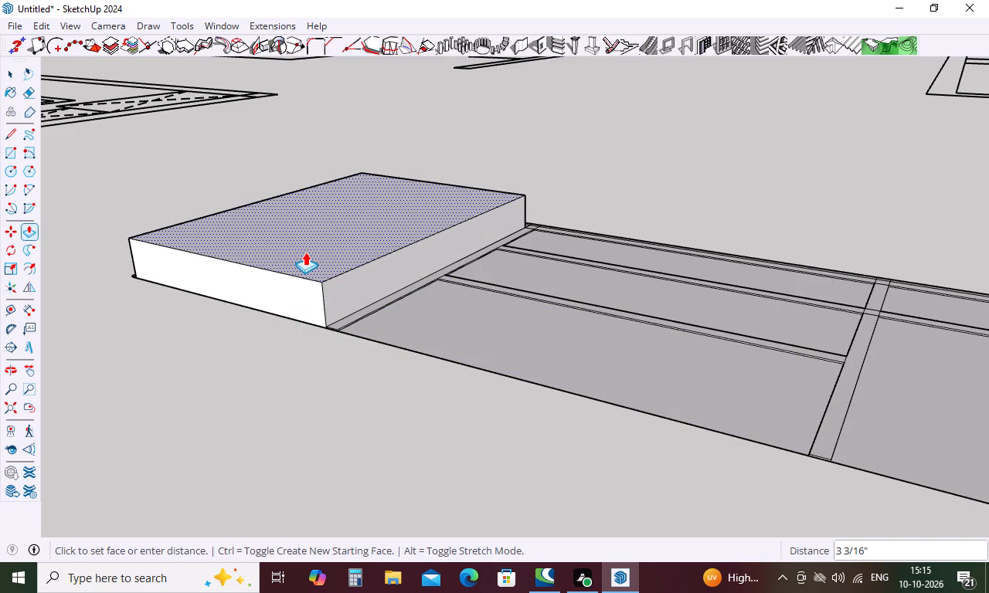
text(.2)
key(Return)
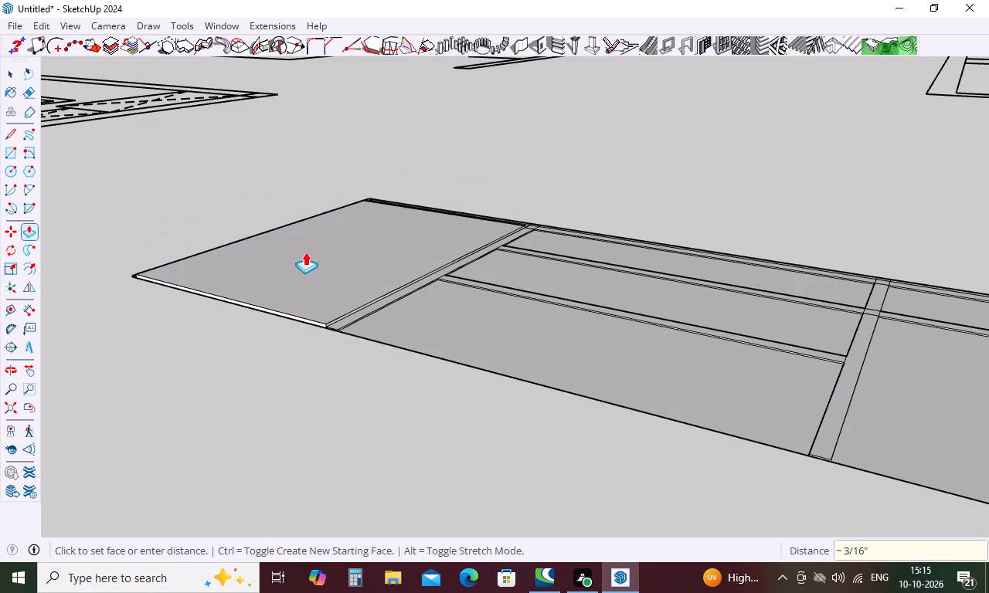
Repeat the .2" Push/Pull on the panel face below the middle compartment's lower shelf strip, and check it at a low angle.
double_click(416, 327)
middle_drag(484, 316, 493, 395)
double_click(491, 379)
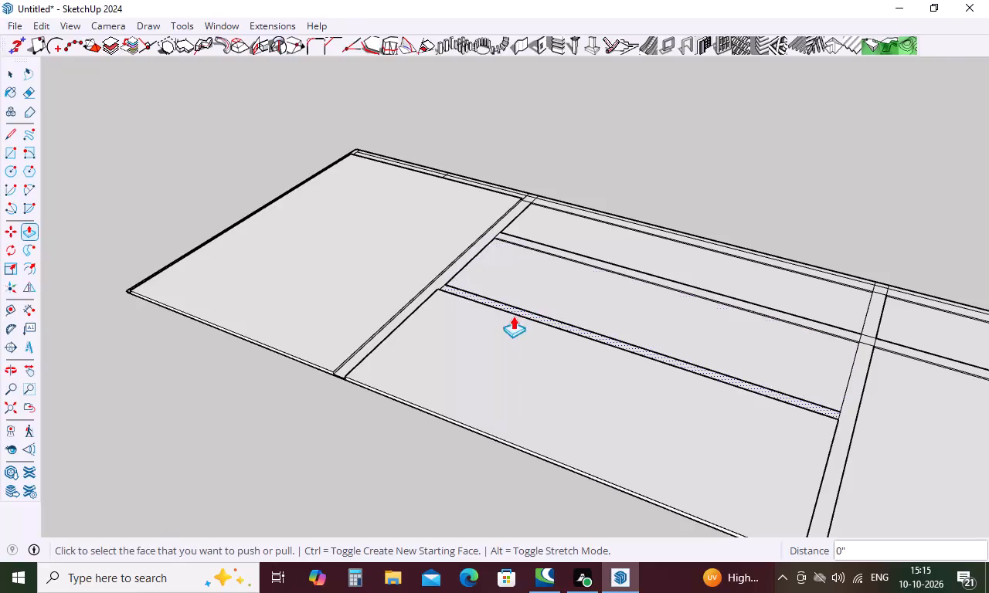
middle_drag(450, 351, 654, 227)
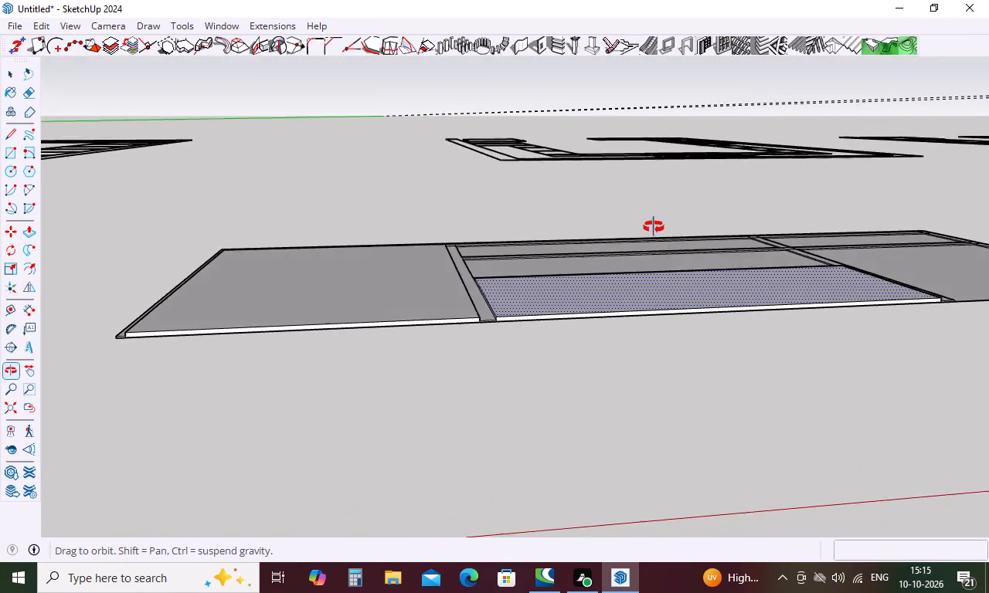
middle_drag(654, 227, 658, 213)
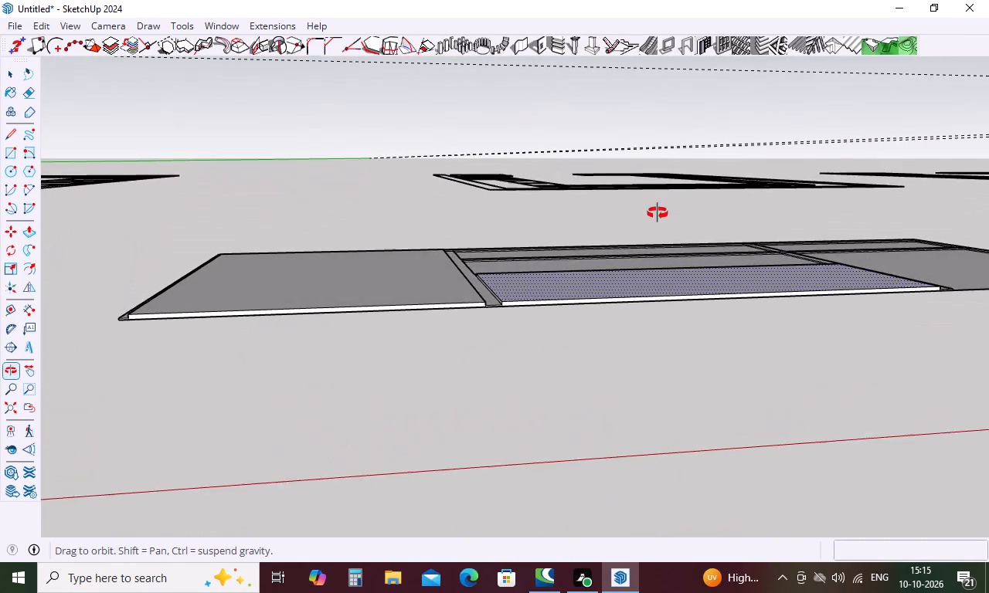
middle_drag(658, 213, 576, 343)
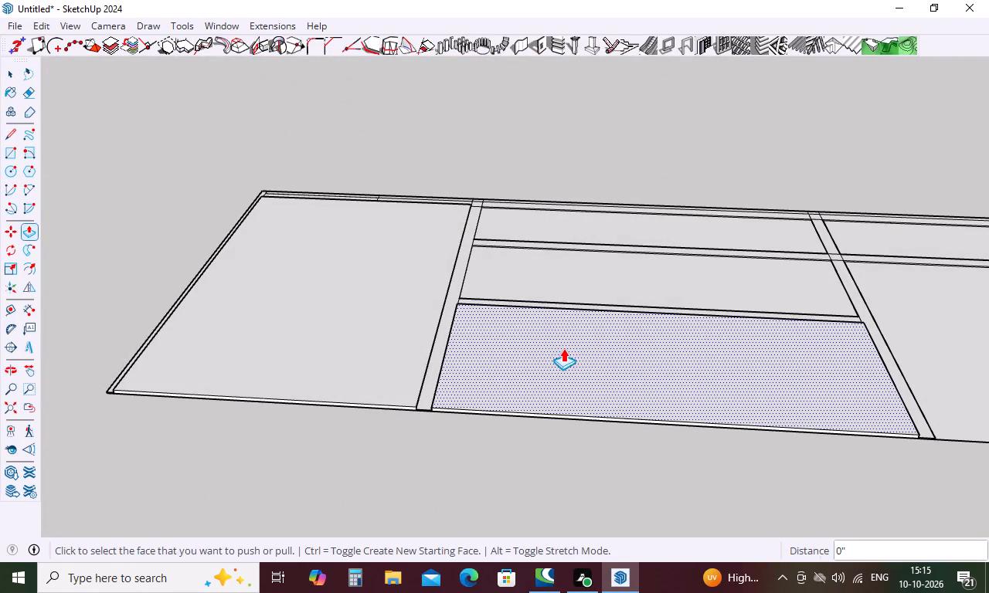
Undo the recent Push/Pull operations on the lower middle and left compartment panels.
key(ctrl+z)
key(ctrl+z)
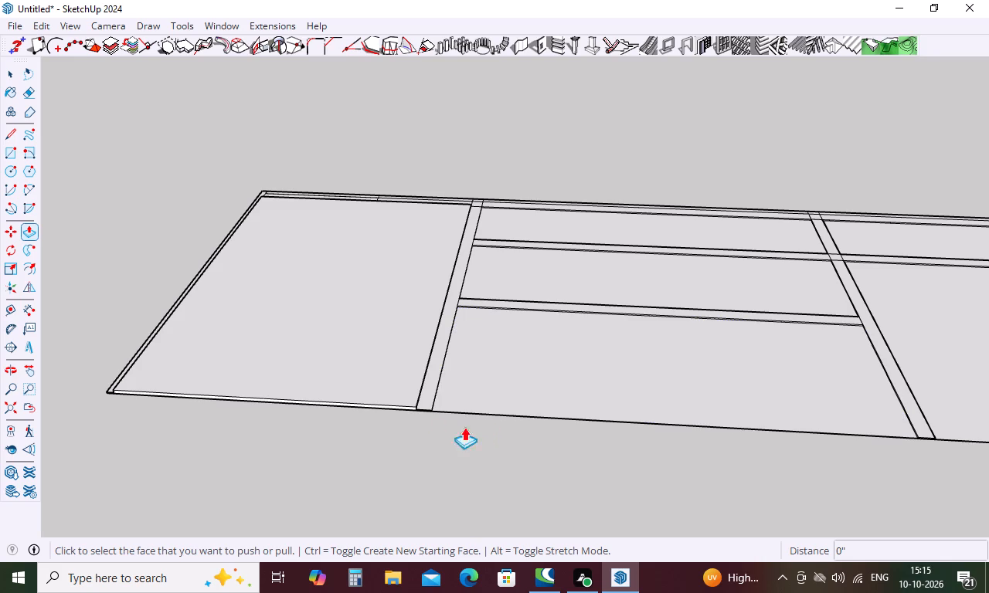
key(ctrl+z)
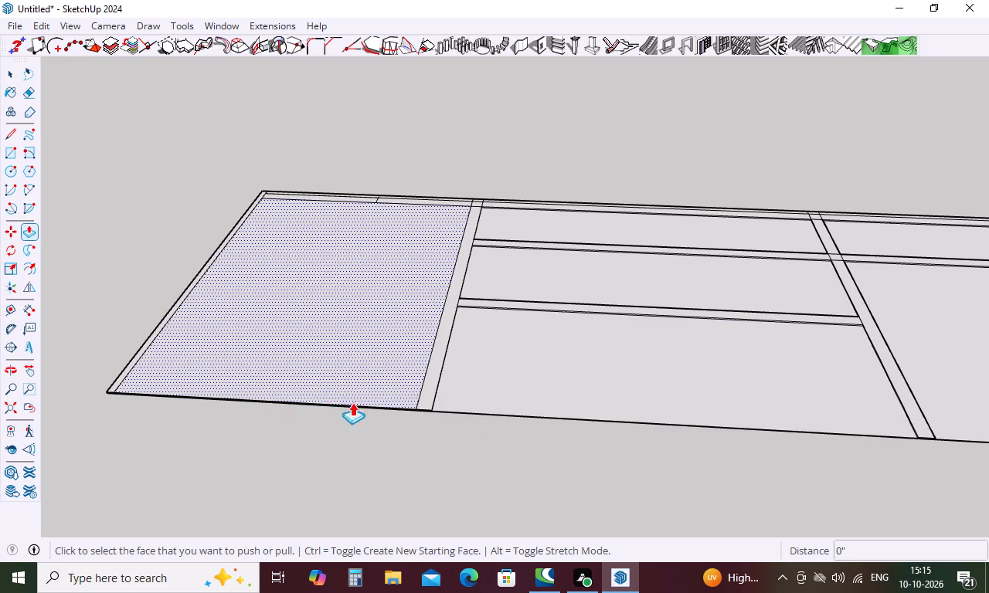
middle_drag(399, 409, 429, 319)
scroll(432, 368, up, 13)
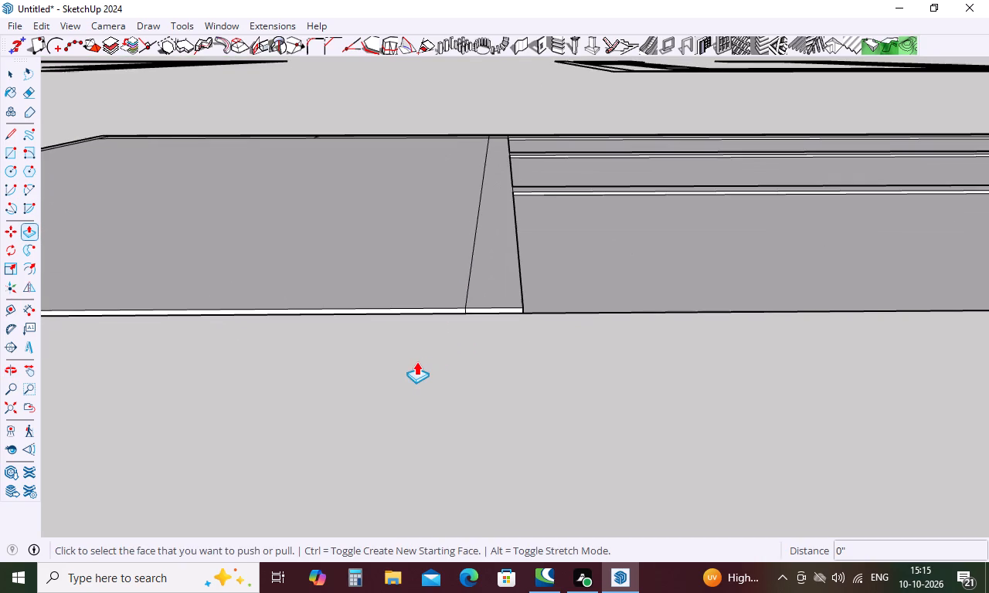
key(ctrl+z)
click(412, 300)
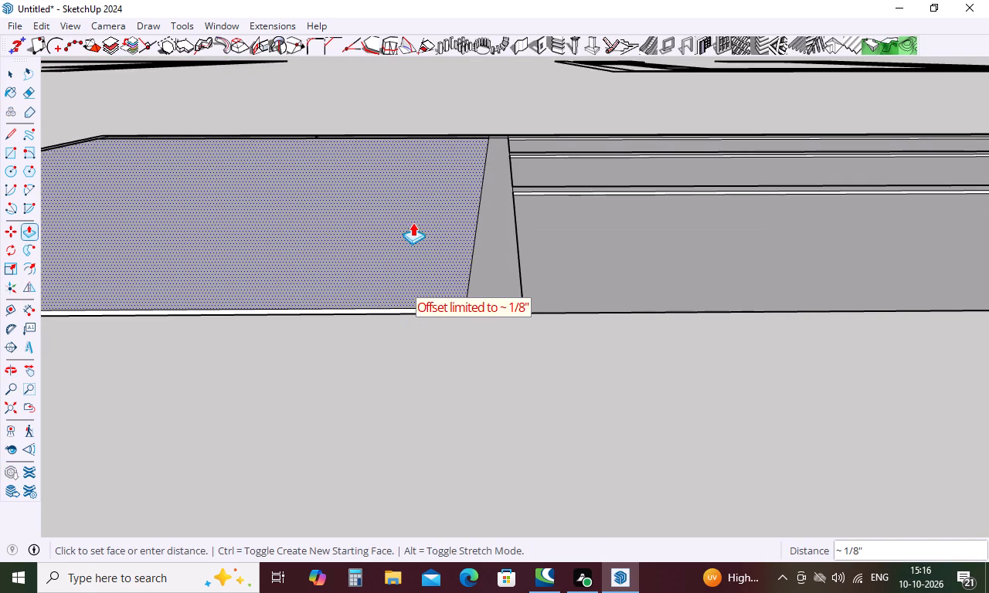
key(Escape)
Push/Pull the lower middle compartment's panel by about 1/8", flush with the frame, and repeat that distance on the left compartment's panel.
scroll(423, 313, down, 5)
middle_drag(423, 313, 411, 431)
key(space)
key(p)
click(541, 393)
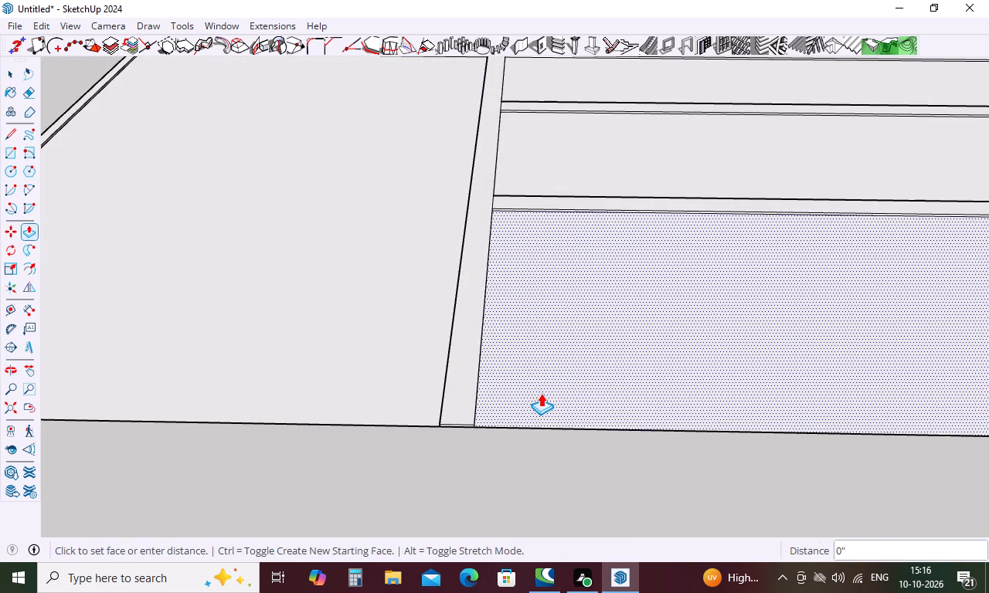
click(535, 311)
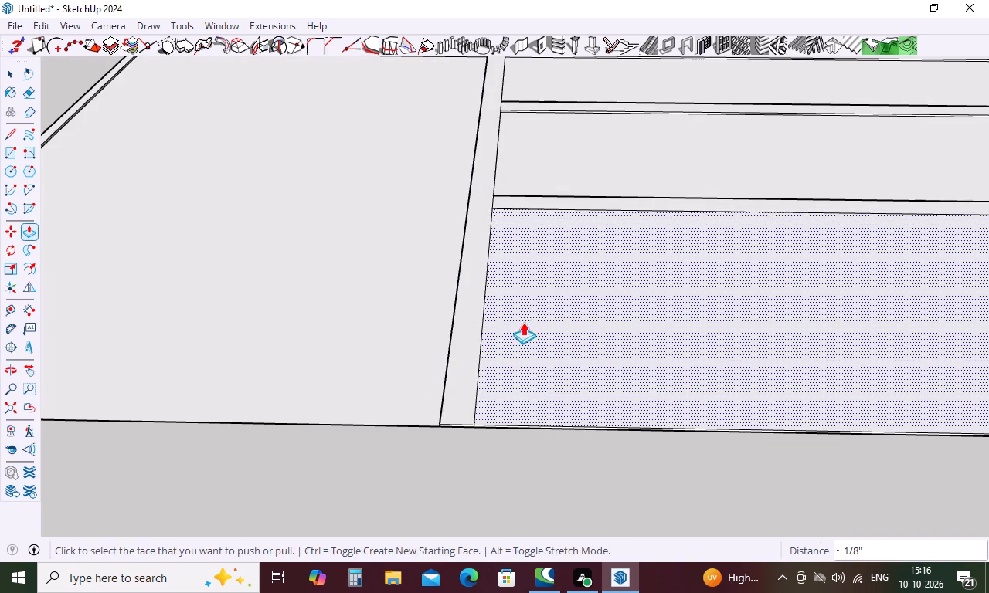
double_click(357, 380)
scroll(454, 336, down, 4)
middle_drag(466, 340, 457, 490)
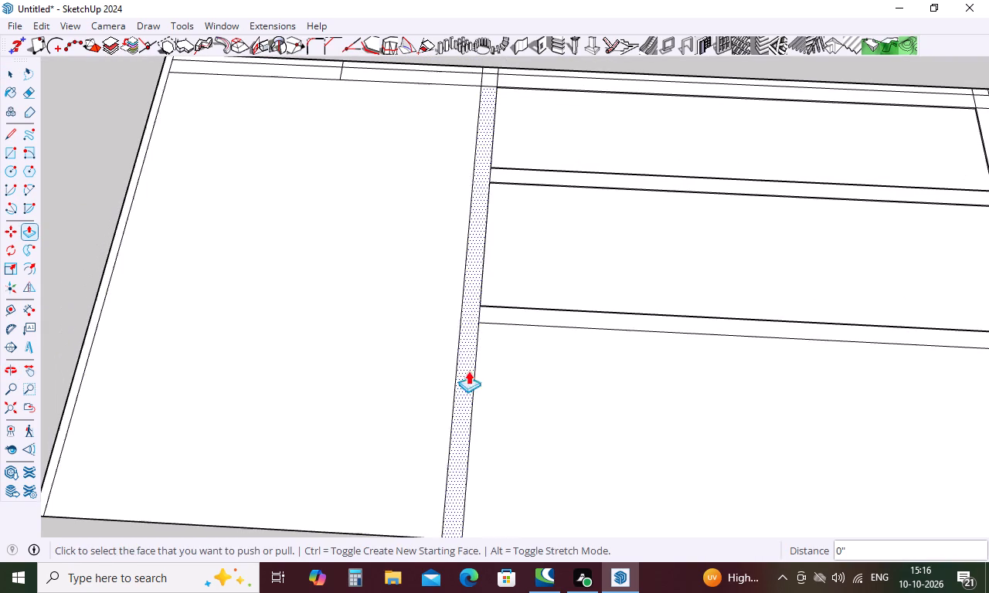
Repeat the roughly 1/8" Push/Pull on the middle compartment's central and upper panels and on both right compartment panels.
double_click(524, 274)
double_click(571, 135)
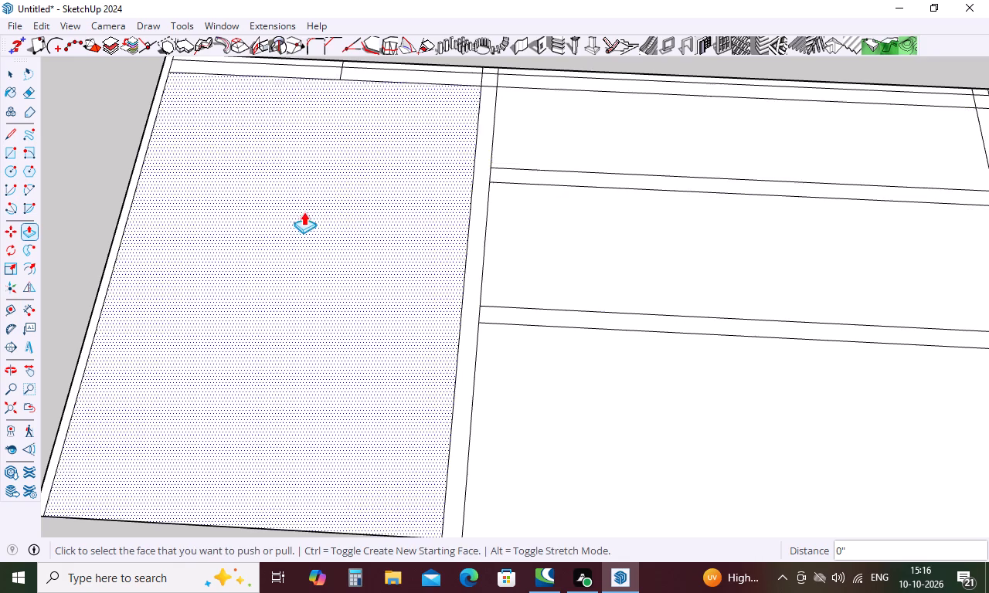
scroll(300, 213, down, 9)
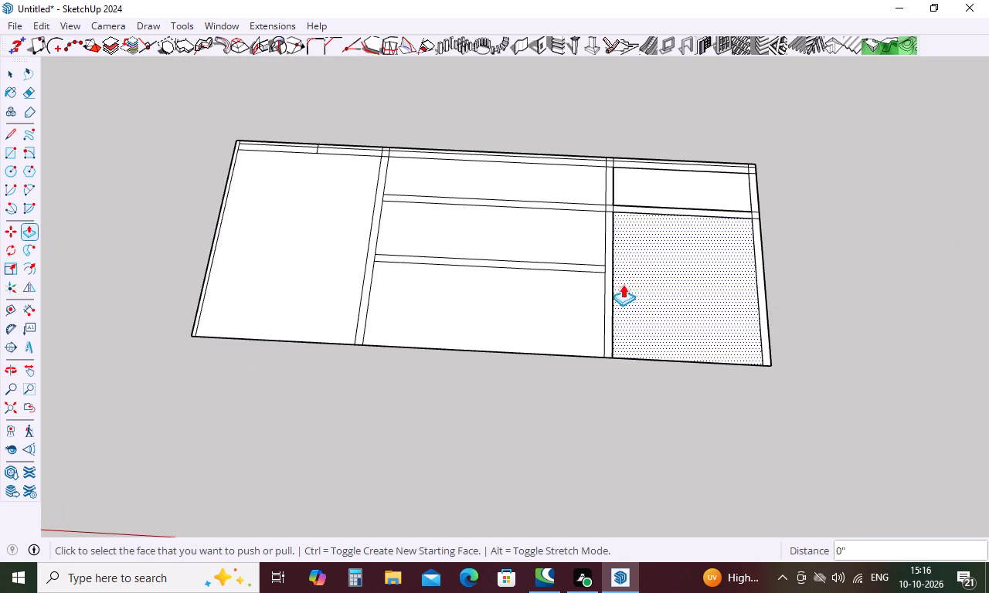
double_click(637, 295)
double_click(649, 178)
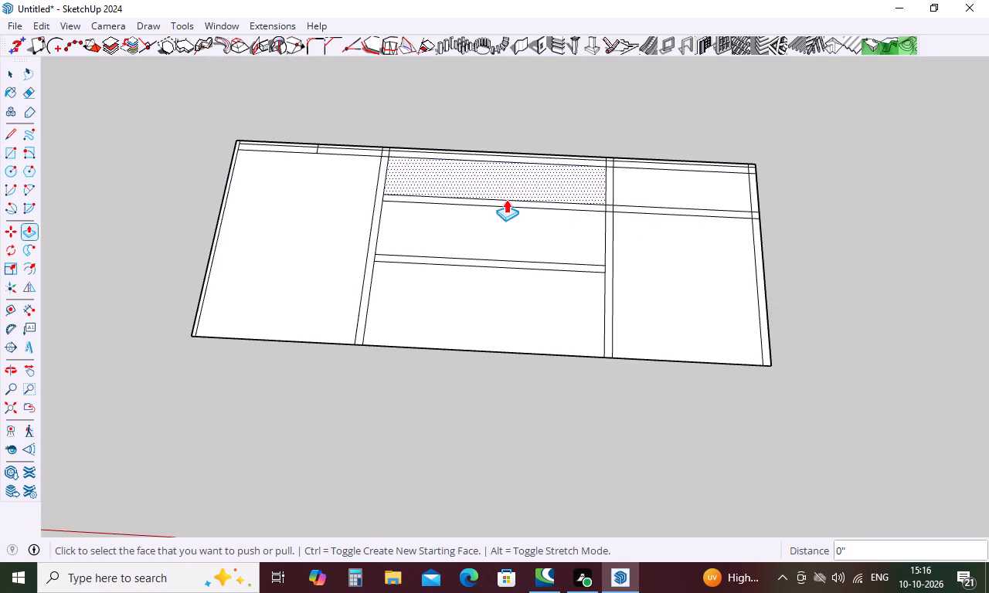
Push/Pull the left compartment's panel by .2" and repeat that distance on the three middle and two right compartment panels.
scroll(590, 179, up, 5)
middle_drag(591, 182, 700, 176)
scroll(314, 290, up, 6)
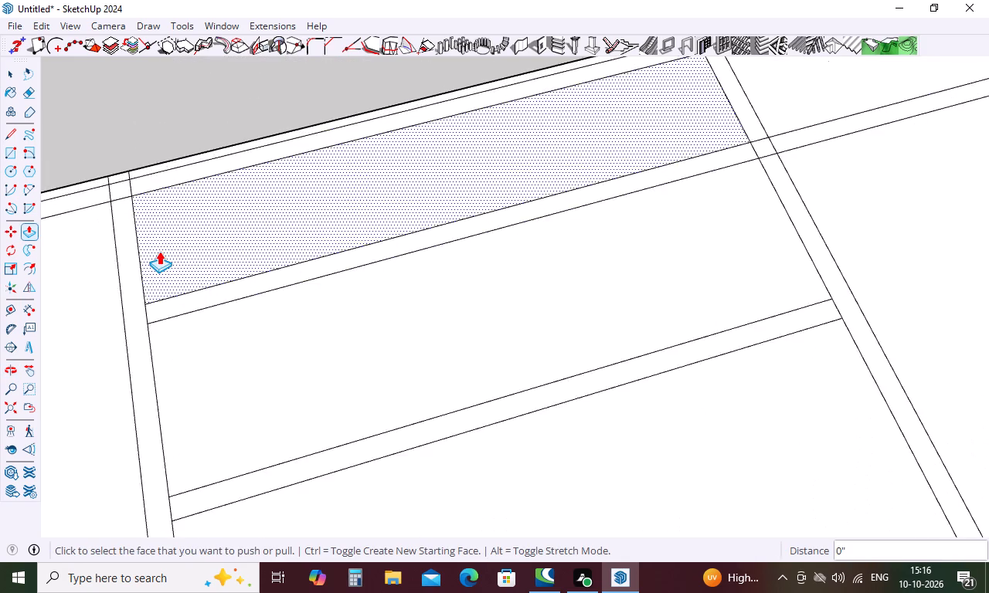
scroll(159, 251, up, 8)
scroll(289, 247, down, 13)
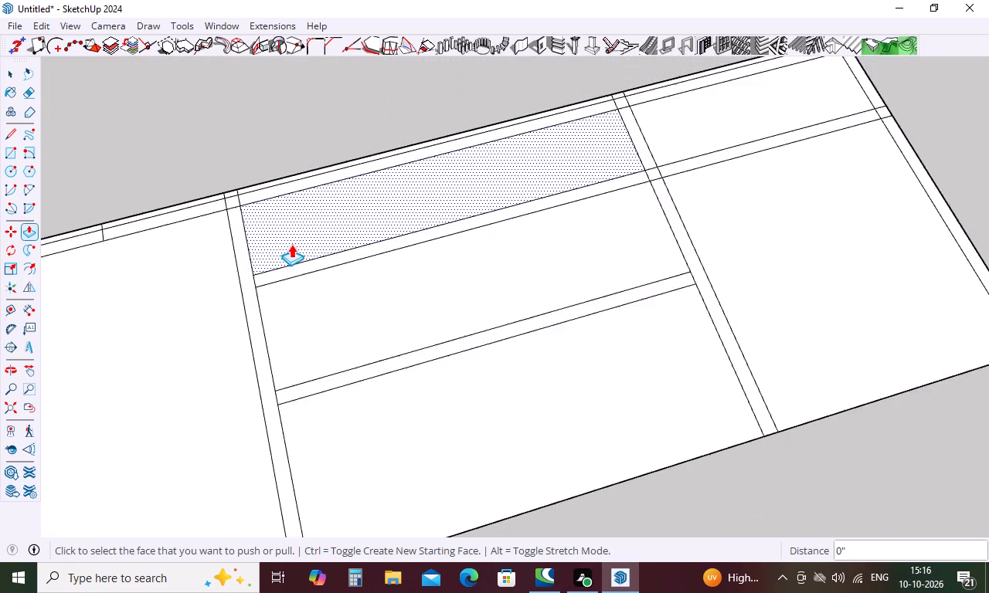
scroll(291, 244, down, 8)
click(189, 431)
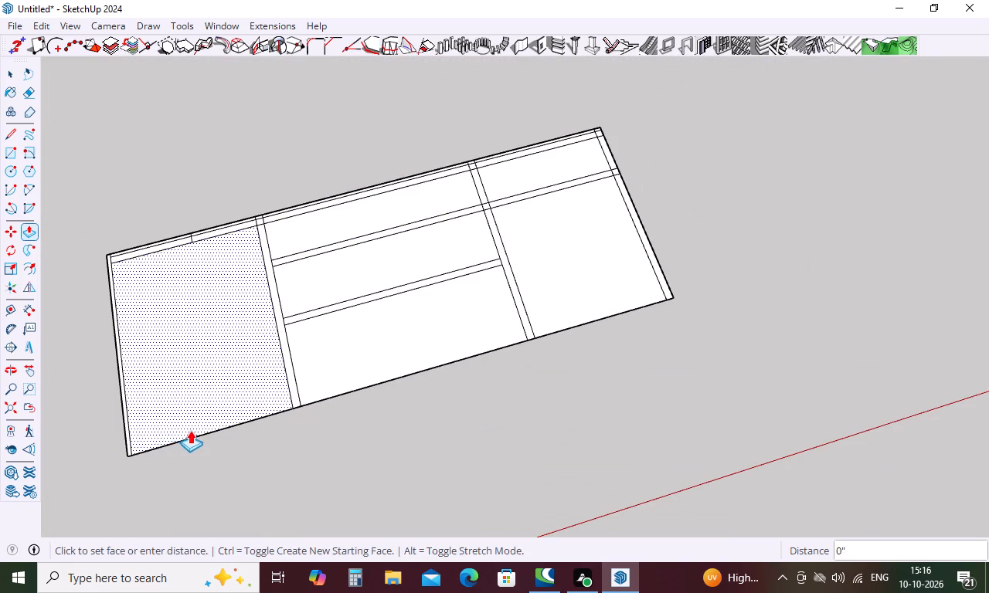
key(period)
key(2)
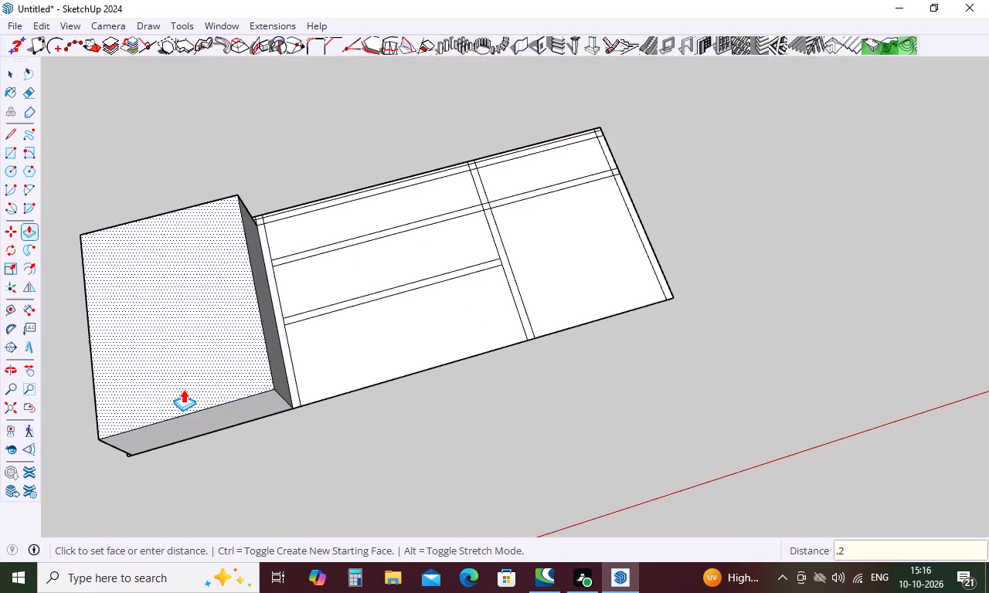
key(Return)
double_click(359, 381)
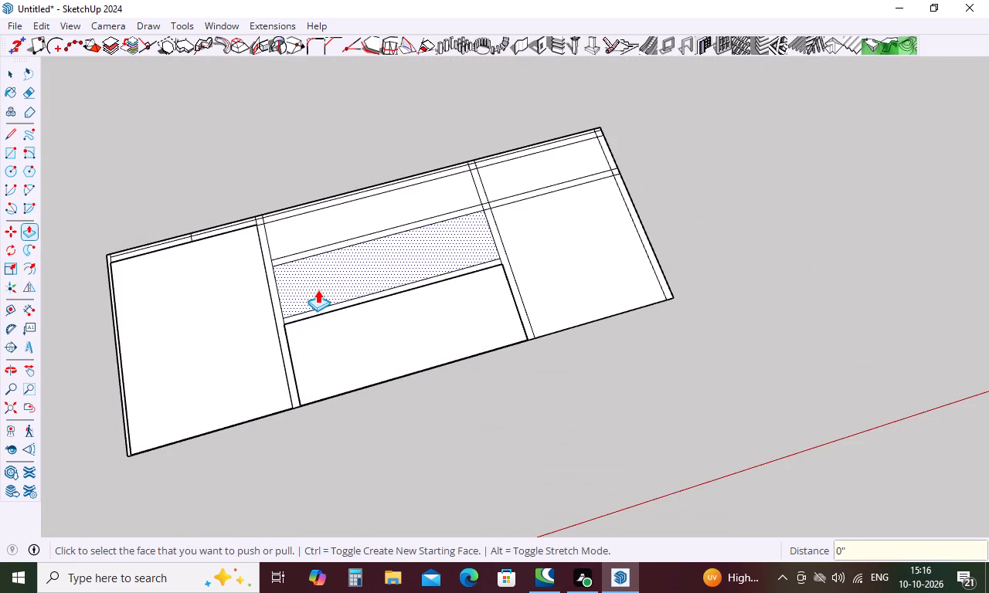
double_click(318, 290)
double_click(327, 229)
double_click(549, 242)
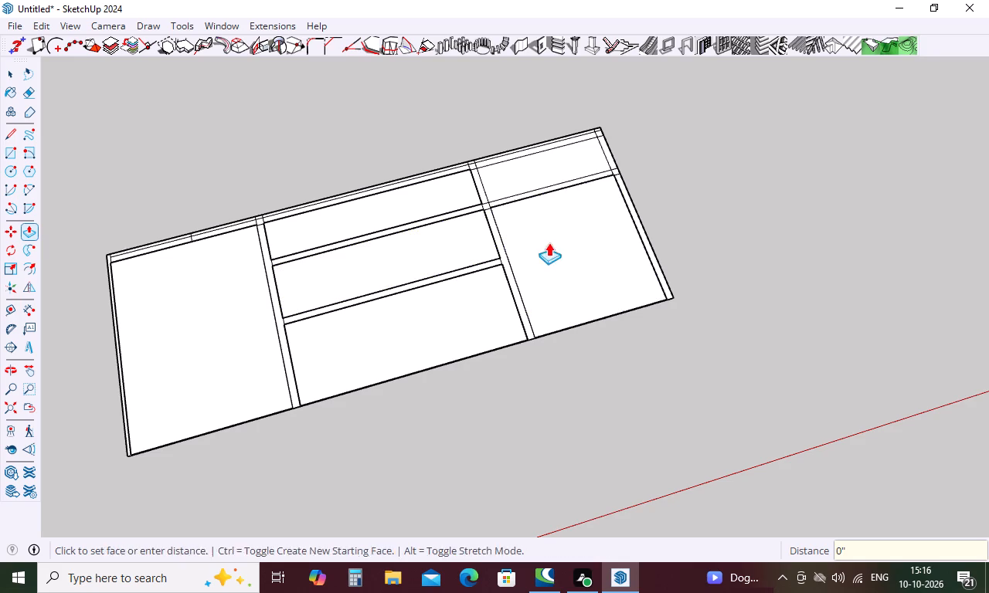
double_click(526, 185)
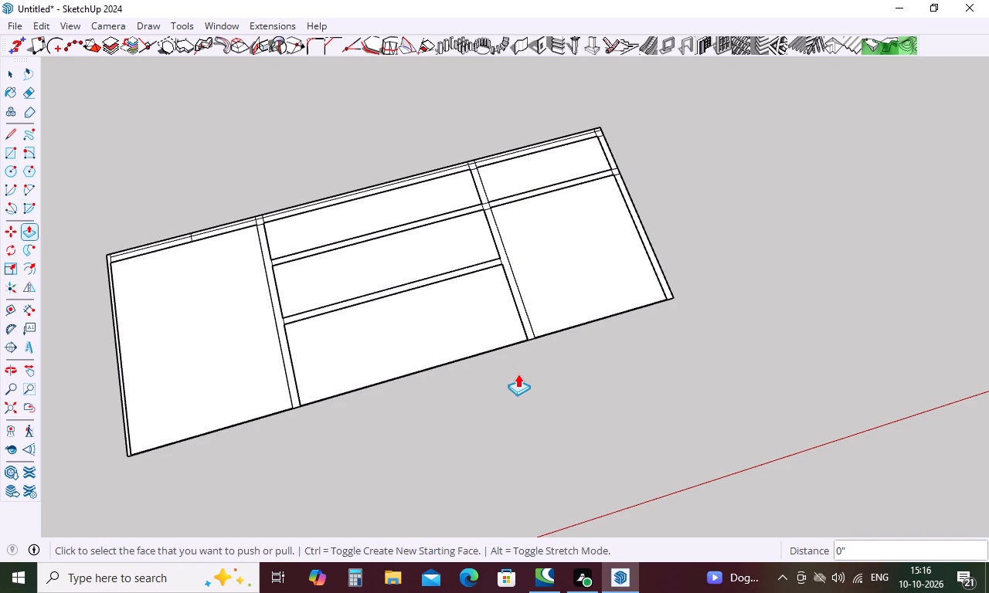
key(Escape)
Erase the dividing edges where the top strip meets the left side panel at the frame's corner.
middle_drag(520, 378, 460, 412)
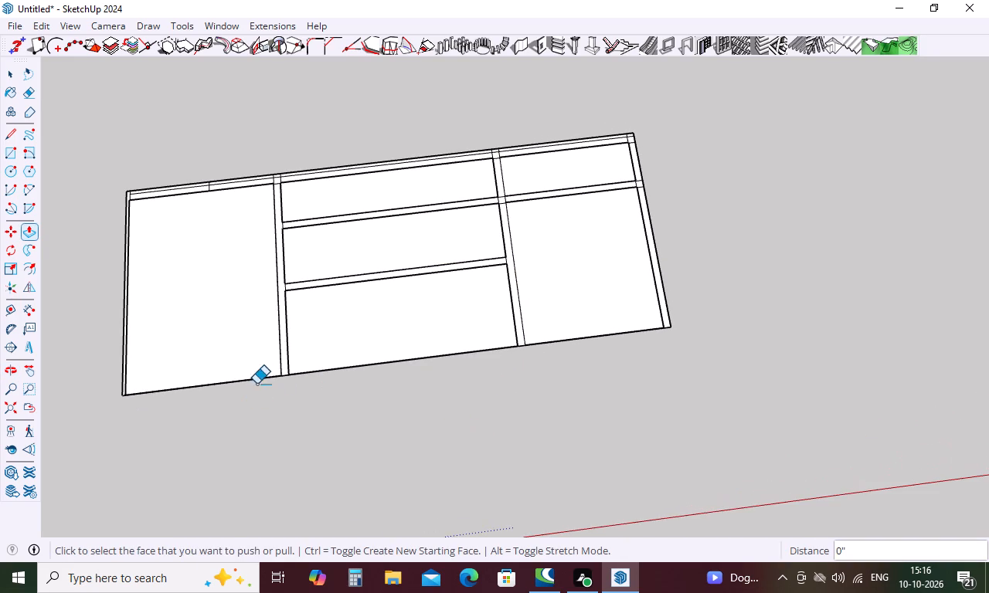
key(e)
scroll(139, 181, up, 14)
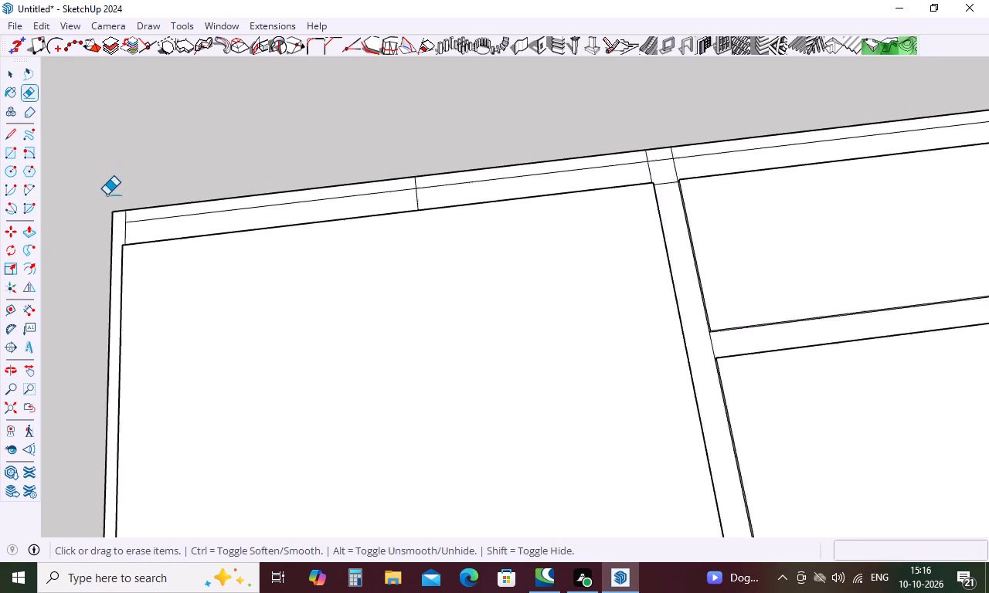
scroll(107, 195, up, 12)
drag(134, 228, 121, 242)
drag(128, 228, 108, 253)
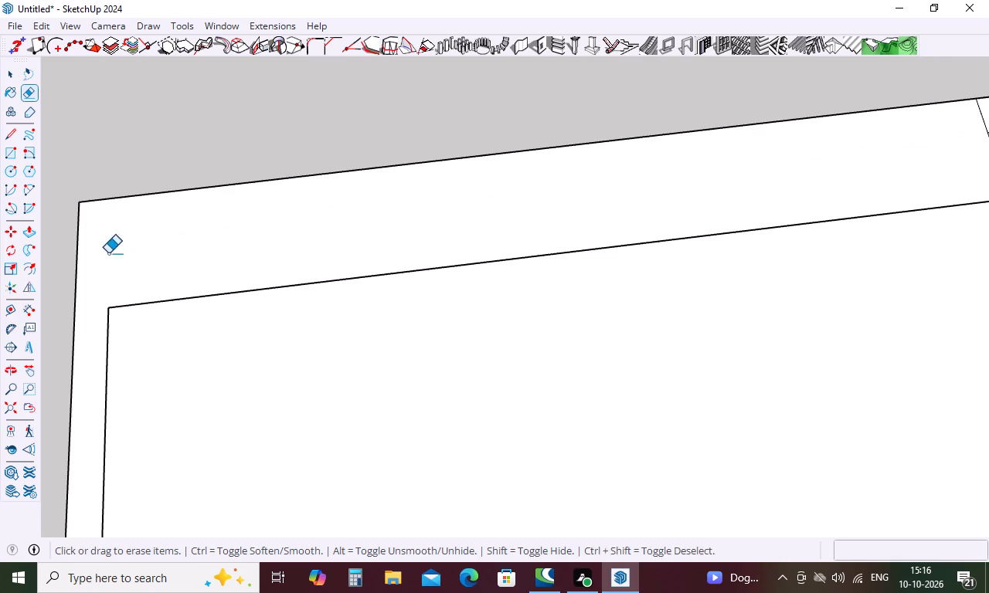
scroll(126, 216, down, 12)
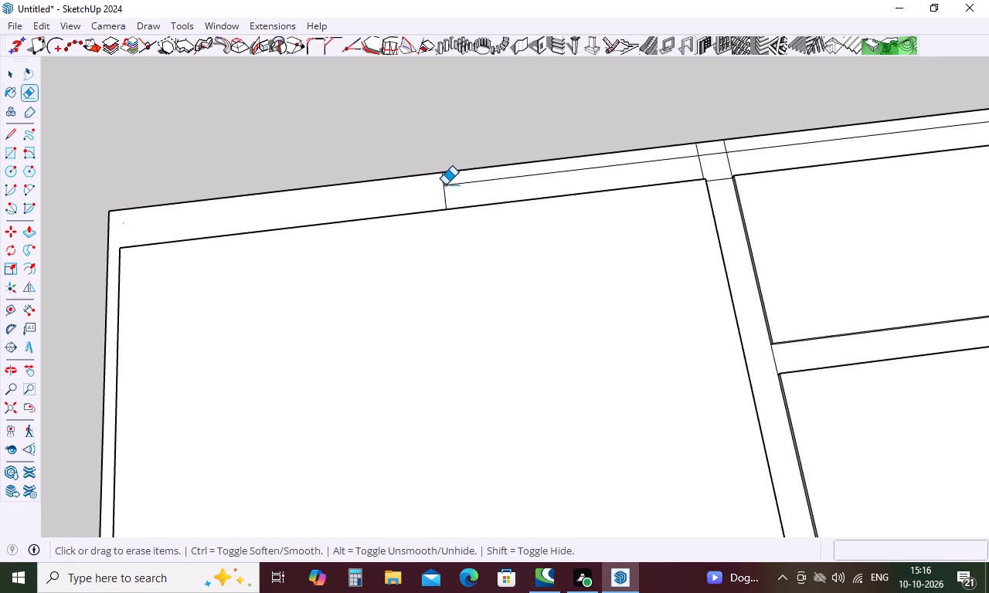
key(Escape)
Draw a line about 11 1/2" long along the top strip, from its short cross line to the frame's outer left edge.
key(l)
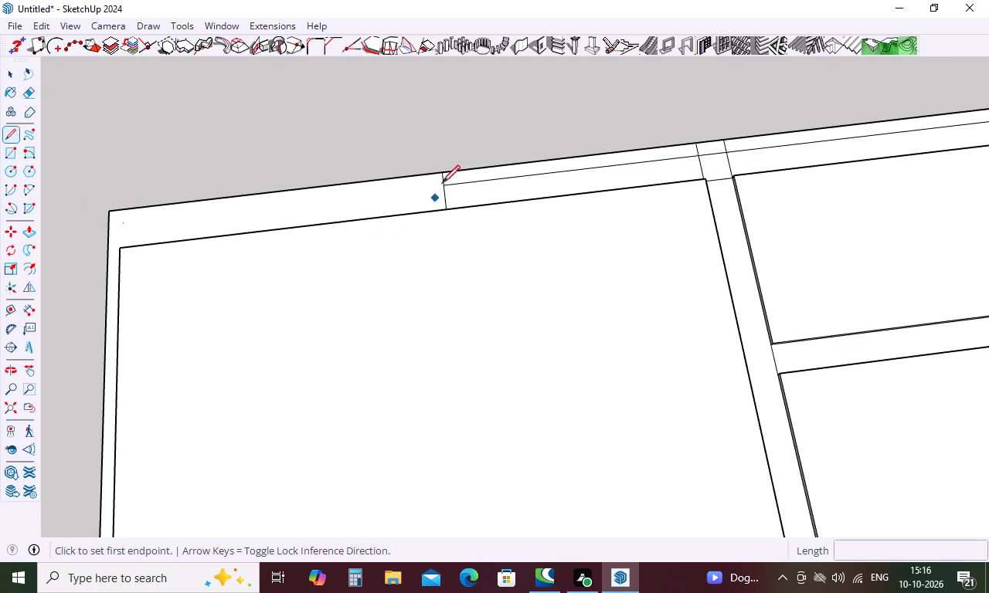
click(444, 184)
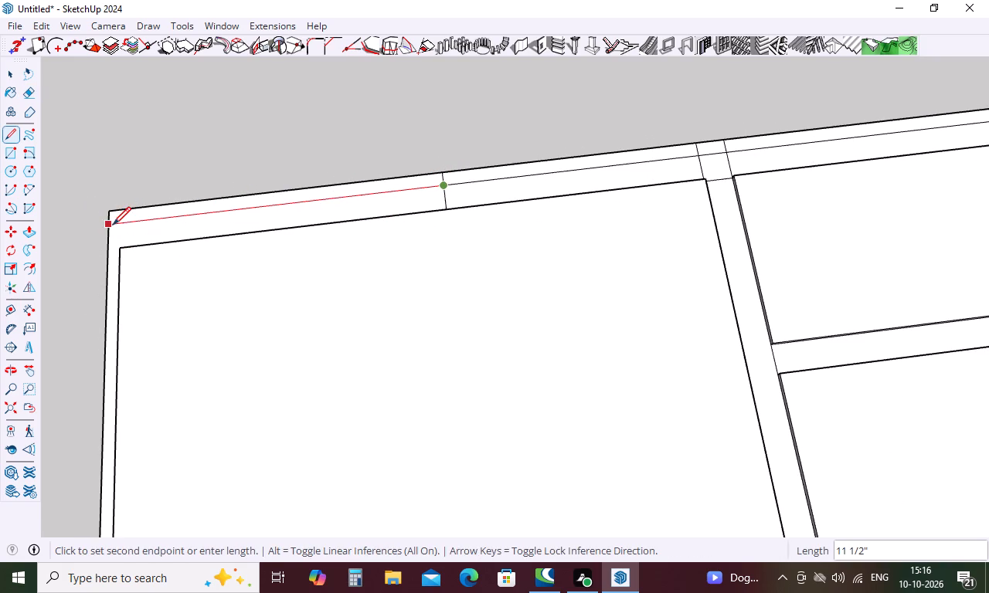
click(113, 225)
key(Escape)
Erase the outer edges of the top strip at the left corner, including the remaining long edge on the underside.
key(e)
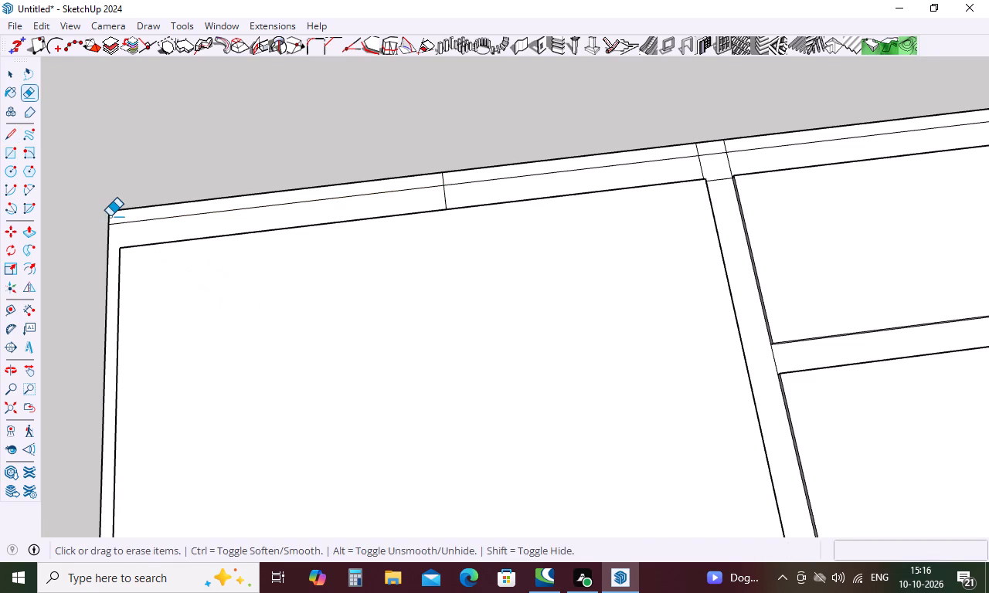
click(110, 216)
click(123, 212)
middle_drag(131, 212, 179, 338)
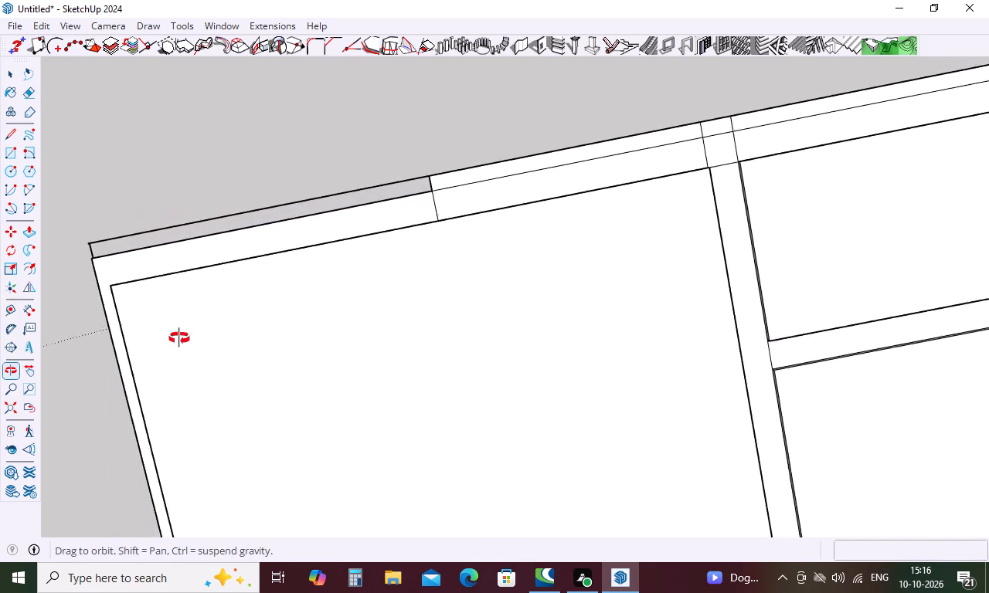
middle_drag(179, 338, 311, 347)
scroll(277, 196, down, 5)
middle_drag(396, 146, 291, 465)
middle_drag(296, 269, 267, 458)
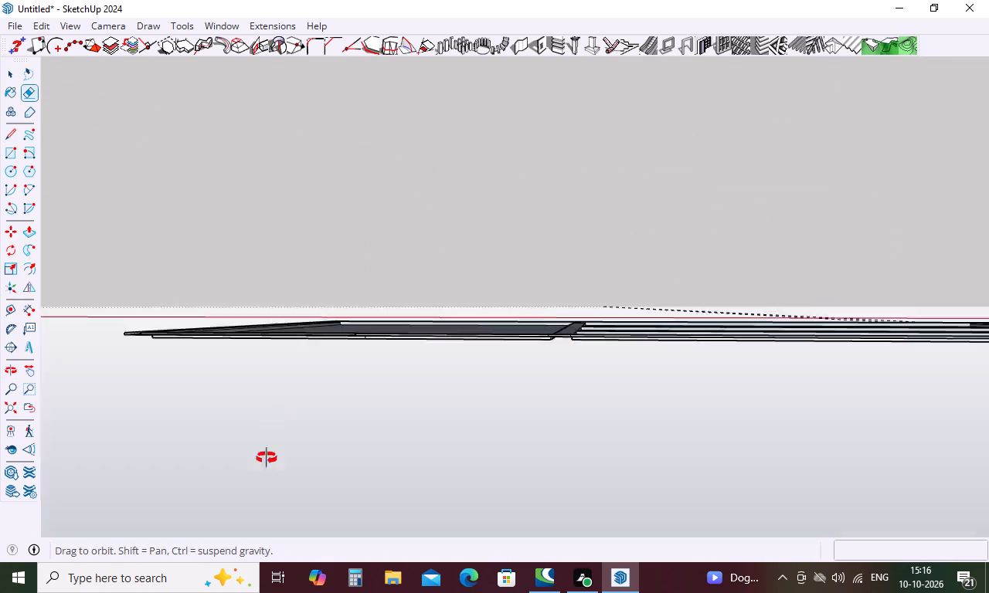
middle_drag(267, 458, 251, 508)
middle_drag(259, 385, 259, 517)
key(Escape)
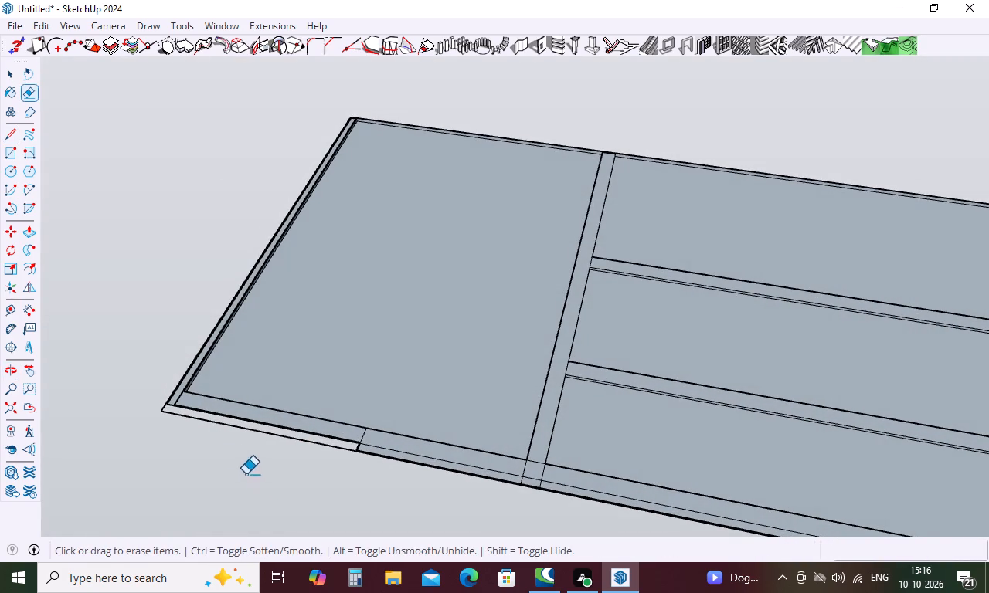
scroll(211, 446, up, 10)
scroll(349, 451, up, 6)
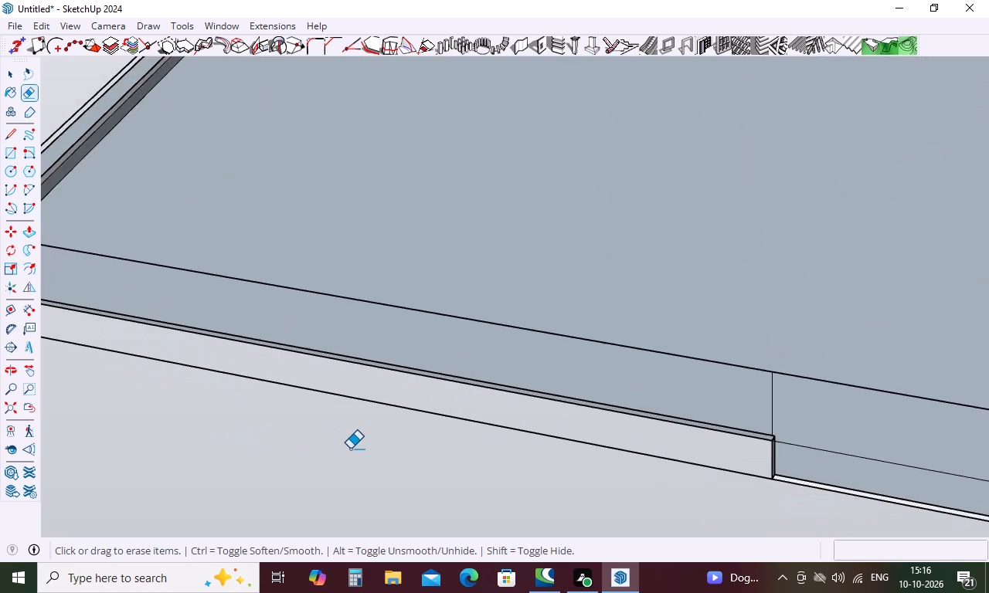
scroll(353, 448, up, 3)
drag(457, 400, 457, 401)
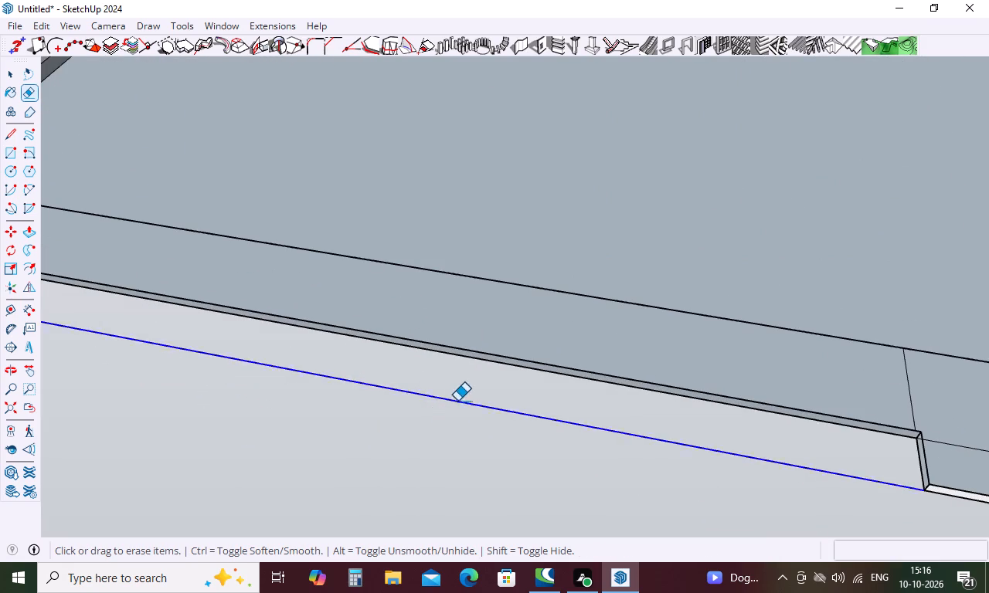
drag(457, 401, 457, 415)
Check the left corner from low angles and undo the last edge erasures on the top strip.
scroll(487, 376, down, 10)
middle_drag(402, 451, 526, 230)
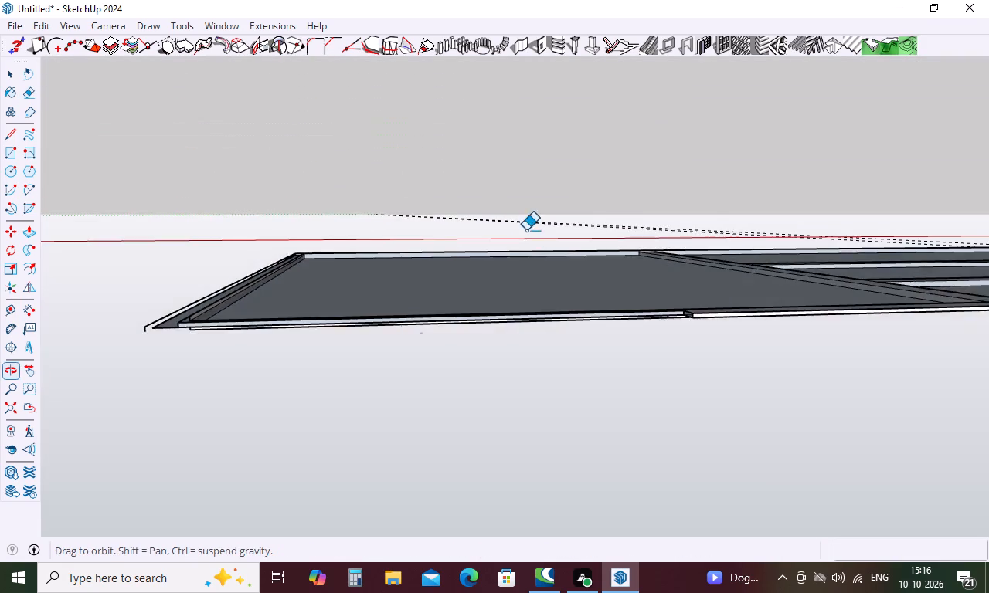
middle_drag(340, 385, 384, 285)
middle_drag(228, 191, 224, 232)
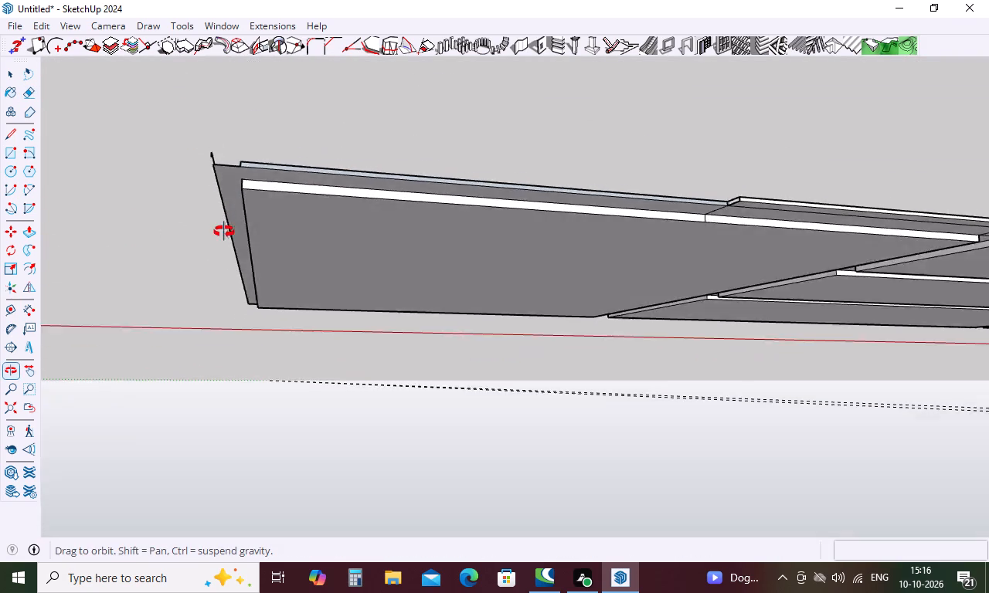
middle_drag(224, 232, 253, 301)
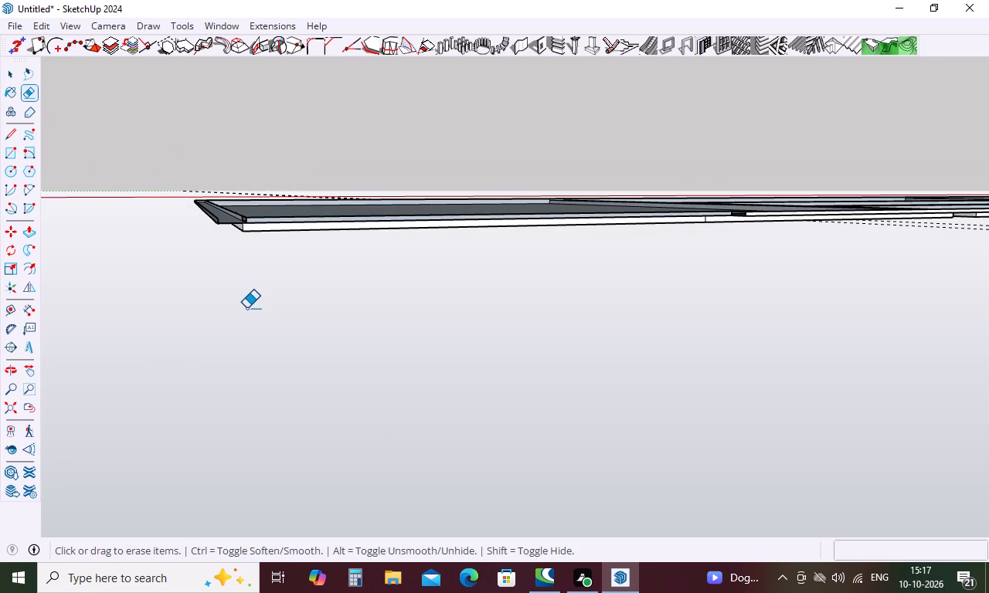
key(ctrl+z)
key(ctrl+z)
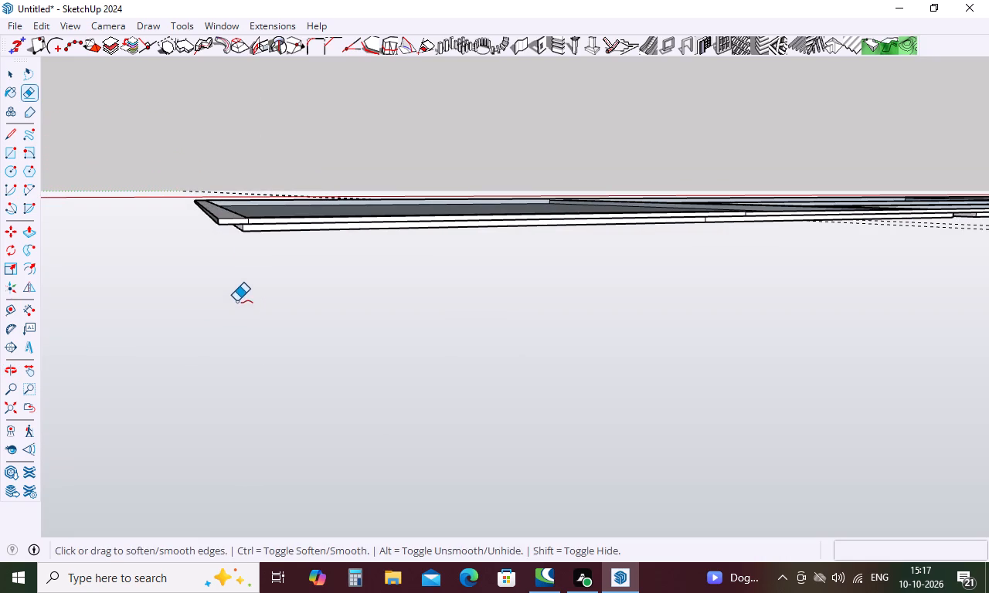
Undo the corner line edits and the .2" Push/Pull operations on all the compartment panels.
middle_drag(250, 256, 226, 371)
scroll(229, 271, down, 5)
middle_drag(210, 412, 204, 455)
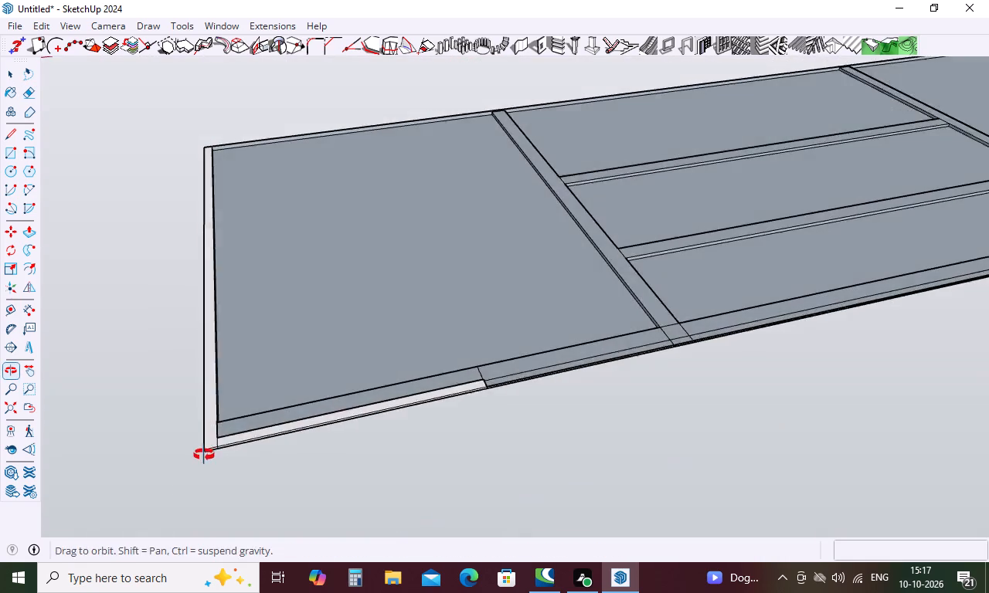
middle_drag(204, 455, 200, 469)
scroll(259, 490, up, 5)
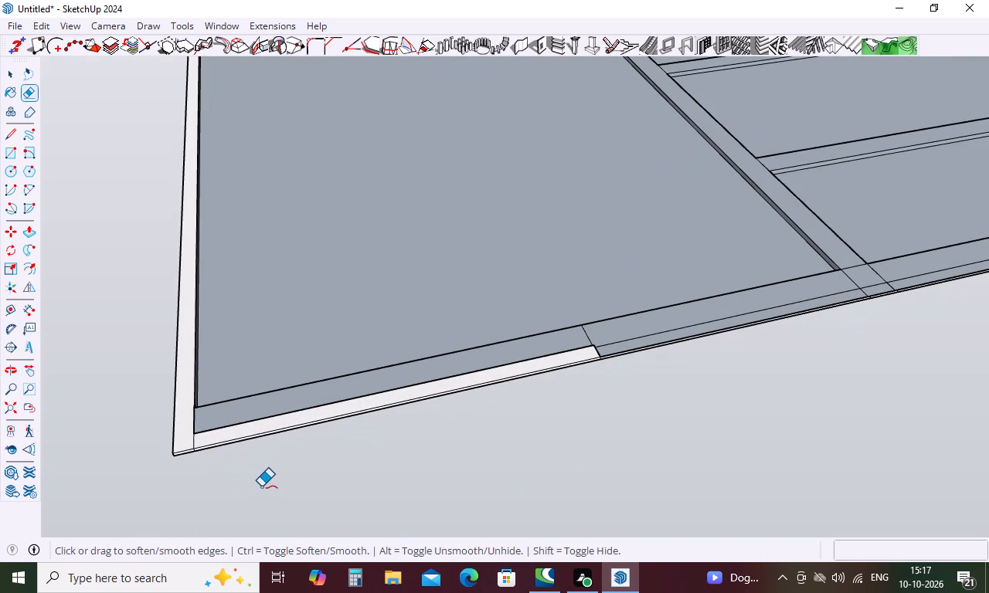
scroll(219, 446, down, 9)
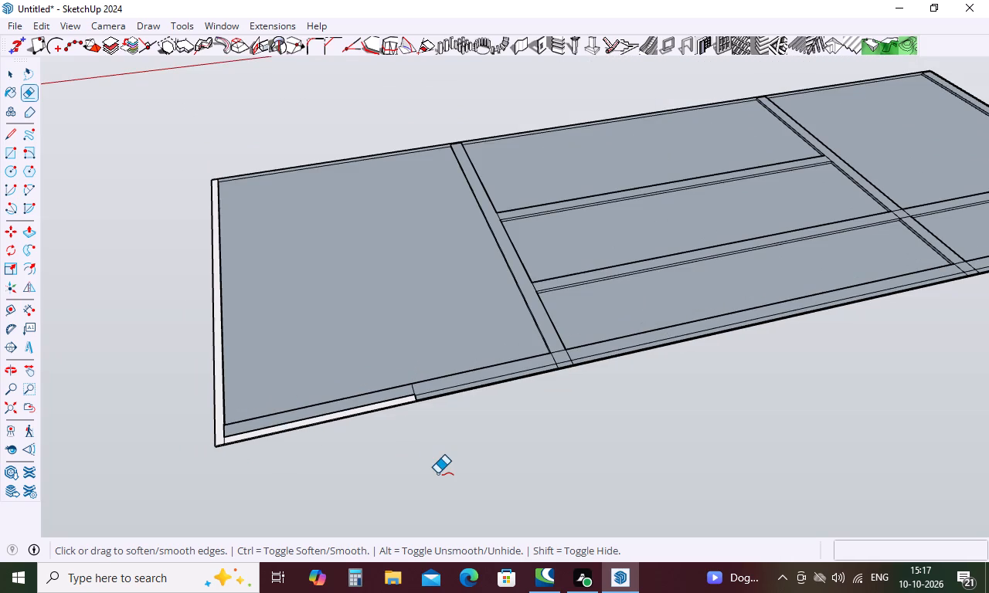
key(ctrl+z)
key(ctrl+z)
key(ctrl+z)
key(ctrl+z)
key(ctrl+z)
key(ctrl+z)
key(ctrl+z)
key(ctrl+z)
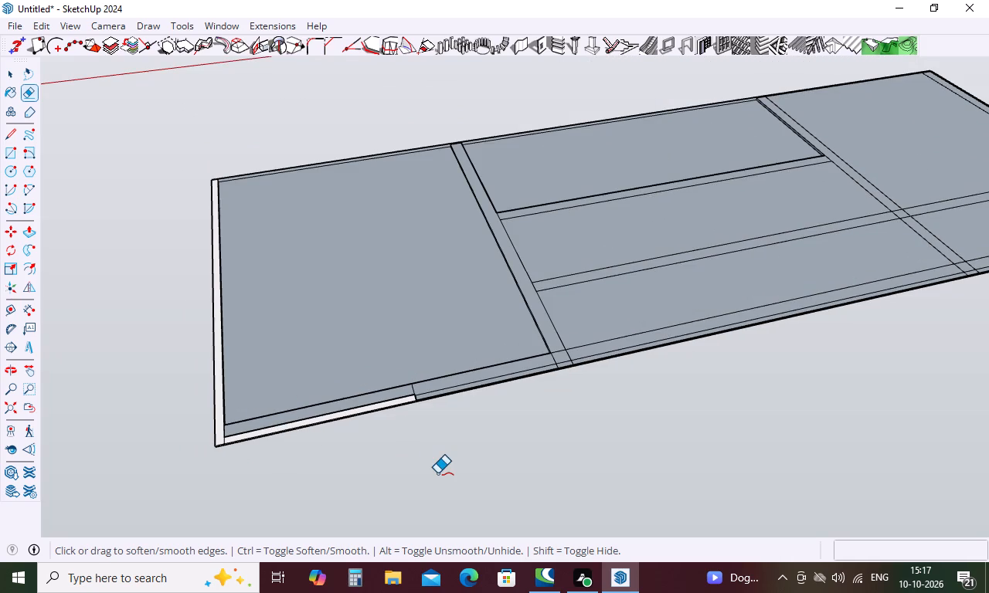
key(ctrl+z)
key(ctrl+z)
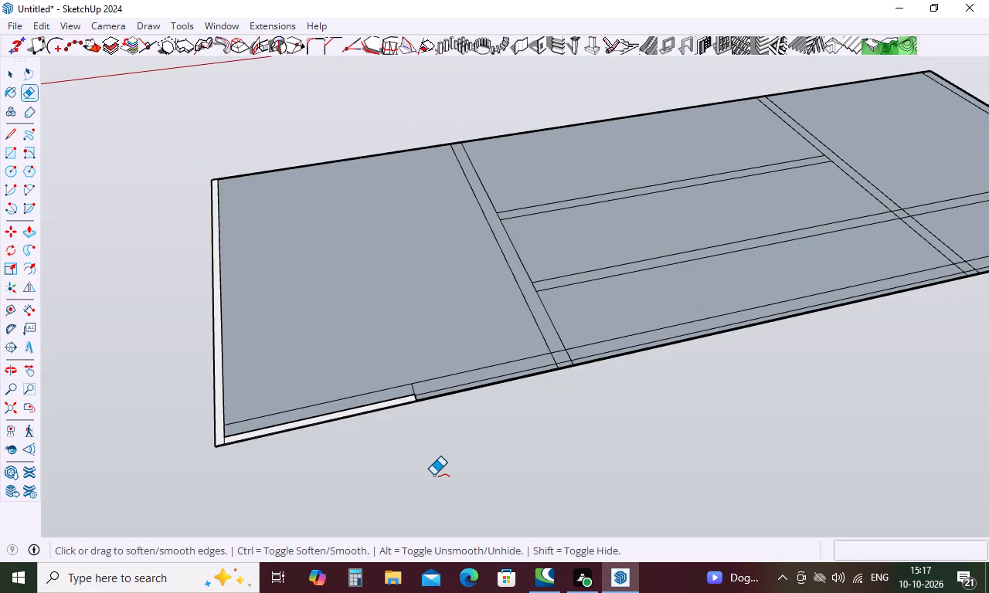
Undo the remaining Push/Pull operations on the cabinet section, going back to its flat panel and strip layout.
key(ctrl+z)
key(ctrl+z)
key(ctrl+z)
key(ctrl+z)
key(ctrl+z)
key(ctrl+z)
key(ctrl+z)
key(ctrl+z)
key(ctrl+z)
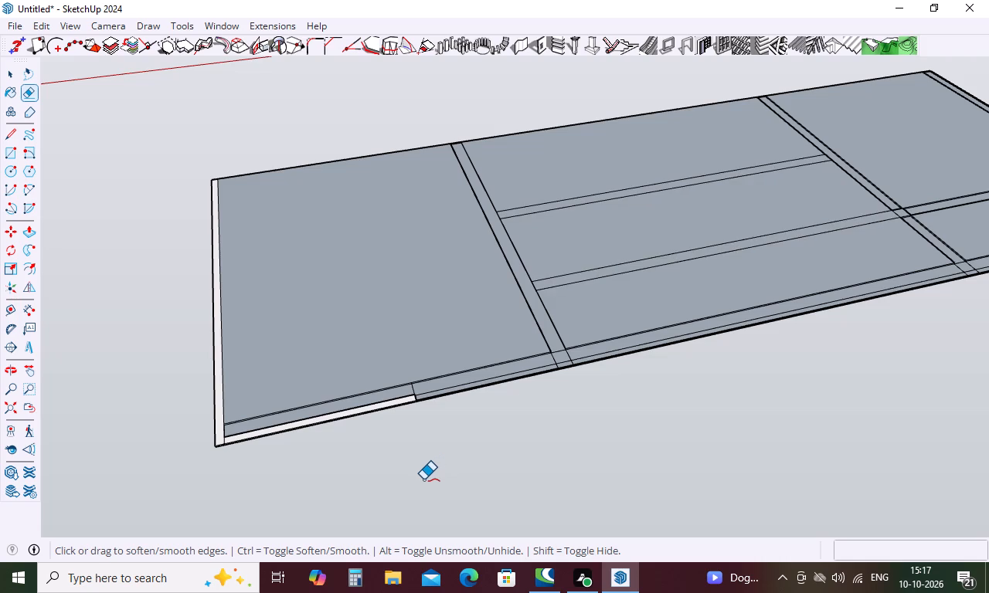
key(ctrl+z)
key(ctrl+z)
key(ctrl+z)
key(ctrl+z)
key(ctrl+z)
key(ctrl+z)
key(ctrl+z)
key(ctrl+z)
key(ctrl+z)
key(ctrl+z)
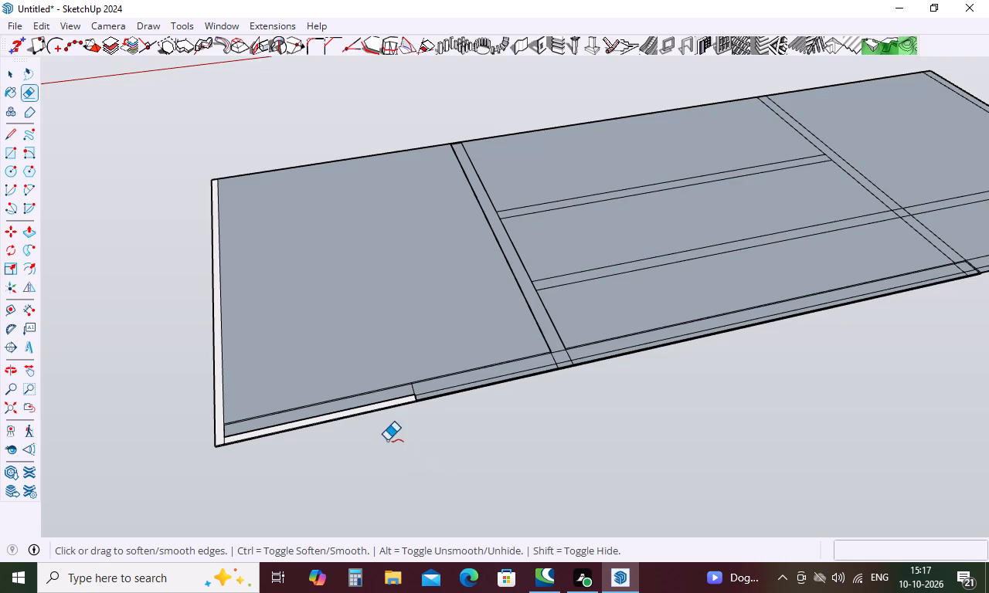
key(ctrl+z)
key(ctrl+z)
key(ctrl+z)
ctrl+scroll(383, 408, down, 10)
key(ctrl+z)
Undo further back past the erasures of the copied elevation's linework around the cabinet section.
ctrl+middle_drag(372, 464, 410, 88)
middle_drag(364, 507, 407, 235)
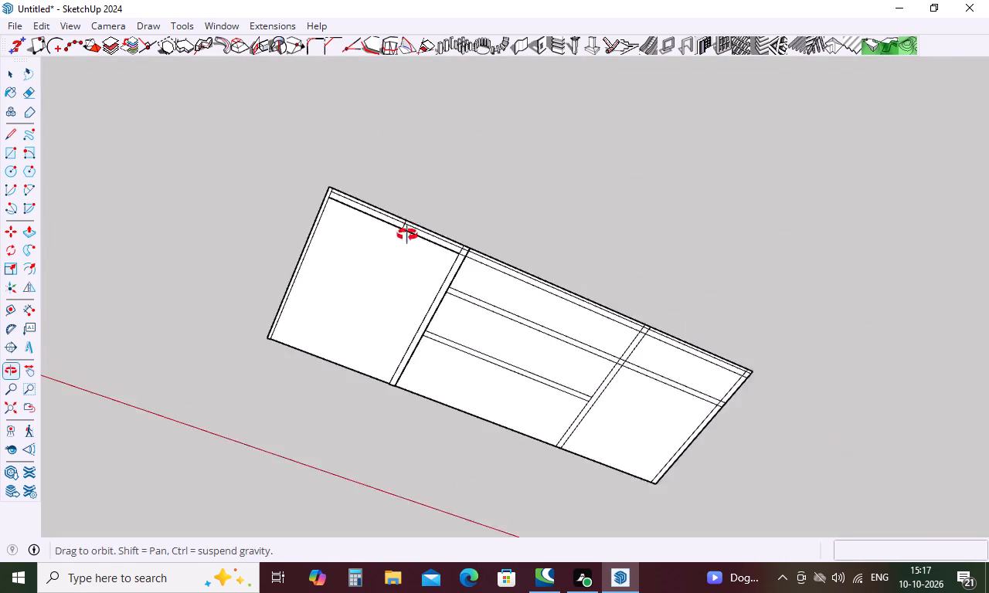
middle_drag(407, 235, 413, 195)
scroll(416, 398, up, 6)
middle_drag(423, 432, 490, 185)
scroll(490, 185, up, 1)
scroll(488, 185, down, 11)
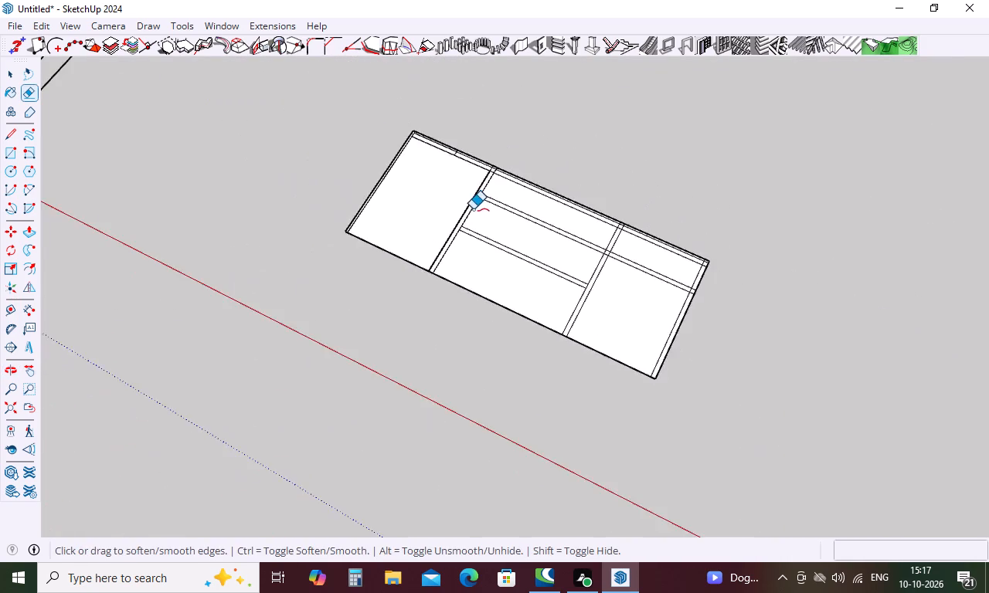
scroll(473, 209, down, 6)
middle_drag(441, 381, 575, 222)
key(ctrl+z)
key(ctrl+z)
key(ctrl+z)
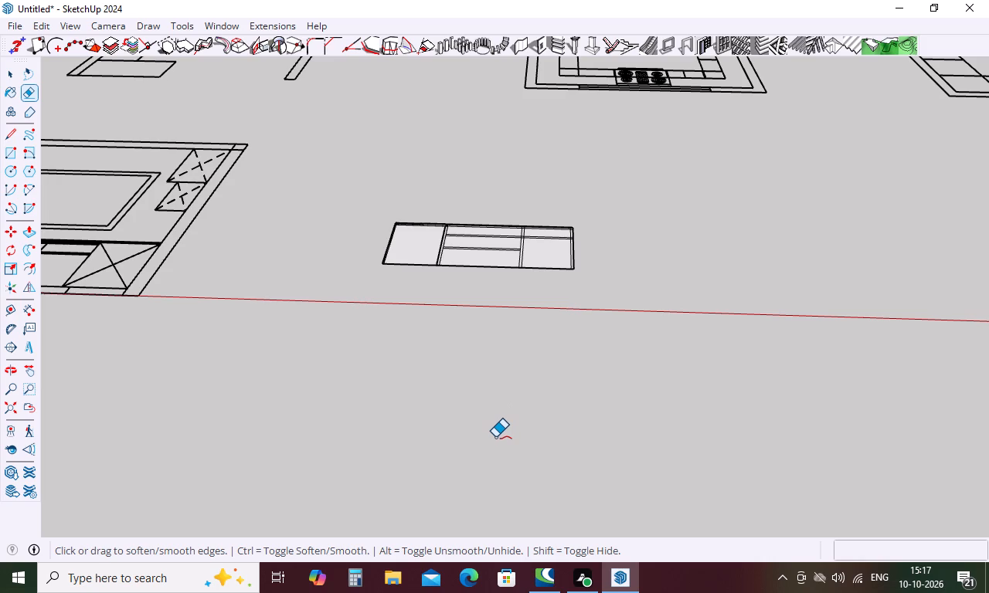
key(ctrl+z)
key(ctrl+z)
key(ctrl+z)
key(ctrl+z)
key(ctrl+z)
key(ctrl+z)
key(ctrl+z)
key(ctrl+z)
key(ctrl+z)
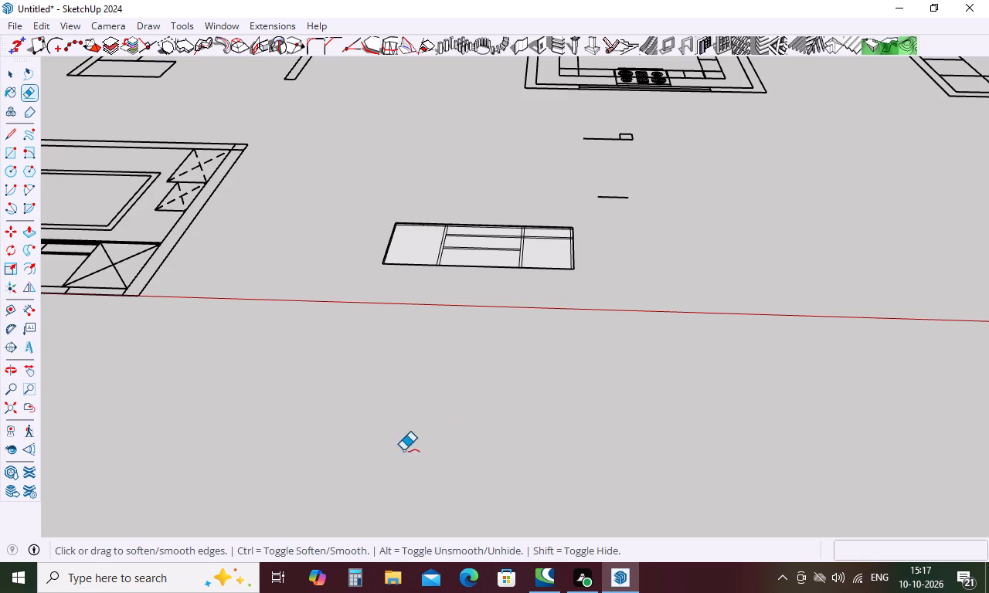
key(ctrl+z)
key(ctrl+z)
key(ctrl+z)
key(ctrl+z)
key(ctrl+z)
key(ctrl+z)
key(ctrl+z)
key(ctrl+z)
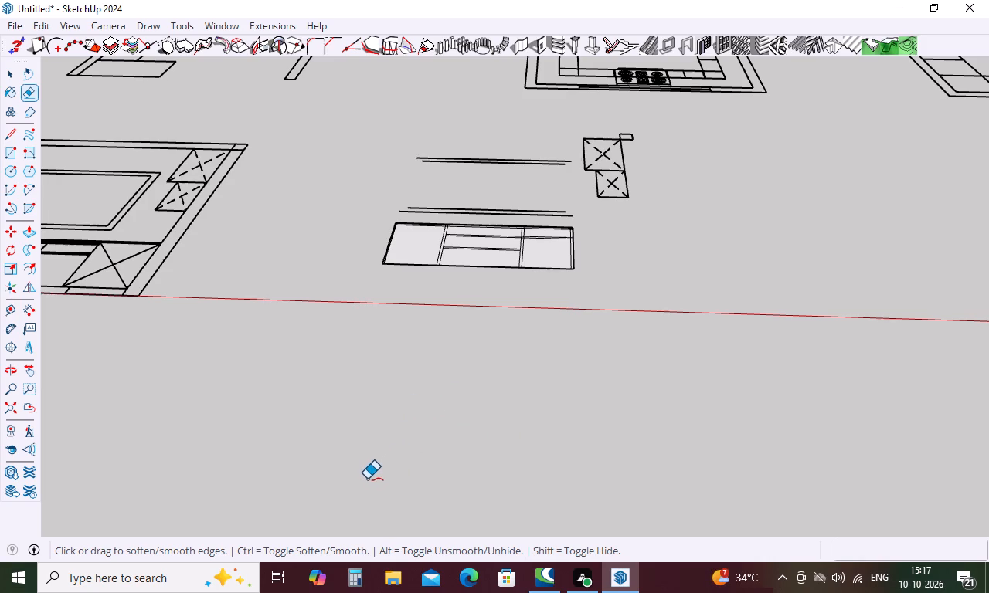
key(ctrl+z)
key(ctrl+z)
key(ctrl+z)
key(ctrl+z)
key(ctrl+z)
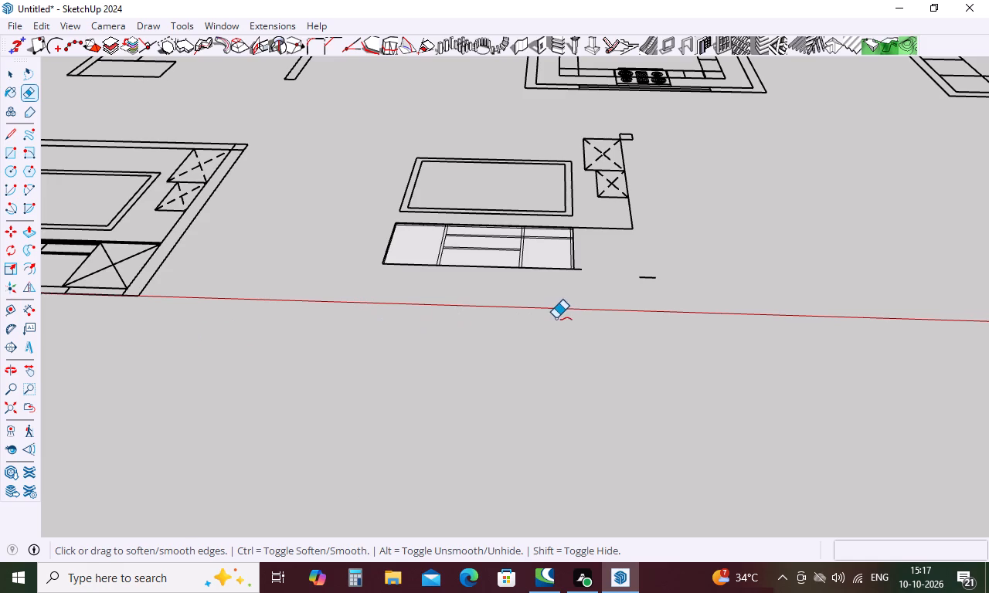
Erase the two line extensions running past the right end of the cabinet section.
key(space)
key(e)
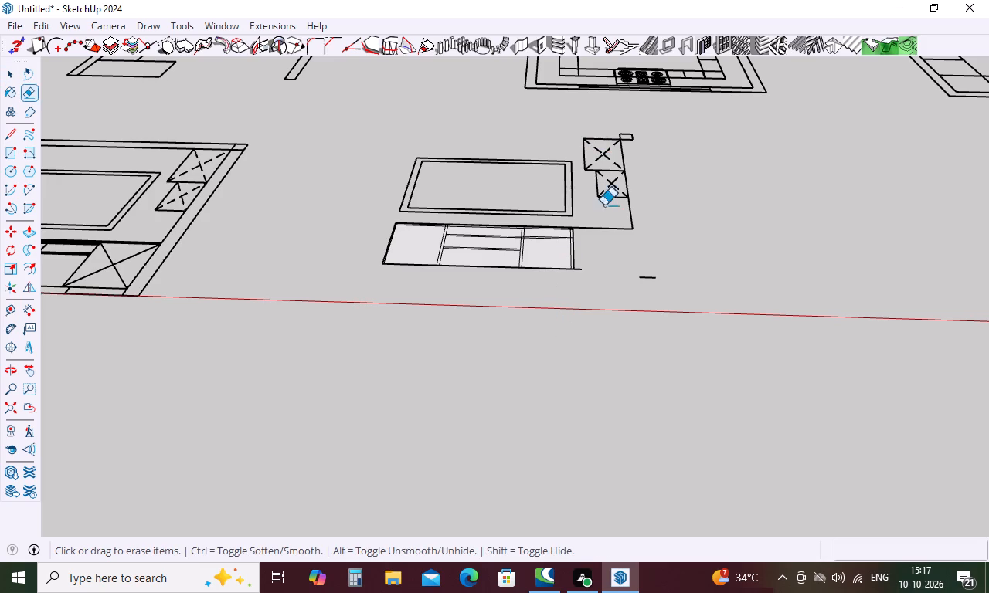
click(607, 225)
scroll(586, 267, up, 17)
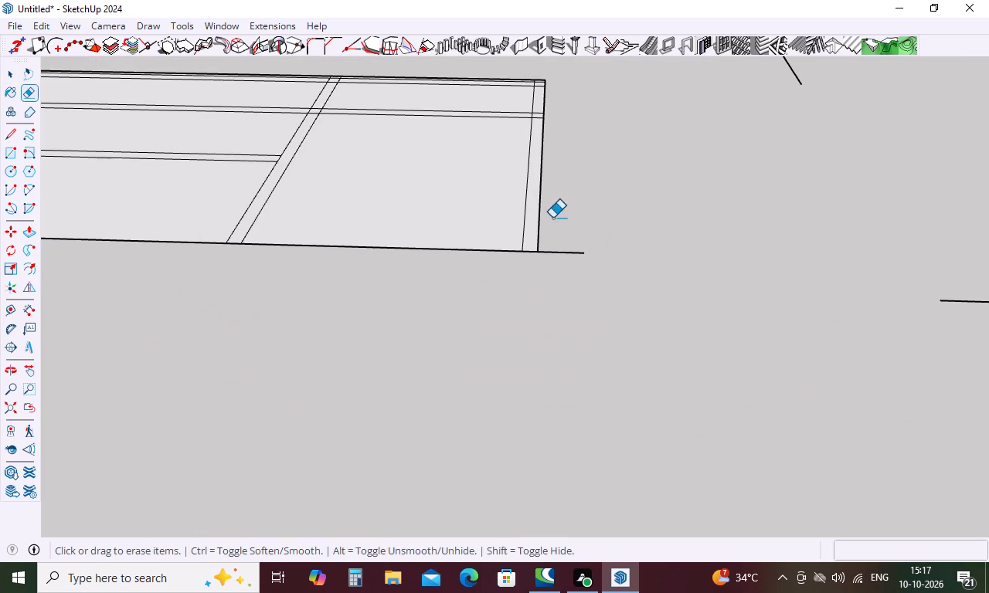
drag(551, 244, 552, 287)
scroll(552, 378, down, 12)
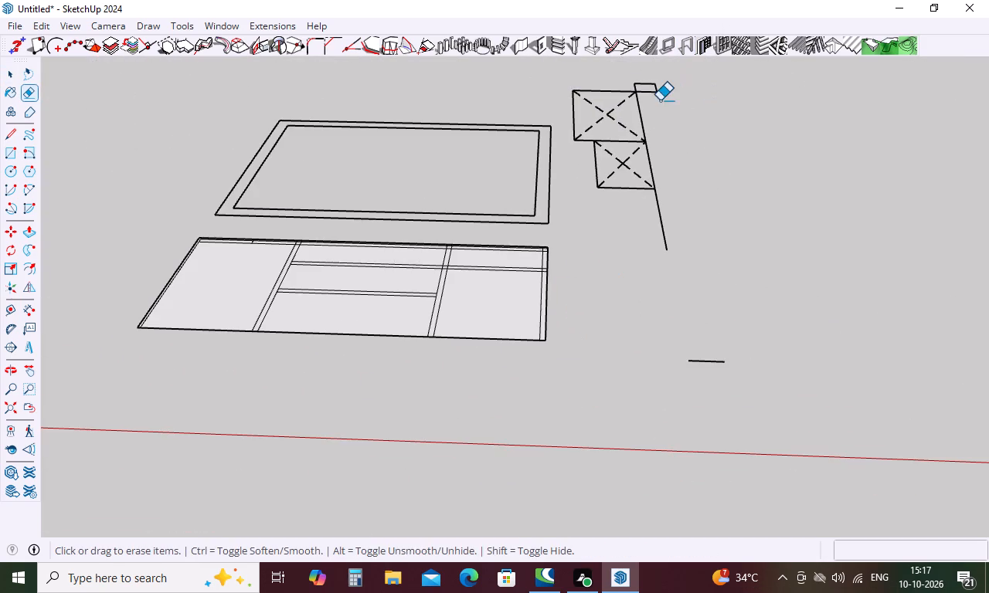
Erase the small rectangle beside the upper crossed box, the adjoining box edges, and the isolated short line beyond the cabinet section.
drag(652, 80, 648, 103)
drag(647, 107, 614, 151)
drag(657, 90, 645, 117)
click(699, 359)
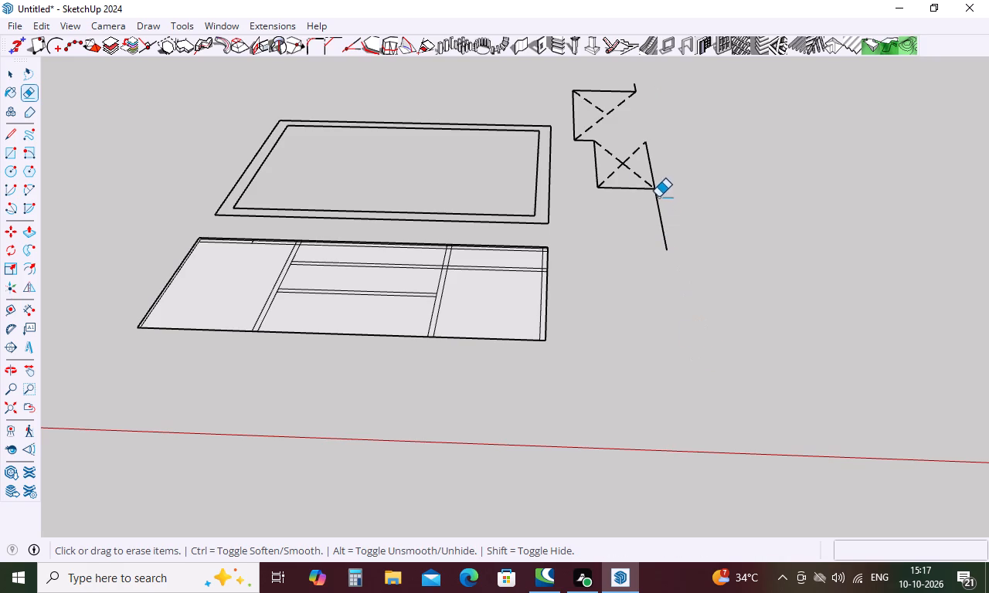
Erase the lower crossed box's dashed diagonals and edges, along with the long side line running down from it.
scroll(621, 152, up, 3)
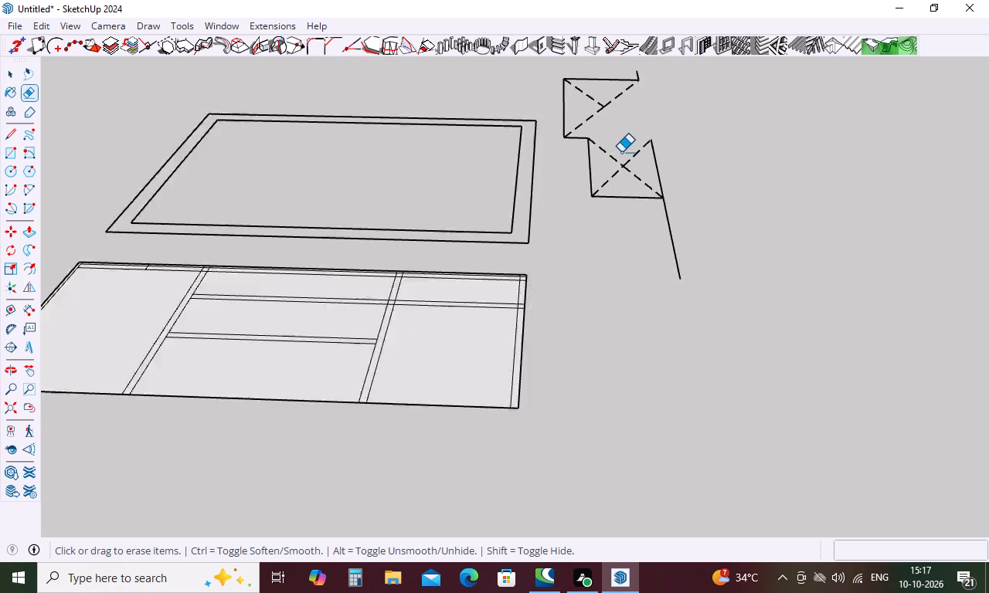
scroll(621, 152, up, 2)
drag(619, 158, 616, 167)
click(630, 166)
drag(633, 181, 633, 191)
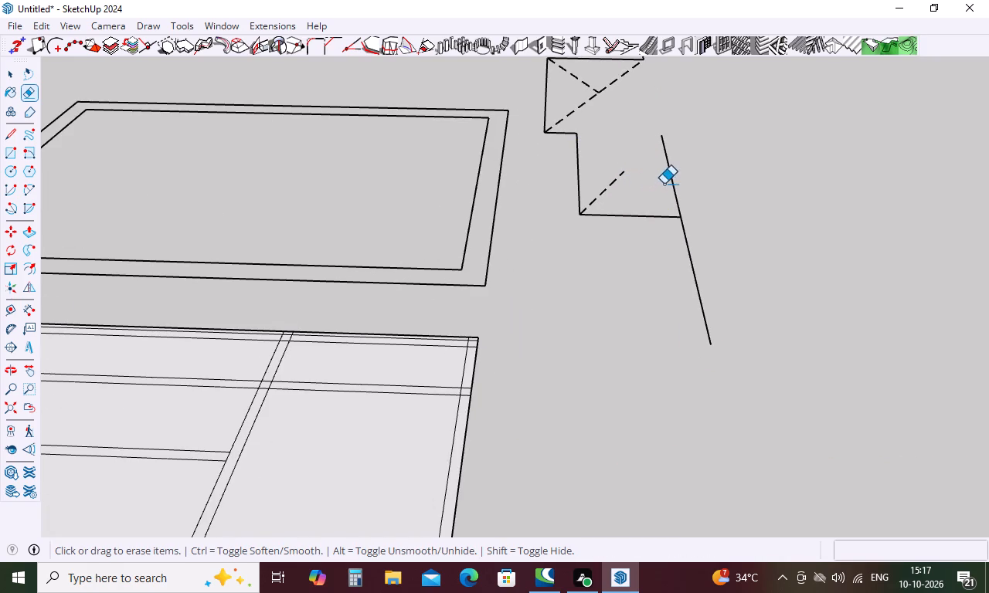
click(670, 179)
drag(691, 235, 685, 247)
drag(679, 219, 671, 220)
drag(606, 190, 600, 199)
drag(588, 185, 579, 185)
Erase the remaining edges and dashed diagonals of the upper crossed box.
click(566, 131)
click(557, 120)
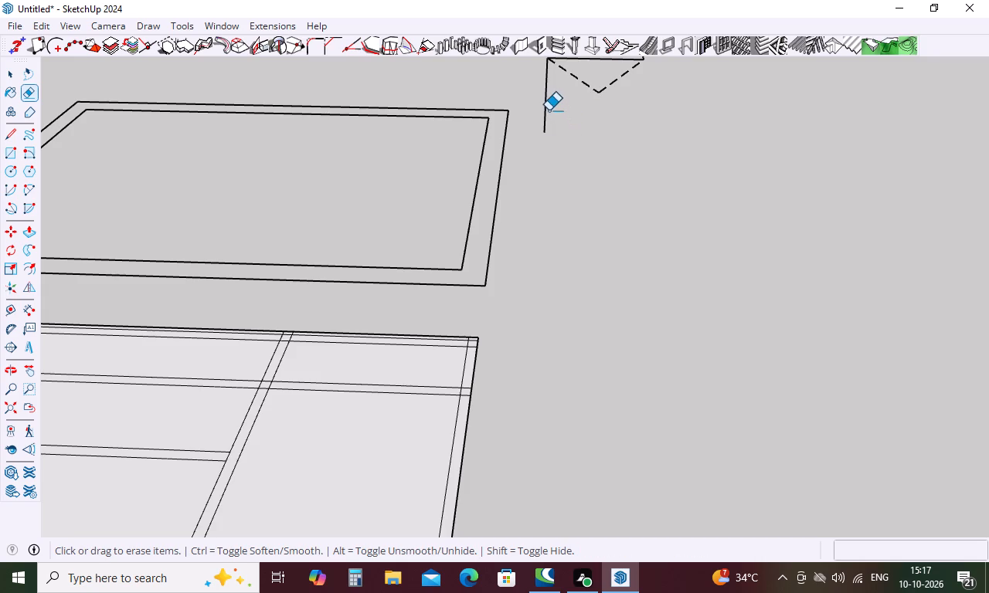
click(549, 110)
click(580, 82)
scroll(581, 198, down, 5)
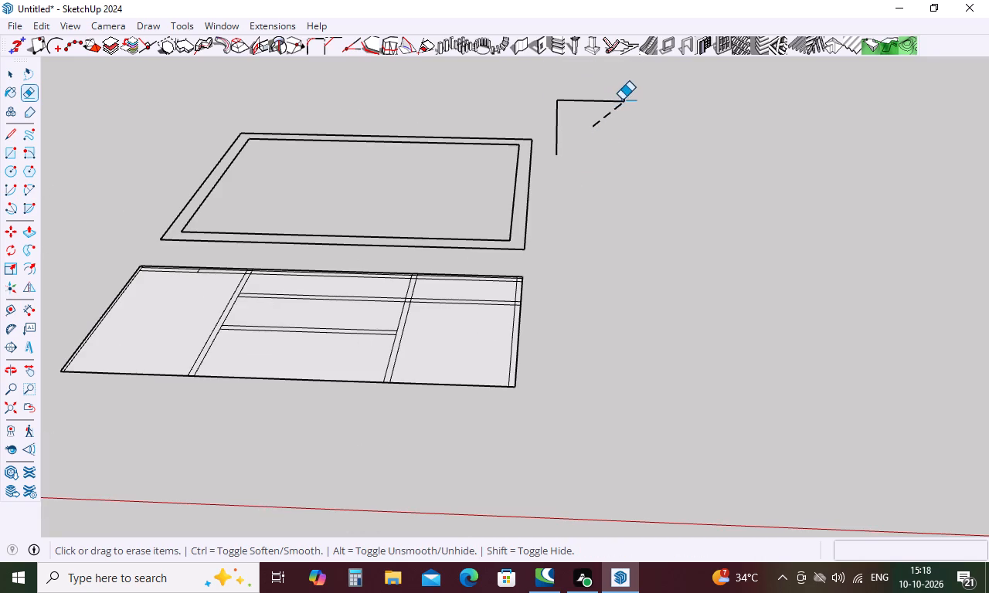
click(624, 98)
click(610, 101)
click(613, 117)
click(557, 130)
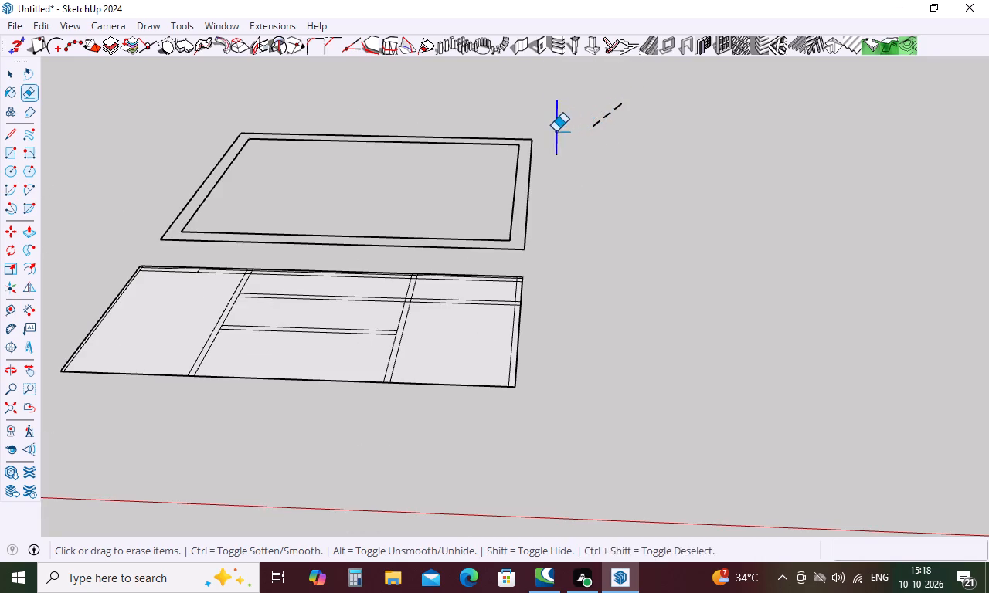
click(604, 119)
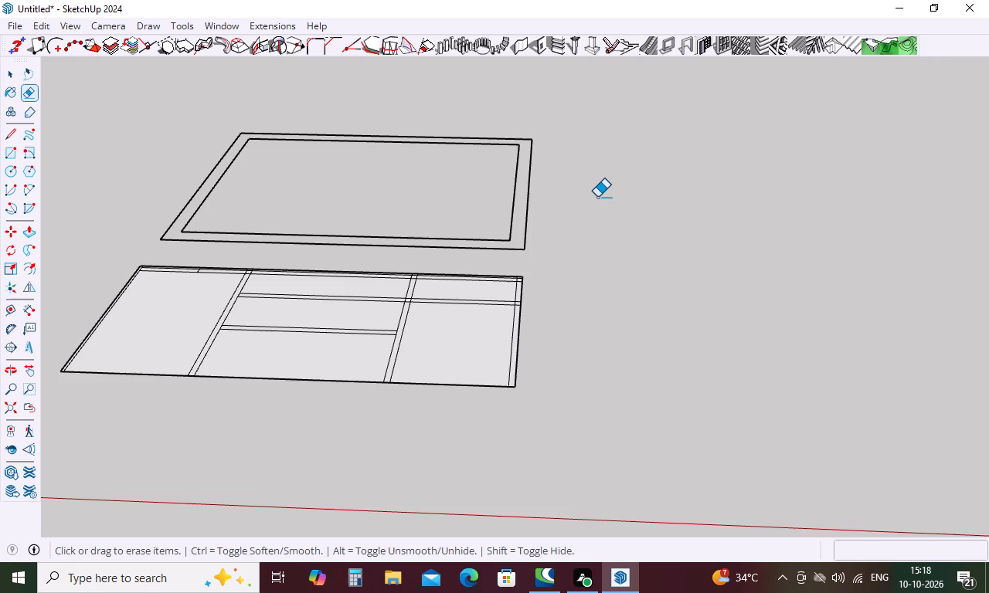
Erase the double rectangular TV outline beside the cabinet section.
click(524, 212)
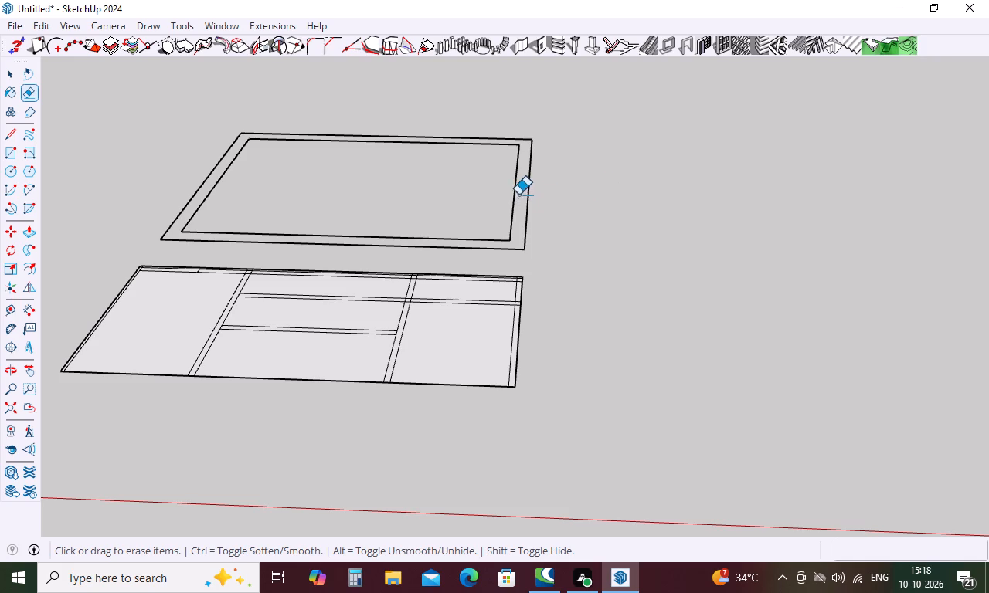
drag(537, 188, 195, 171)
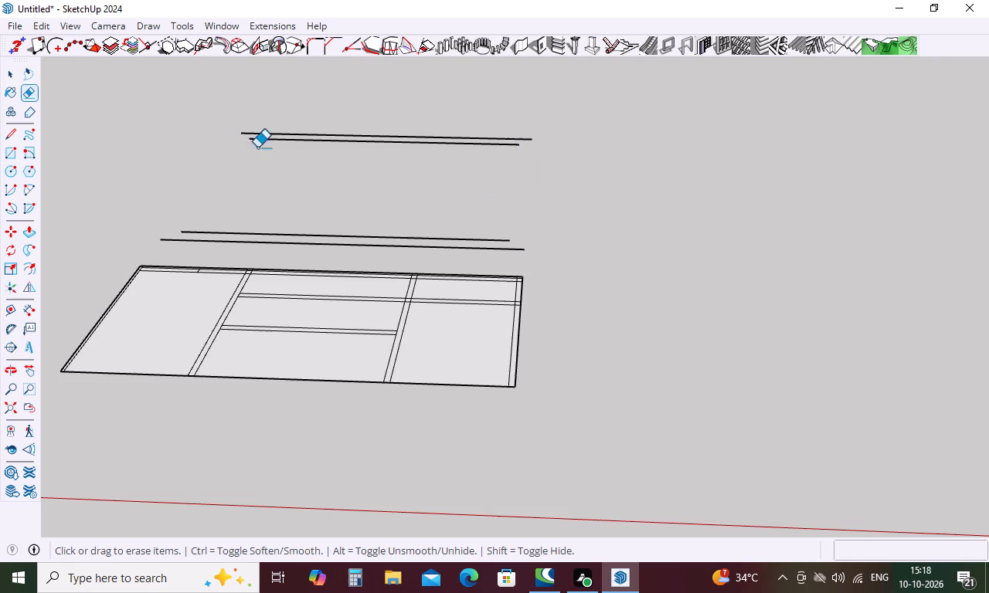
drag(335, 125, 286, 242)
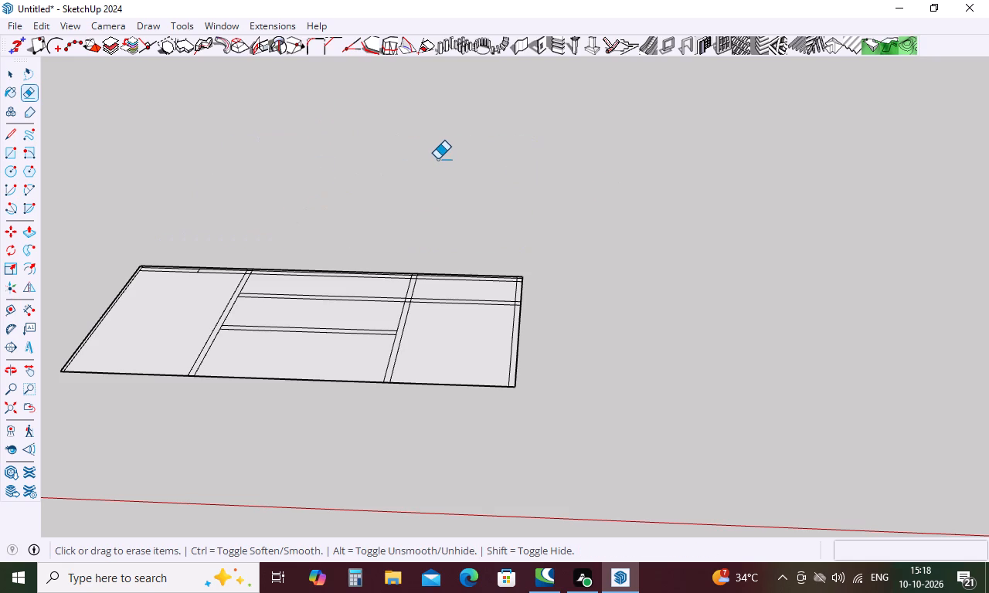
key(Escape)
Push/Pull the large left panel of the cabinet section by .3".
scroll(437, 159, down, 3)
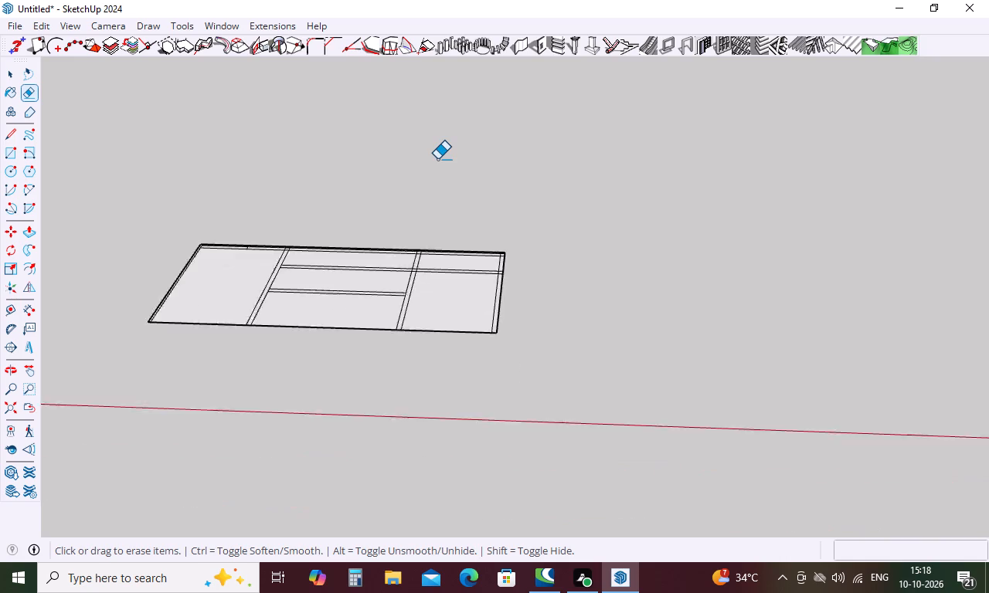
scroll(437, 159, down, 2)
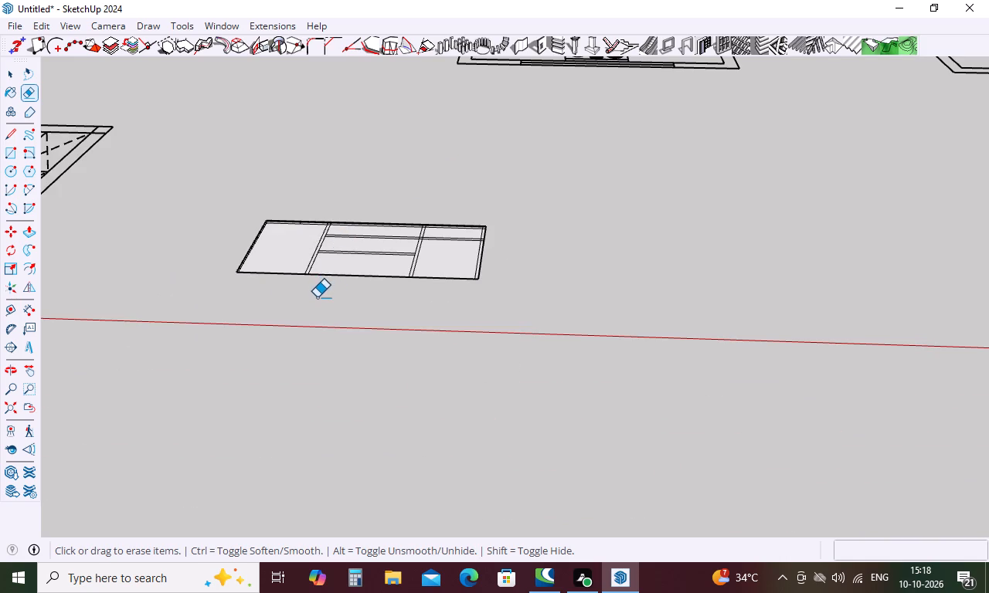
key(Escape)
key(Escape)
key(Escape)
key(p)
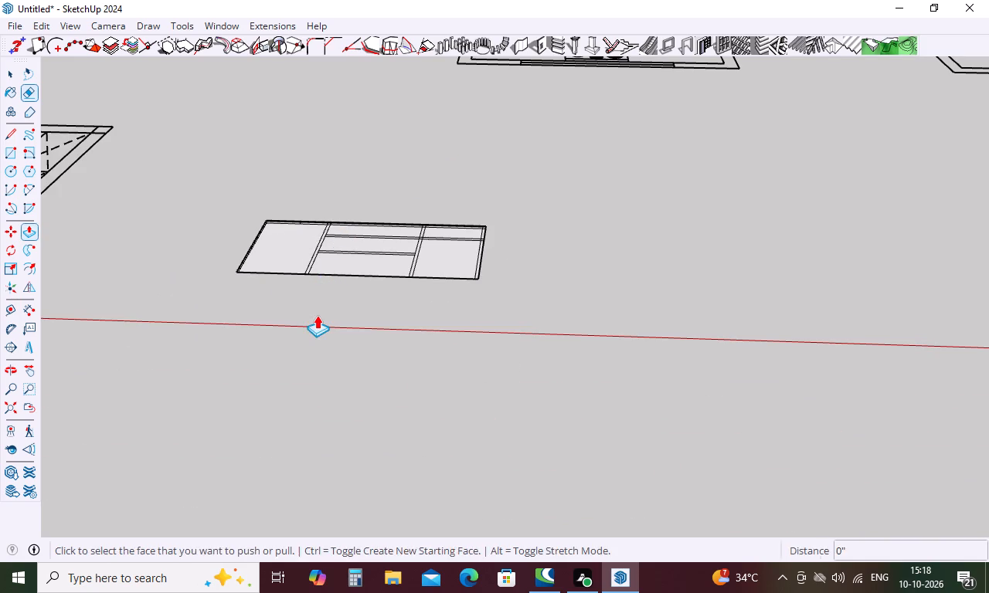
middle_drag(317, 315, 427, 384)
scroll(312, 325, up, 11)
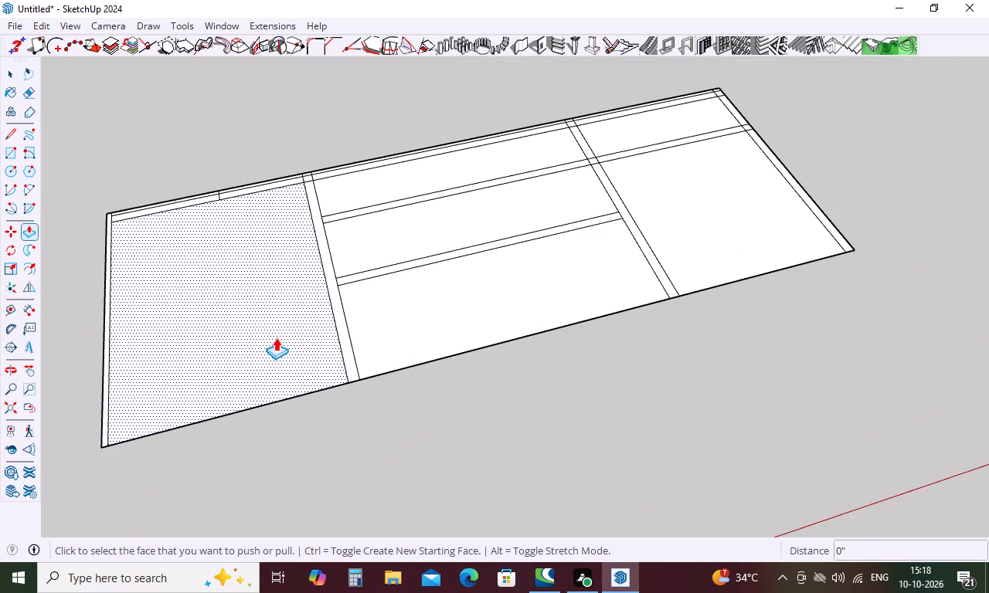
click(276, 337)
key(comma)
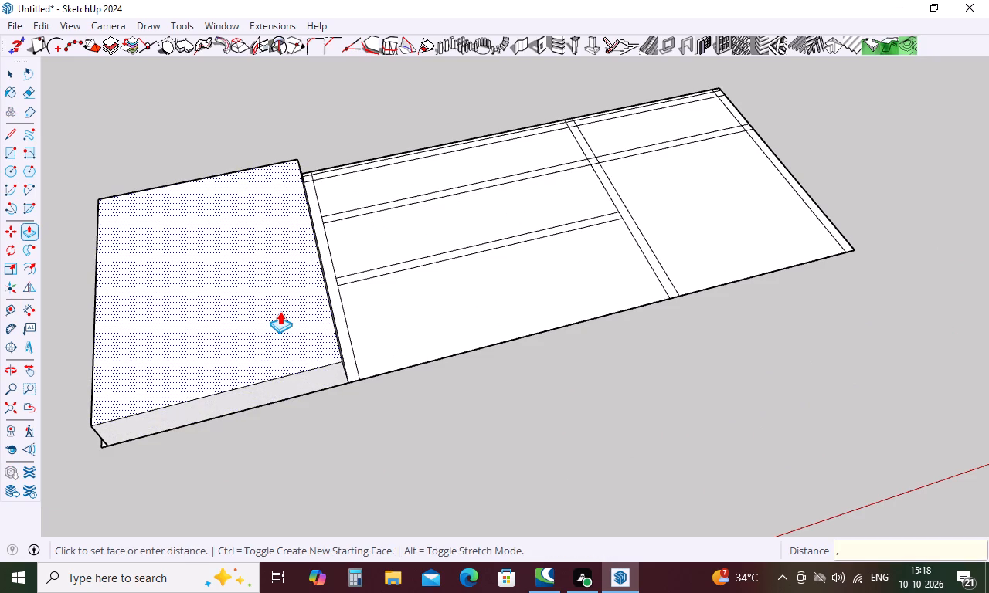
key(BackSpace)
text(.3)
key(Return)
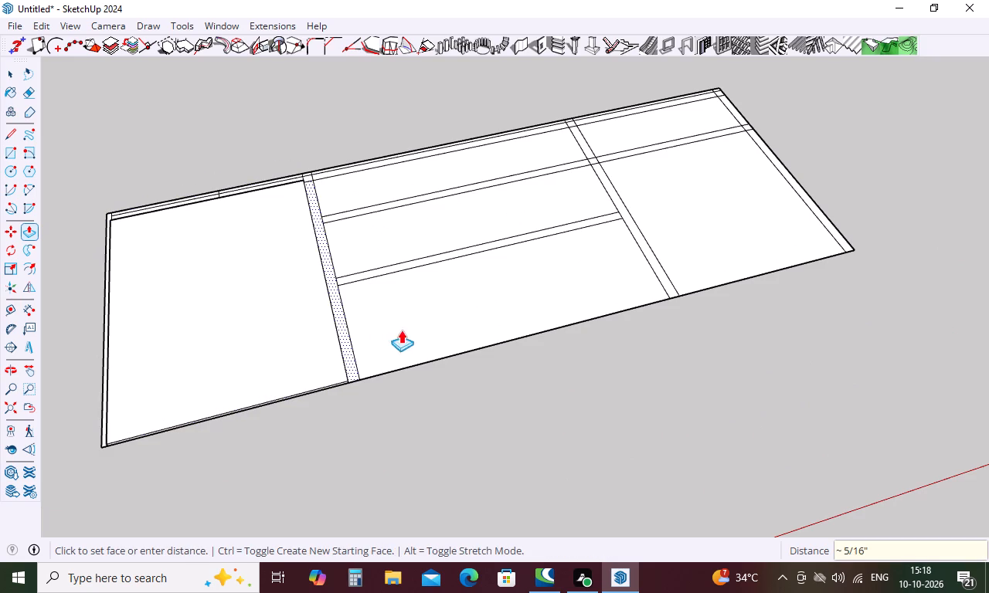
Repeat the .3" Push/Pull on the three middle panels and the two right-hand panels.
double_click(414, 330)
double_click(417, 236)
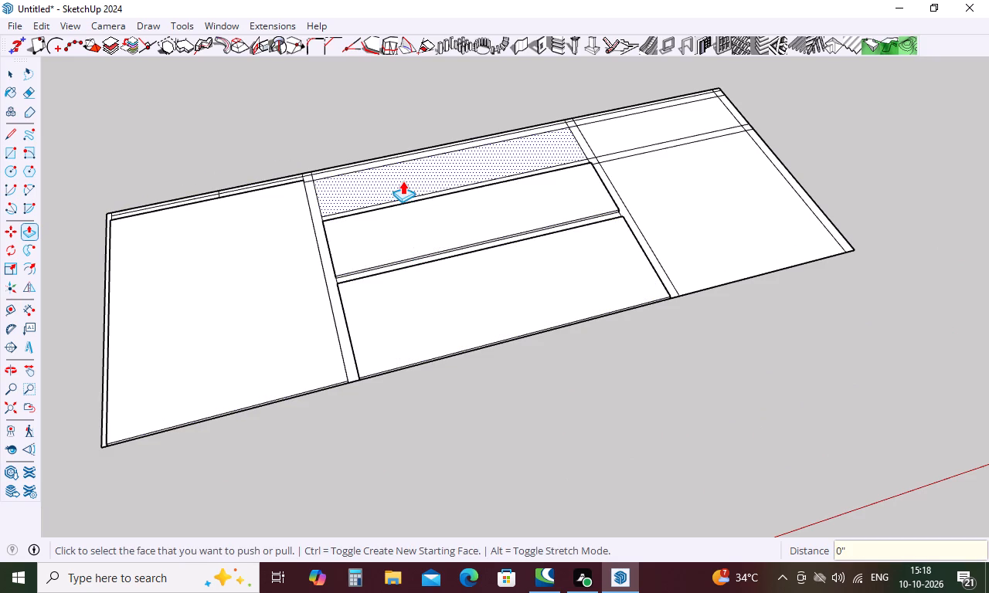
double_click(403, 181)
double_click(657, 205)
double_click(647, 123)
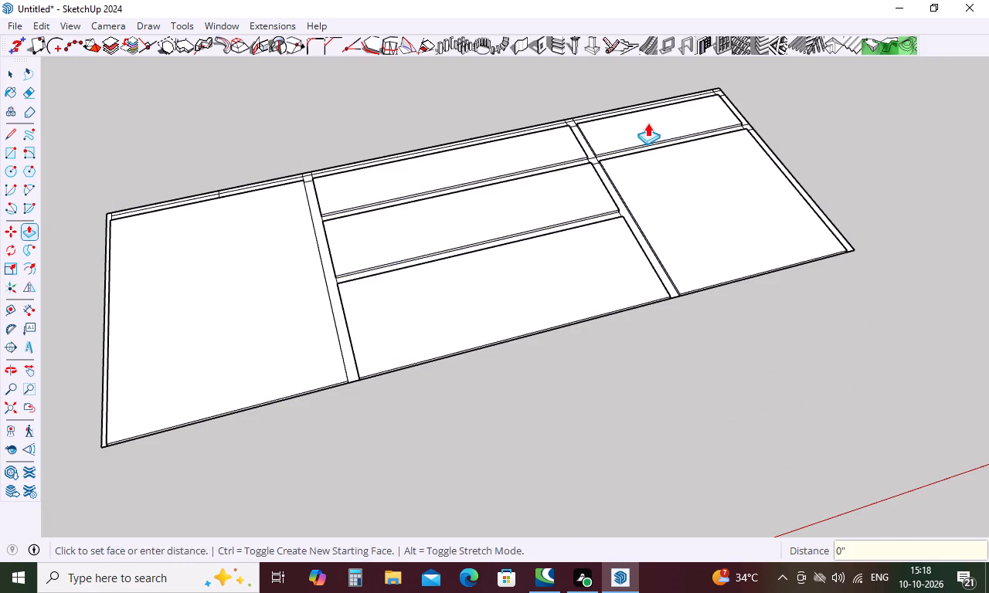
key(Escape)
Examine the cabinet section's panels and top strip, and compare them with the full TV unit elevation.
middle_drag(511, 198, 447, 385)
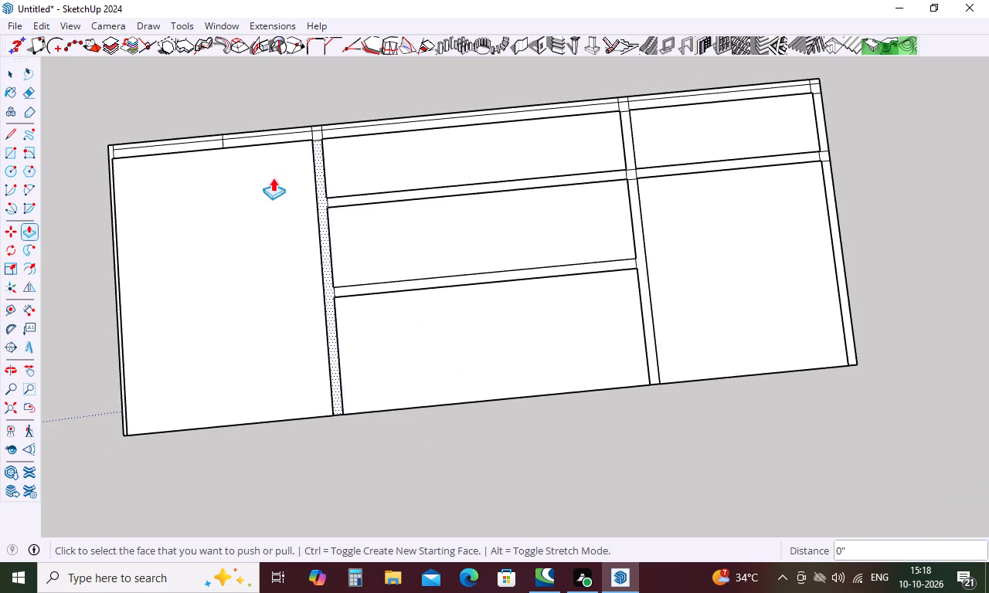
scroll(107, 103, up, 5)
scroll(146, 130, down, 9)
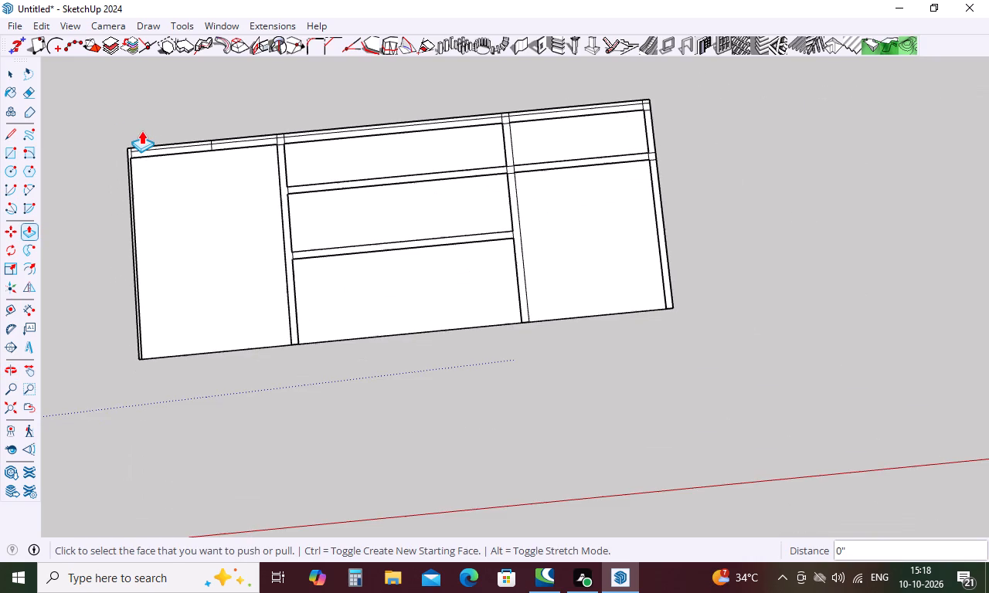
scroll(225, 127, up, 4)
key(Escape)
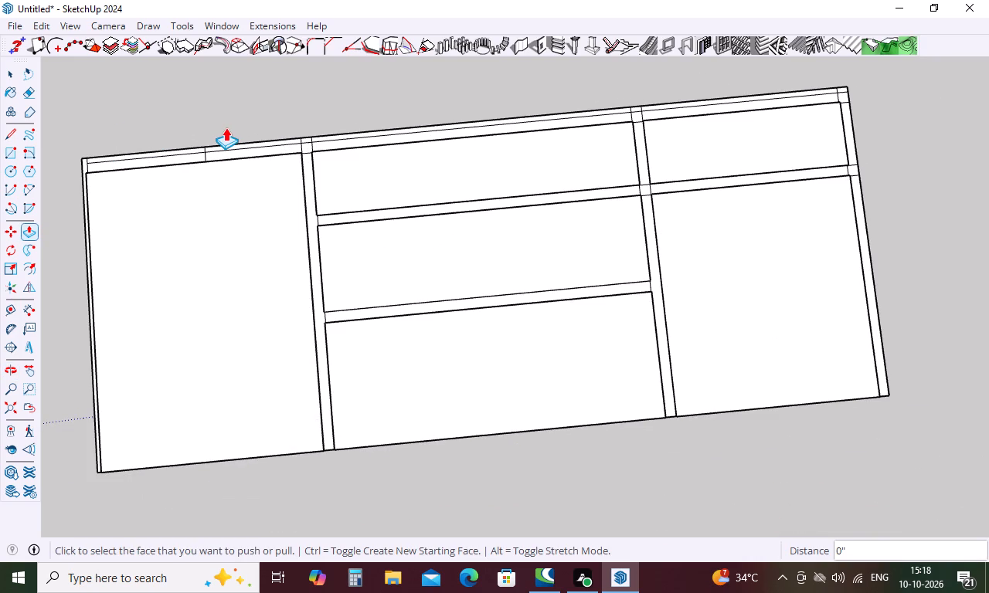
scroll(260, 153, down, 4)
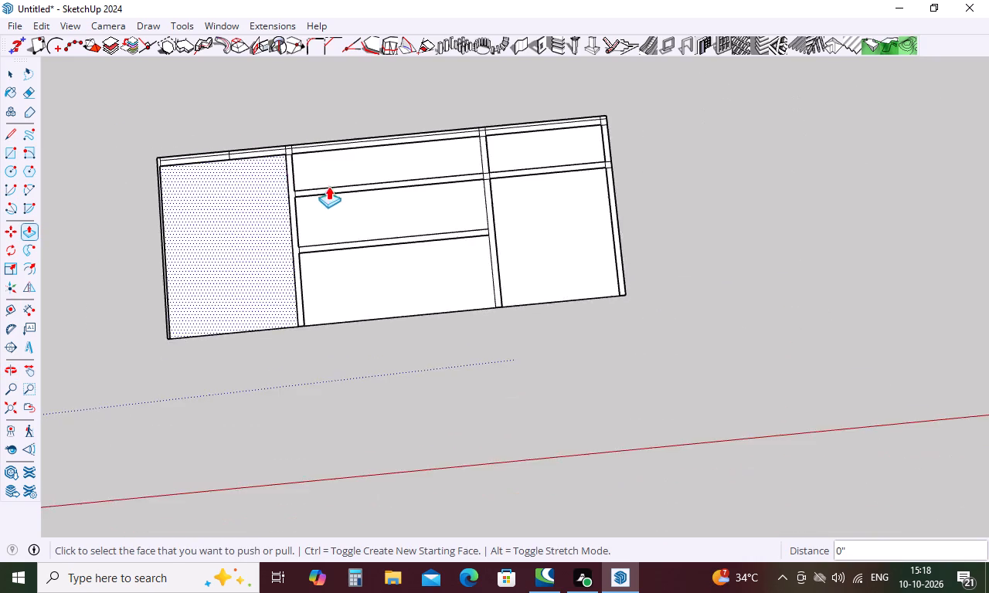
scroll(328, 186, down, 18)
scroll(341, 199, down, 5)
scroll(134, 191, up, 7)
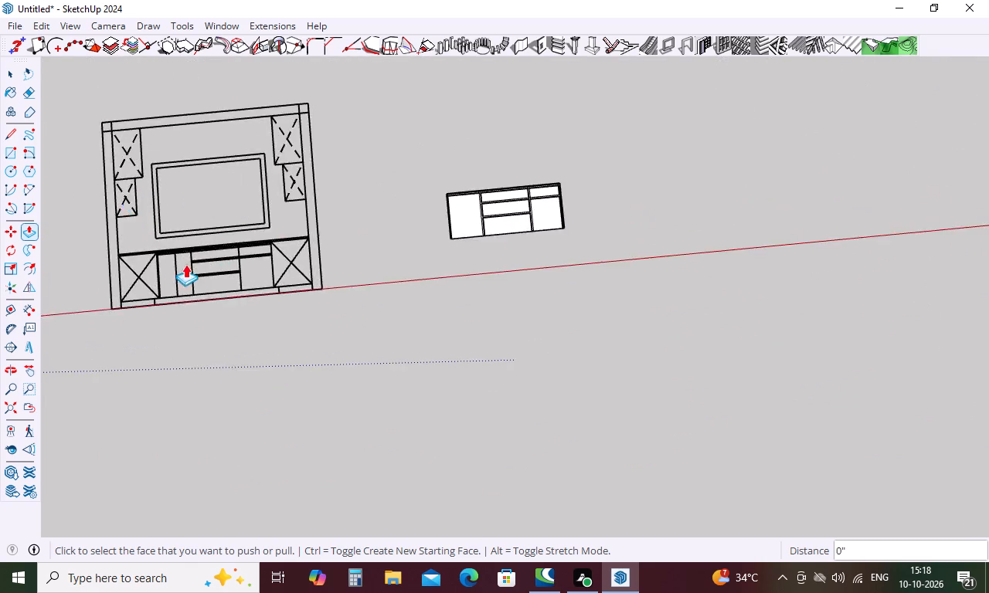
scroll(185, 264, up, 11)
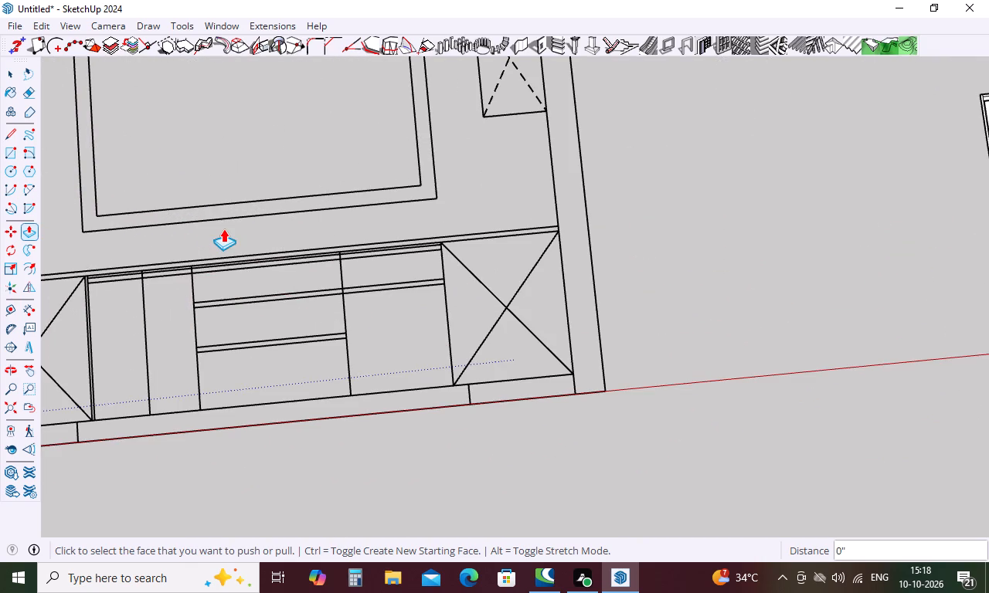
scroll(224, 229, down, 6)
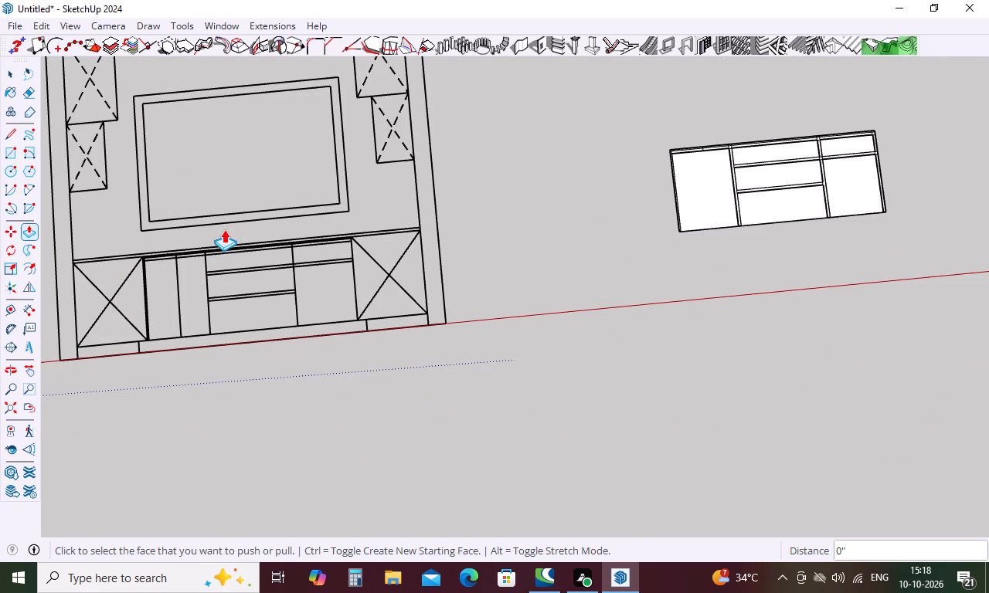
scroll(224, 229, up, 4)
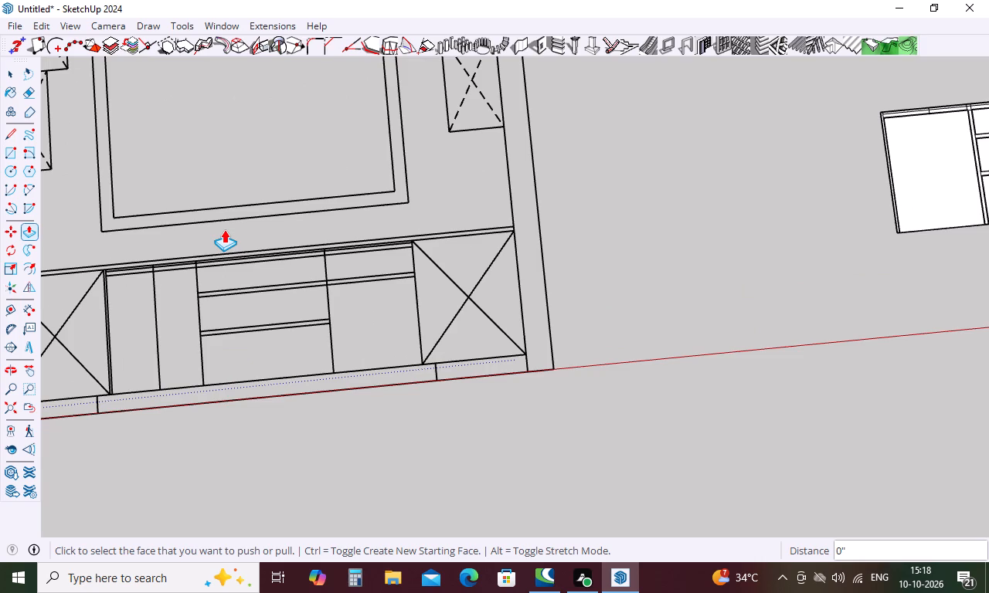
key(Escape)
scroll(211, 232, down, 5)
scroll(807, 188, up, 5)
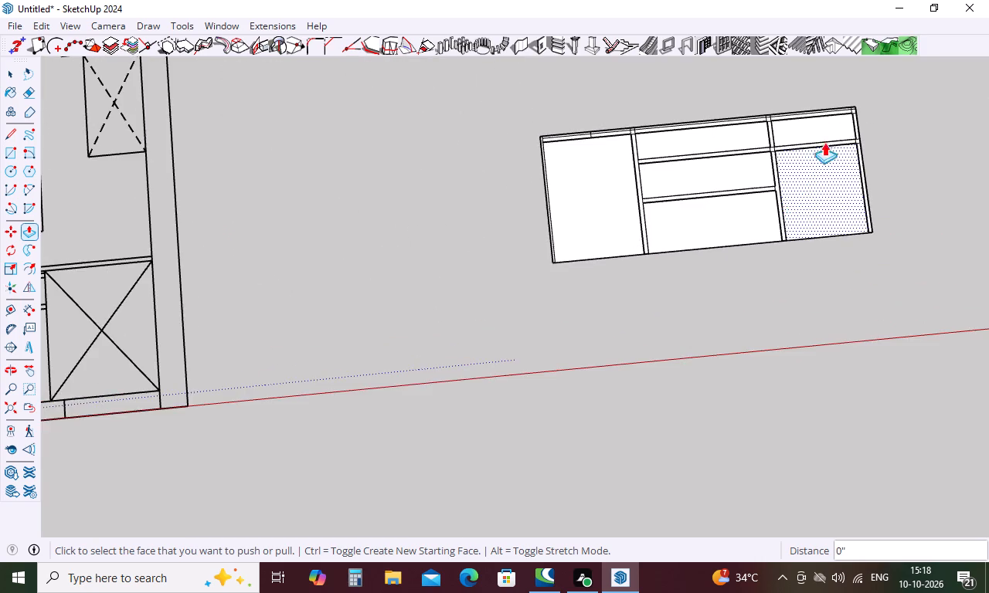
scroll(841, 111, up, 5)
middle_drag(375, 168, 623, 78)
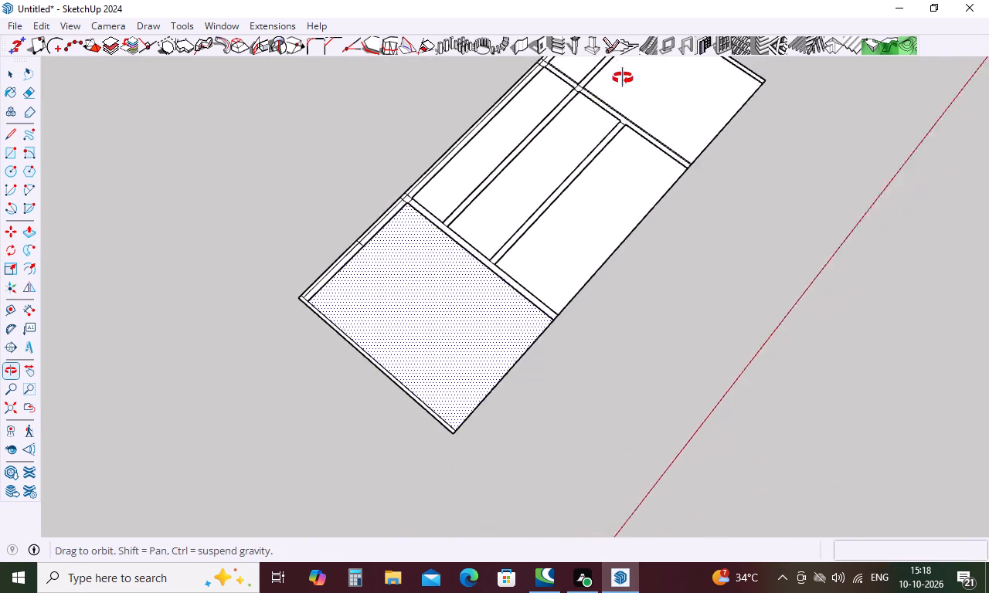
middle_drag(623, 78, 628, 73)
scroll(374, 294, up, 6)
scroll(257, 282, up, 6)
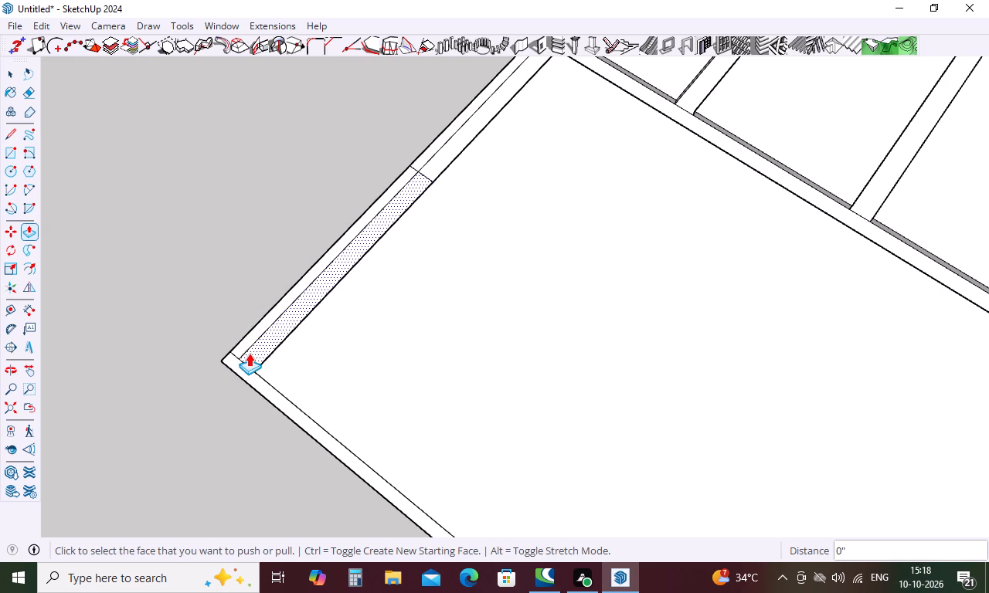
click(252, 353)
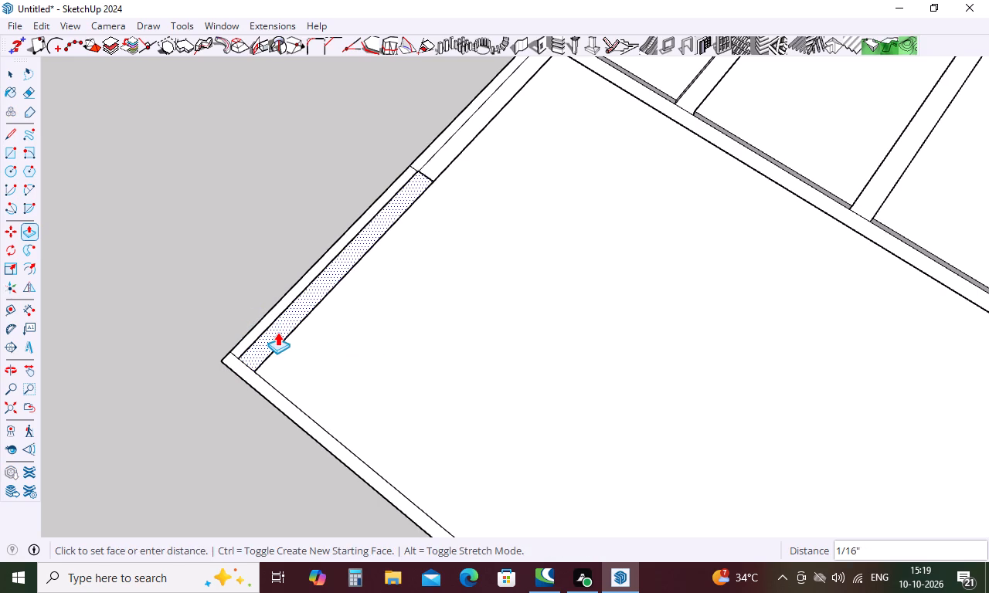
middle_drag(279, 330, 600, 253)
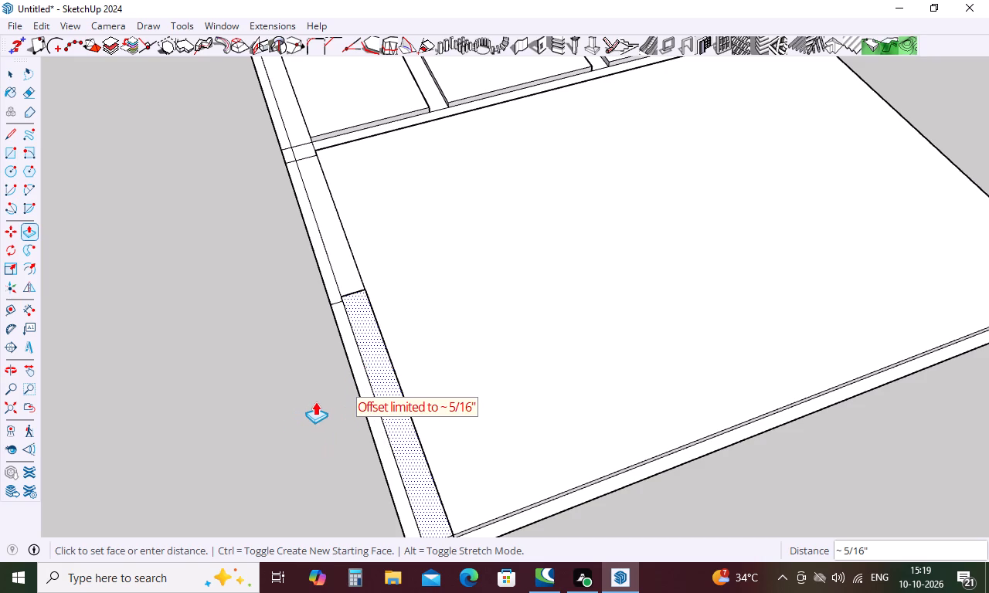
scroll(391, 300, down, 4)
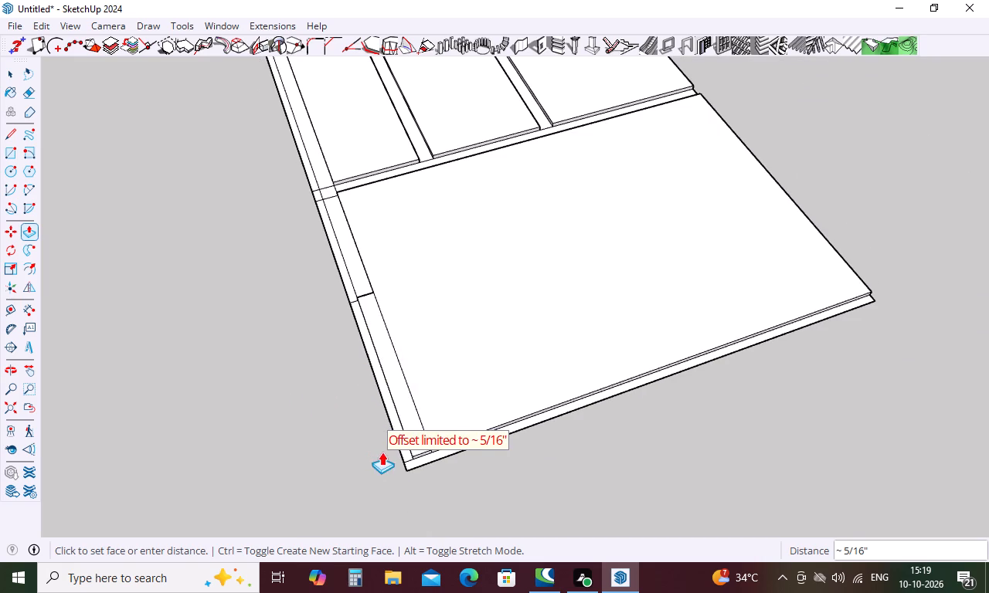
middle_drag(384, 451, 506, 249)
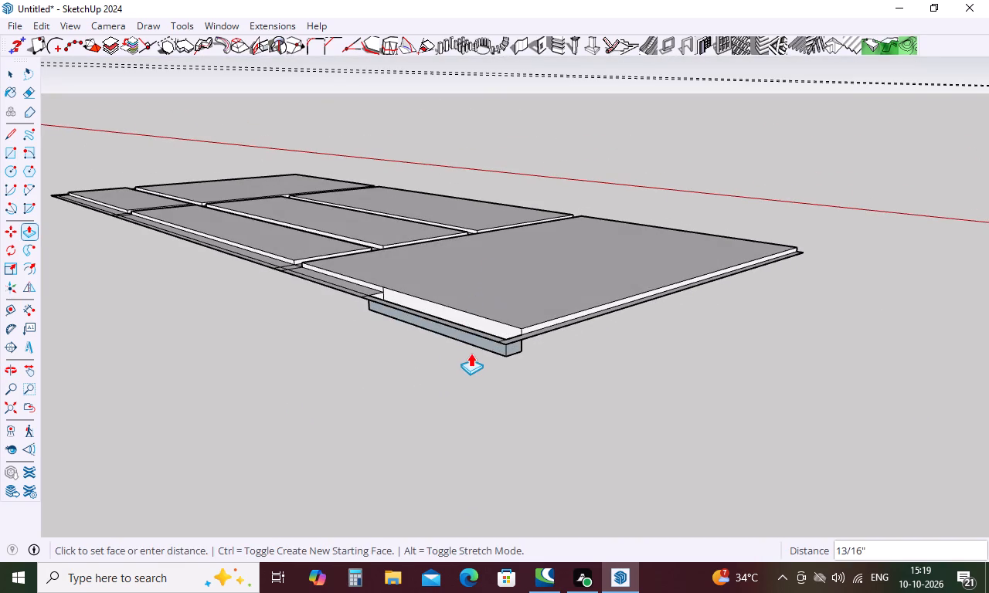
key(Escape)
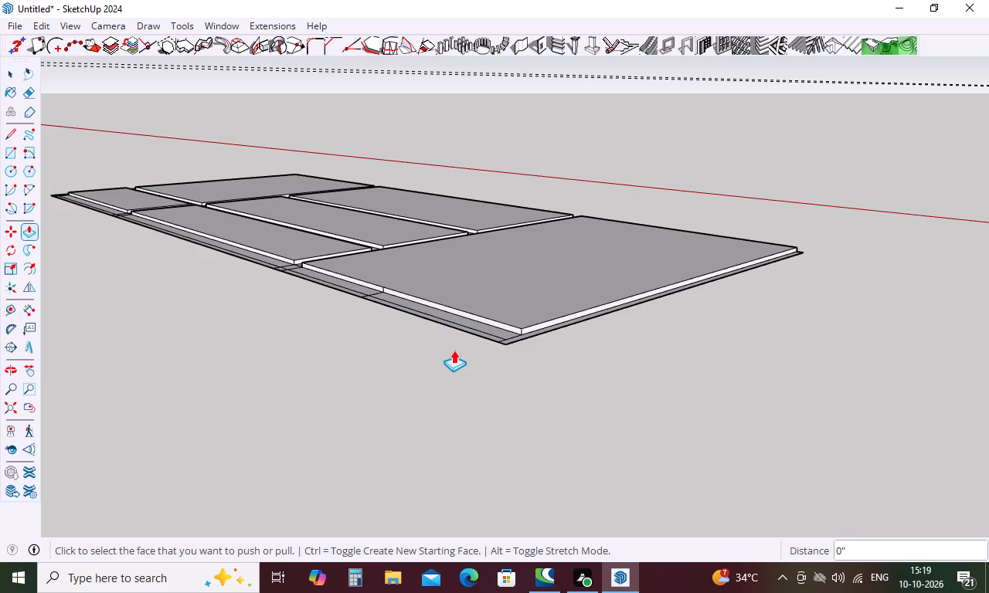
Push/Pull the inner top strip piece beside the outer end of the large left panel by .1".
key(p)
click(469, 321)
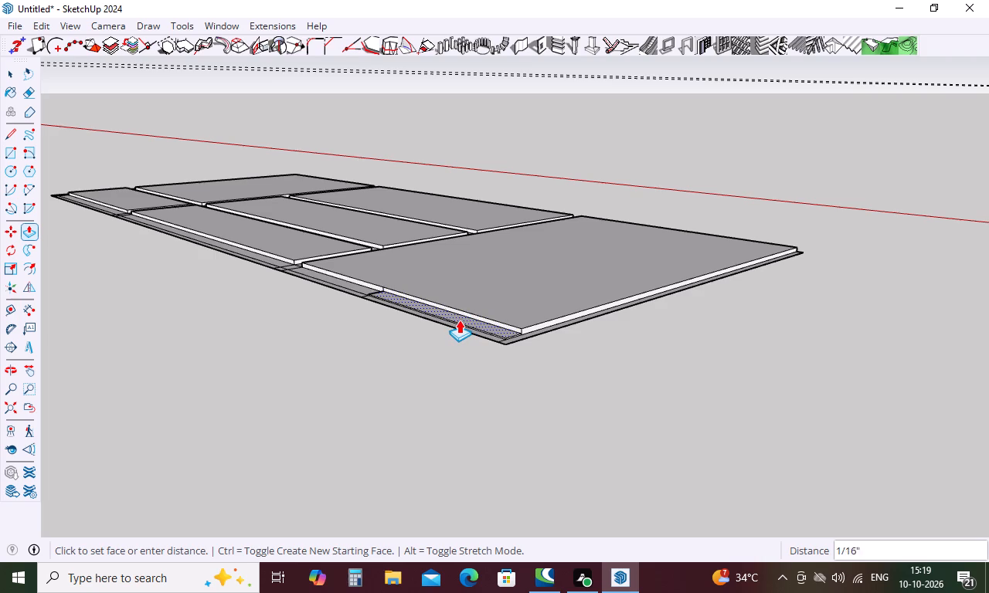
text(.1)
key(Return)
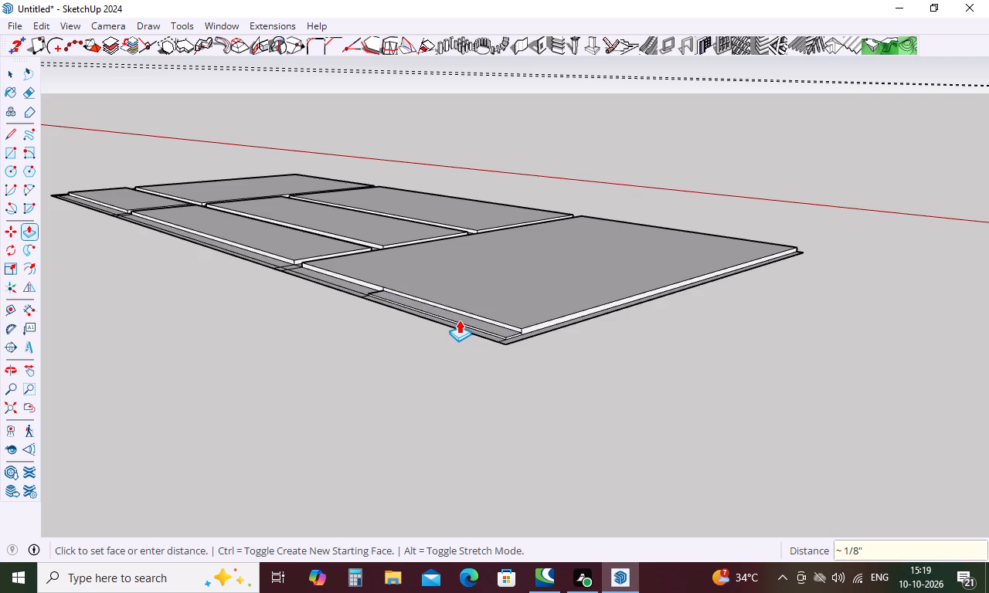
Repeat the .1" Push/Pull on the remaining top strip pieces along the large left panel and on its outer end divider.
middle_drag(445, 334, 426, 435)
scroll(416, 481, up, 6)
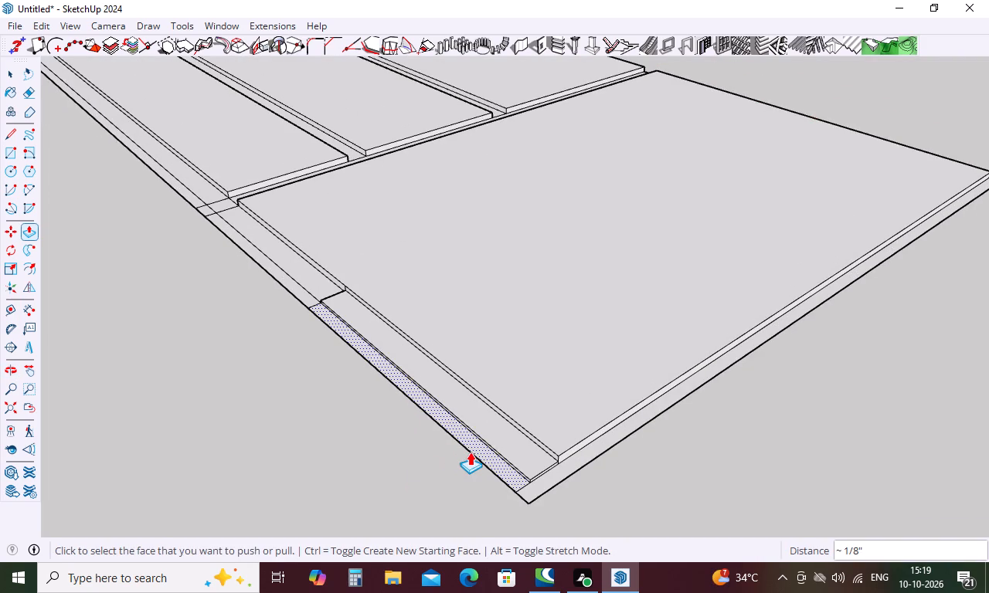
double_click(472, 452)
double_click(532, 490)
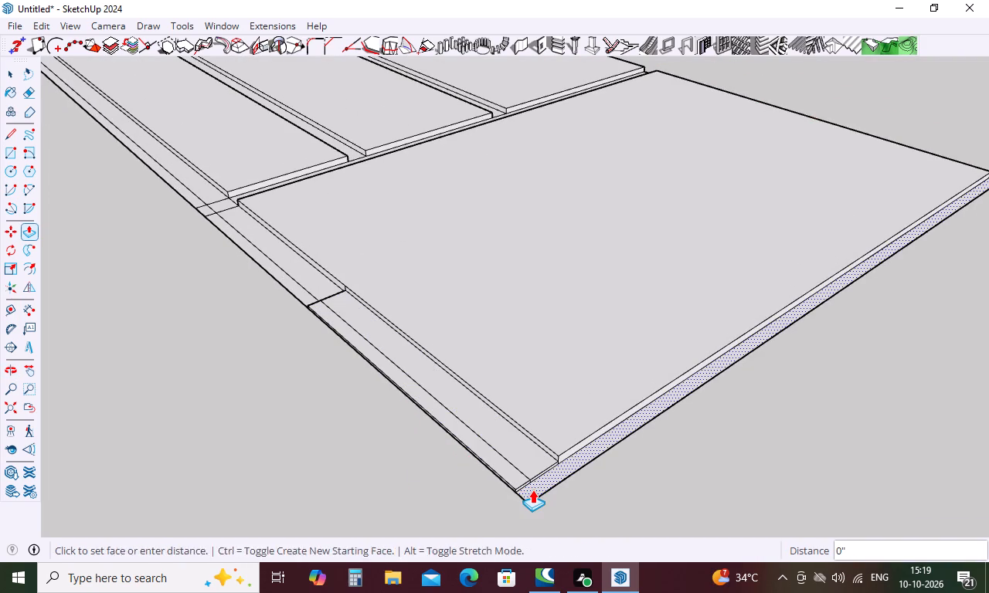
scroll(501, 467, down, 5)
middle_drag(497, 475, 654, 519)
scroll(654, 519, up, 1)
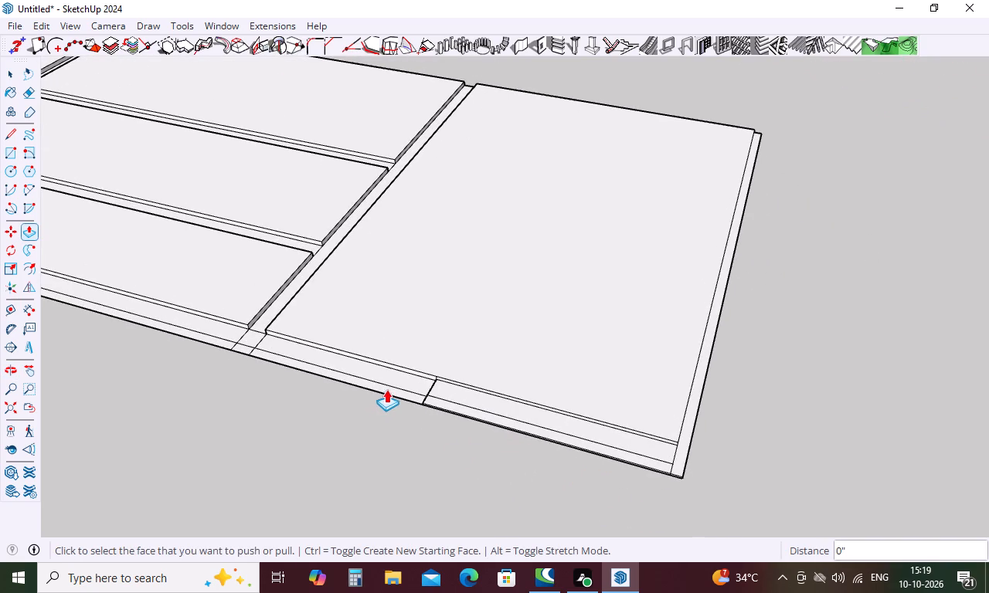
double_click(388, 388)
double_click(399, 376)
Repeat the .1" Push/Pull on the divider beside the middle panels, its two top junction pieces, and the inner top strip above the middle panels.
scroll(433, 390, down, 4)
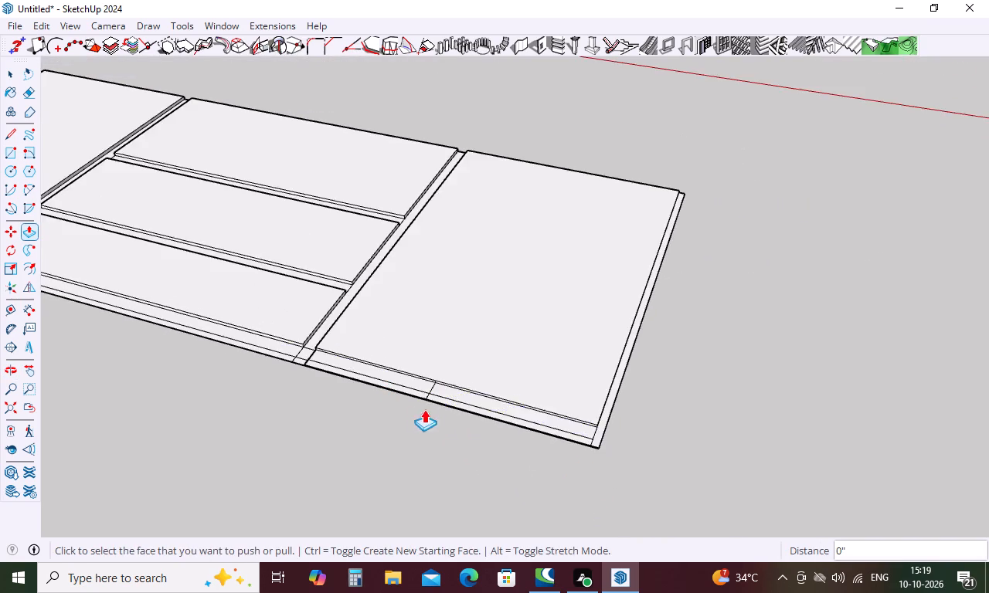
middle_drag(423, 413, 599, 436)
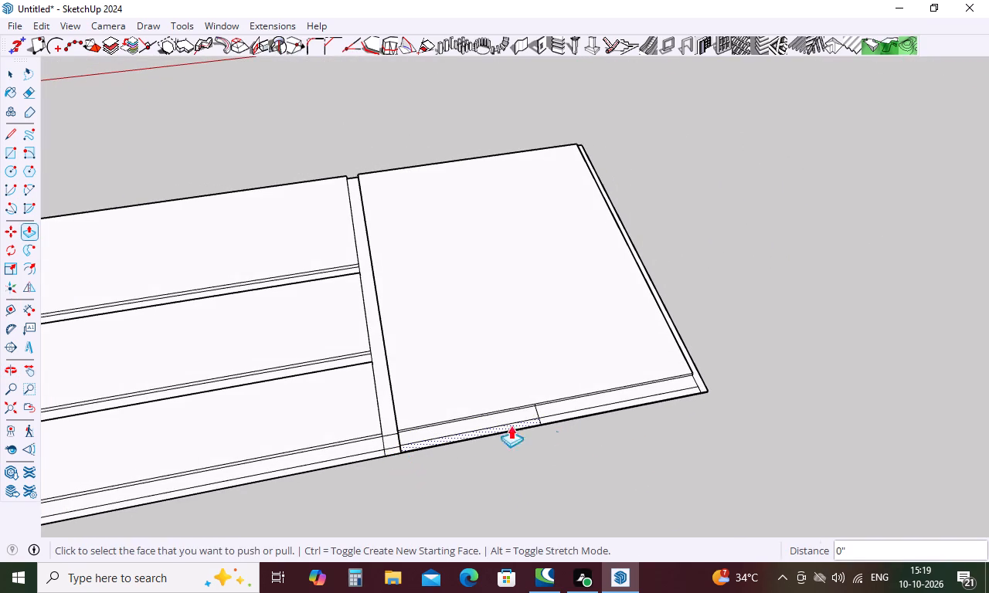
middle_drag(731, 383, 630, 350)
scroll(681, 431, up, 4)
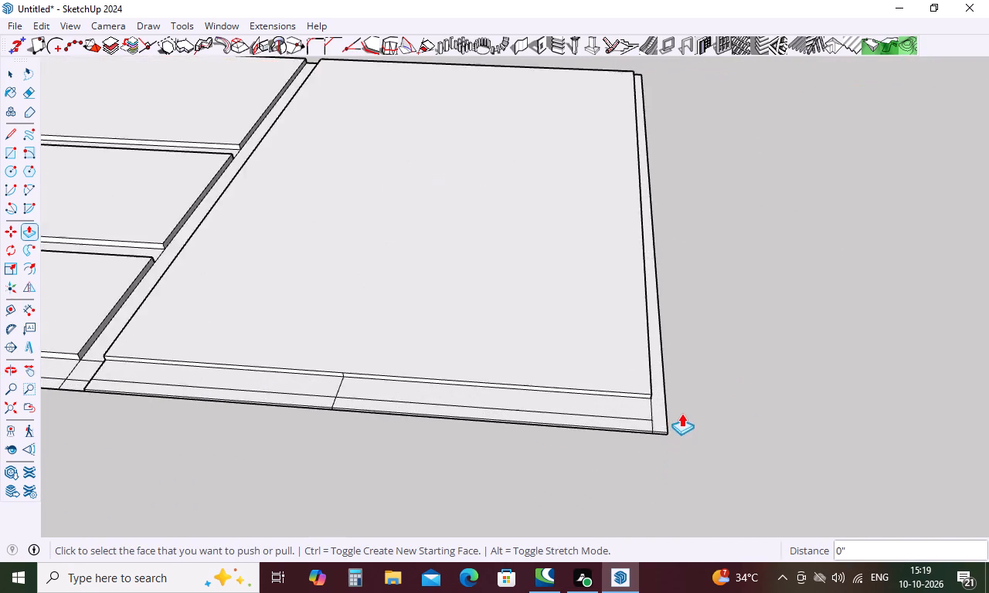
scroll(681, 413, up, 7)
middle_drag(657, 437, 656, 309)
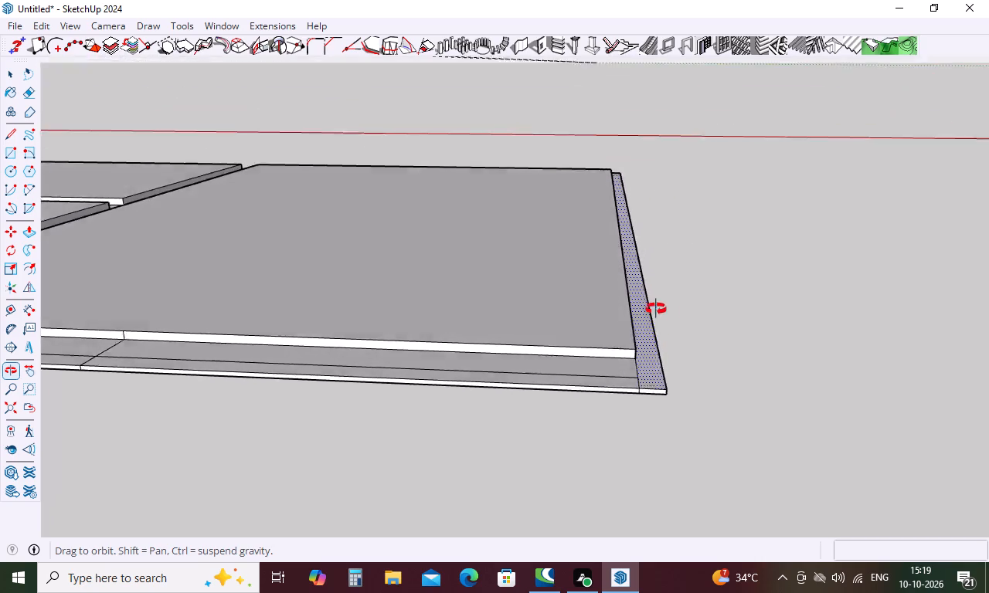
middle_drag(656, 309, 696, 338)
scroll(748, 278, down, 4)
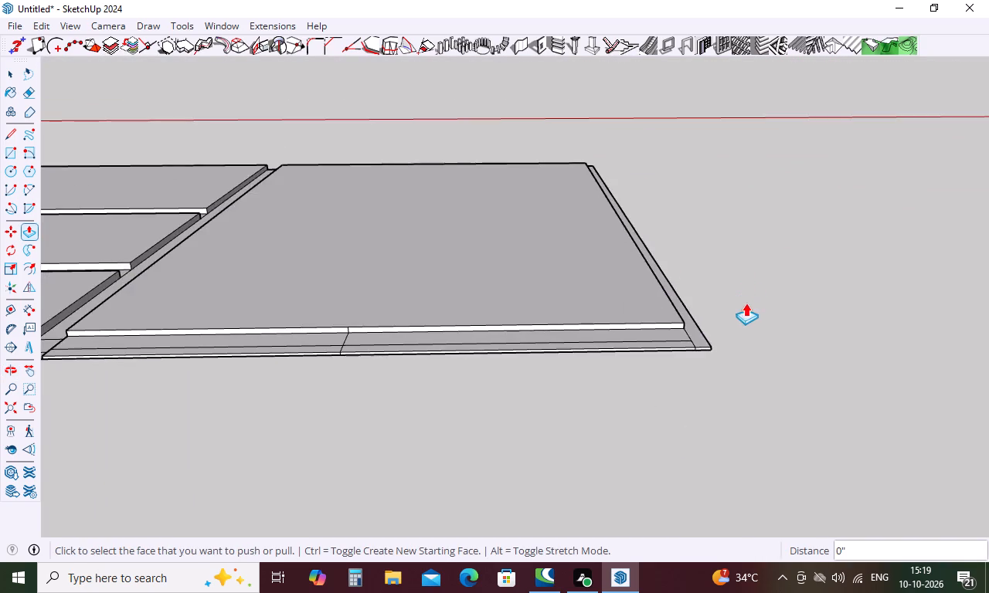
scroll(745, 304, down, 5)
middle_drag(544, 378, 715, 415)
scroll(417, 361, up, 5)
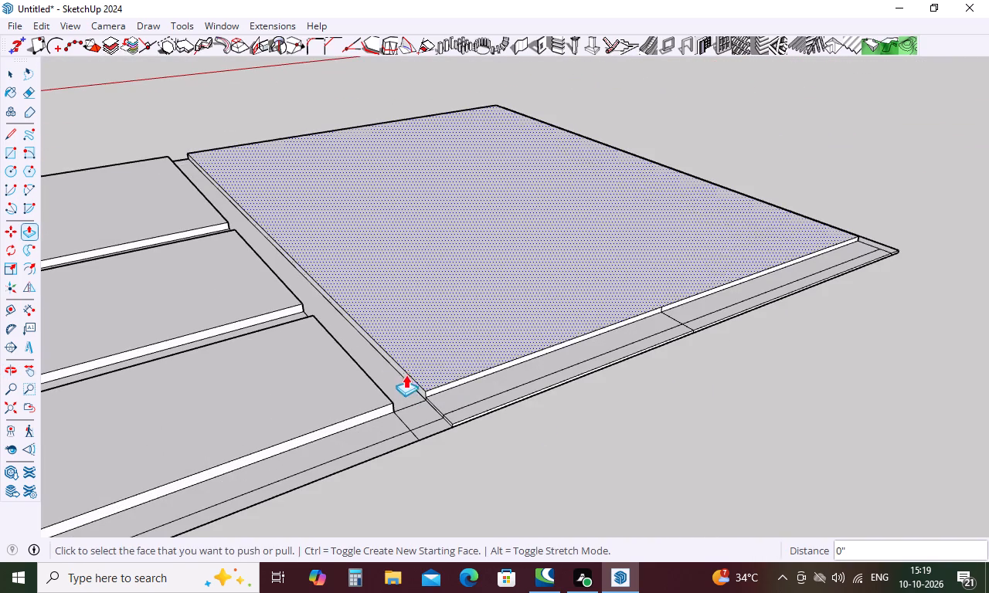
double_click(403, 381)
double_click(423, 416)
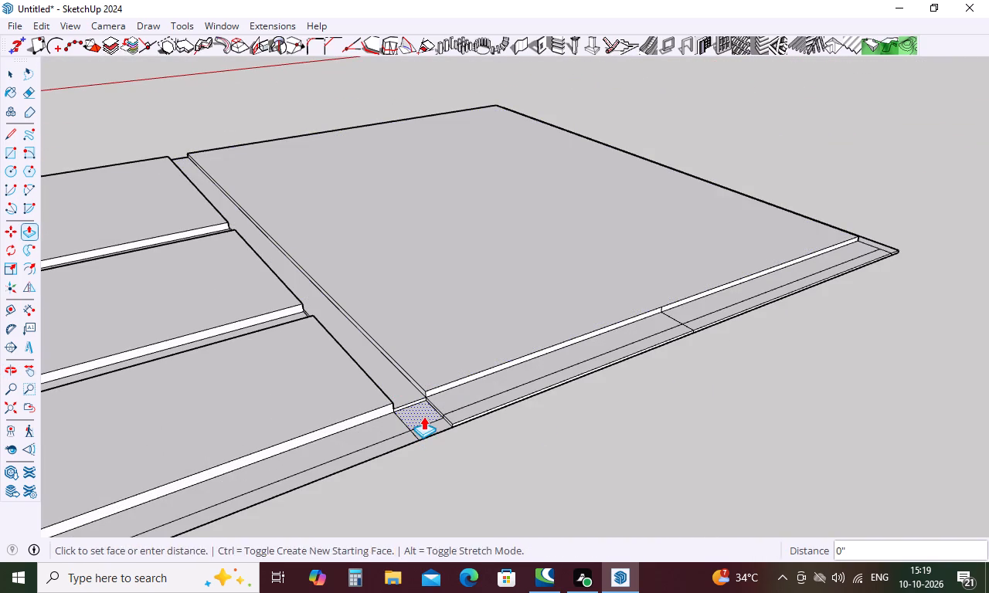
double_click(426, 427)
double_click(376, 422)
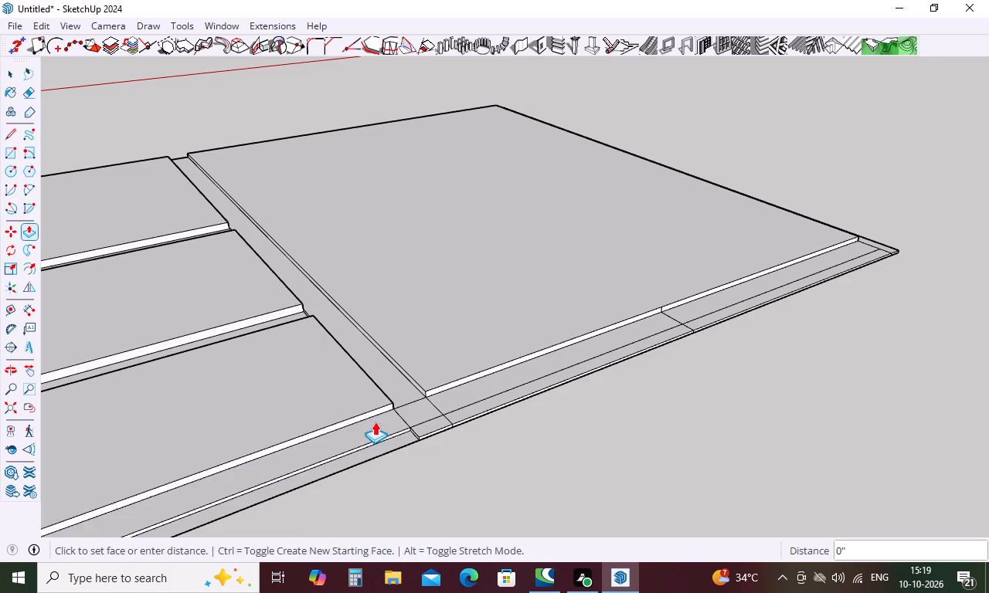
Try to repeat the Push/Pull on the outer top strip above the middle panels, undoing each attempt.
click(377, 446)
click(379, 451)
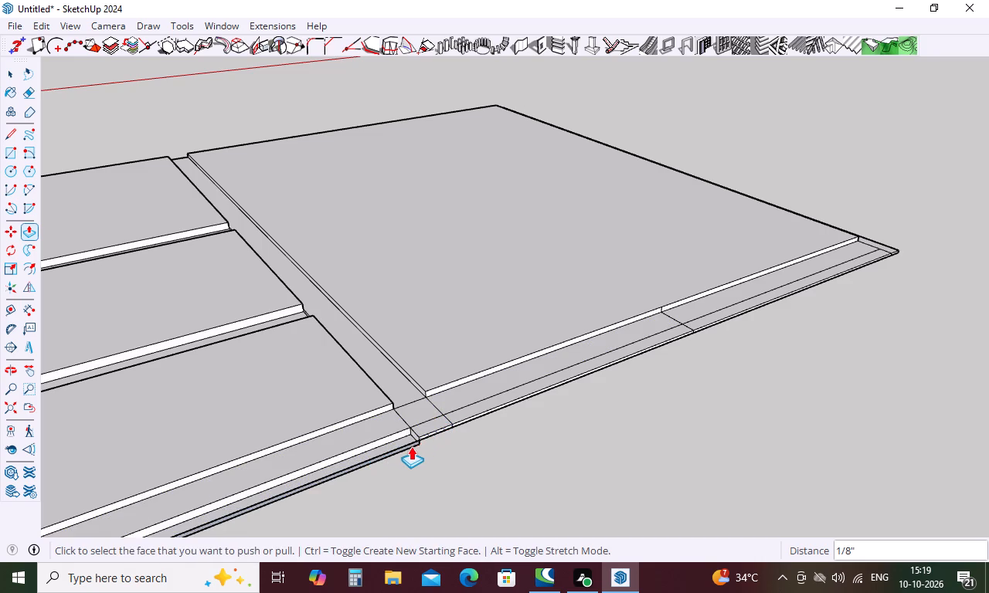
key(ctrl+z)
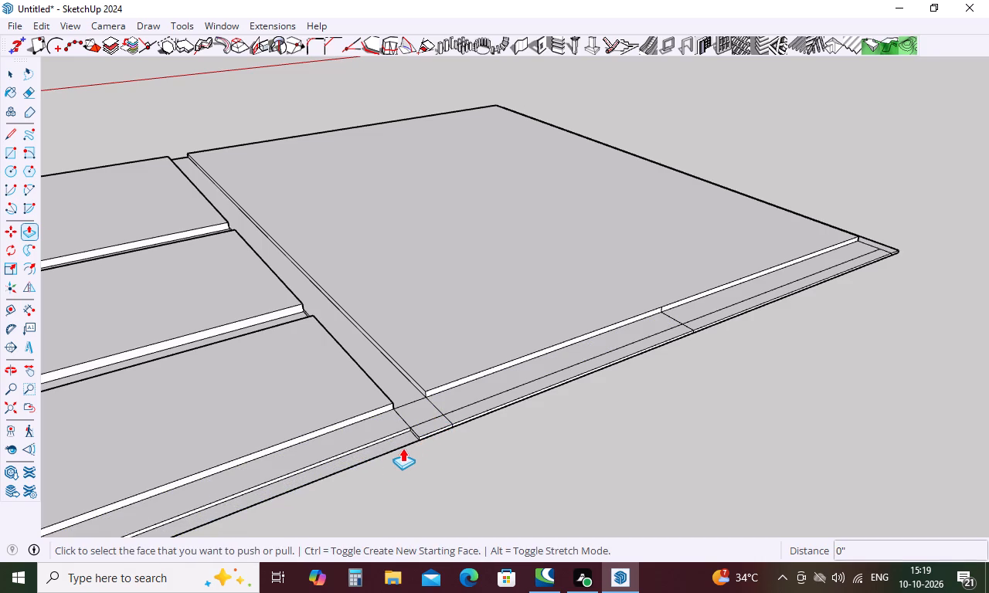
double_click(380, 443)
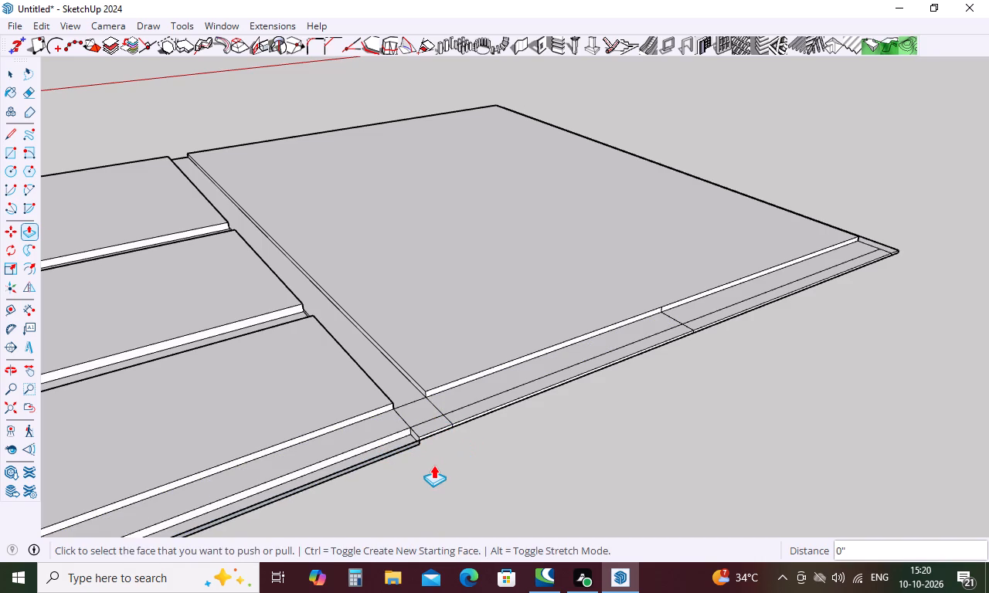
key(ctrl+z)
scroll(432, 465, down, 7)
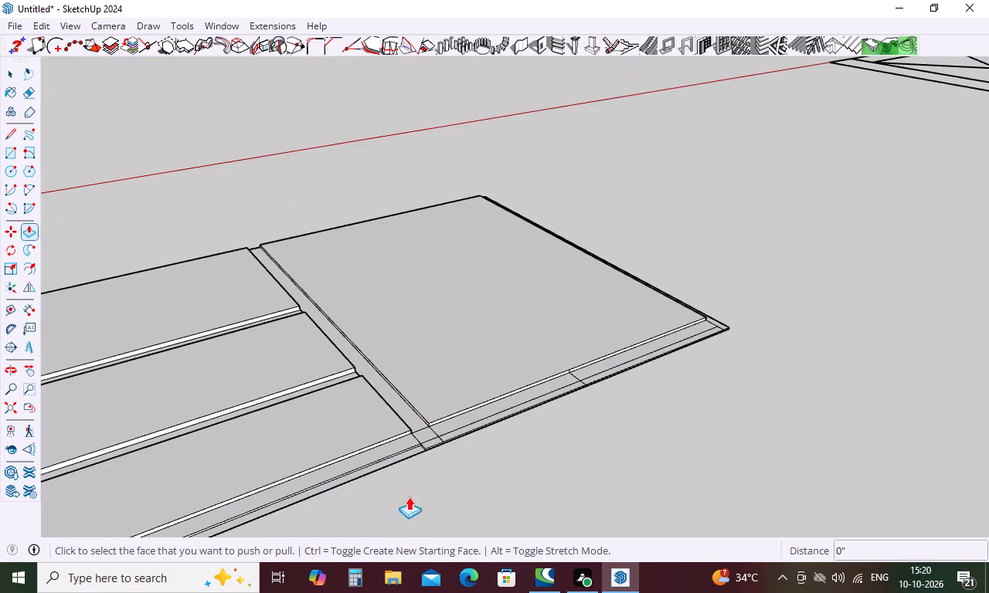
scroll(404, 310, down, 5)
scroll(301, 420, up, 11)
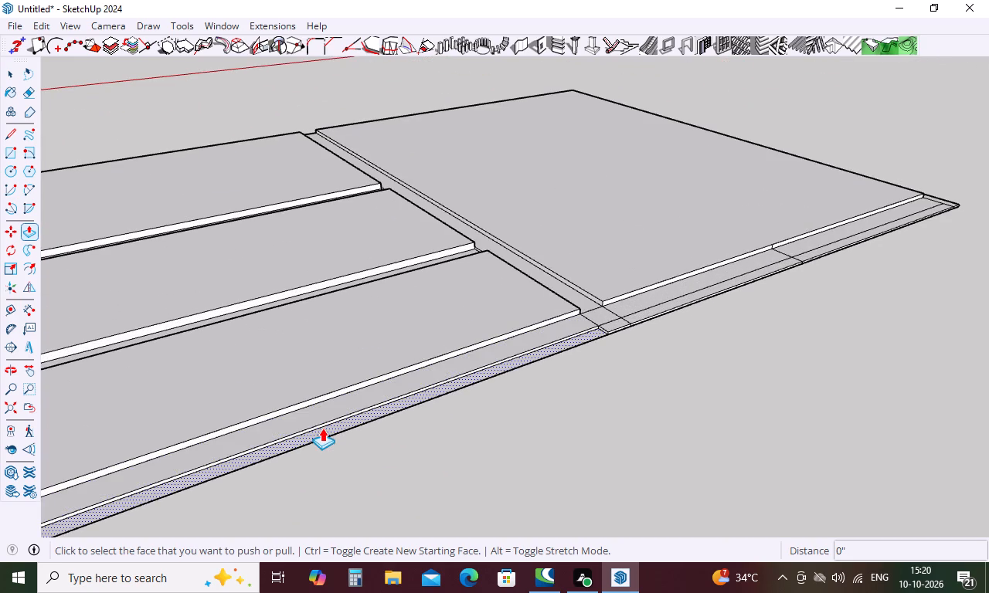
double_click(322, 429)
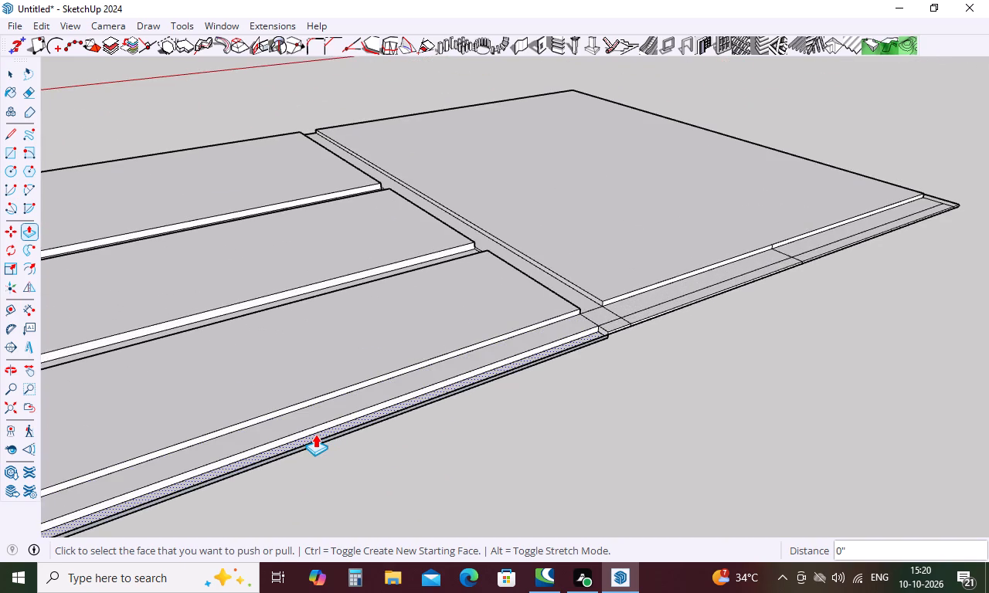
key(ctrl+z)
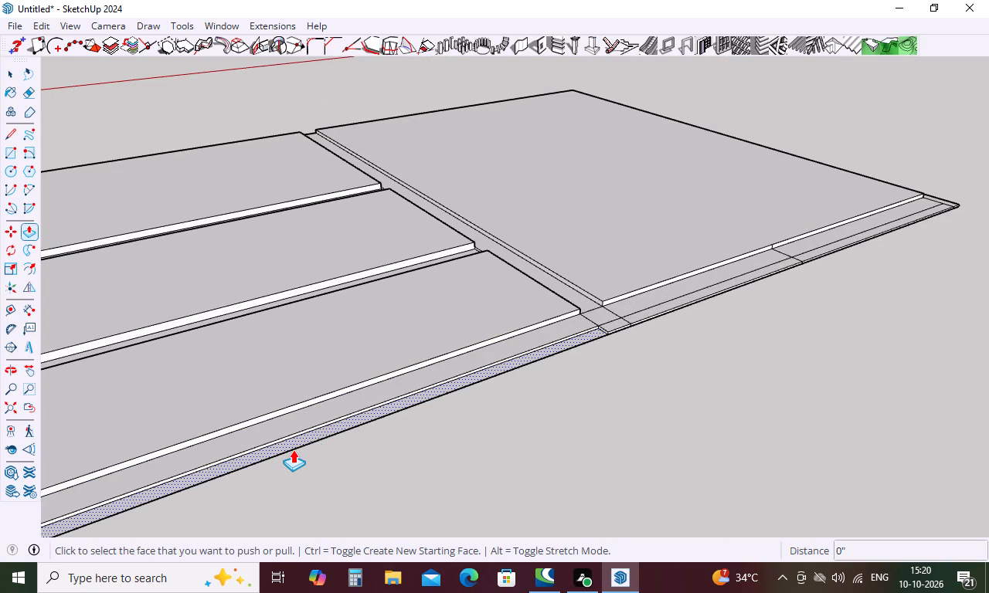
Push/Pull the outer top strip above the middle panels by .1".
click(293, 449)
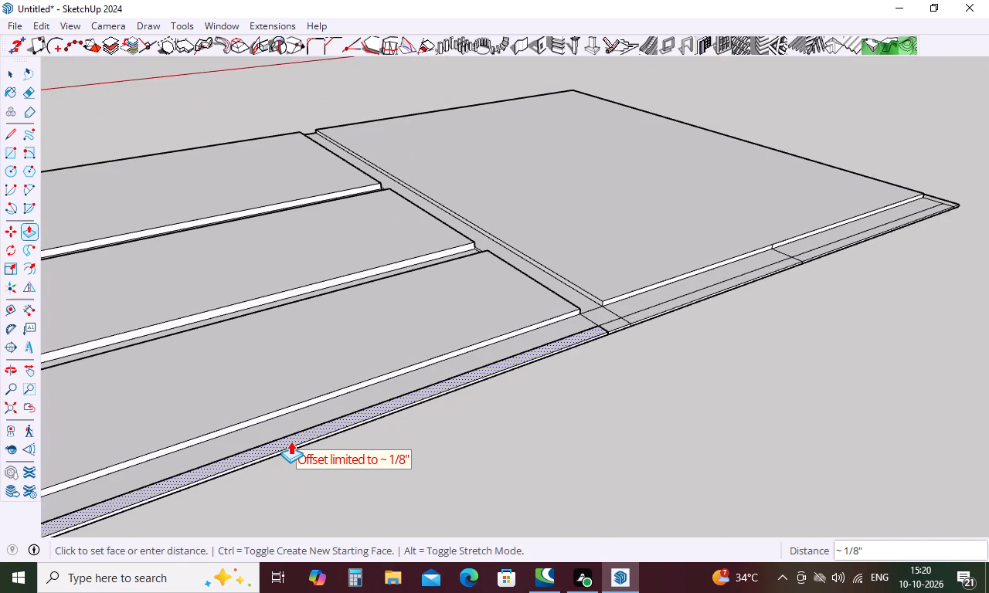
key(period)
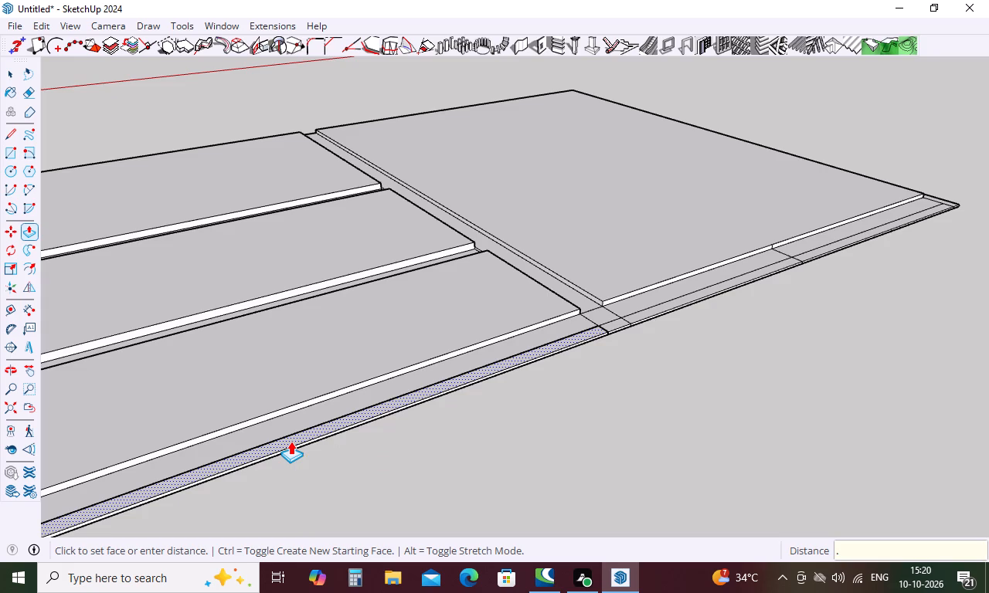
key(1)
key(Return)
Repeat the .1" Push/Pull on the strips between the middle panels and on the divider, with its cross junction, separating them from the two-panel section.
scroll(318, 419, down, 14)
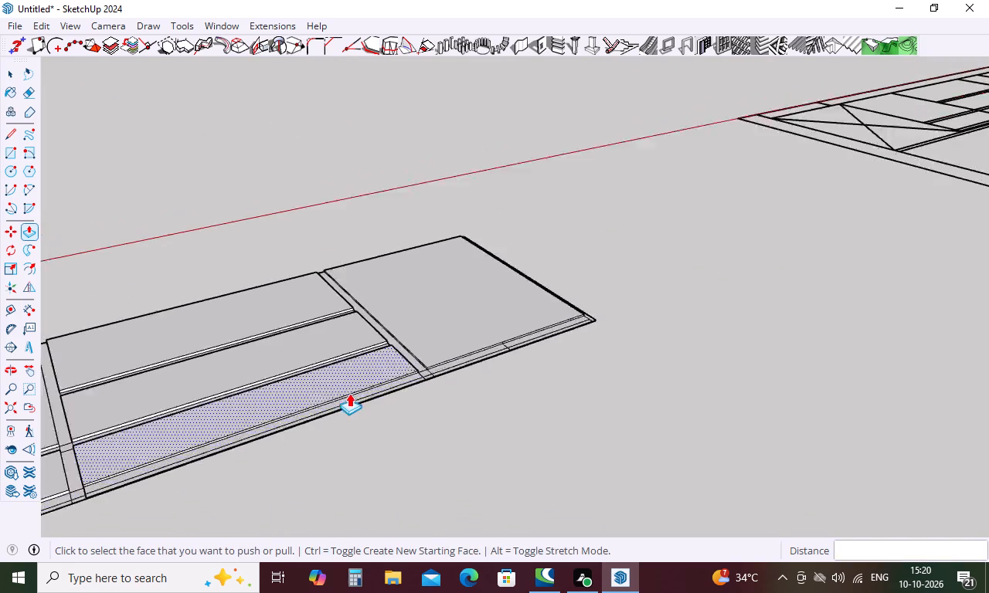
scroll(349, 393, down, 7)
scroll(195, 438, up, 14)
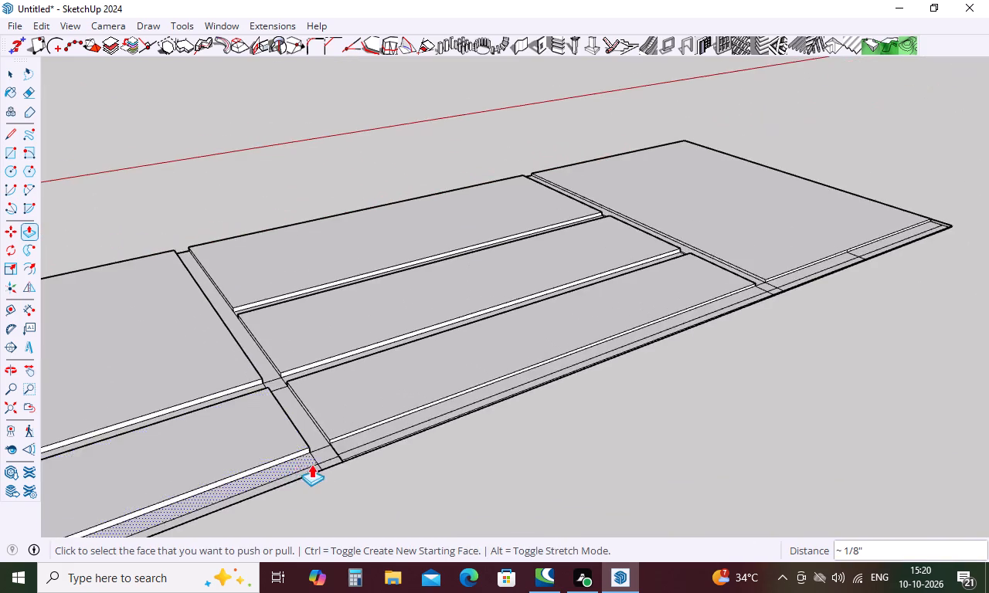
scroll(317, 464, up, 6)
scroll(287, 361, down, 5)
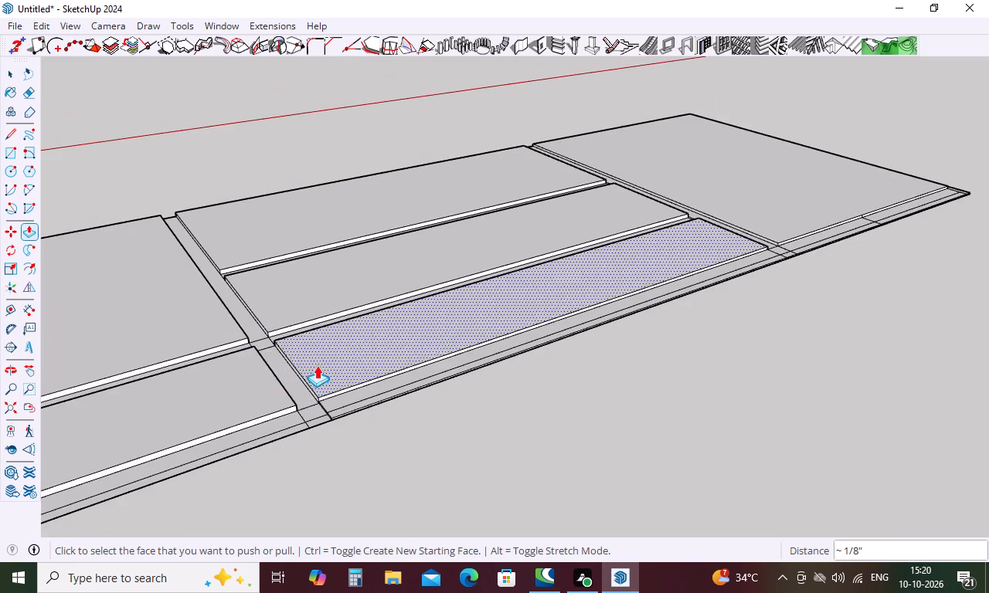
middle_drag(637, 181, 624, 374)
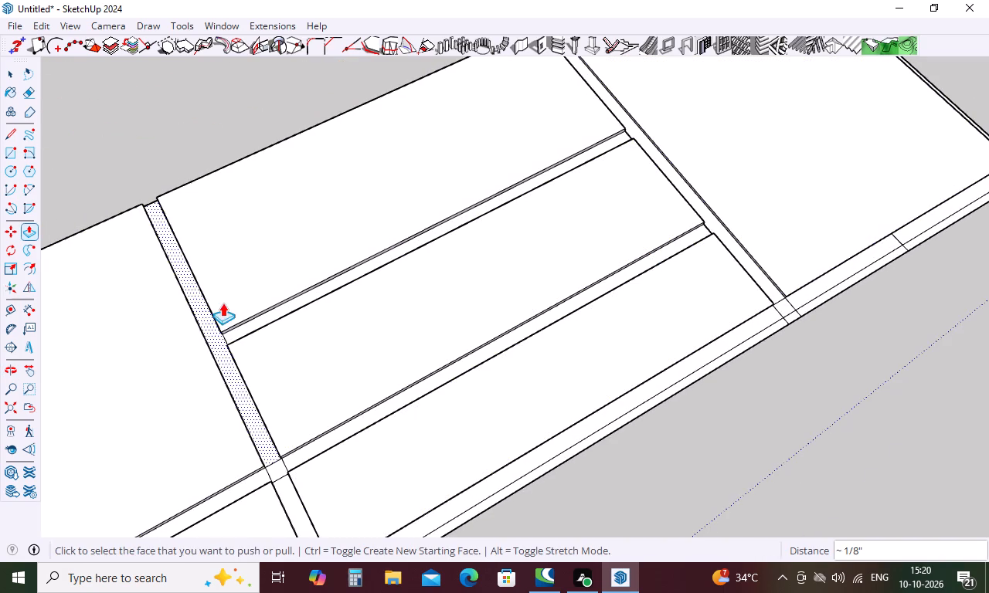
double_click(218, 347)
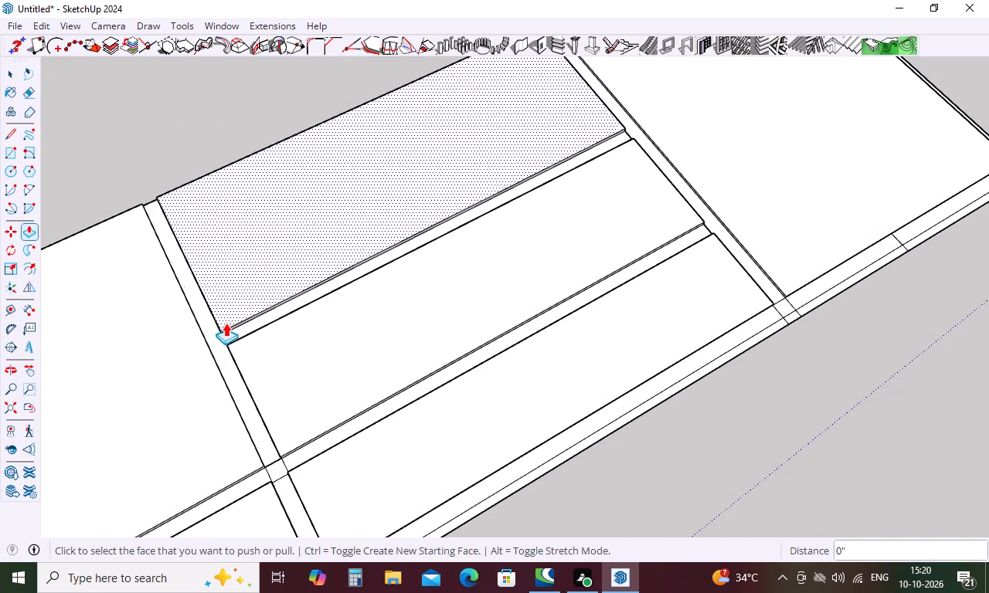
double_click(233, 334)
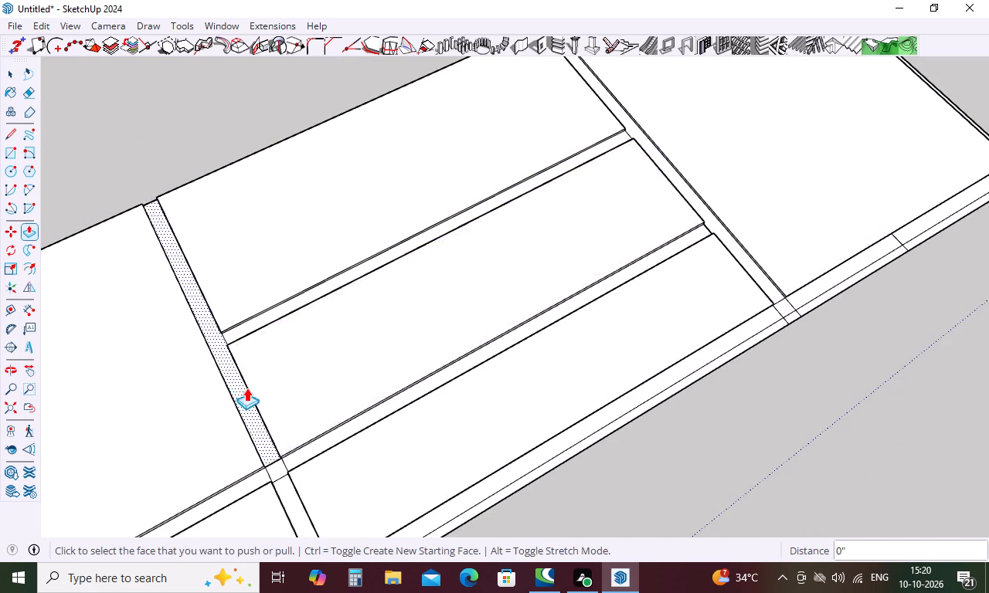
double_click(287, 459)
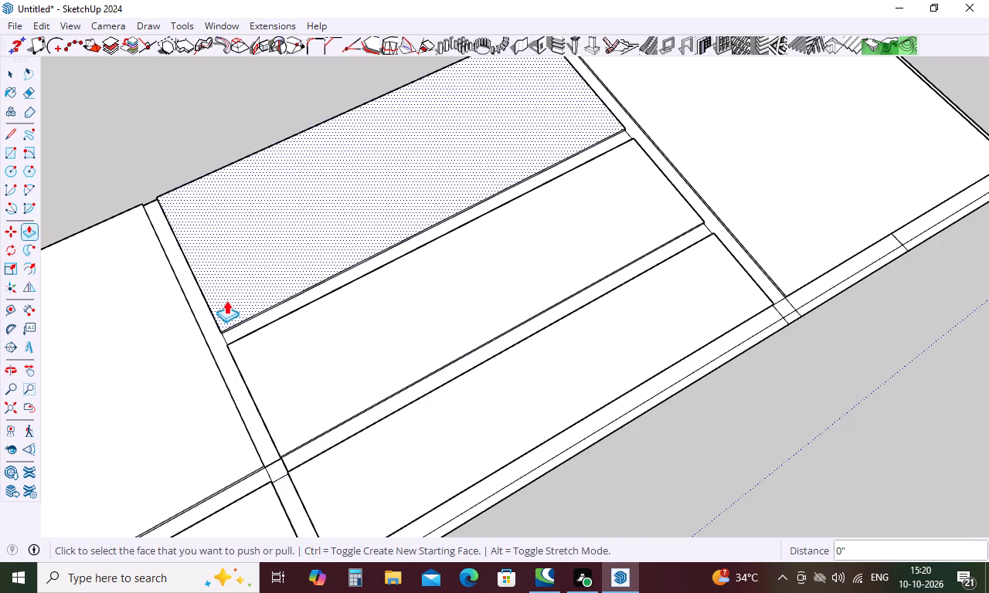
scroll(226, 300, down, 4)
double_click(261, 415)
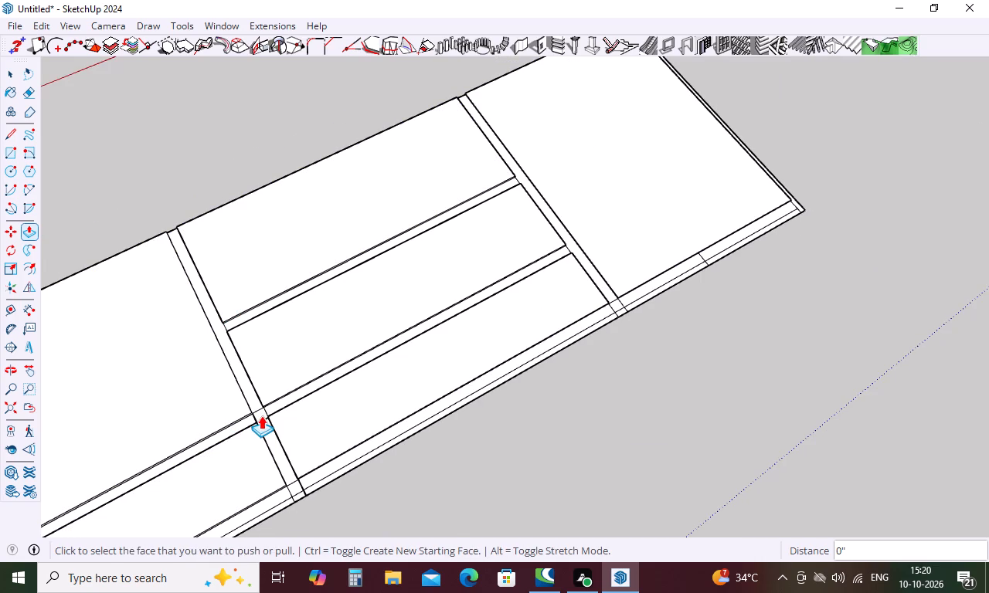
double_click(280, 446)
Repeat the .1" Push/Pull on the inner and outer top junction pieces where that divider meets the top strips.
middle_drag(279, 493, 276, 391)
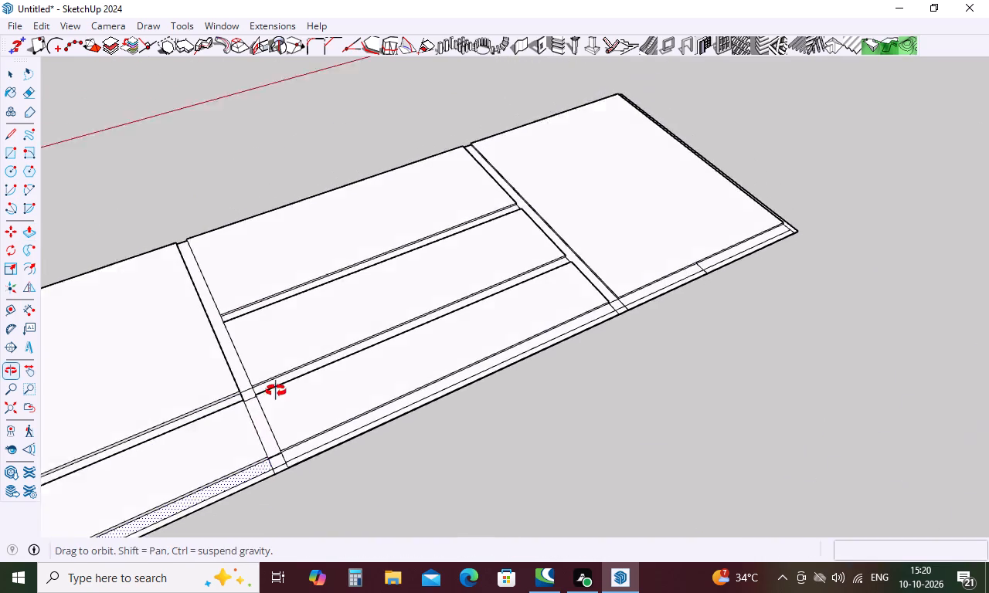
middle_drag(276, 391, 276, 369)
scroll(258, 507, up, 4)
middle_drag(269, 475, 274, 395)
scroll(274, 358, up, 5)
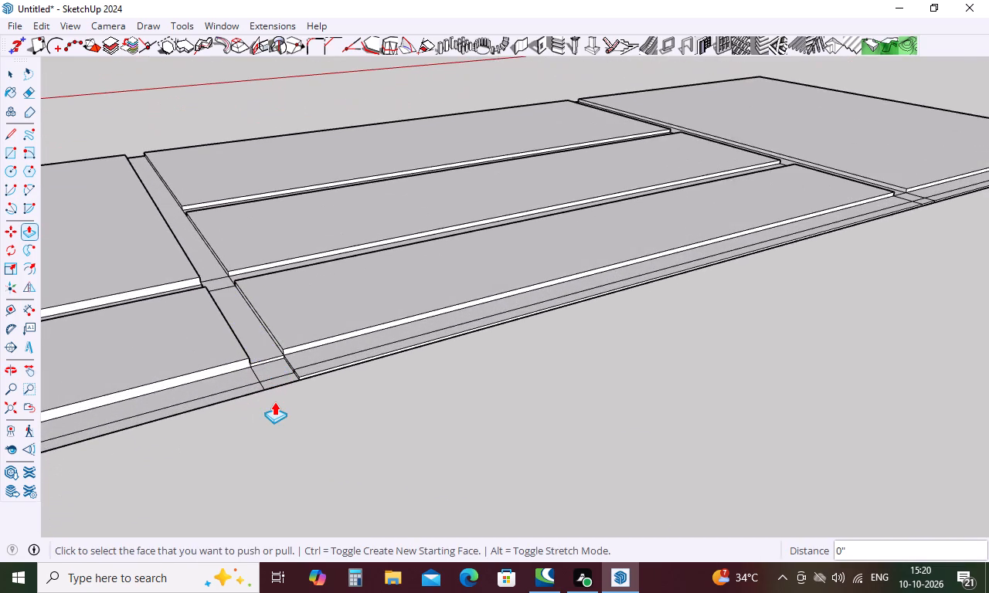
double_click(279, 374)
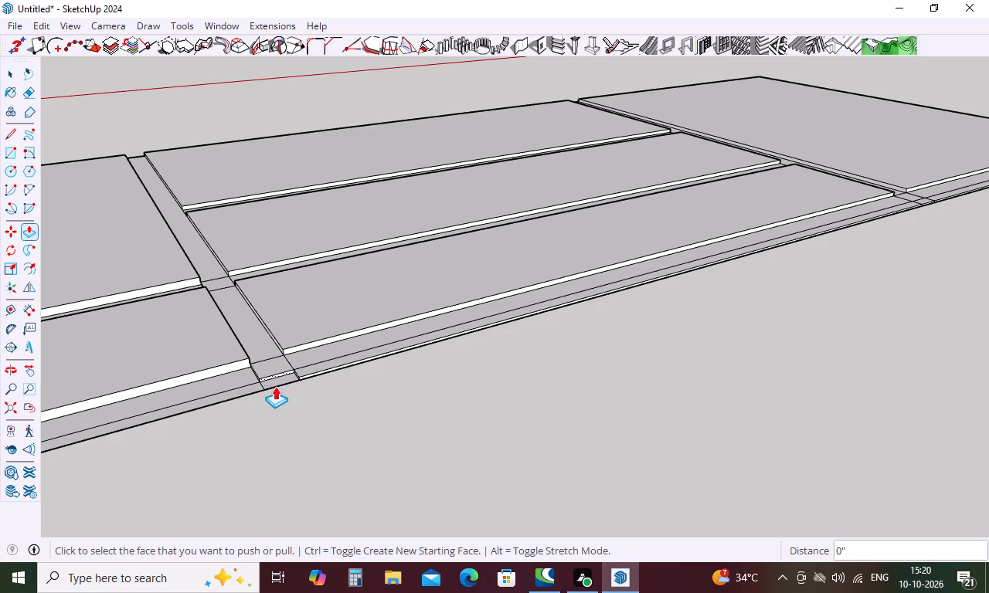
double_click(279, 378)
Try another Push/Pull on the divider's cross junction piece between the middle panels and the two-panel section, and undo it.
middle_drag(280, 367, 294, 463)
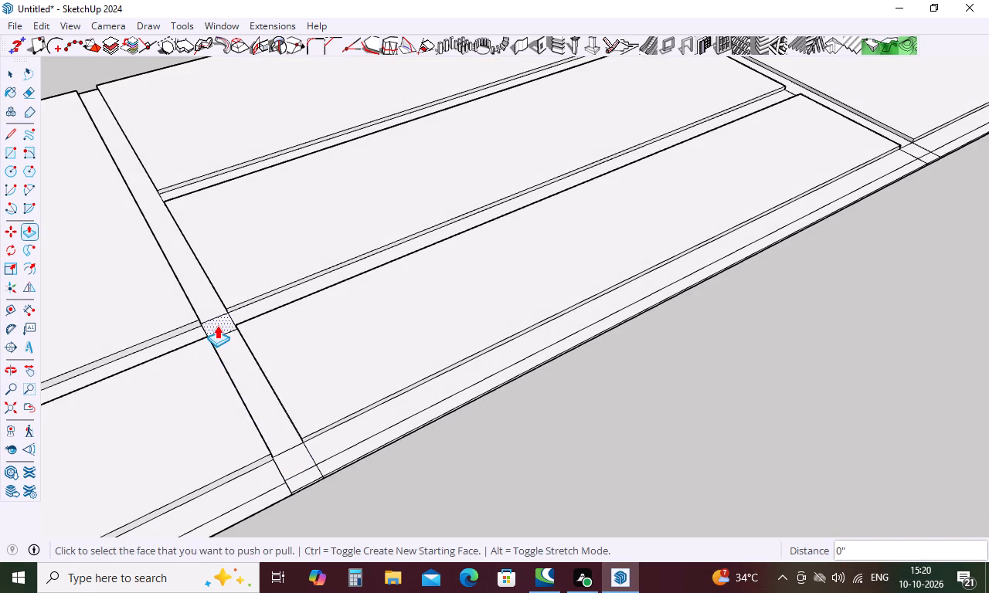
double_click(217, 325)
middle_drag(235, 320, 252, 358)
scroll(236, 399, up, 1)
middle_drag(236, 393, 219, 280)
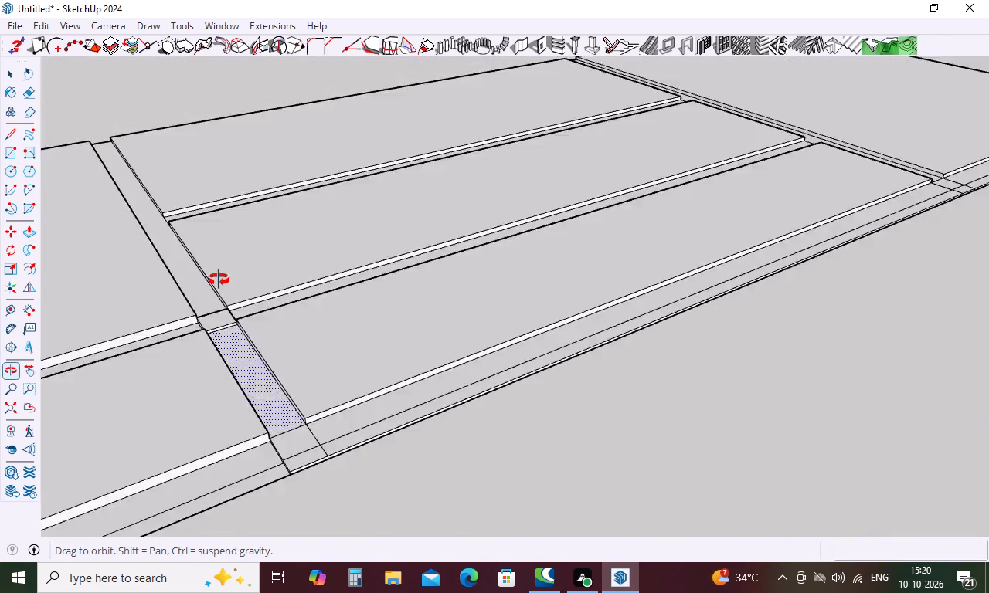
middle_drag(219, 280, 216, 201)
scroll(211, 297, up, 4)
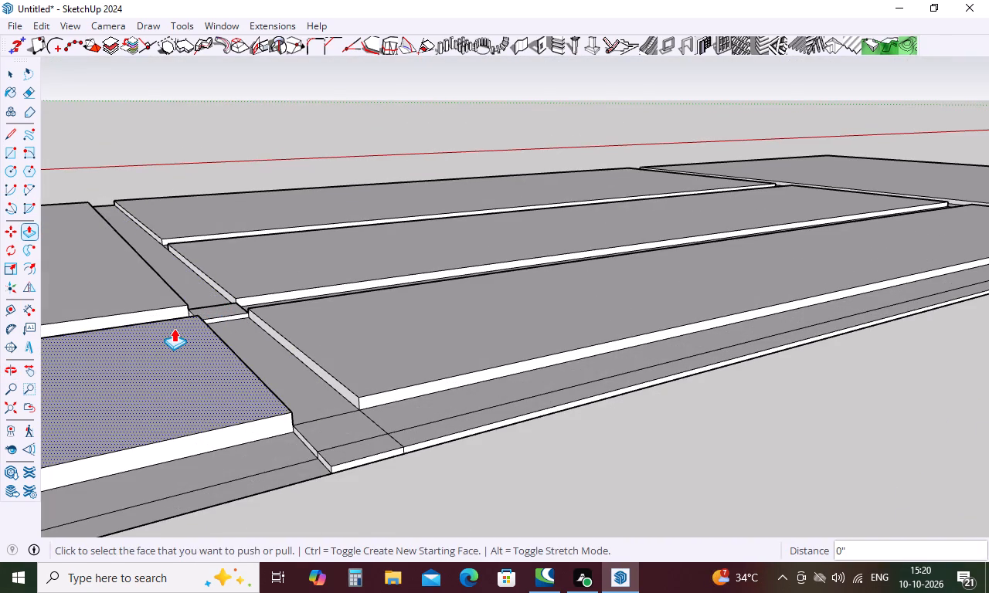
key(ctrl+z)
Repeat the .1" Push/Pull on the inner and outer top strips along the two-panel section.
scroll(181, 309, down, 4)
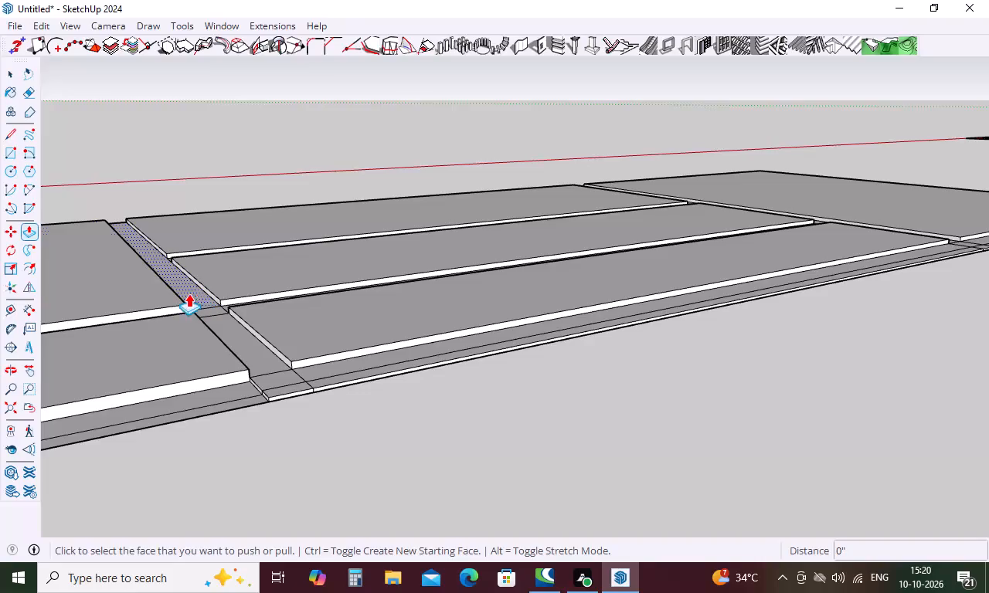
middle_drag(202, 286, 209, 299)
scroll(209, 300, down, 5)
scroll(255, 354, down, 5)
middle_drag(212, 385, 428, 494)
scroll(430, 410, down, 14)
scroll(426, 446, up, 11)
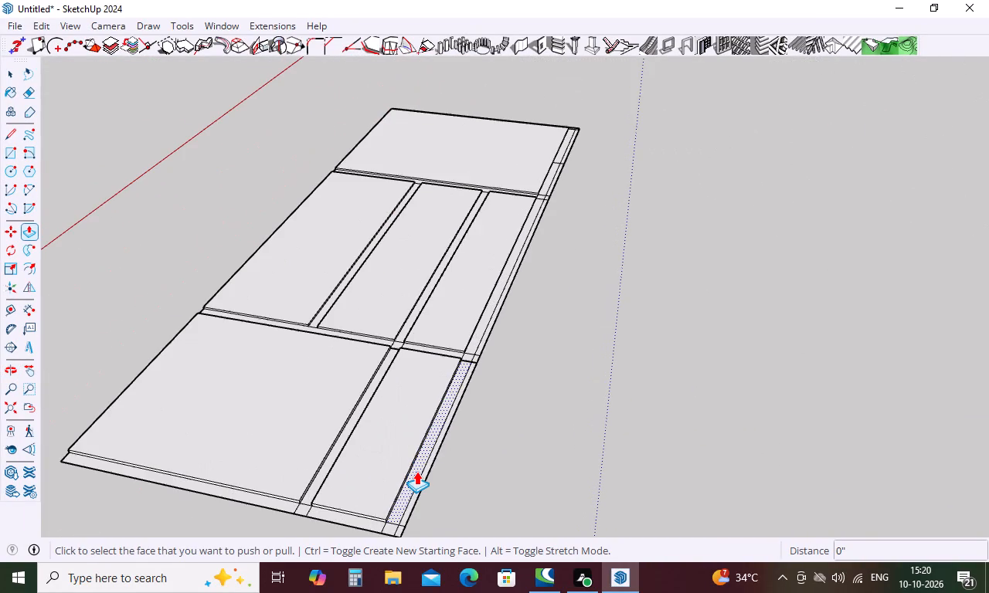
double_click(416, 470)
double_click(421, 487)
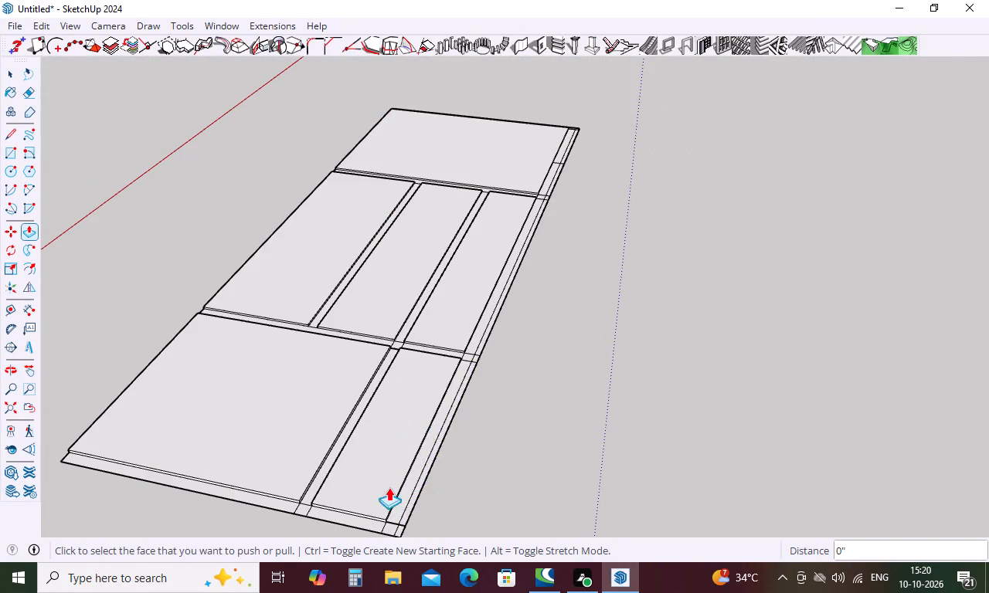
Repeat the .1" Push/Pull on the two-panel section's corner pieces, its outer end divider pieces and the strip between its two panels.
scroll(385, 434, down, 5)
scroll(366, 503, up, 10)
double_click(403, 477)
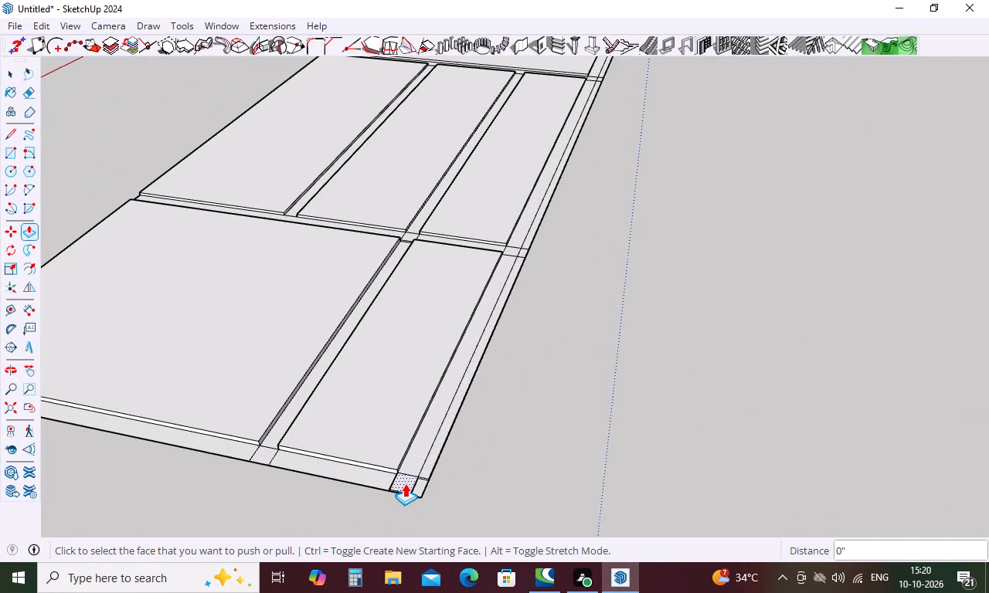
double_click(417, 489)
double_click(359, 473)
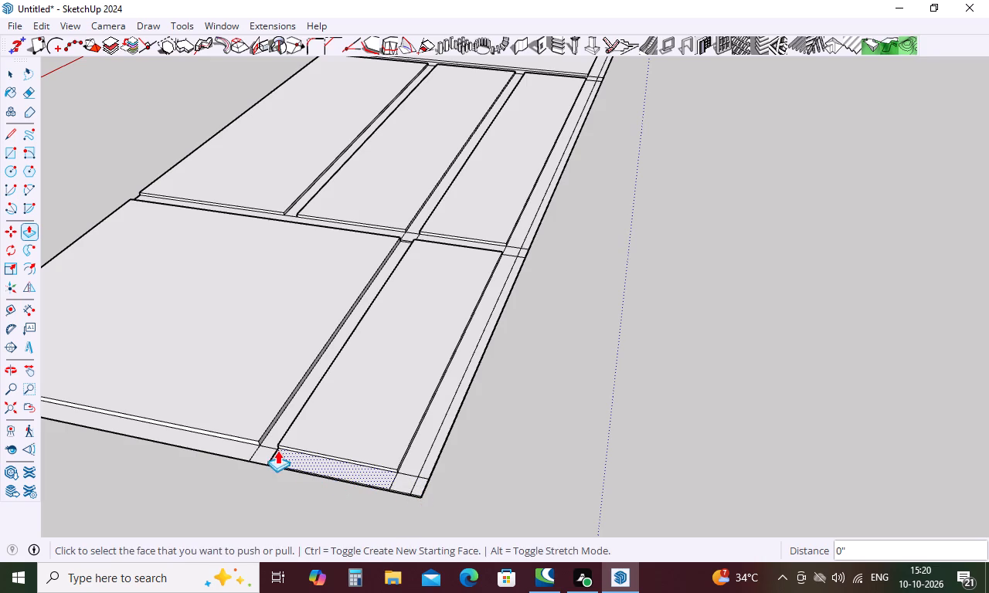
click(252, 454)
click(252, 455)
double_click(270, 455)
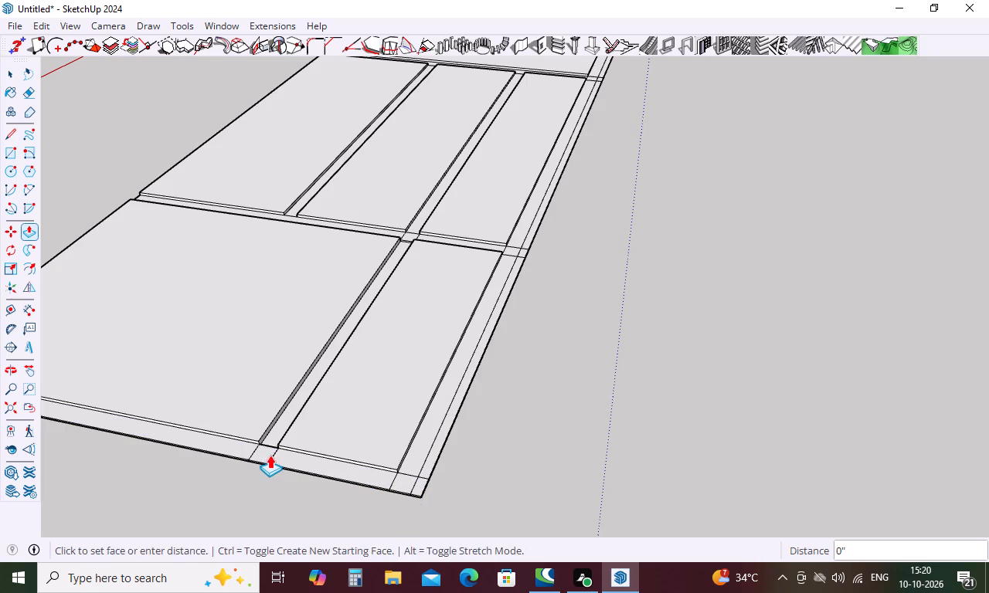
double_click(271, 436)
Examine the two-panel section's strips, end divider and junctions for pieces not pulled to the same height.
scroll(358, 424, down, 5)
middle_drag(342, 466, 466, 467)
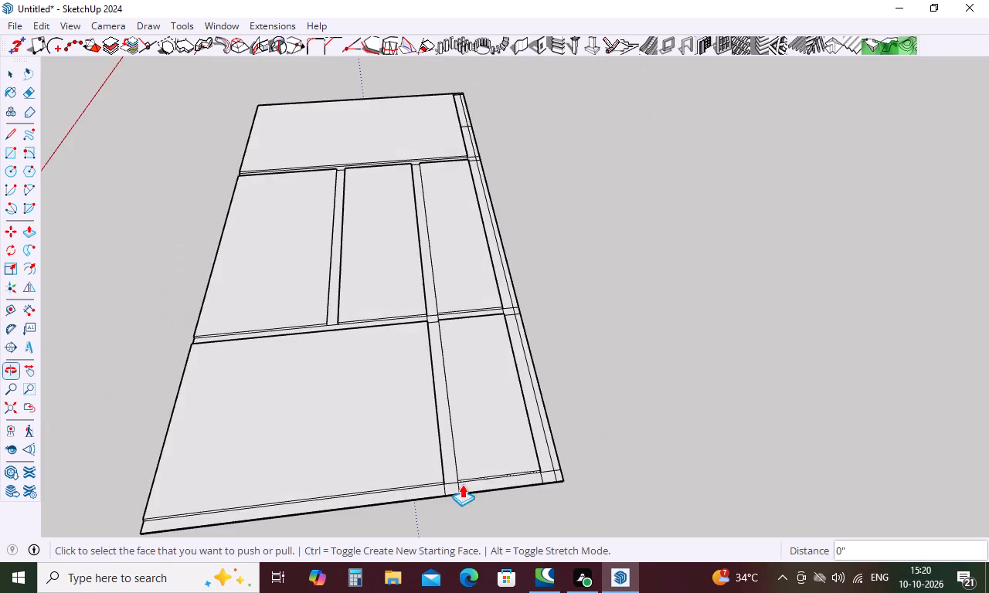
scroll(462, 485, up, 16)
middle_drag(442, 486, 443, 372)
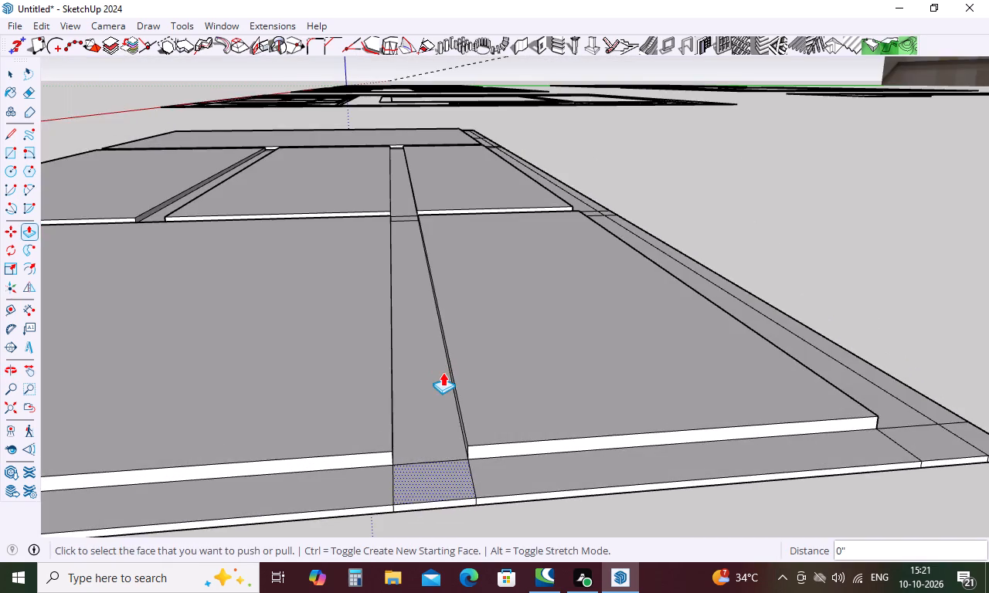
scroll(443, 372, down, 15)
middle_drag(240, 402, 243, 520)
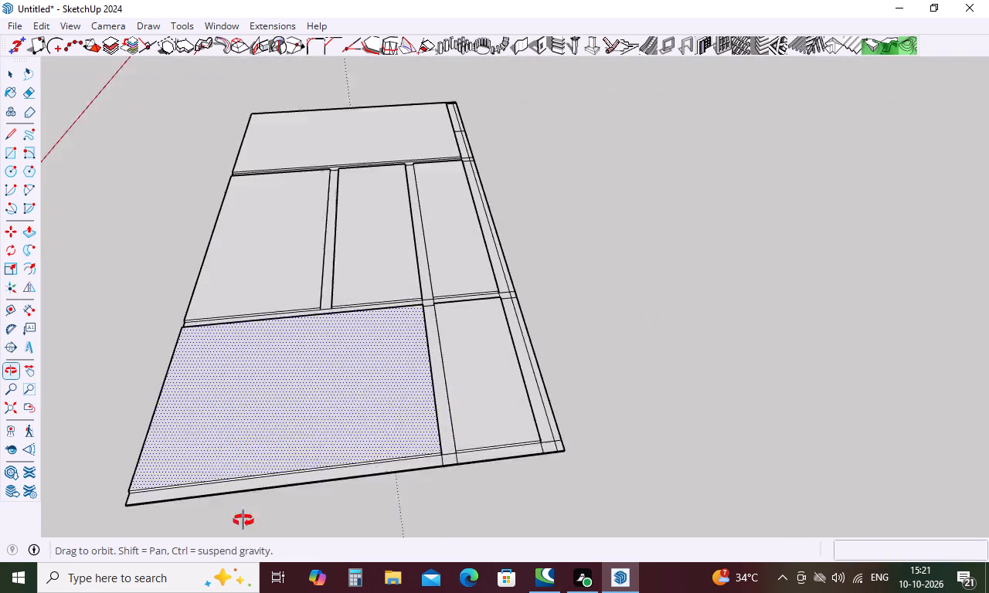
middle_drag(243, 520, 243, 531)
scroll(342, 313, up, 10)
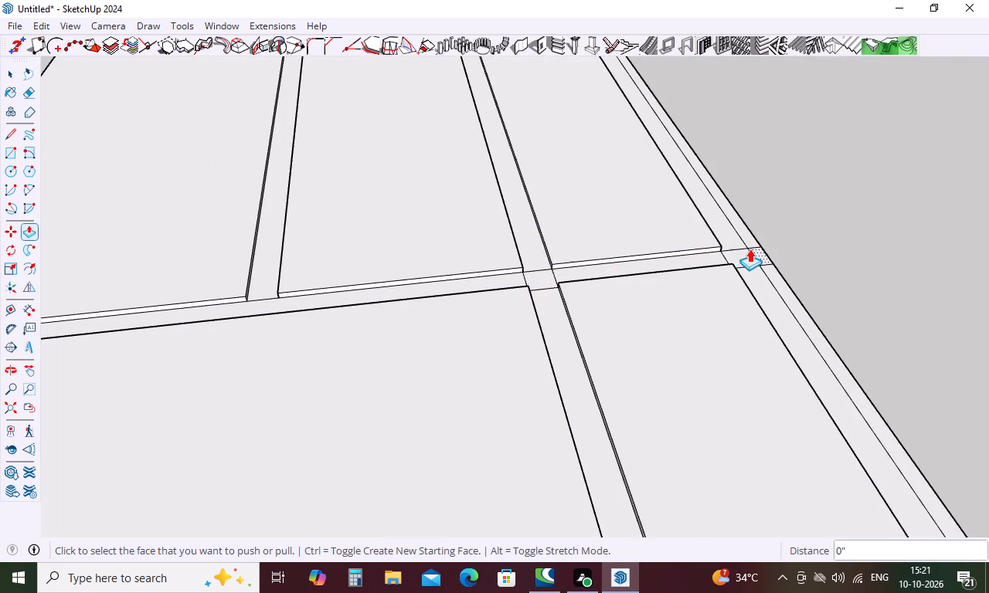
scroll(749, 249, up, 5)
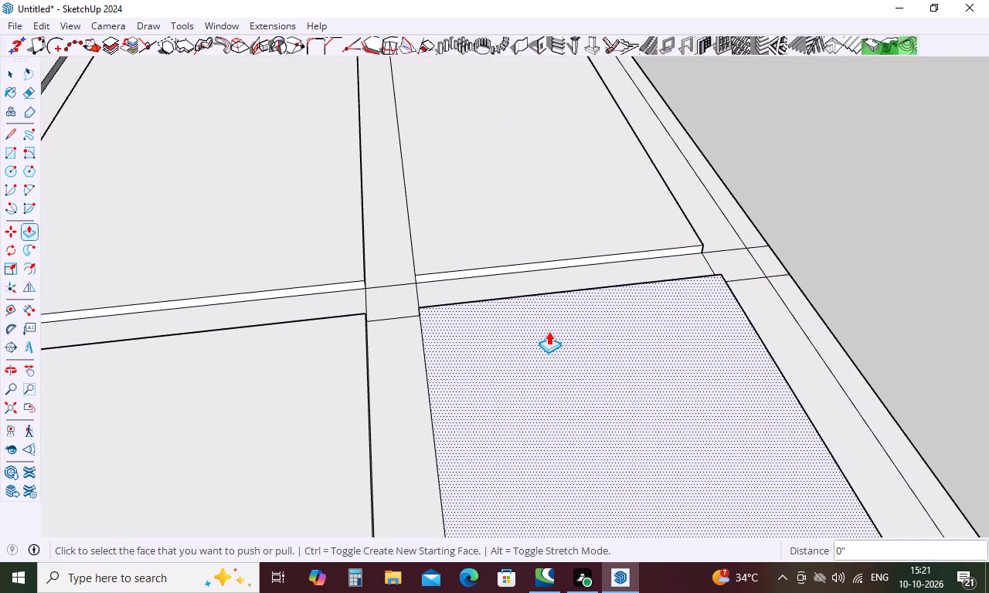
key(Escape)
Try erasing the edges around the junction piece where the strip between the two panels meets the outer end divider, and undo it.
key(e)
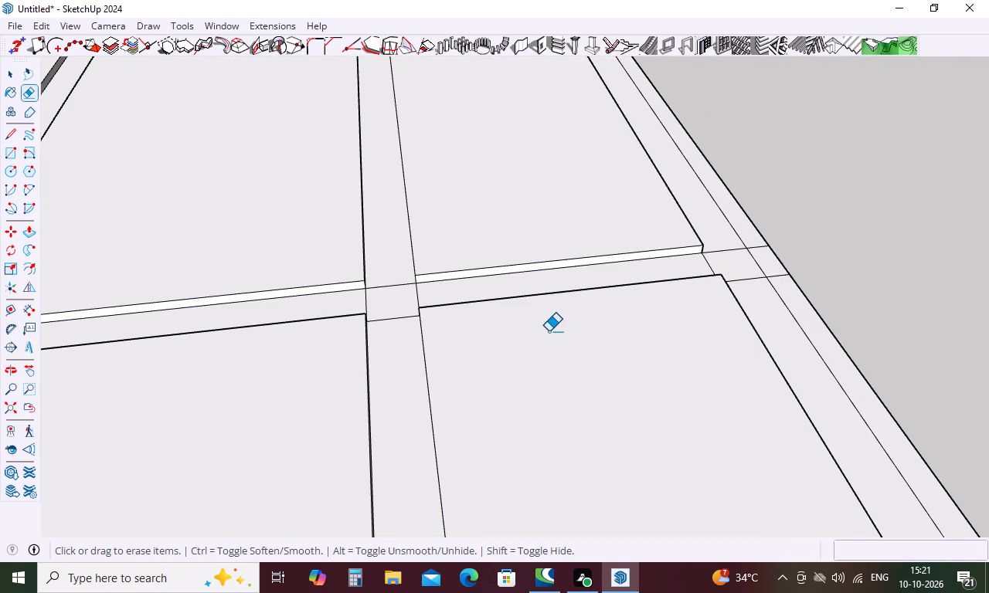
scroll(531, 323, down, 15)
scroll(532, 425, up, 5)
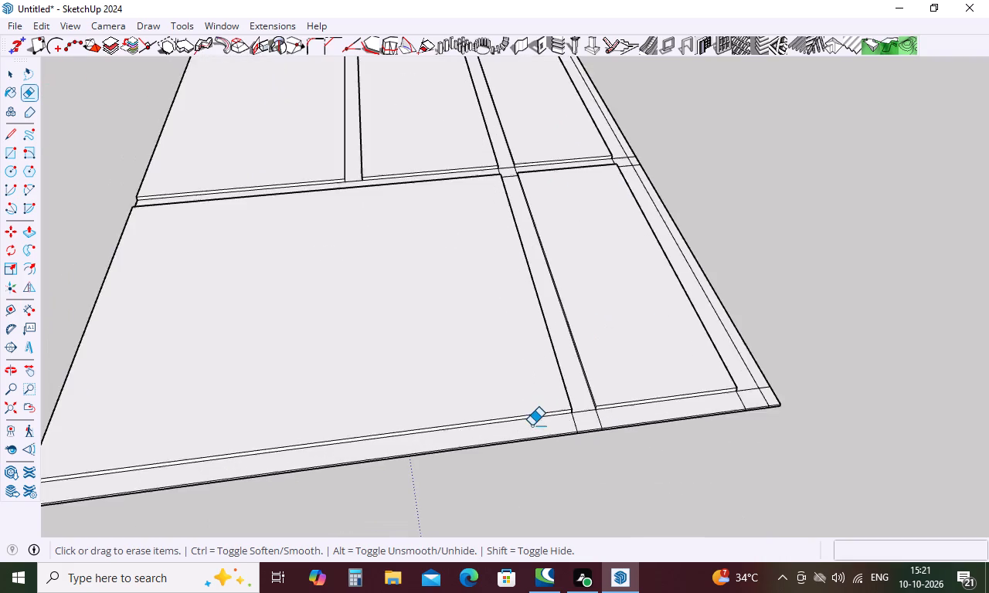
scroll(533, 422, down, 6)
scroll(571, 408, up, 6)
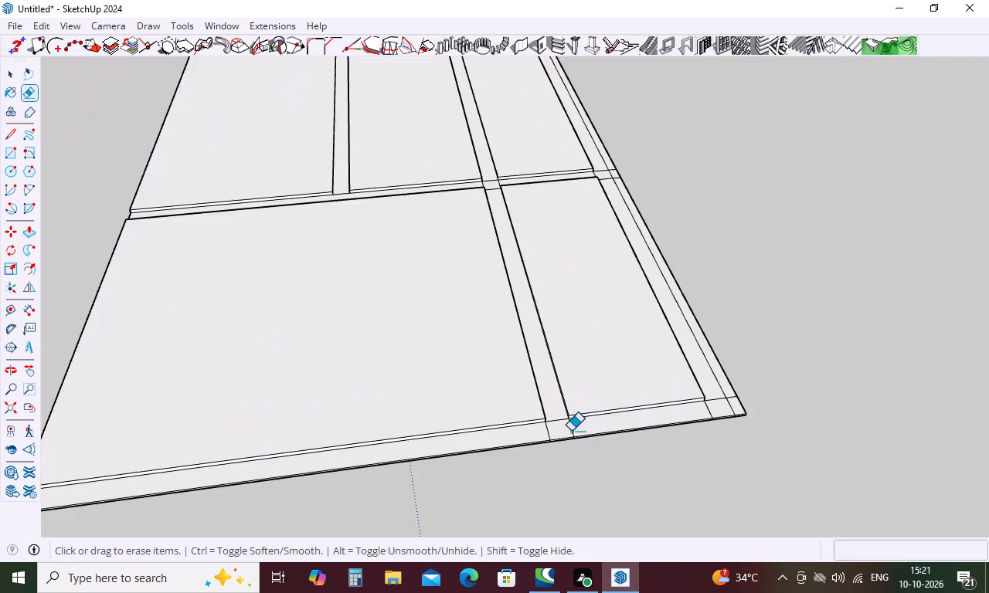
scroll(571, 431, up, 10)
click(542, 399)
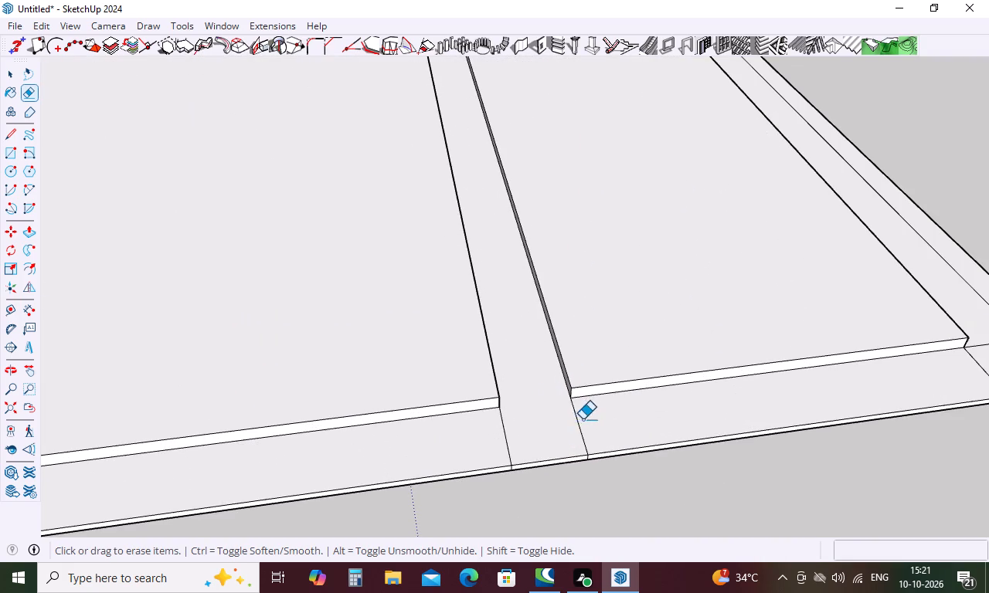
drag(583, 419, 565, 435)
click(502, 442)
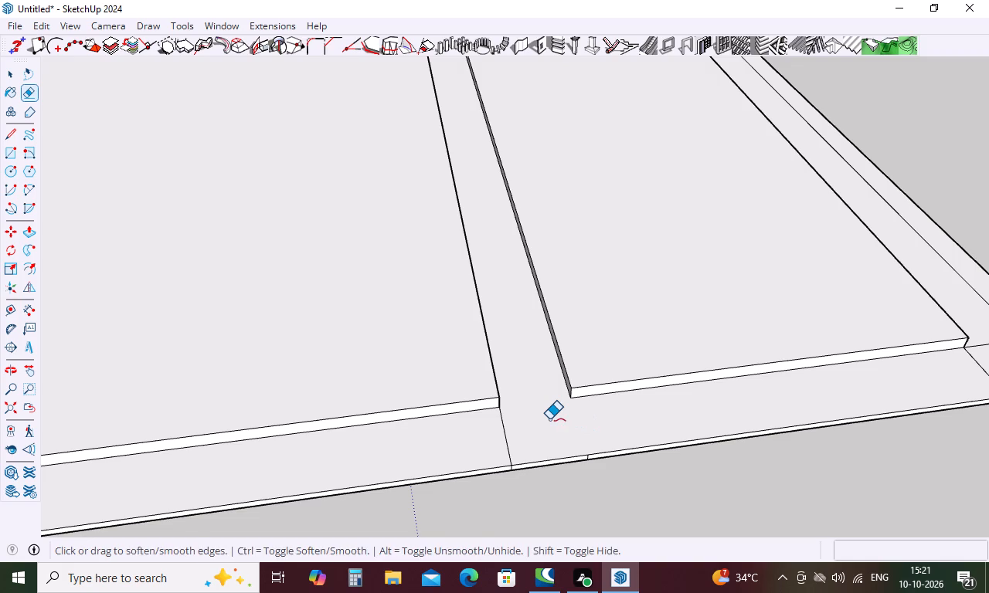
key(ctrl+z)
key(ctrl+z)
Select all the connected geometry of the frame and make it a group.
key(space)
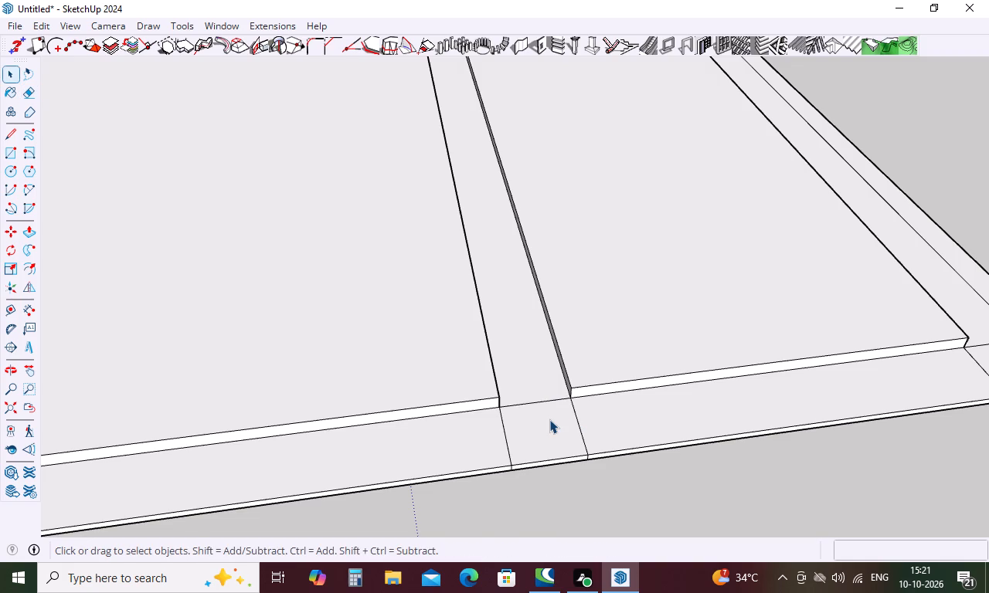
triple_click(549, 419)
click(549, 419)
right_click(547, 418)
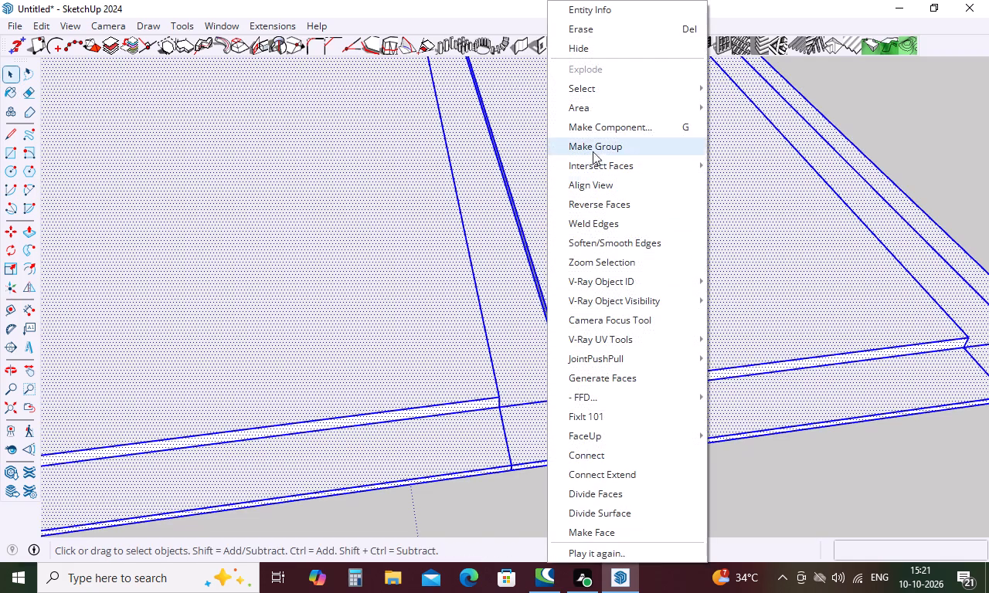
click(600, 147)
click(528, 490)
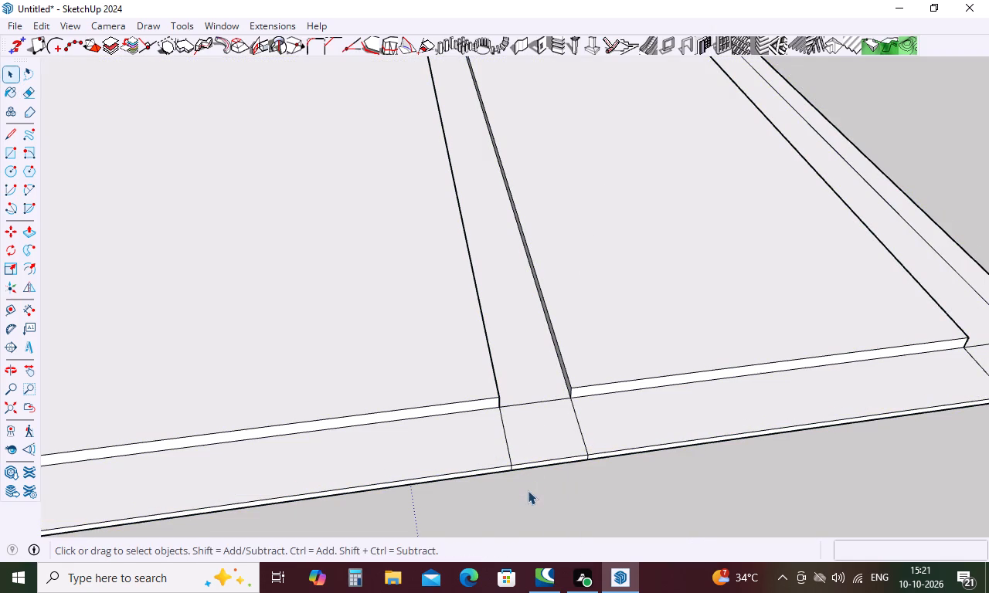
Inside the group, erase the top and front-face seam edges where the strip between the two panels meets the outer end divider.
double_click(513, 449)
key(e)
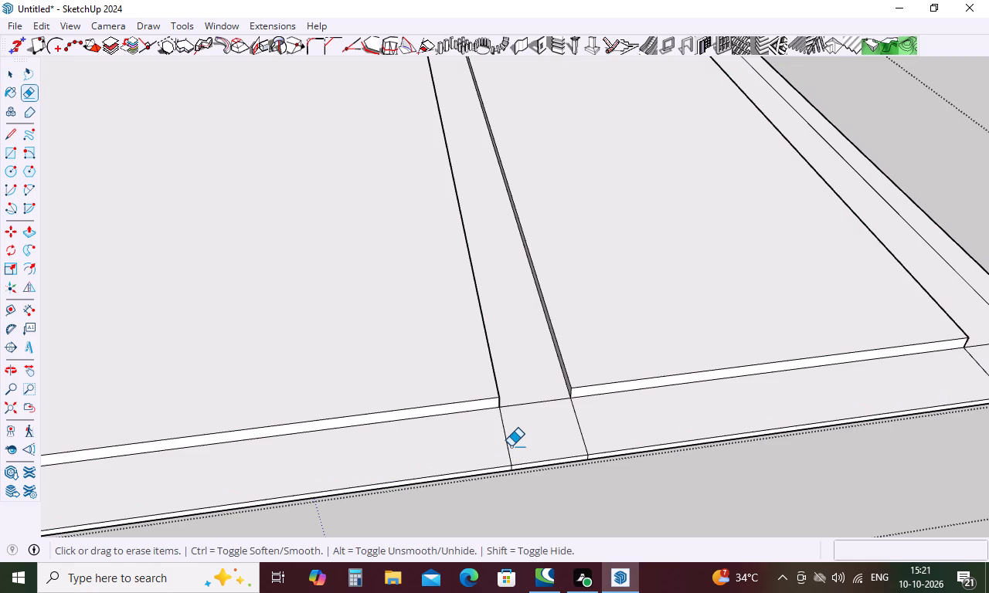
click(514, 408)
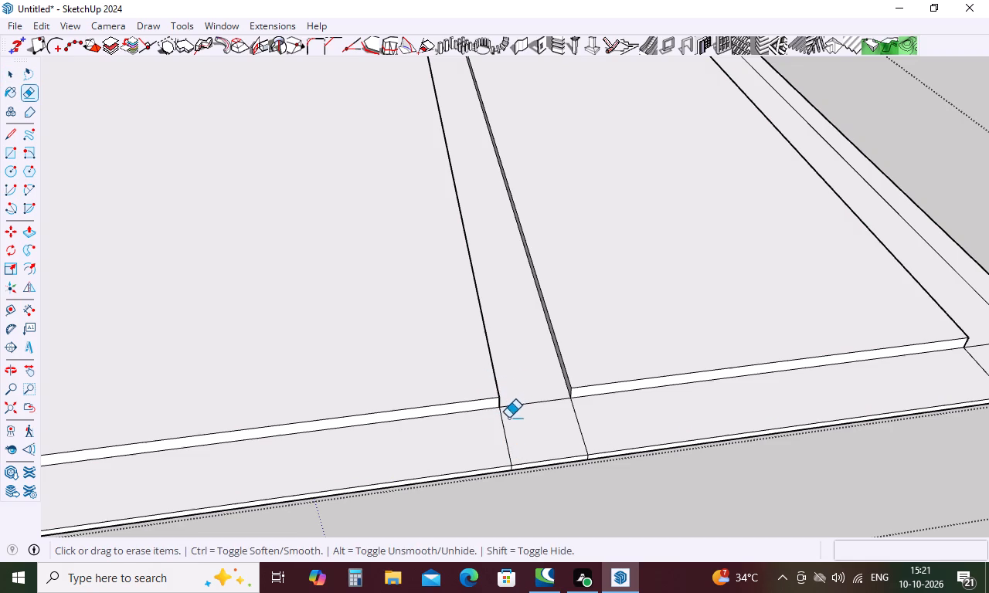
click(503, 426)
click(519, 408)
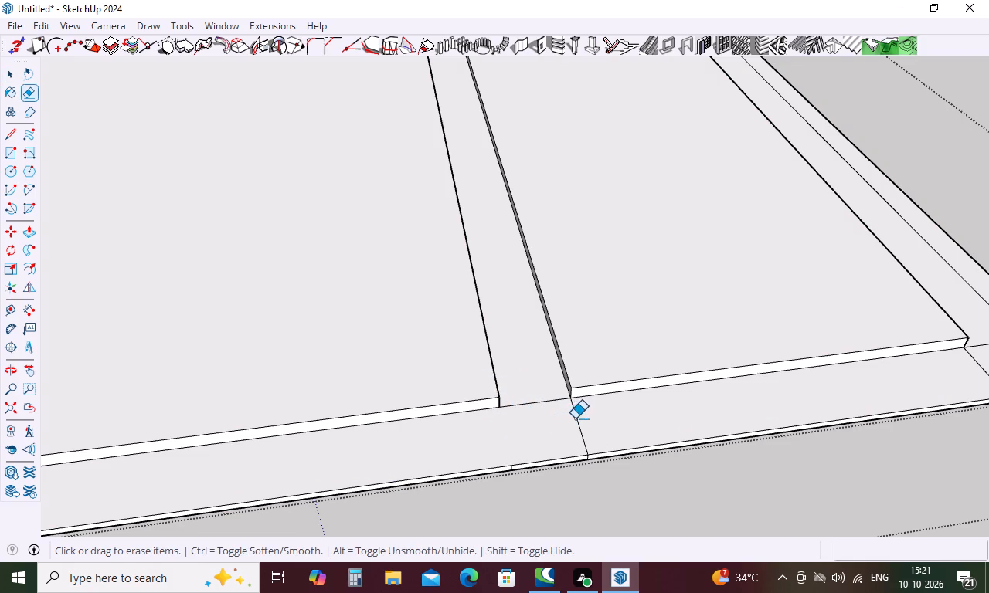
drag(576, 417, 558, 425)
click(532, 404)
middle_drag(540, 497, 540, 263)
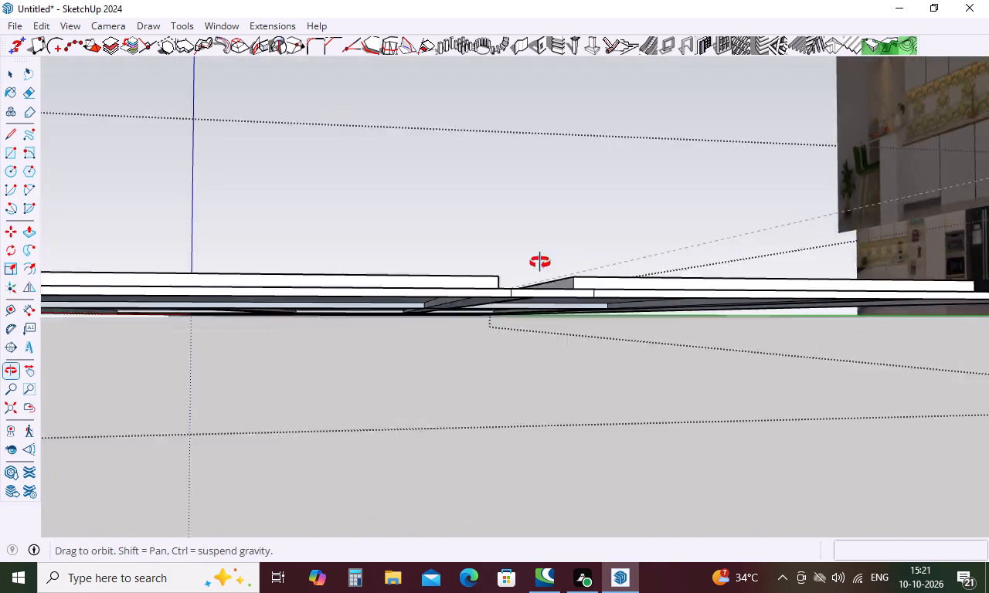
middle_drag(540, 263, 540, 221)
scroll(528, 235, up, 15)
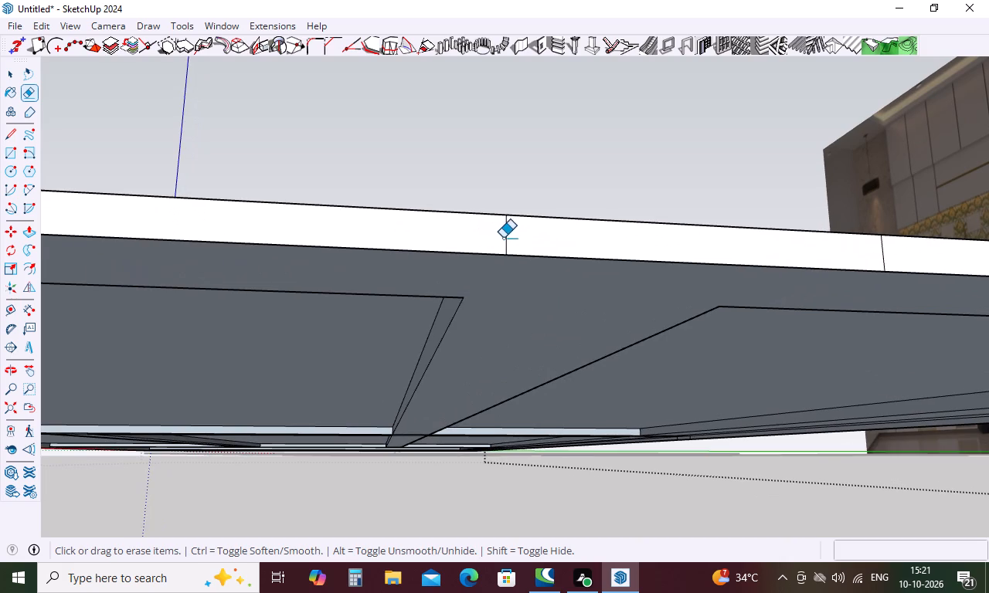
click(507, 233)
scroll(493, 232, down, 5)
click(746, 242)
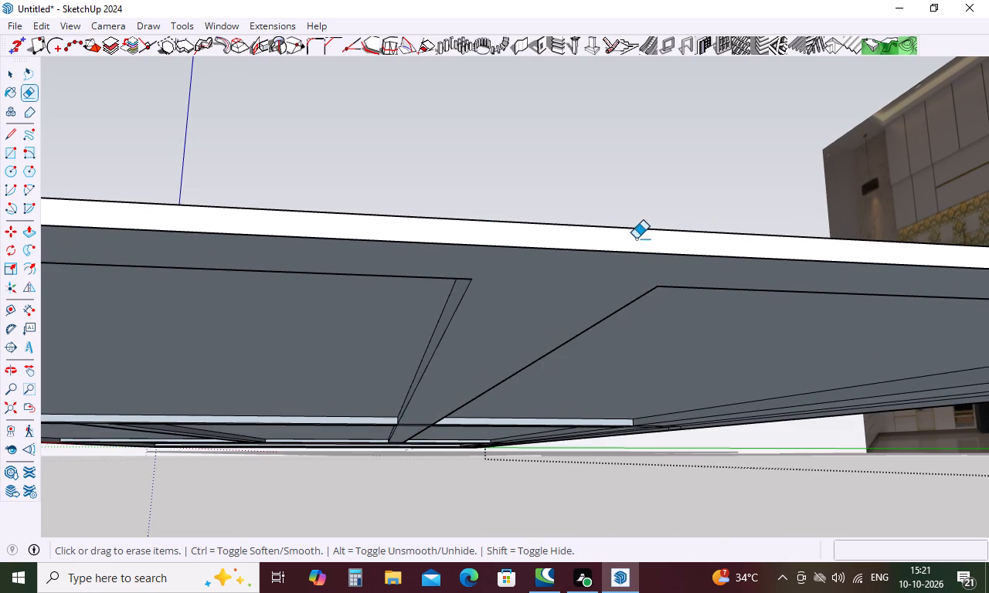
Erase the cross seams at the two-panel section's outer corner, plus the end divider's front-face seam there, keeping the line between the long strips.
scroll(635, 239, down, 20)
scroll(635, 239, down, 3)
middle_drag(559, 232, 559, 422)
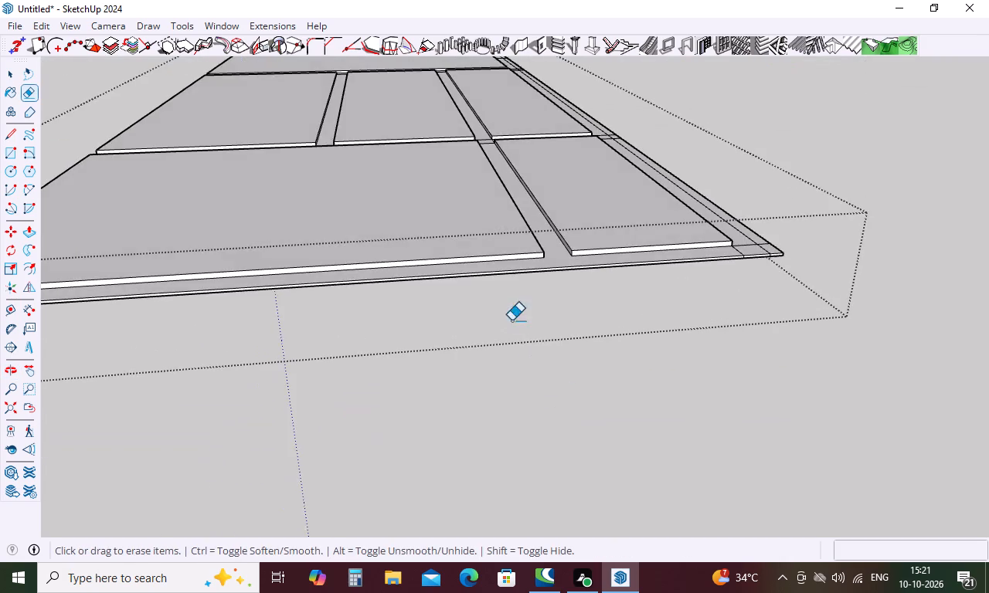
scroll(511, 320, down, 5)
scroll(678, 258, up, 17)
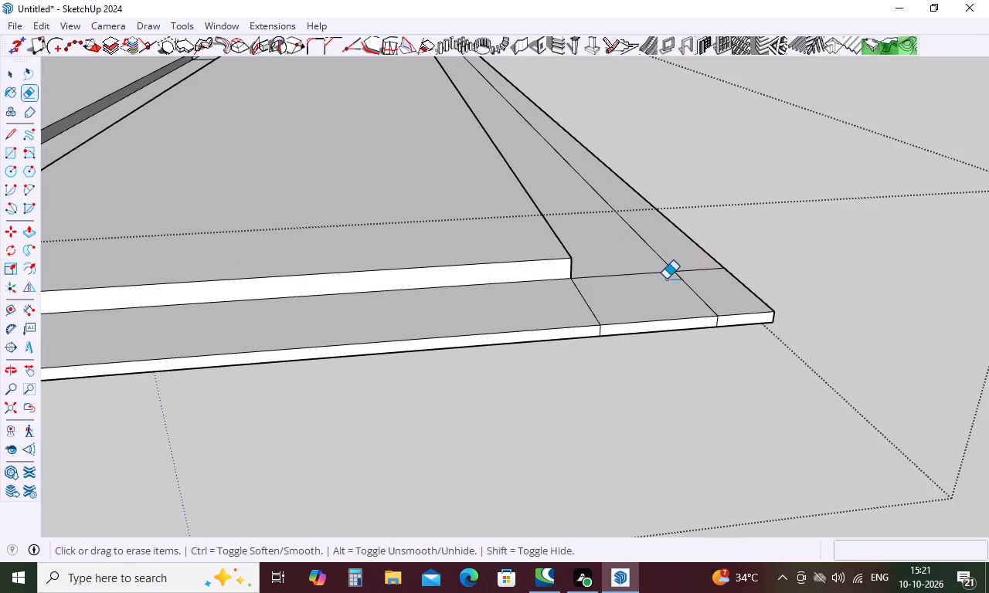
click(643, 275)
click(587, 309)
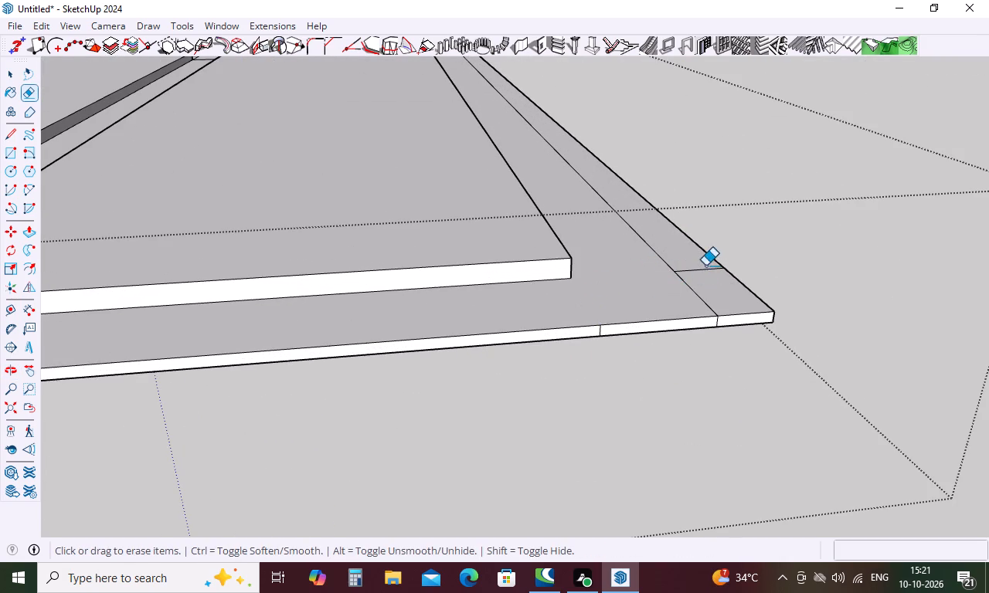
drag(705, 266, 704, 273)
scroll(566, 369, down, 5)
scroll(573, 354, up, 6)
middle_drag(601, 357, 631, 232)
middle_click(631, 232)
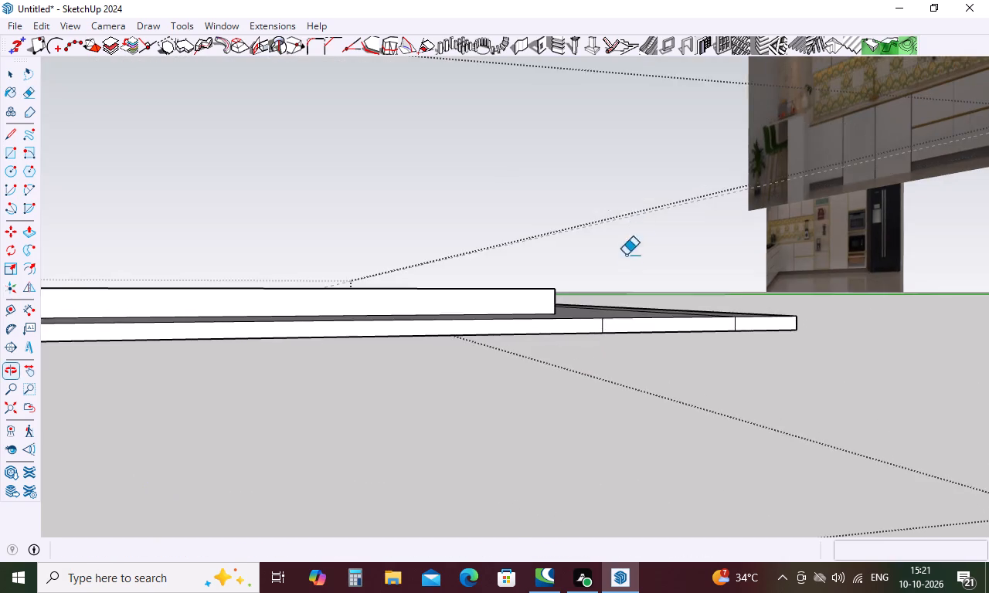
scroll(614, 306, up, 11)
click(541, 370)
Erase the seams where the two-panel section's inner divider meets the two long outer strips, keeping the line between those strips.
scroll(542, 352, down, 6)
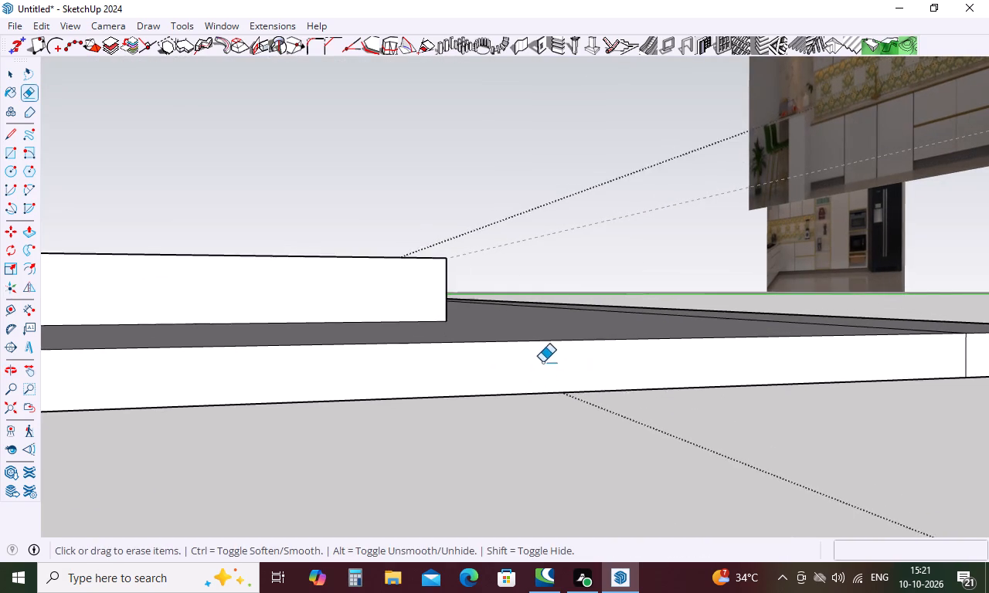
scroll(542, 362, down, 12)
middle_drag(634, 306, 635, 468)
scroll(607, 397, down, 6)
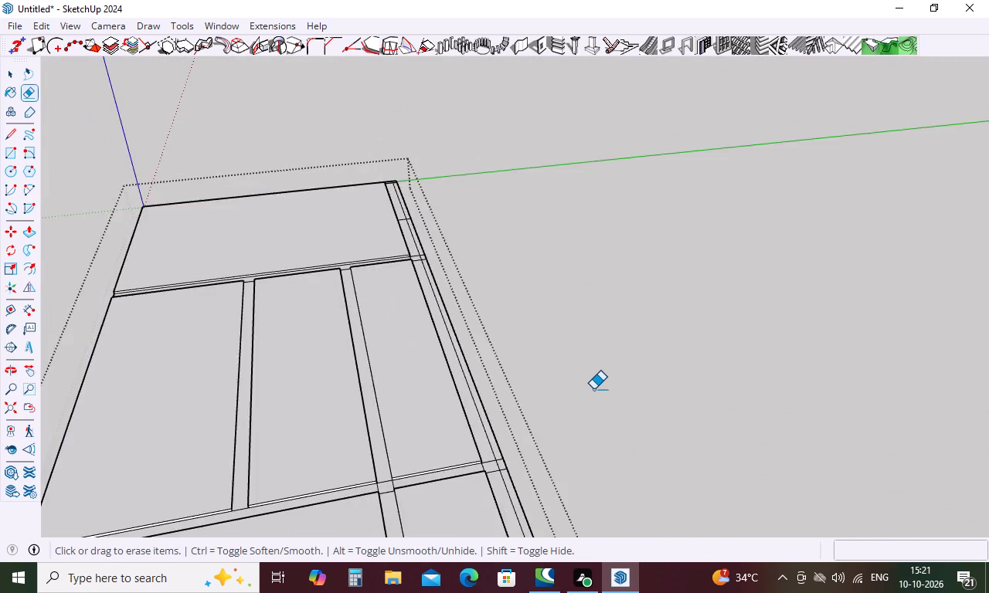
scroll(593, 389, down, 5)
scroll(534, 439, up, 16)
scroll(528, 405, up, 6)
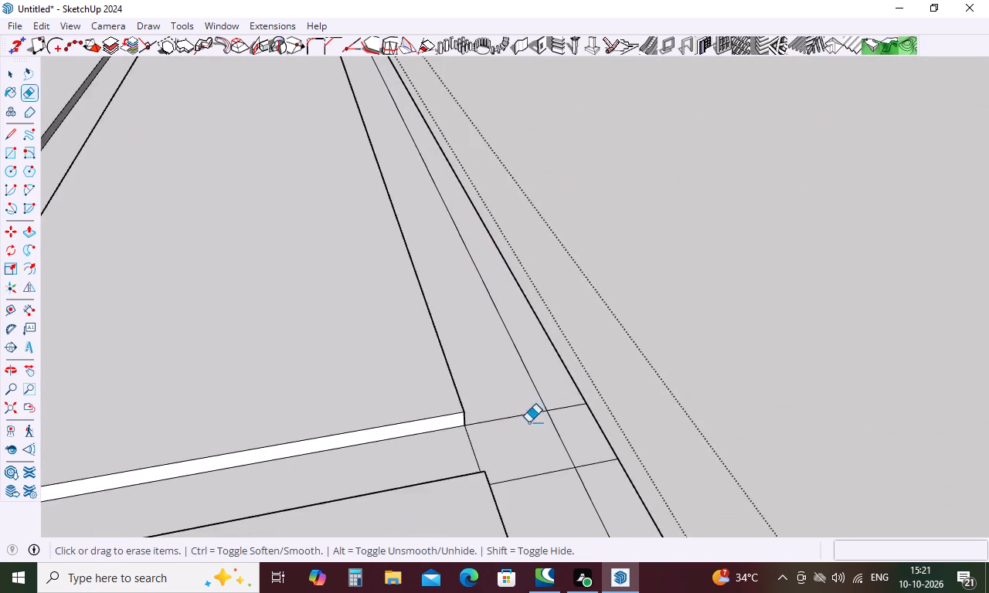
scroll(528, 422, up, 5)
drag(543, 395, 543, 402)
drag(582, 388, 588, 408)
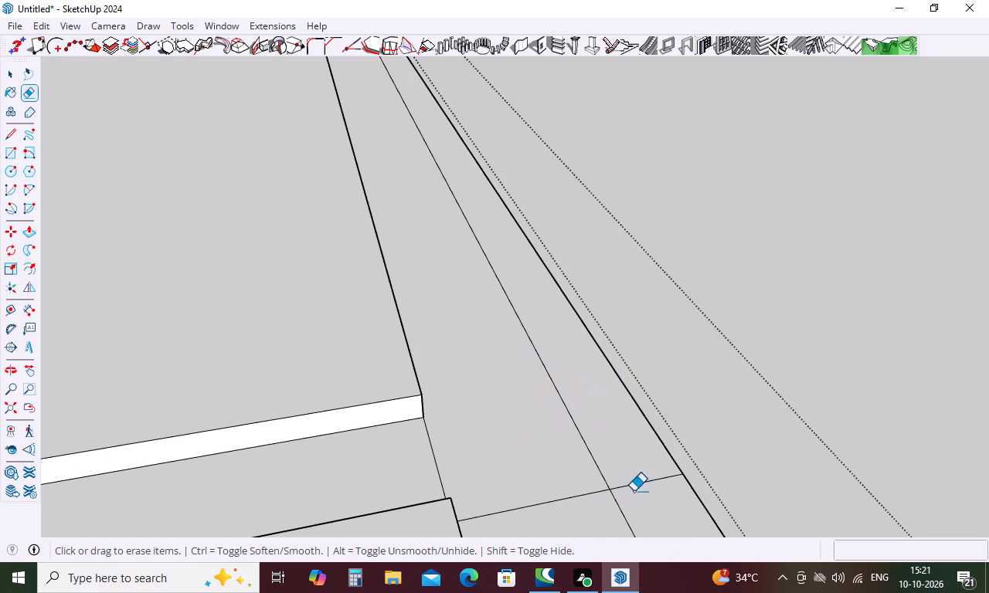
drag(641, 471, 642, 490)
drag(539, 500, 539, 513)
drag(444, 450, 430, 445)
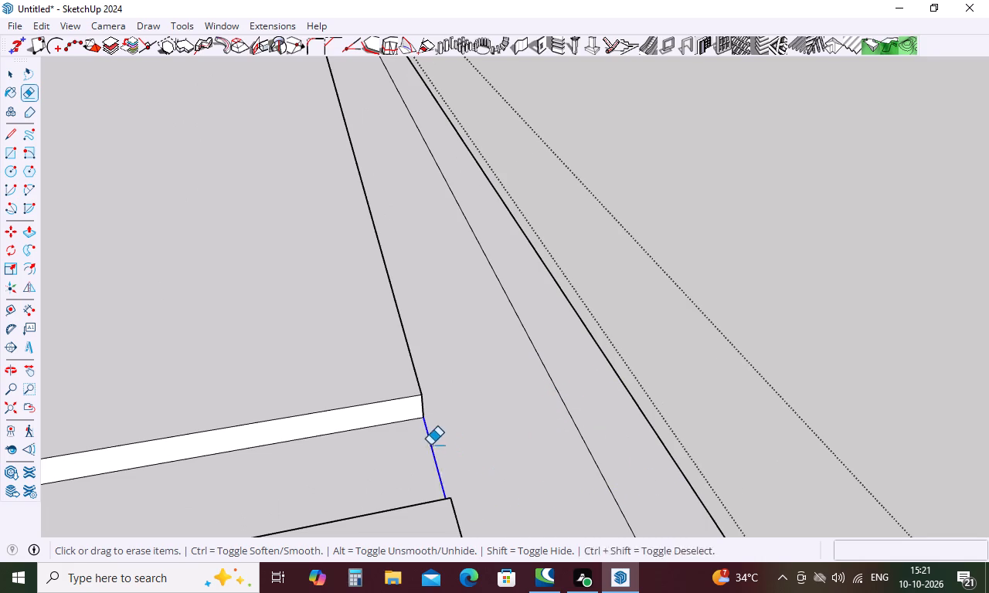
drag(430, 445, 430, 445)
Erase the four seam edges around the junction where the strip between the two panels crosses the inner divider.
scroll(499, 417, down, 18)
scroll(352, 460, up, 8)
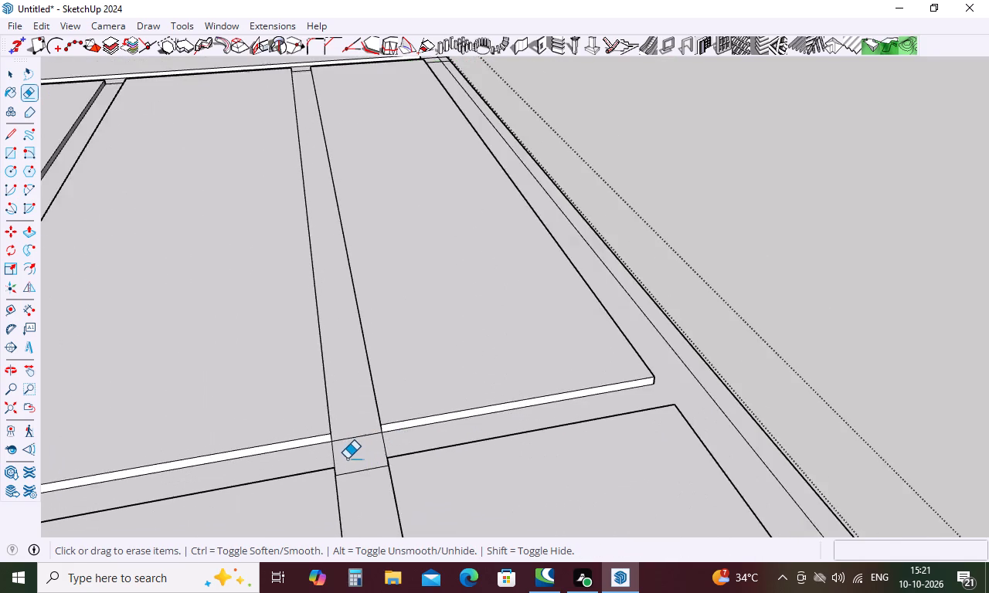
scroll(347, 459, up, 4)
drag(364, 421, 364, 436)
click(374, 487)
drag(382, 474, 382, 493)
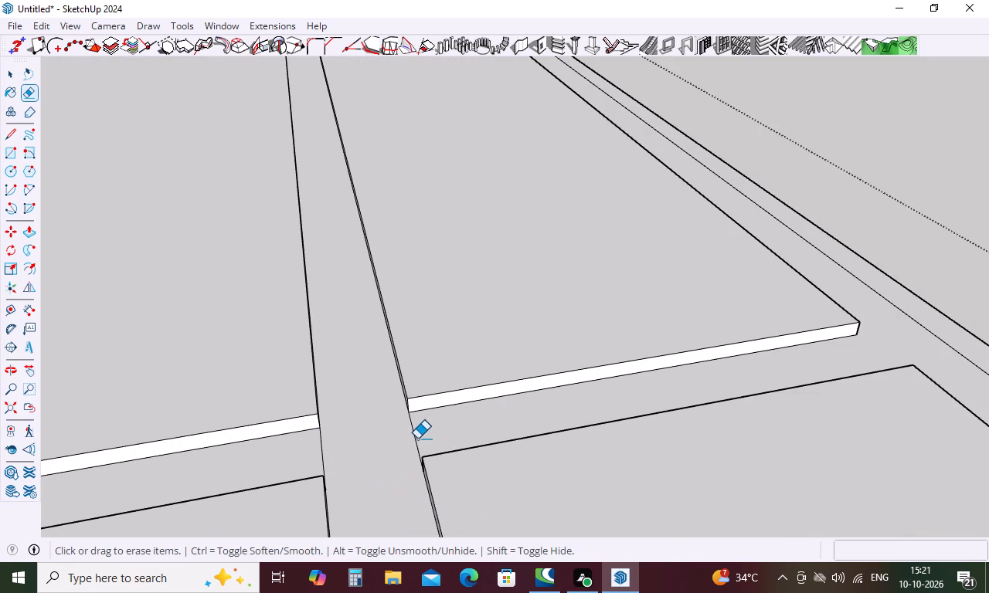
click(420, 436)
click(325, 452)
Erase the seam where the other strip of the three-panel section meets the same divider.
scroll(394, 394, down, 6)
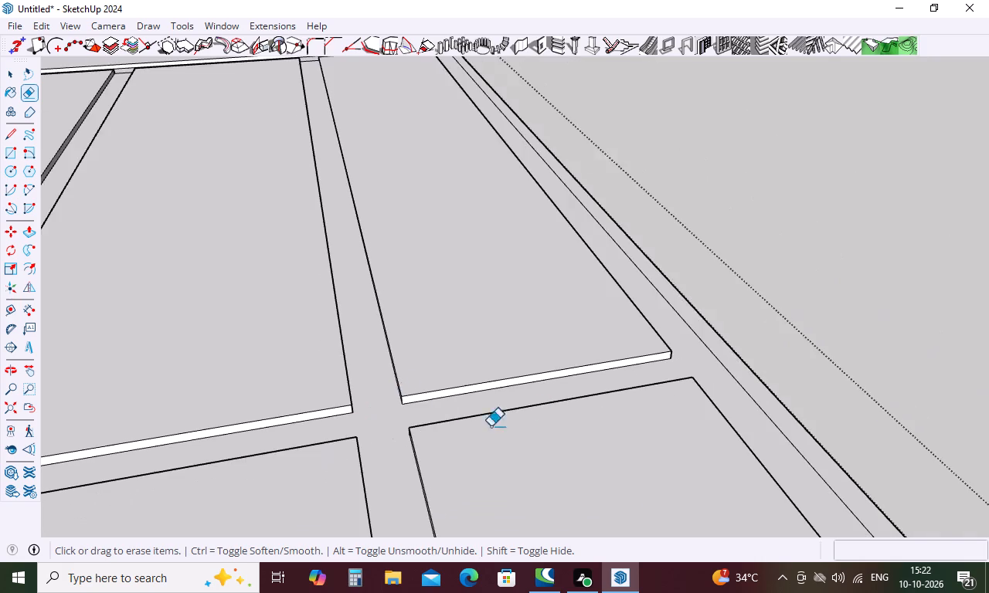
scroll(539, 415, down, 10)
scroll(331, 420, down, 6)
scroll(265, 438, down, 5)
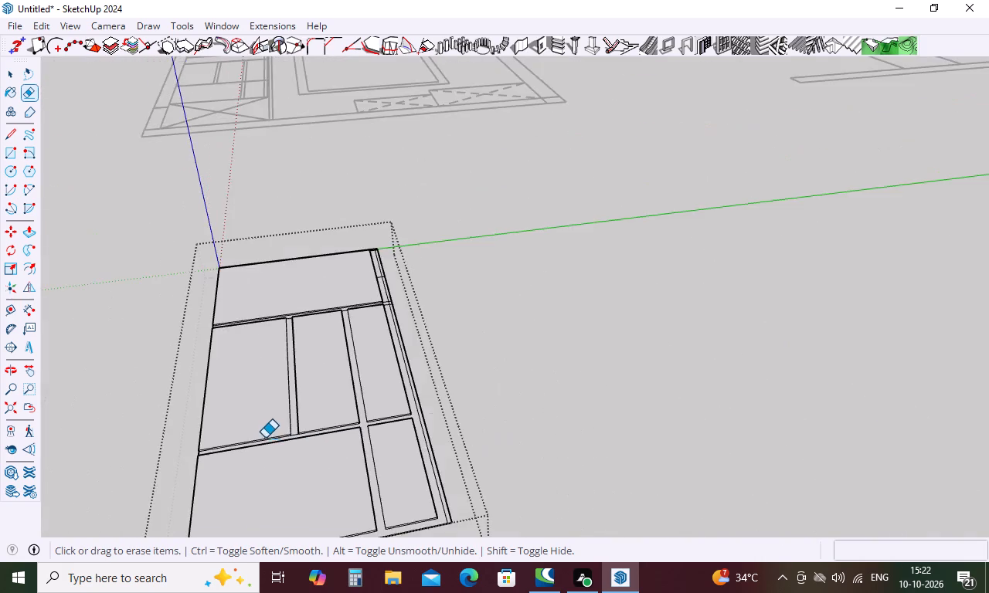
scroll(265, 438, up, 16)
scroll(324, 427, up, 6)
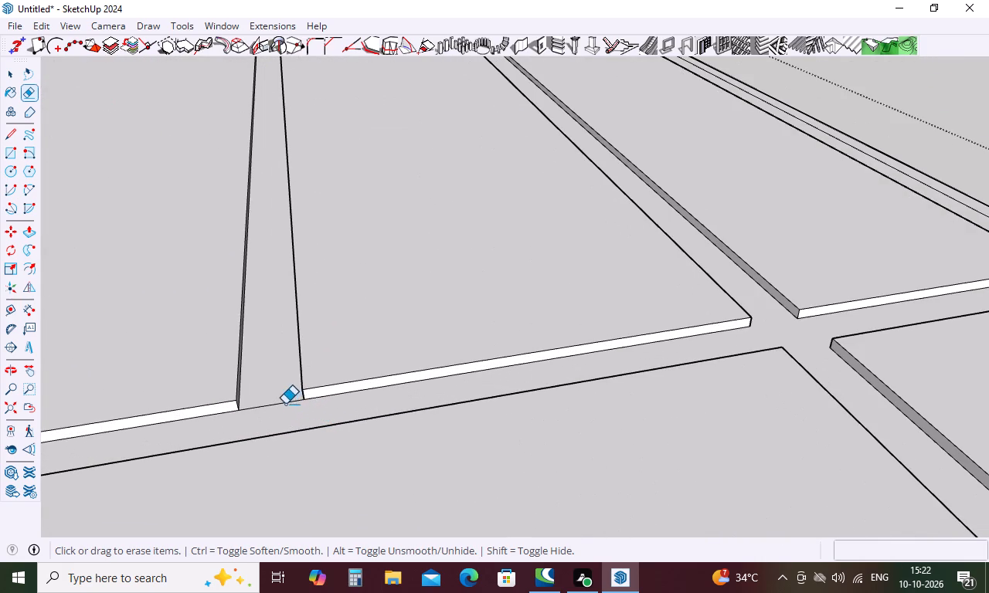
click(285, 404)
Erase the seams where the divider beside the large end panel meets the two long outer strips.
scroll(321, 462, down, 16)
middle_drag(440, 413, 427, 518)
scroll(435, 314, up, 5)
scroll(442, 183, up, 11)
drag(491, 312, 493, 339)
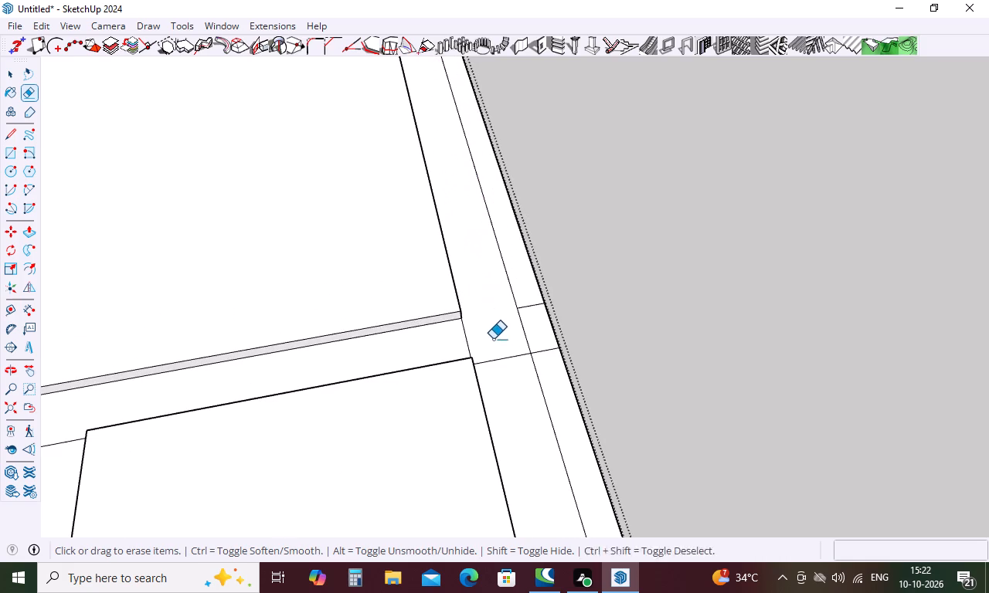
drag(493, 339, 491, 327)
click(498, 352)
drag(535, 304, 532, 317)
drag(542, 347, 542, 354)
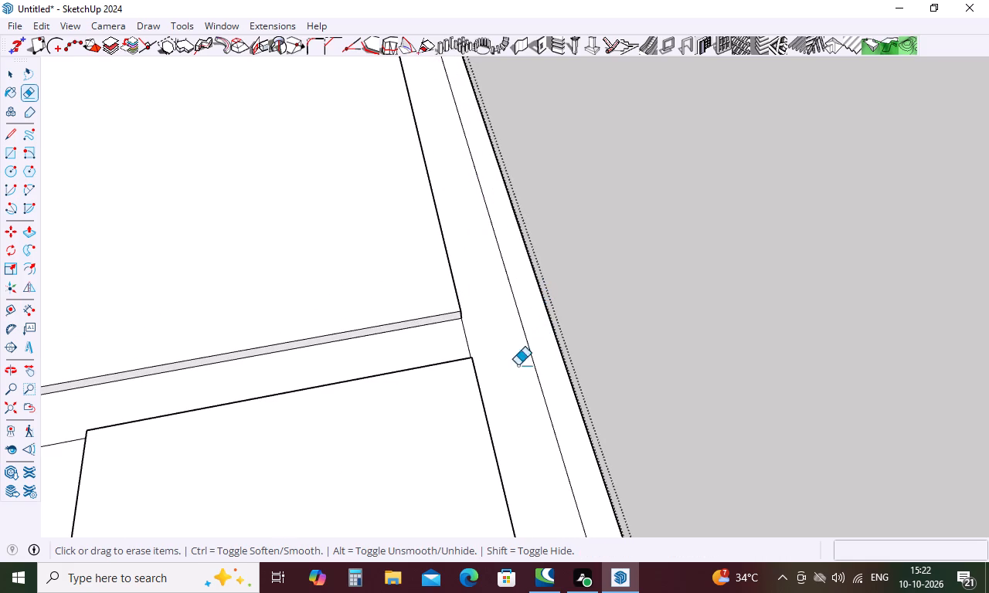
click(470, 344)
Erase the seams where the three-panel section's two strips meet the divider beside the large end panel.
scroll(499, 286, down, 6)
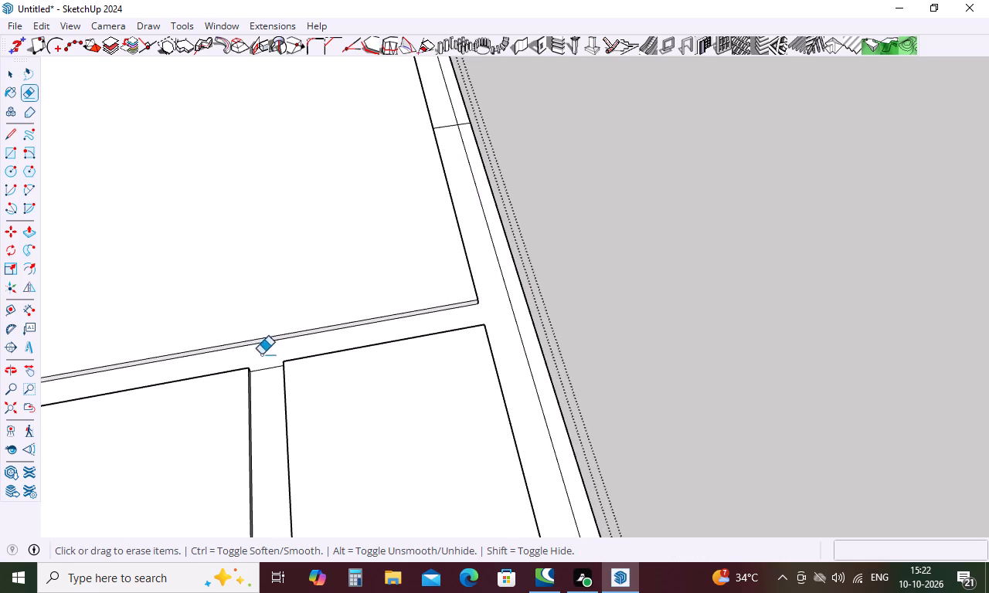
click(263, 371)
scroll(415, 299, down, 10)
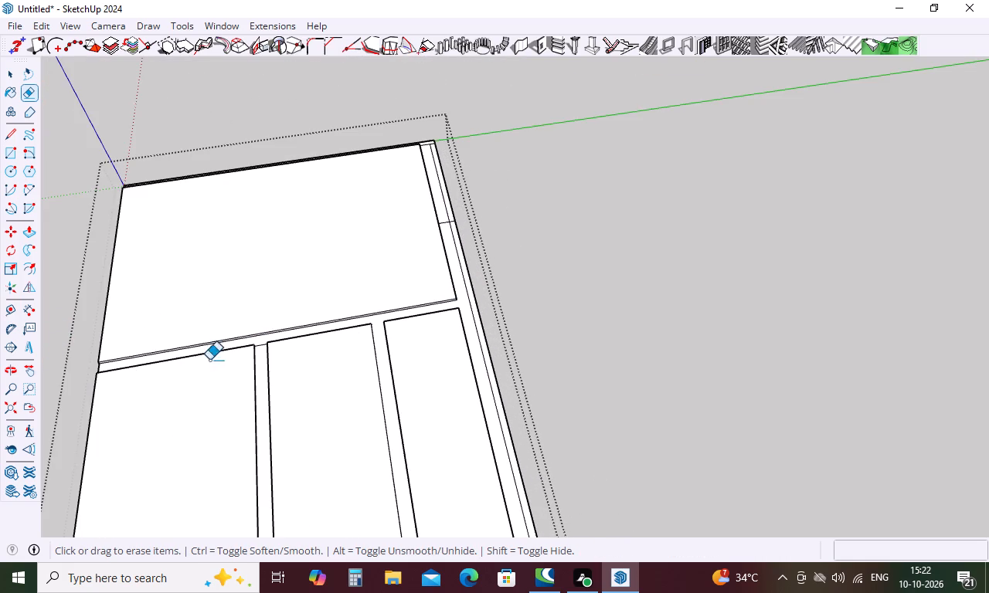
scroll(240, 353, up, 14)
click(254, 346)
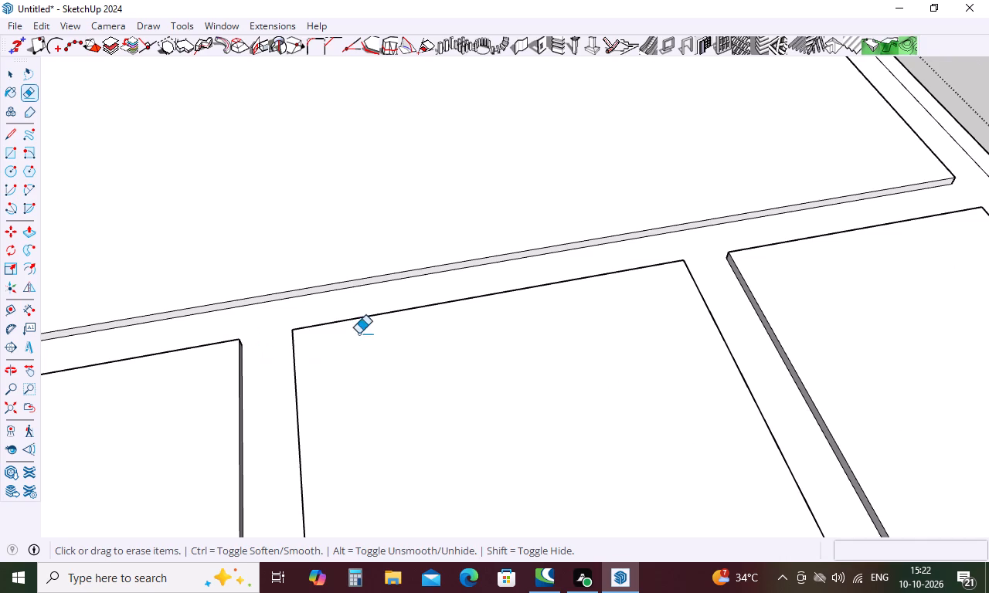
Erase the cross seam on the two long outer strips alongside the large end panel.
scroll(484, 298, down, 11)
scroll(648, 155, up, 11)
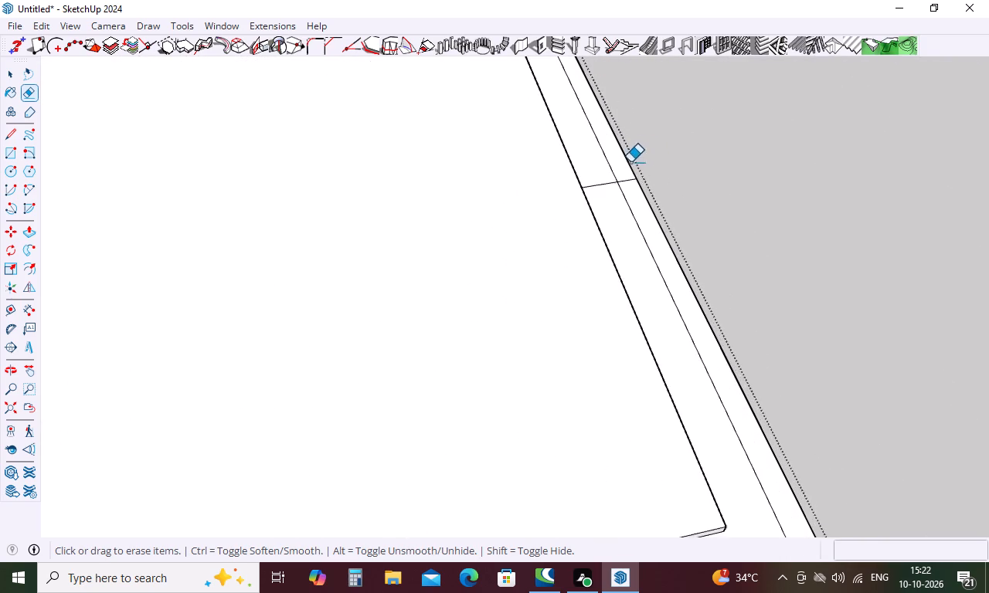
scroll(630, 162, up, 5)
click(623, 183)
click(594, 191)
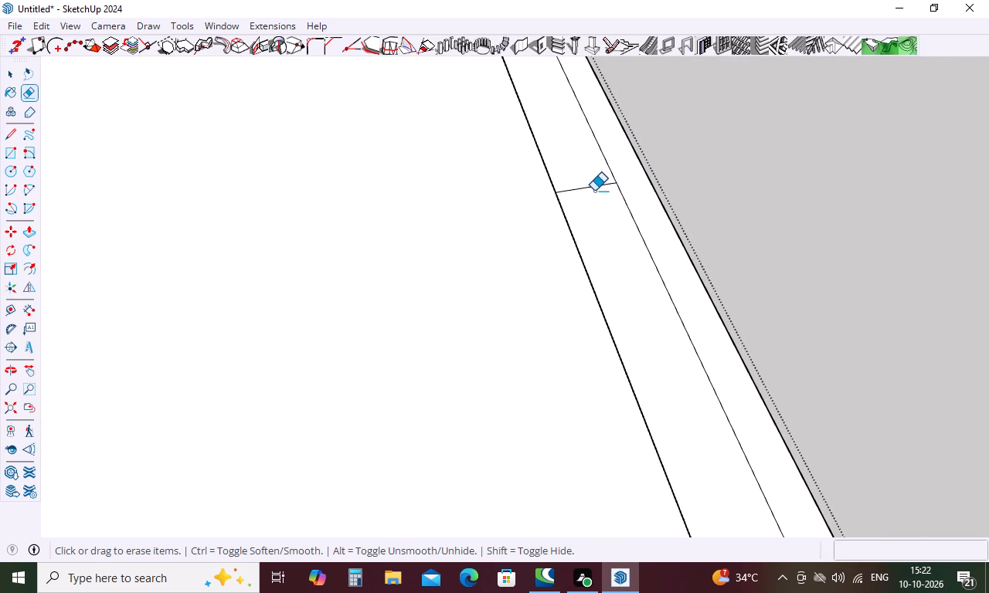
drag(594, 188, 593, 205)
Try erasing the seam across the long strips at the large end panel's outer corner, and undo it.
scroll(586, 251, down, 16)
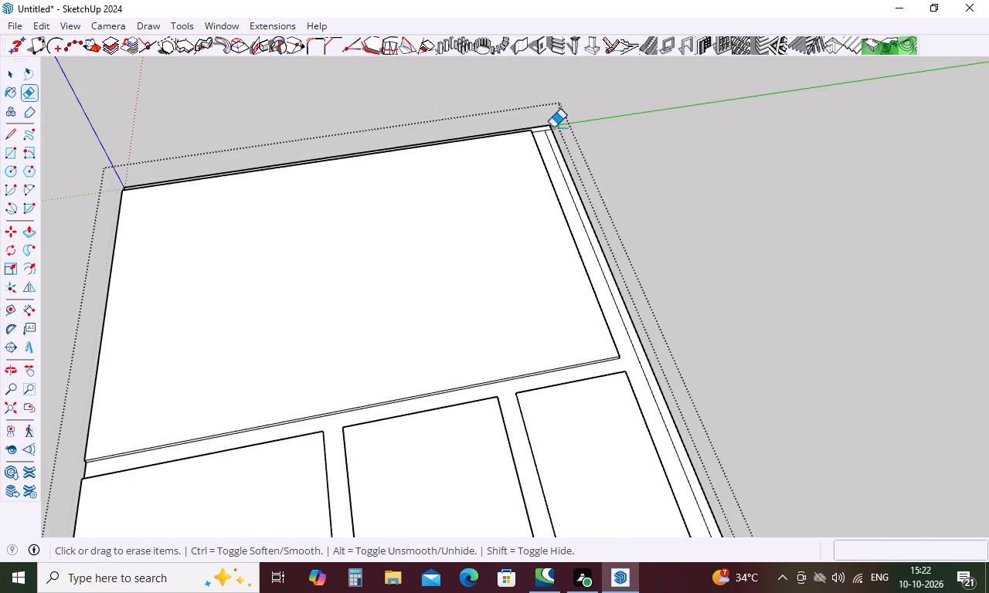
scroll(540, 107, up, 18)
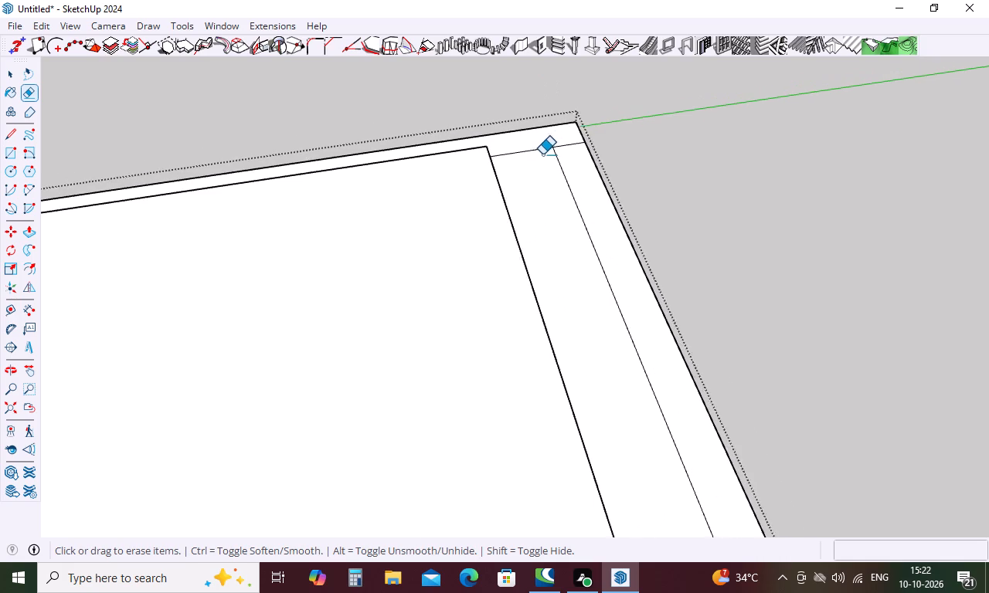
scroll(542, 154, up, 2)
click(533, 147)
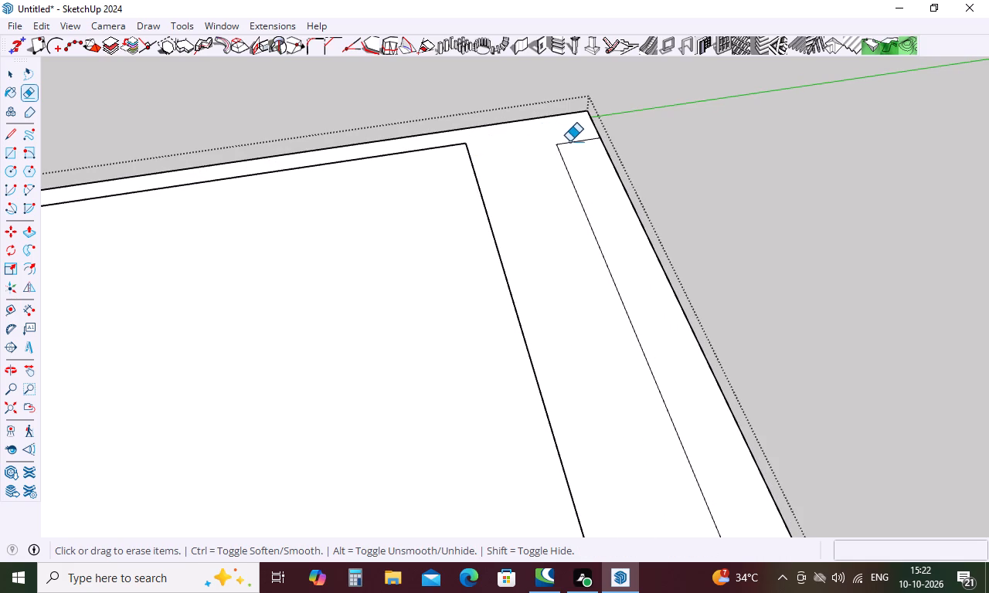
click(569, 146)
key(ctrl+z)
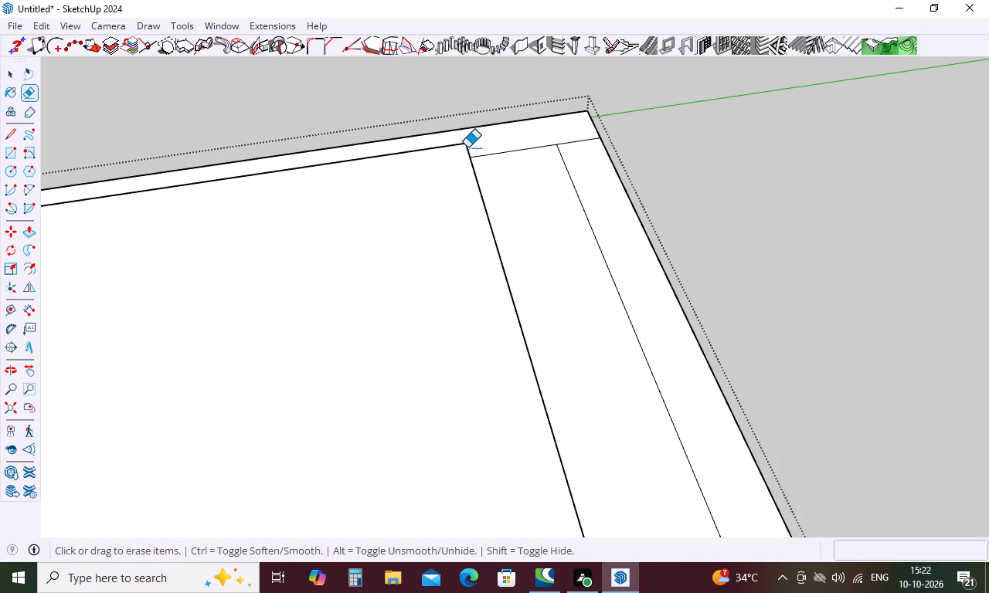
Erase the leftover cross seams and the lengthwise inner line on the end strip at the frame's outer corner.
click(488, 154)
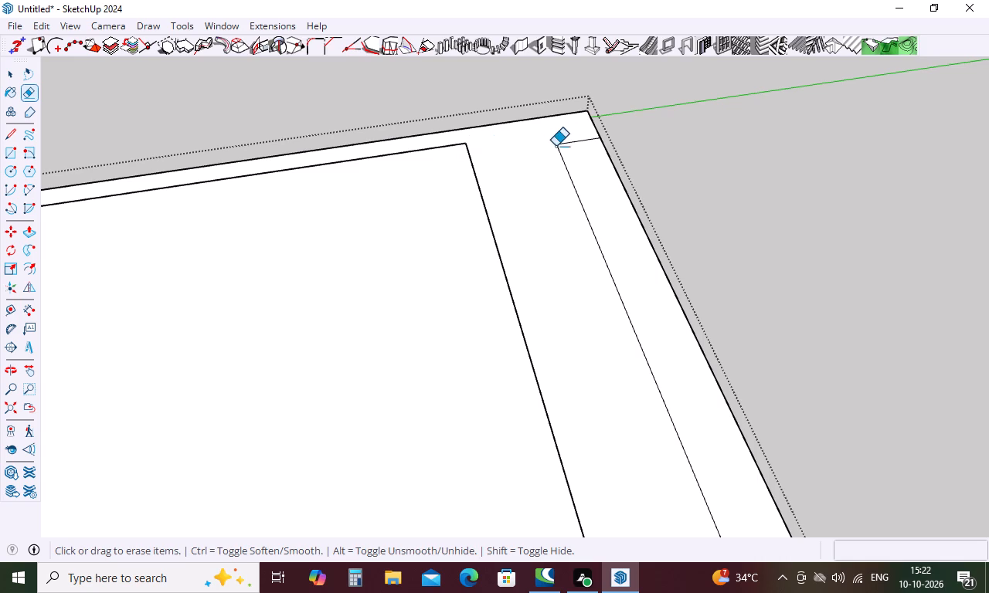
click(565, 144)
click(566, 165)
Finish editing the cleaned cabinet frame and close its group.
scroll(555, 131, down, 10)
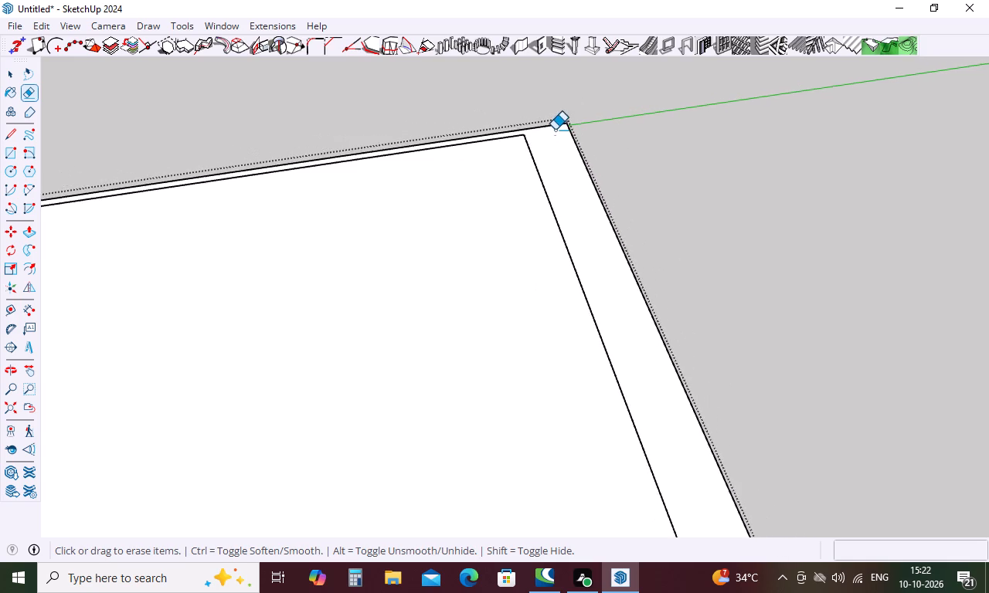
scroll(555, 130, down, 19)
middle_drag(525, 240, 926, 293)
scroll(918, 303, up, 1)
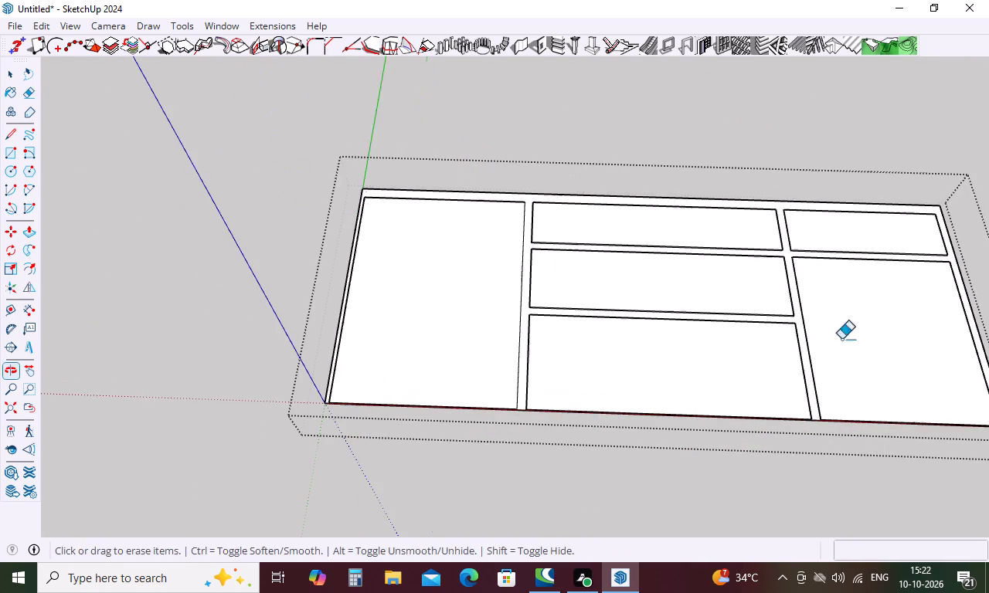
middle_drag(499, 446, 590, 217)
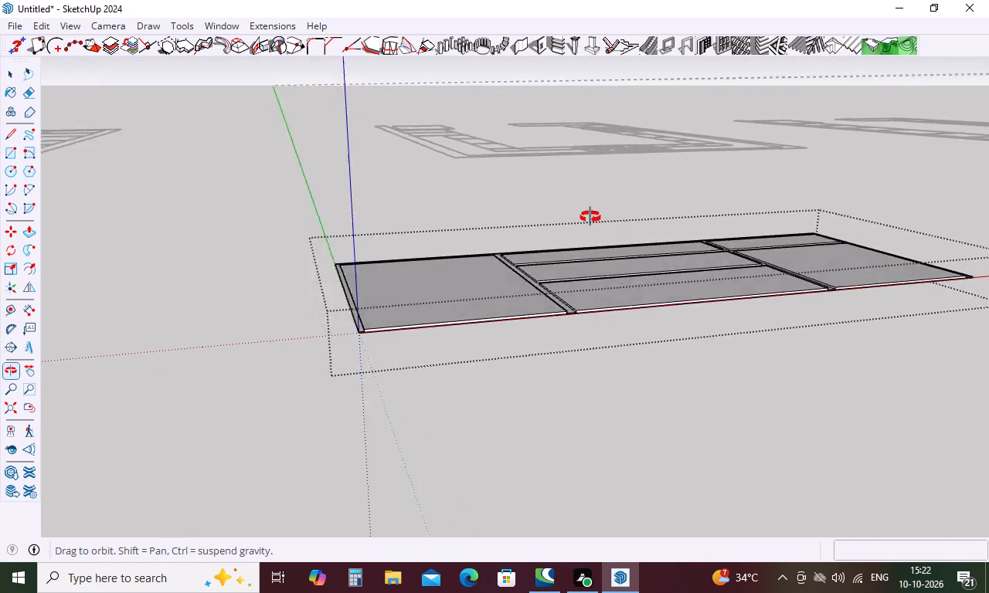
middle_drag(590, 217, 571, 223)
scroll(457, 339, up, 5)
middle_drag(443, 360, 455, 244)
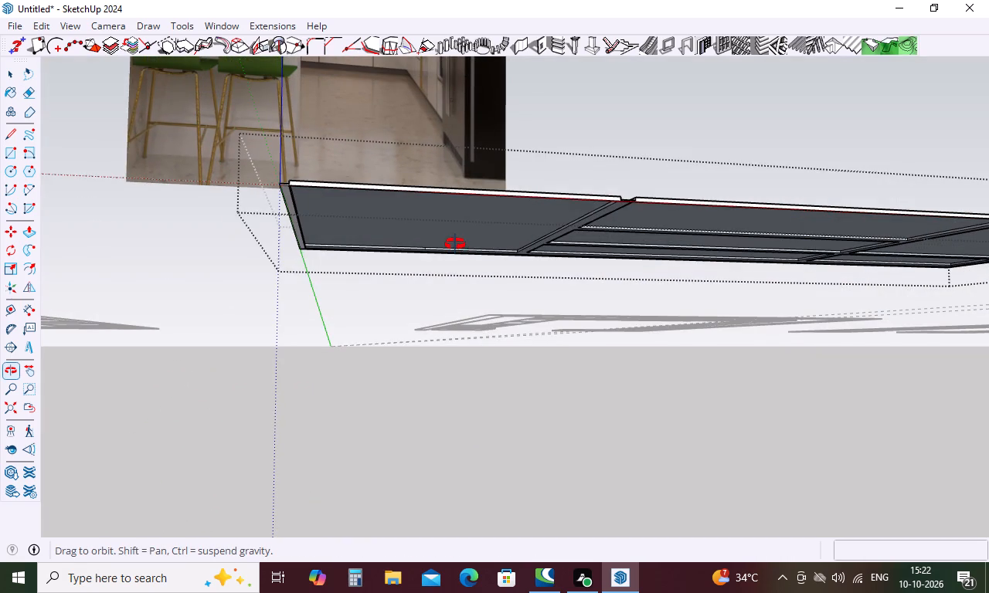
middle_drag(455, 244, 364, 381)
scroll(364, 334, down, 11)
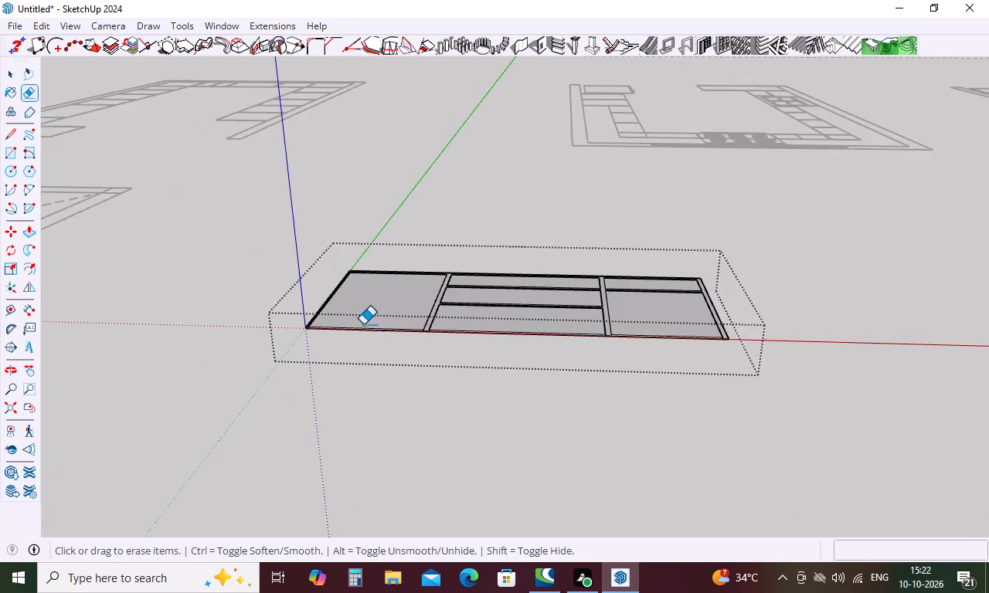
scroll(365, 318, down, 5)
middle_drag(627, 373, 596, 403)
key(space)
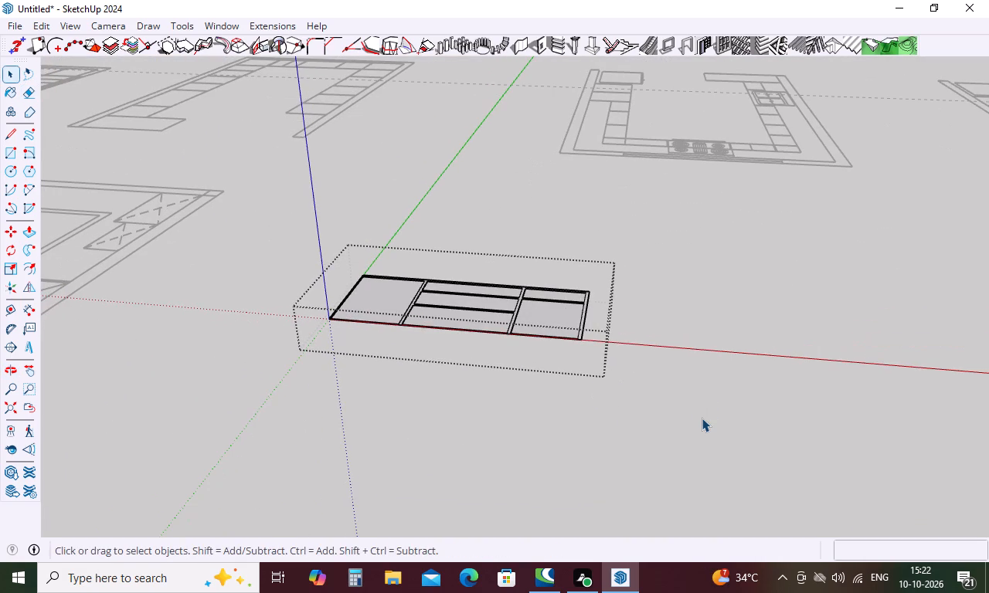
click(703, 417)
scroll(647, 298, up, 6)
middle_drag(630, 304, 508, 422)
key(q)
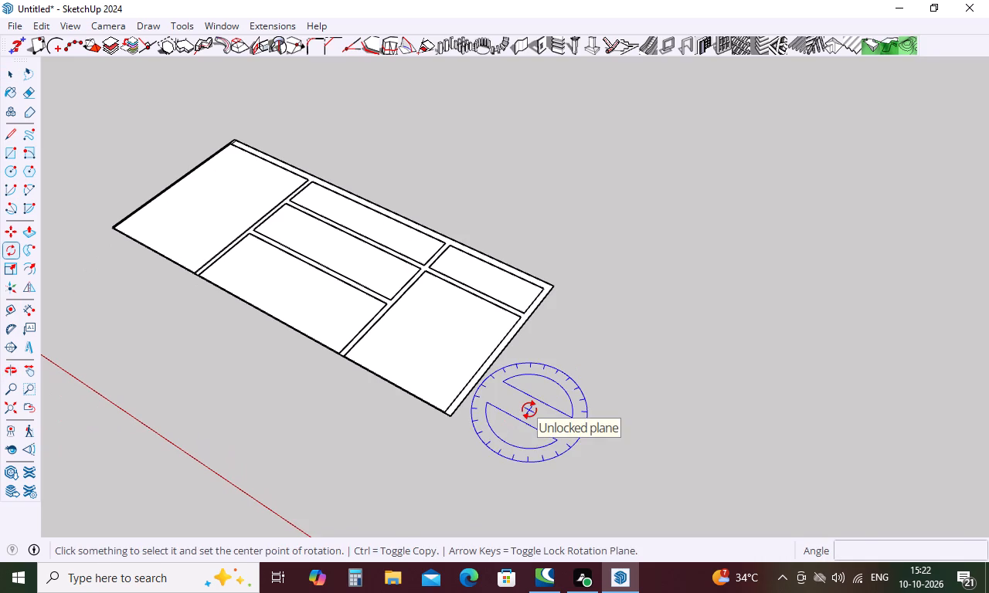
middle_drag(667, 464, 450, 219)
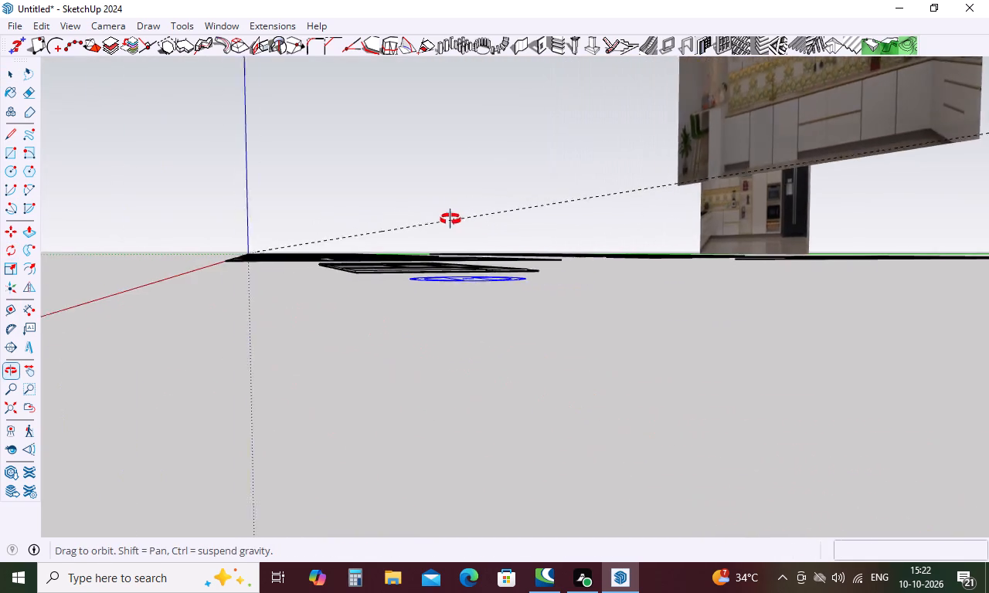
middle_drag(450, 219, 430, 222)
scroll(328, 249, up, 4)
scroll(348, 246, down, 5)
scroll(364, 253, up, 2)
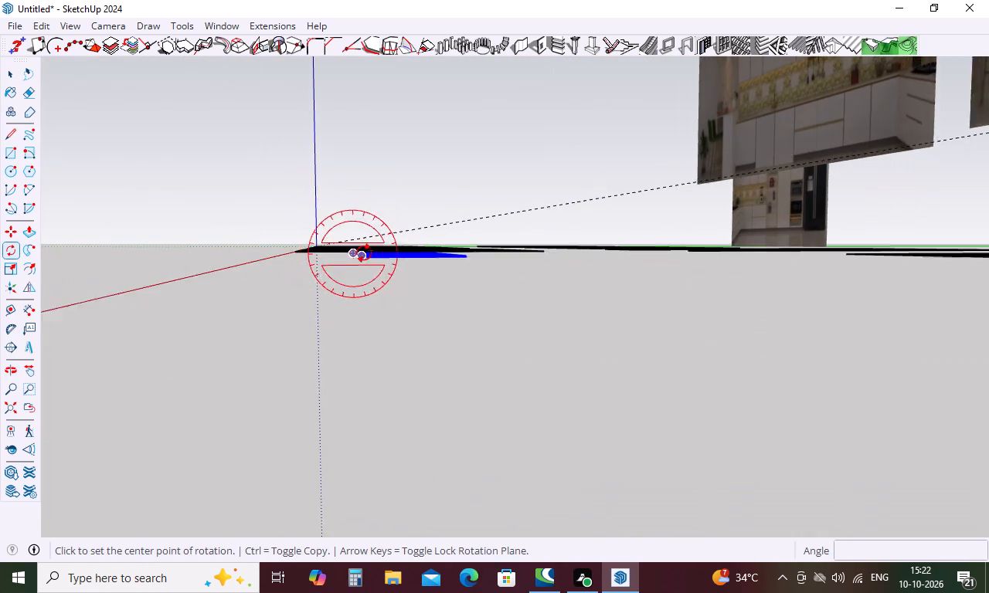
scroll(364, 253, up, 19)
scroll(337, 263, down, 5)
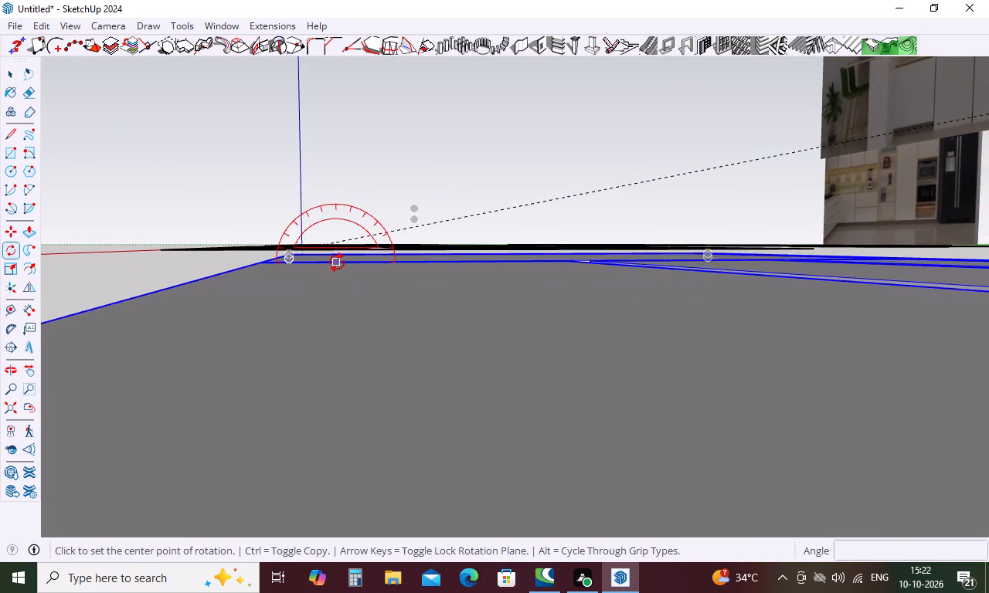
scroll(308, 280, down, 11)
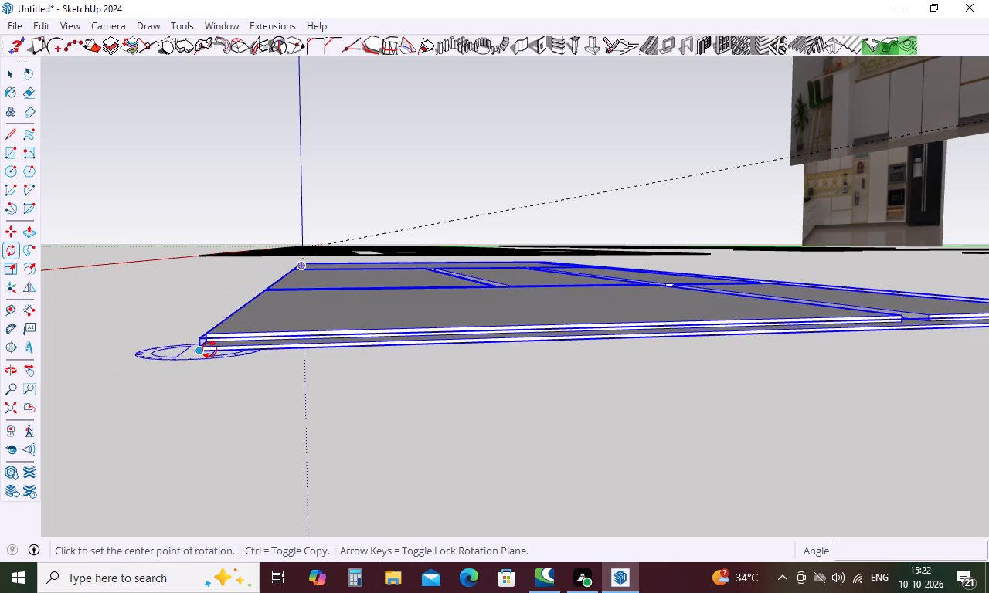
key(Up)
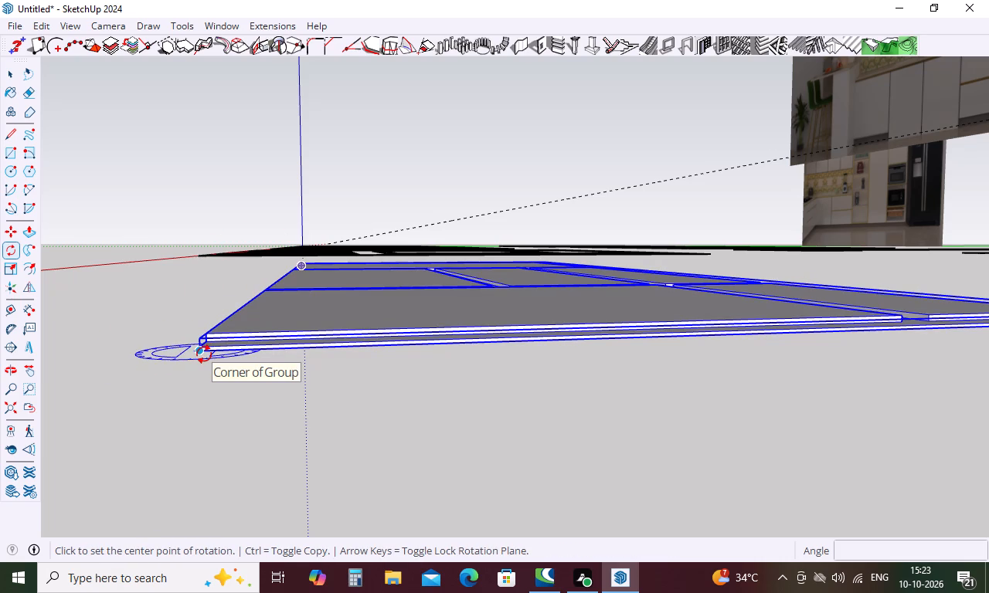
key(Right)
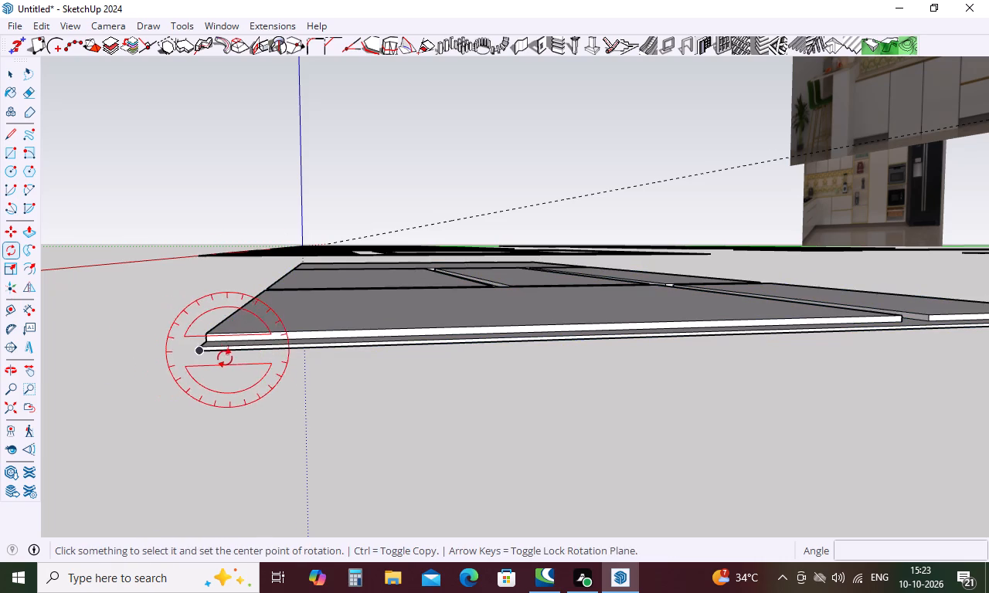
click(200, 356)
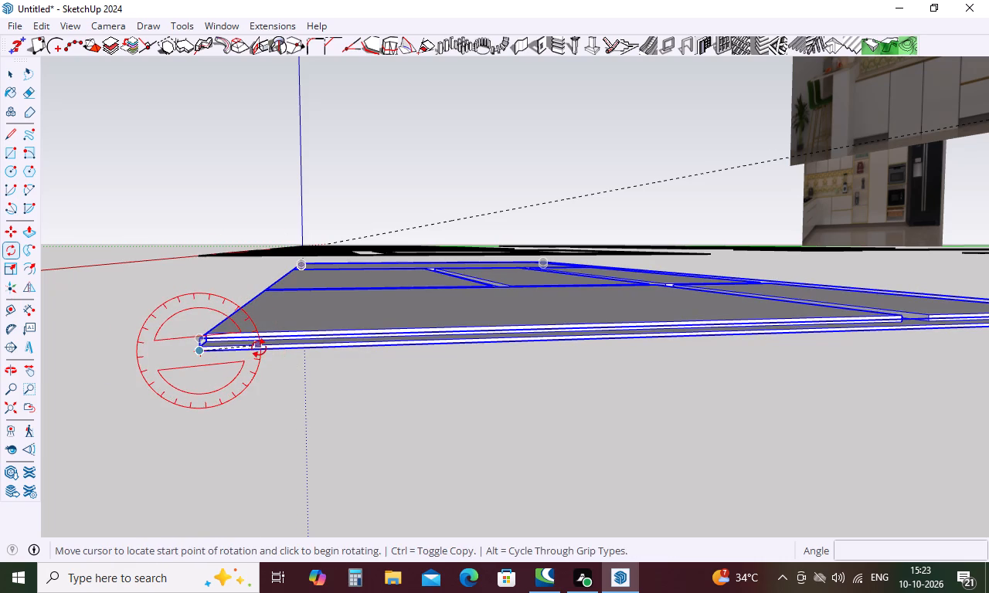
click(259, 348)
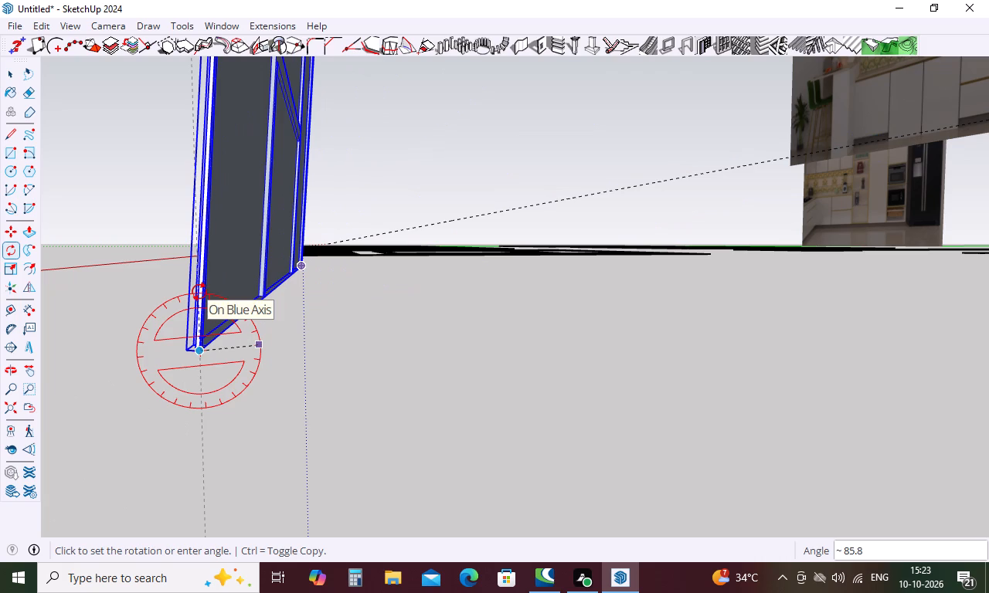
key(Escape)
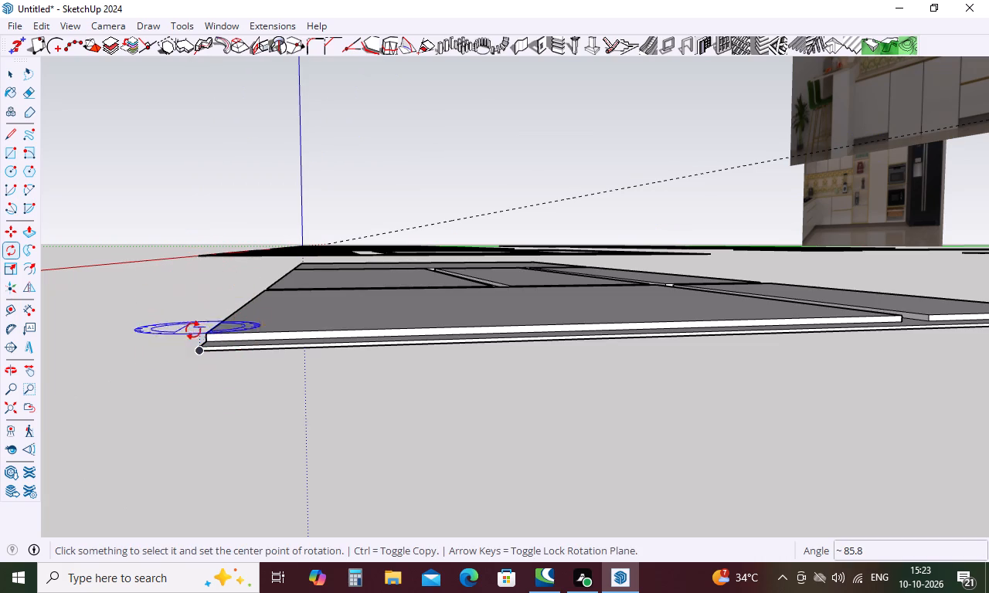
Rotate the frame group 90 degrees about the red axis at its lower corner so it stands upright.
key(Up)
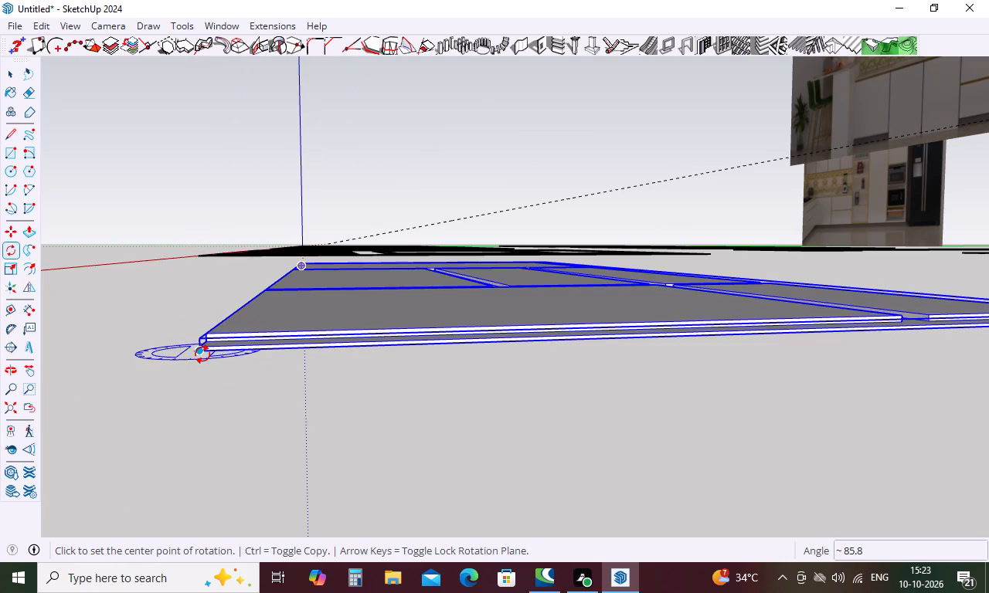
key(Down)
key(Right)
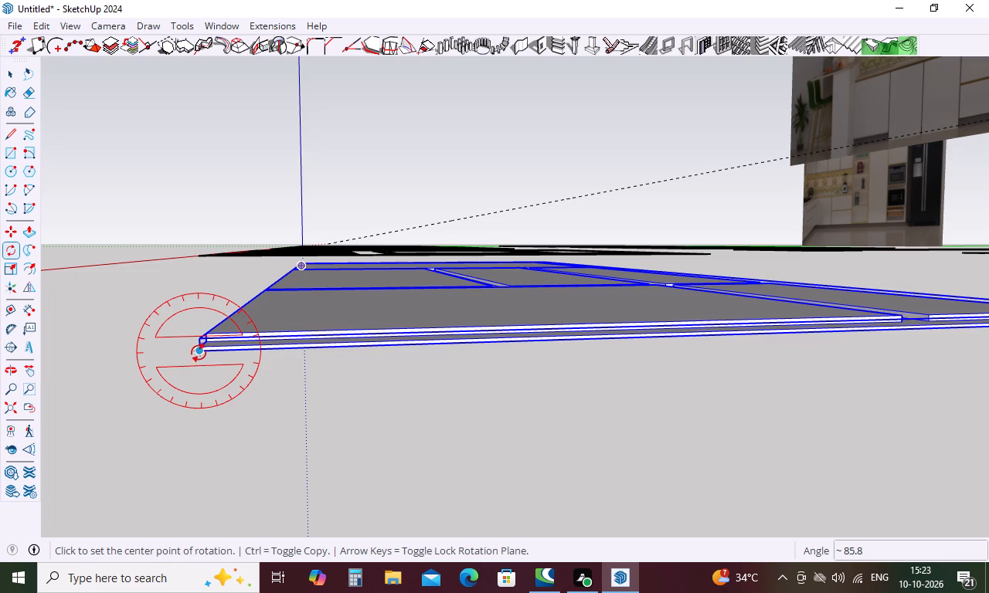
click(199, 352)
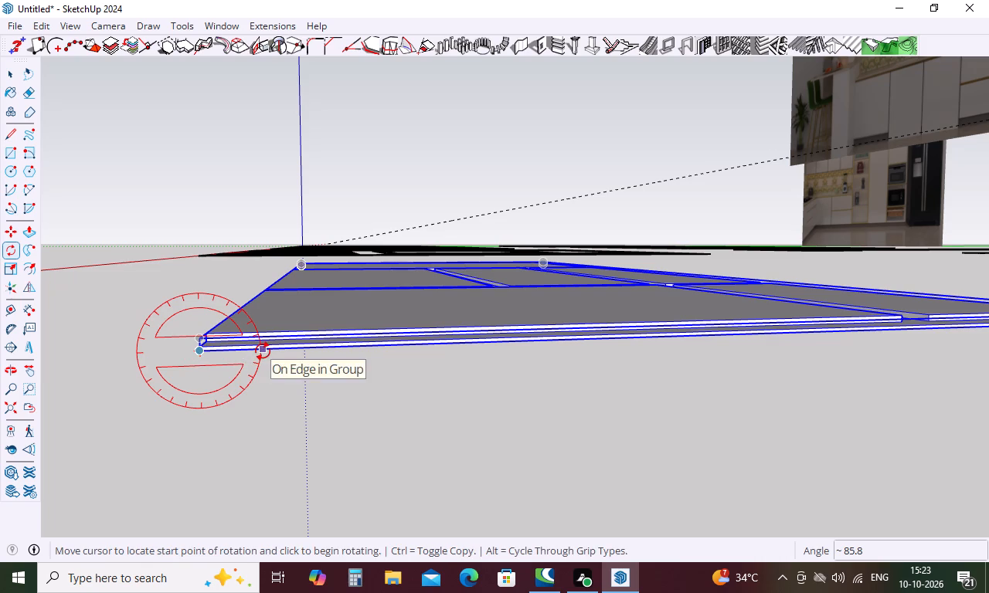
click(263, 351)
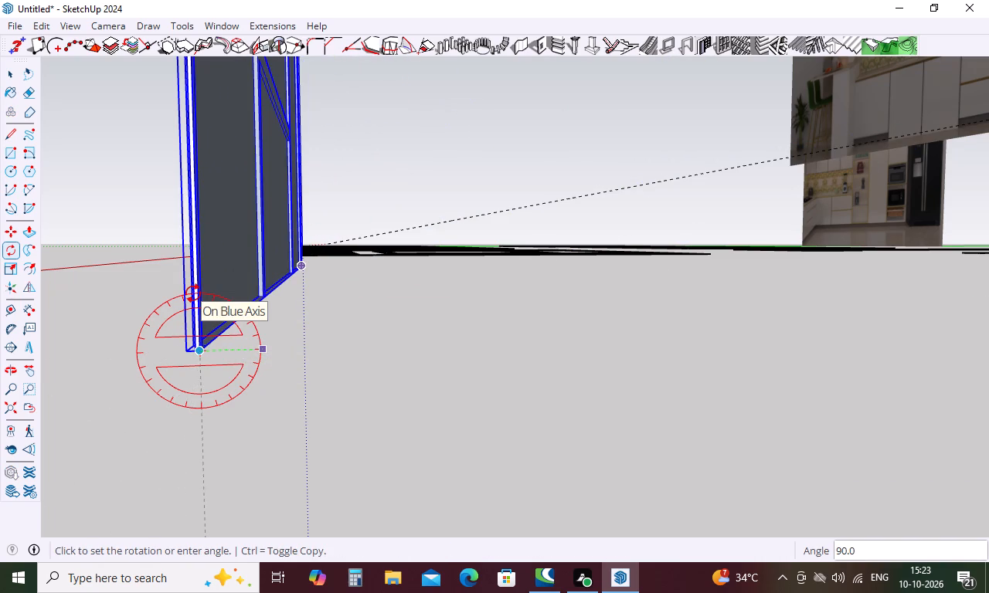
click(193, 293)
Move the upright frame by its bottom corner onto the U-shaped counter's inner back corner, just above the recessed toe kick.
scroll(236, 361, down, 5)
middle_drag(247, 364, 396, 419)
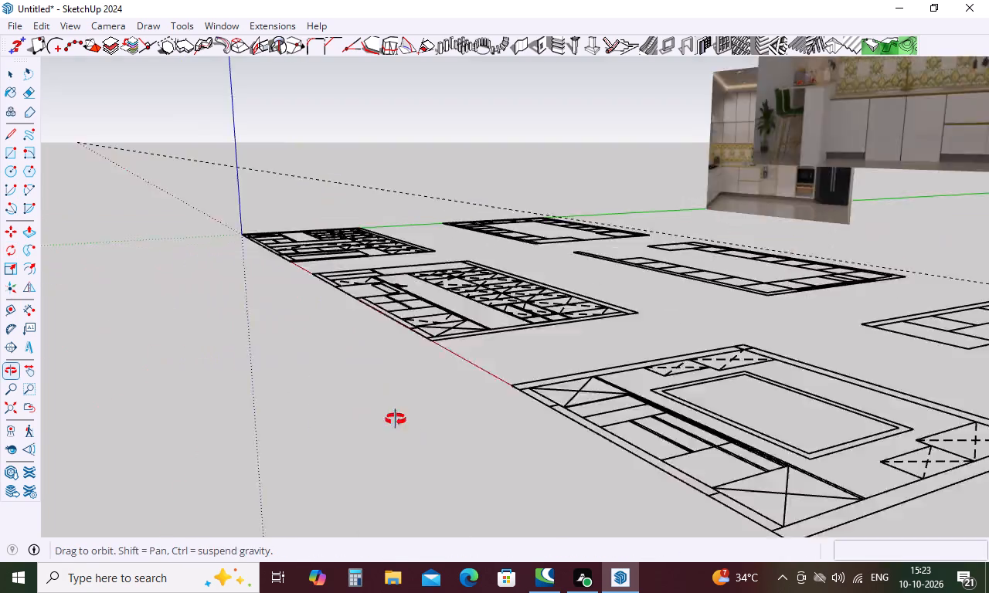
middle_drag(396, 419, 599, 376)
scroll(480, 274, down, 17)
scroll(663, 286, up, 6)
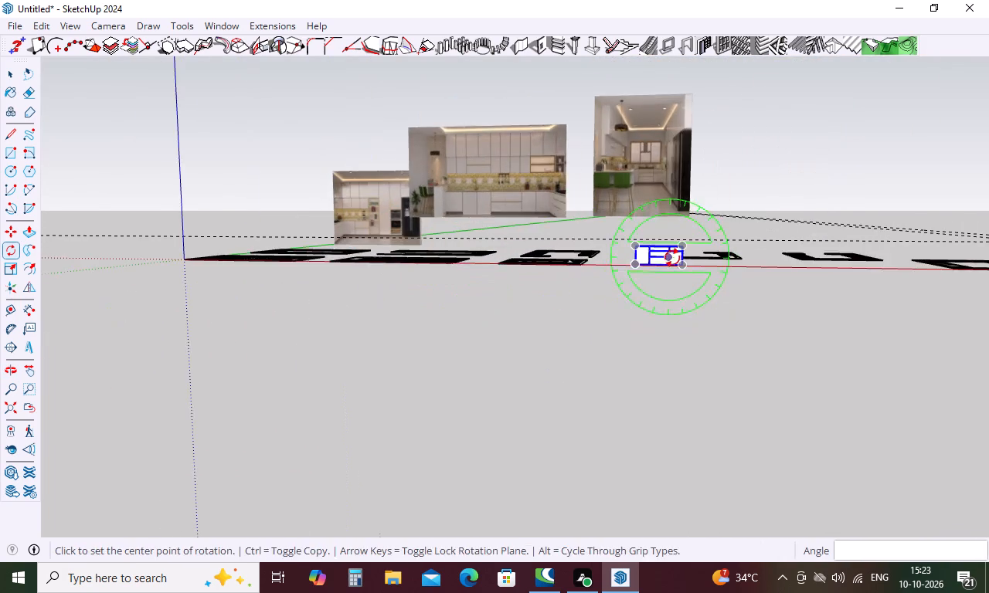
scroll(673, 249, up, 20)
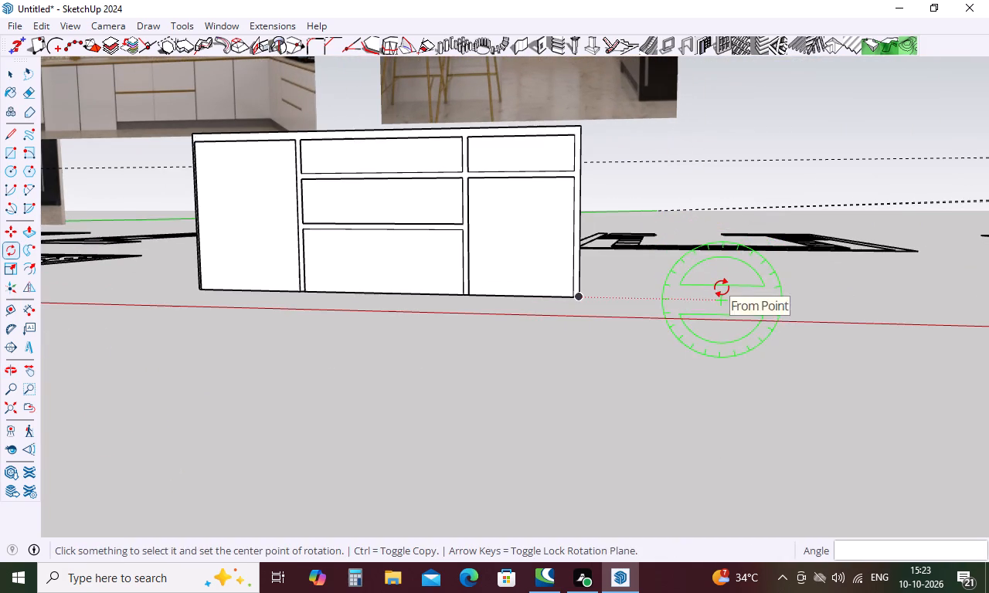
key(space)
text(m)
scroll(254, 273, up, 1)
middle_drag(253, 274, 318, 296)
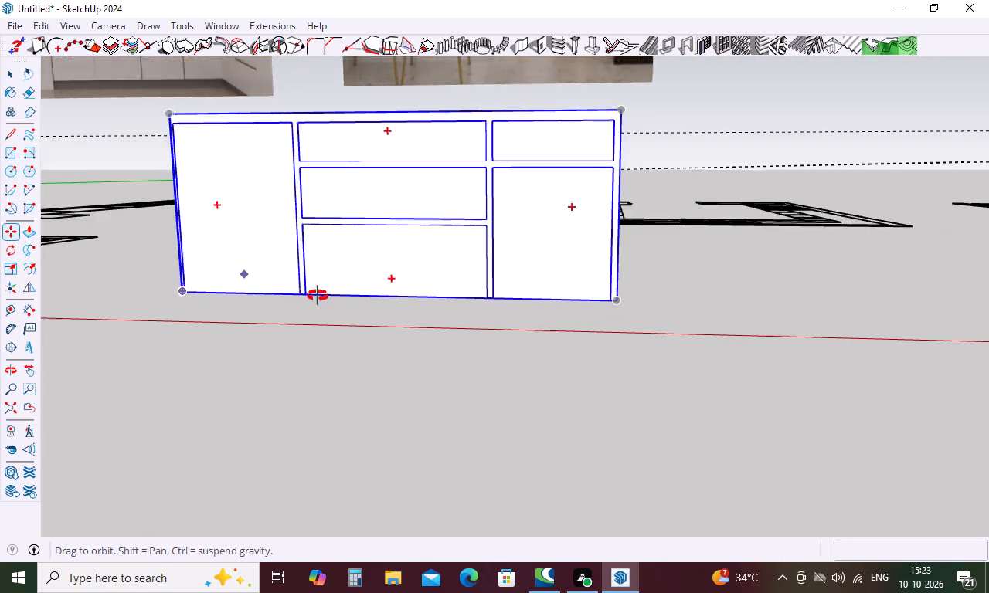
middle_drag(318, 296, 441, 299)
scroll(224, 332, up, 5)
scroll(207, 305, down, 5)
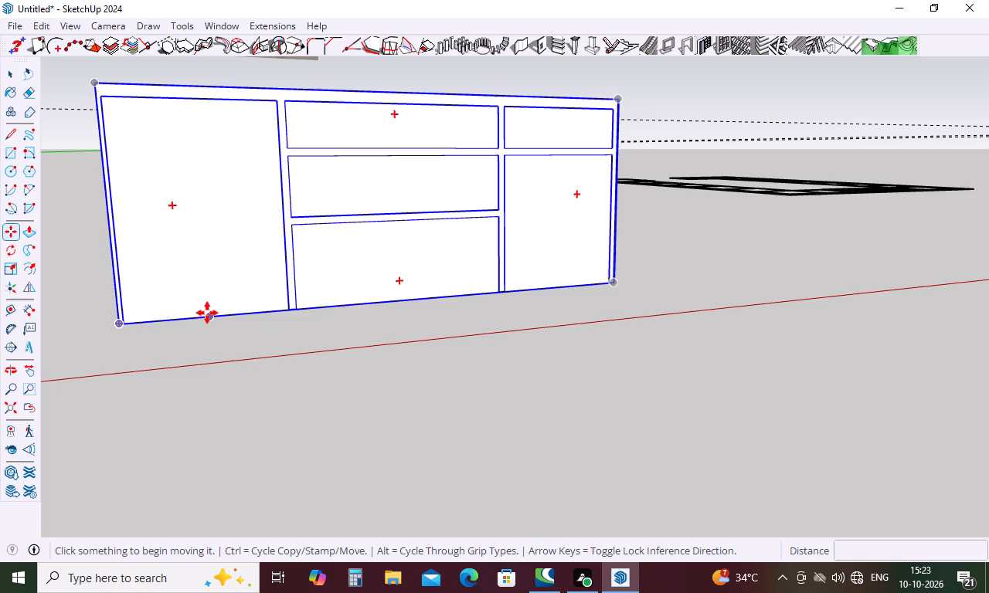
scroll(117, 324, up, 10)
click(121, 323)
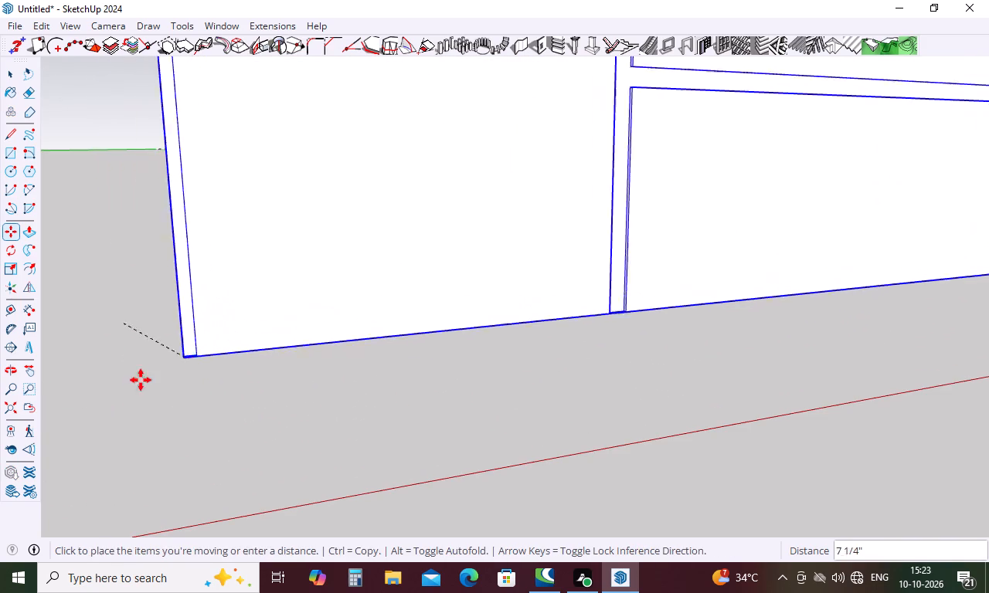
scroll(28, 424, down, 12)
scroll(309, 383, down, 19)
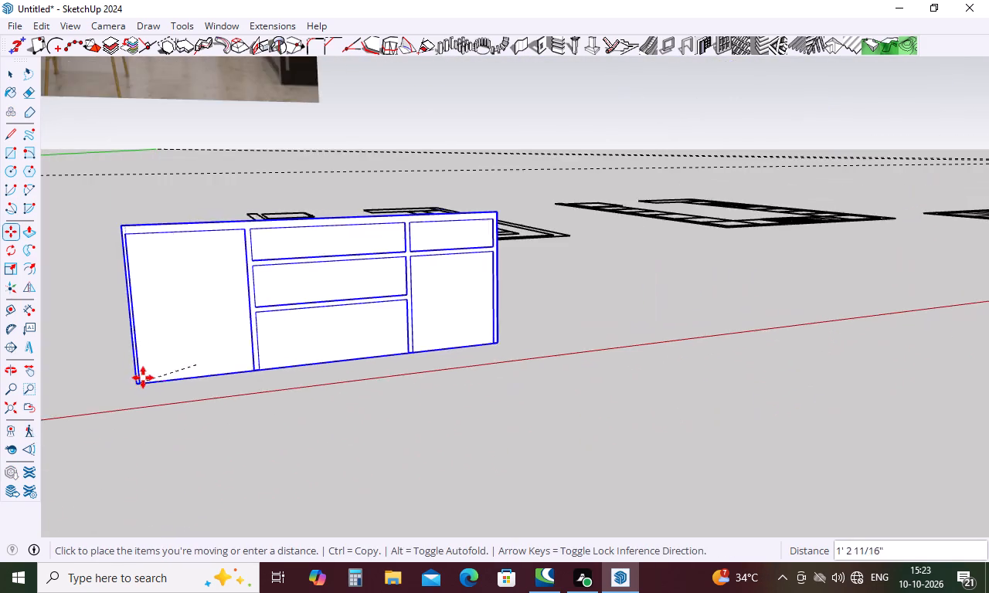
scroll(143, 378, down, 17)
scroll(147, 374, down, 5)
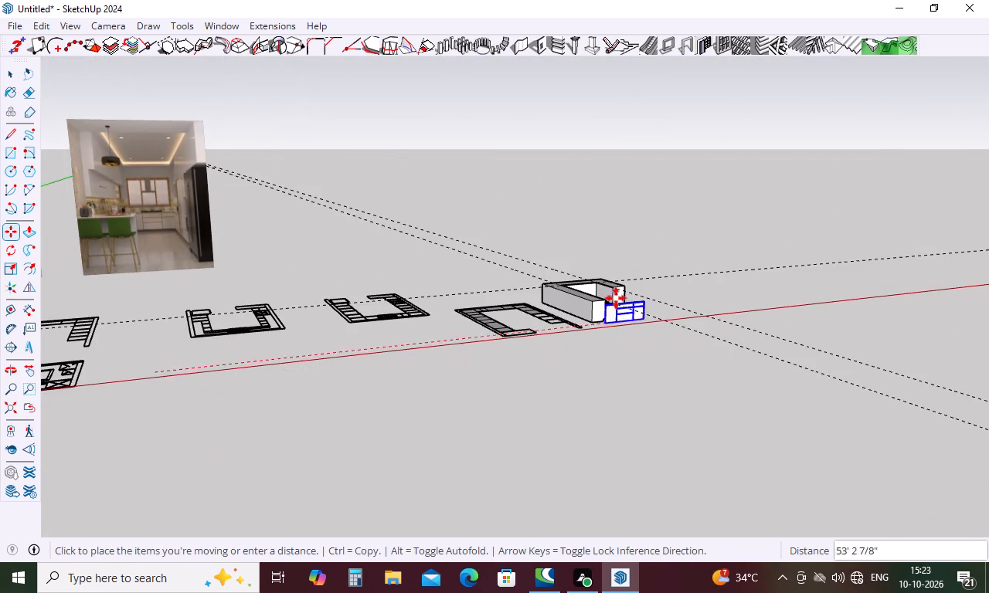
scroll(629, 271, up, 6)
scroll(623, 360, up, 6)
middle_drag(622, 361, 518, 383)
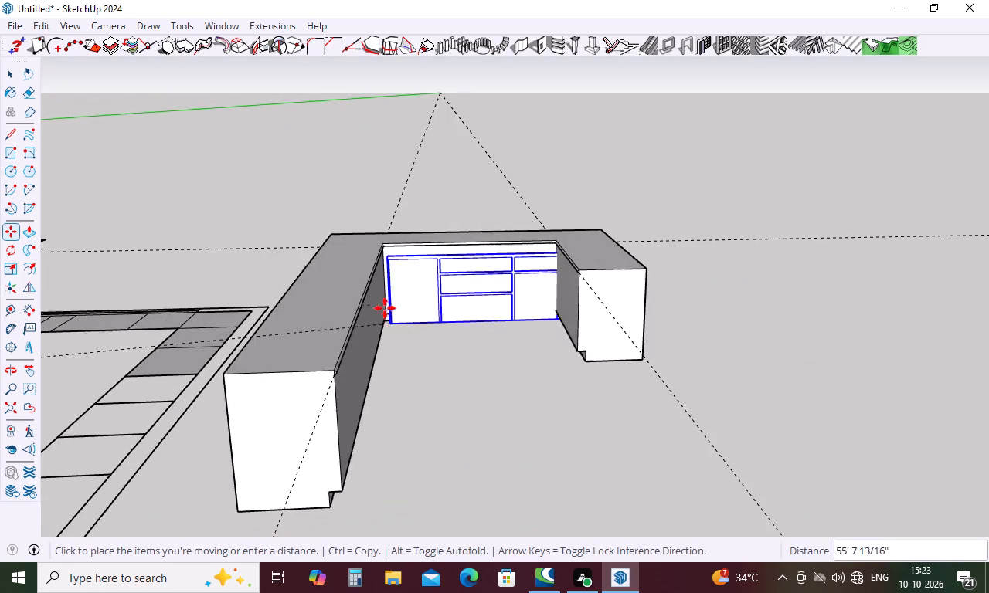
scroll(386, 292, up, 20)
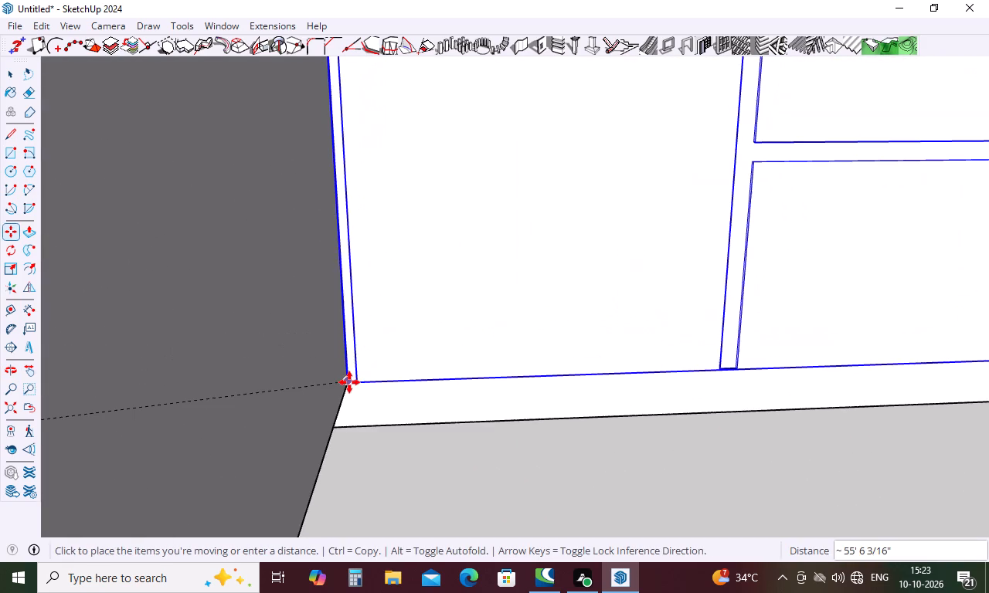
click(348, 383)
scroll(345, 398, down, 4)
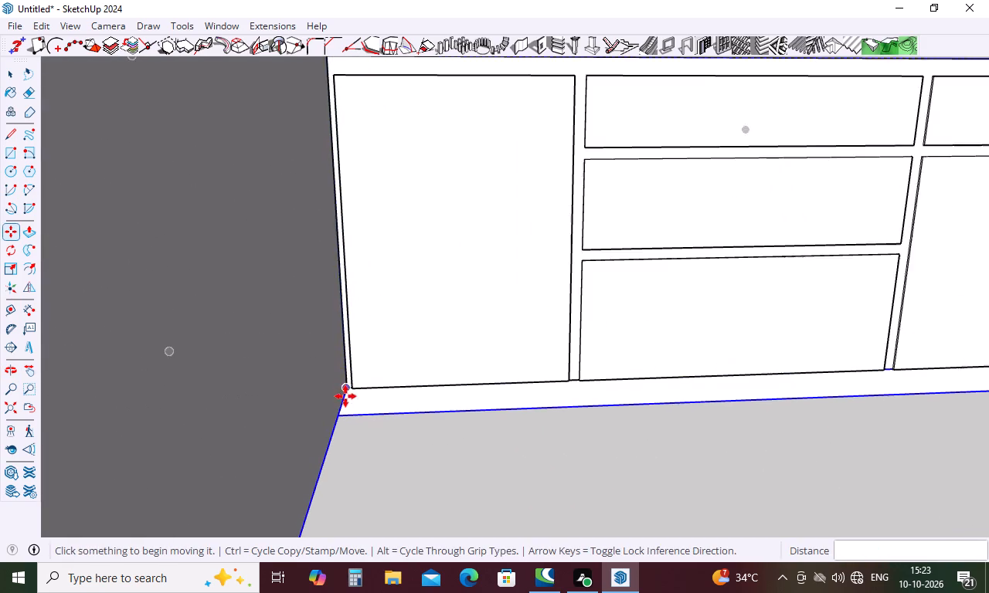
scroll(345, 396, down, 7)
middle_drag(455, 333, 374, 320)
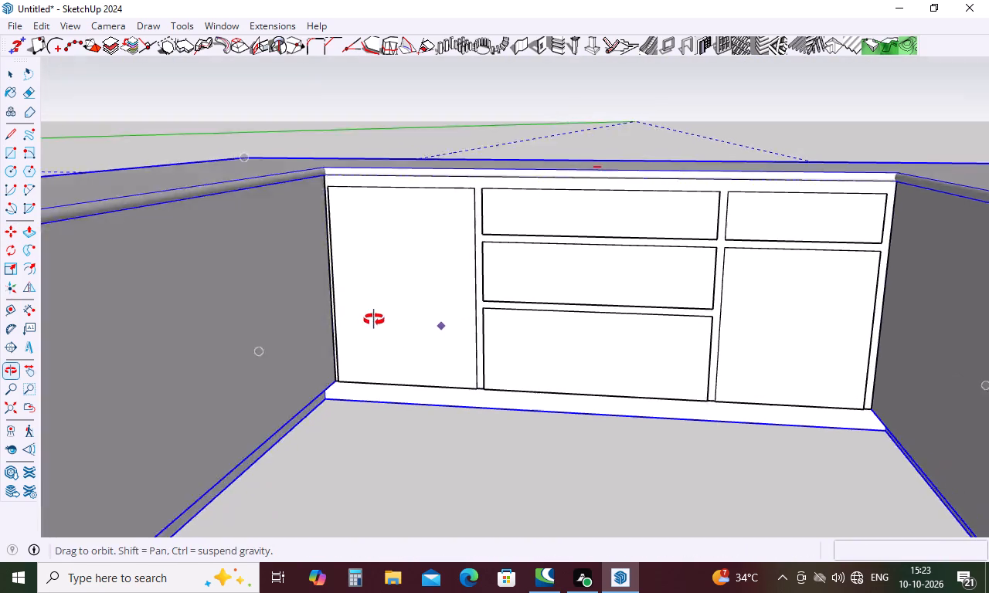
middle_drag(374, 320, 407, 303)
scroll(463, 248, down, 6)
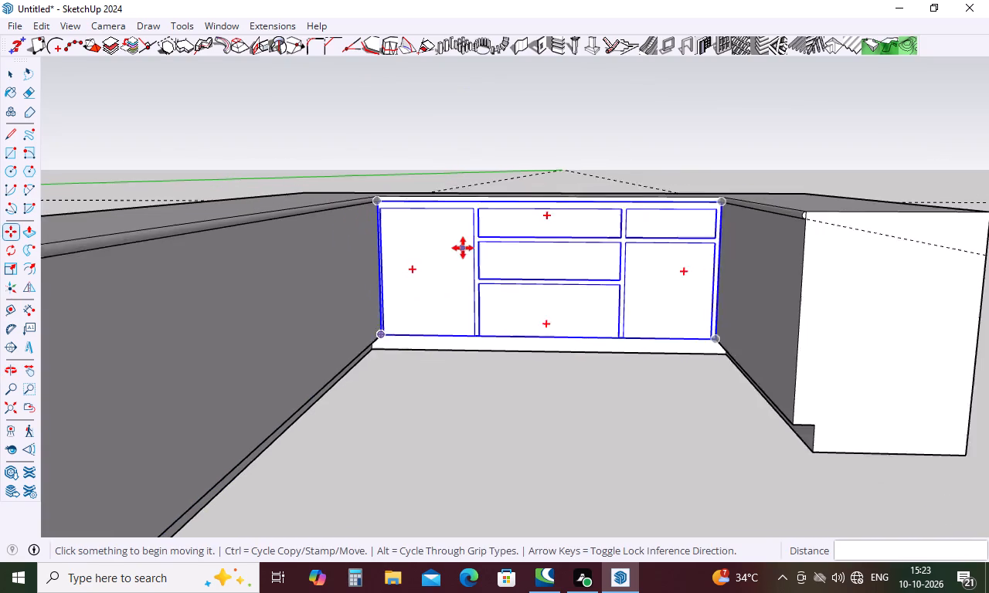
key(space)
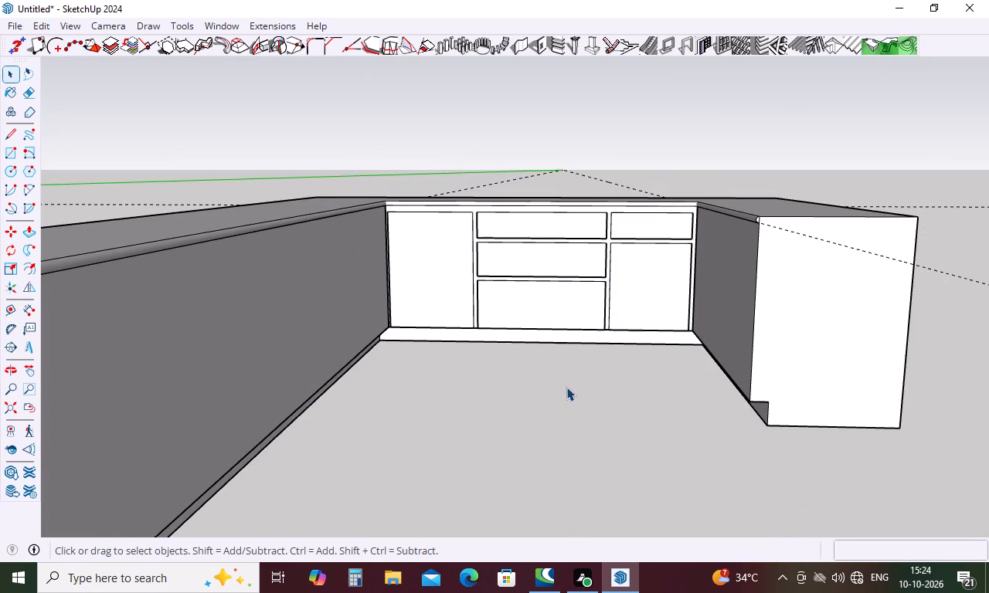
Inspect the upright cabinet frame's fit against the inner back face and corners of the U-shaped counter.
middle_drag(566, 387, 584, 290)
scroll(583, 173, up, 18)
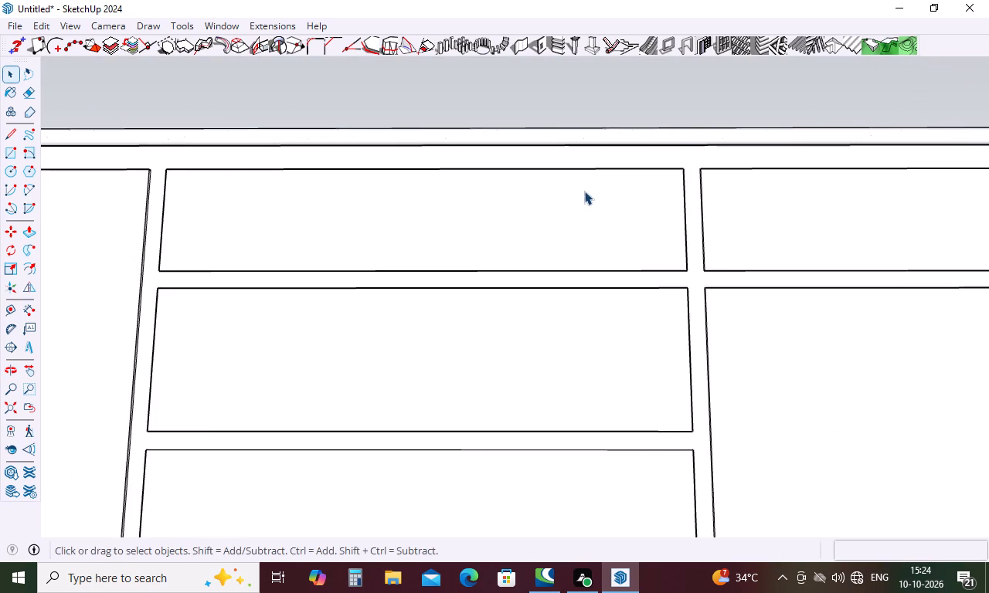
scroll(587, 187, down, 11)
middle_drag(601, 181, 584, 297)
scroll(583, 298, up, 4)
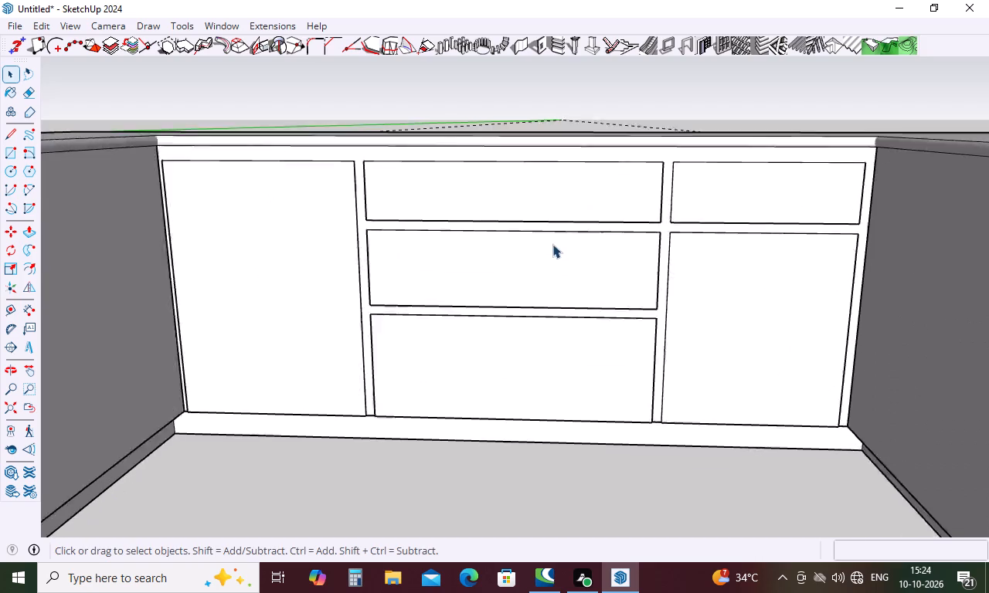
scroll(552, 244, up, 2)
middle_drag(364, 243, 236, 305)
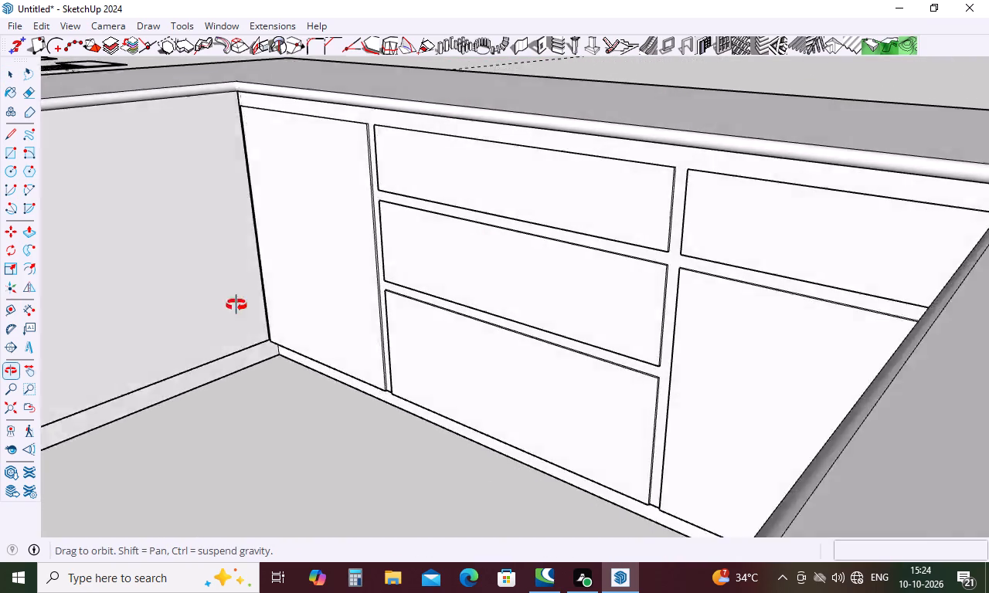
middle_drag(236, 305, 463, 300)
Study the kitchen reference photos, especially the base cabinets below the window and along the long wall.
scroll(612, 242, down, 17)
scroll(612, 239, down, 8)
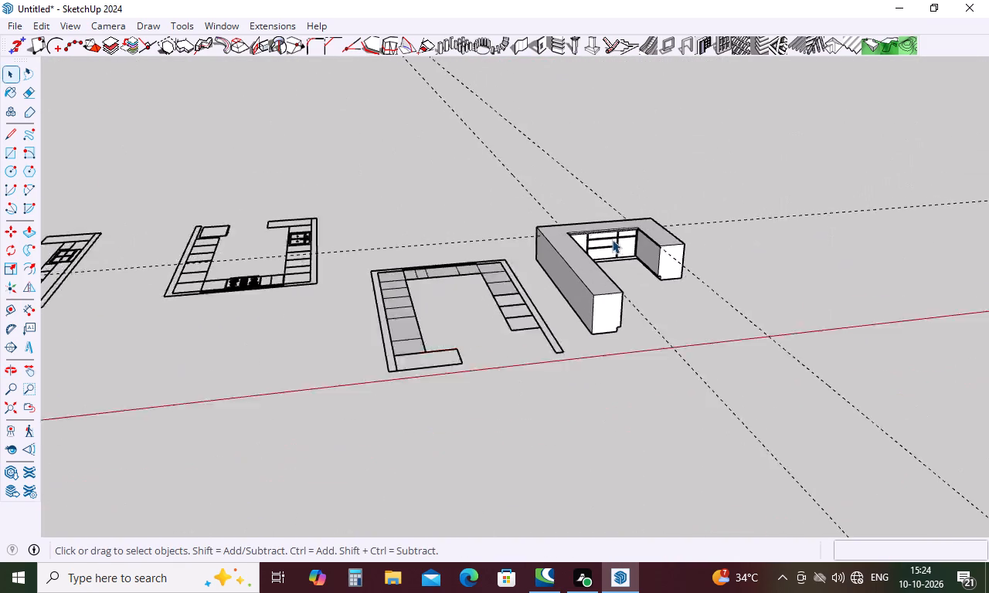
scroll(612, 239, down, 3)
scroll(275, 285, up, 5)
scroll(276, 283, down, 5)
scroll(438, 281, down, 11)
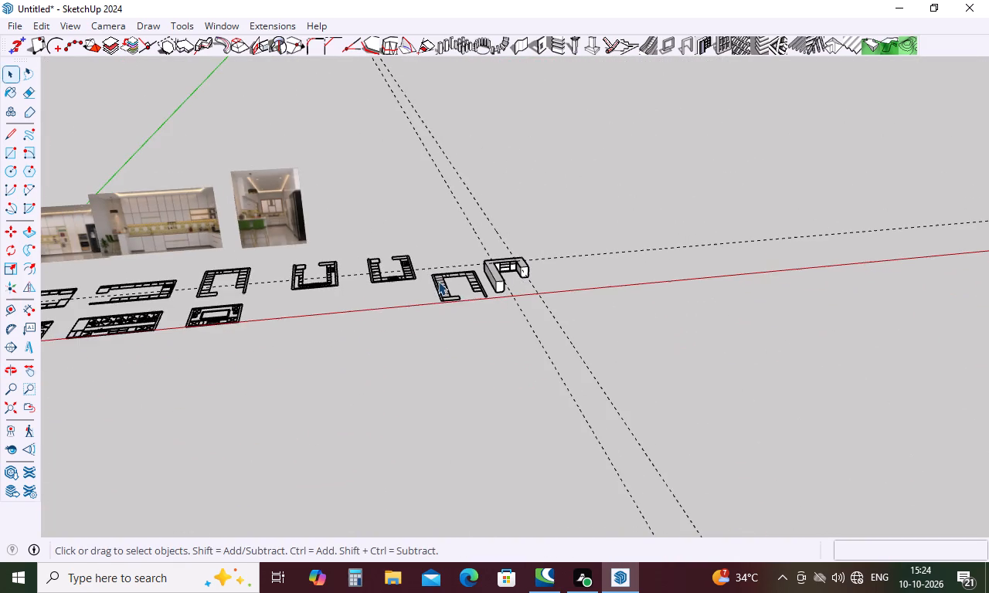
scroll(253, 210, up, 12)
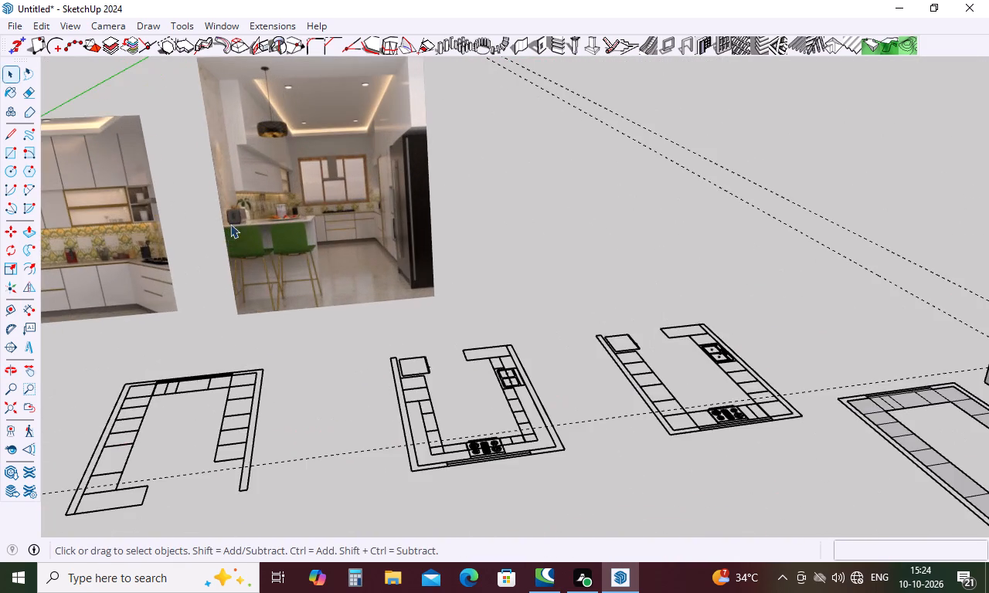
scroll(321, 154, up, 17)
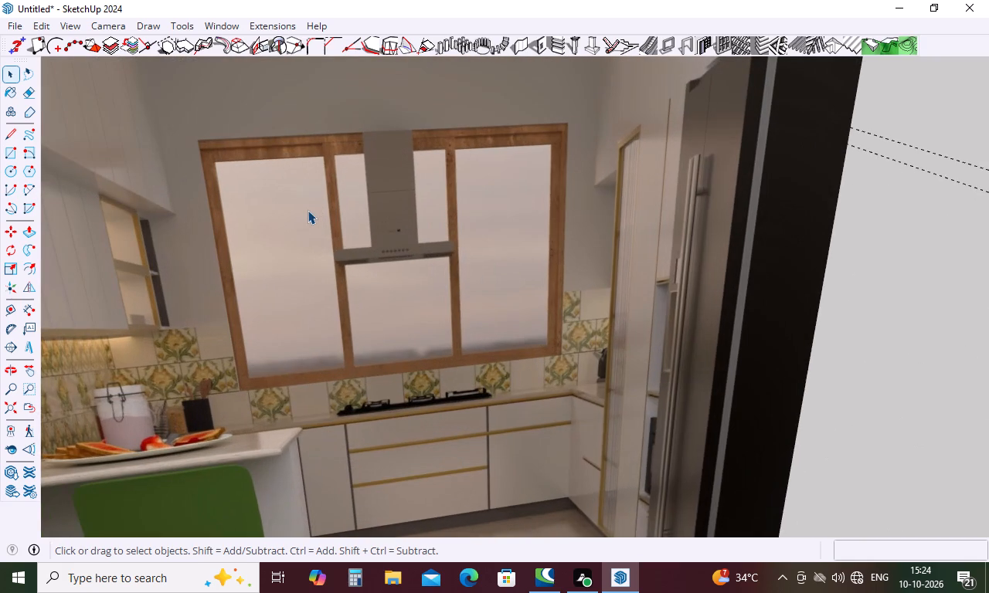
scroll(308, 210, down, 15)
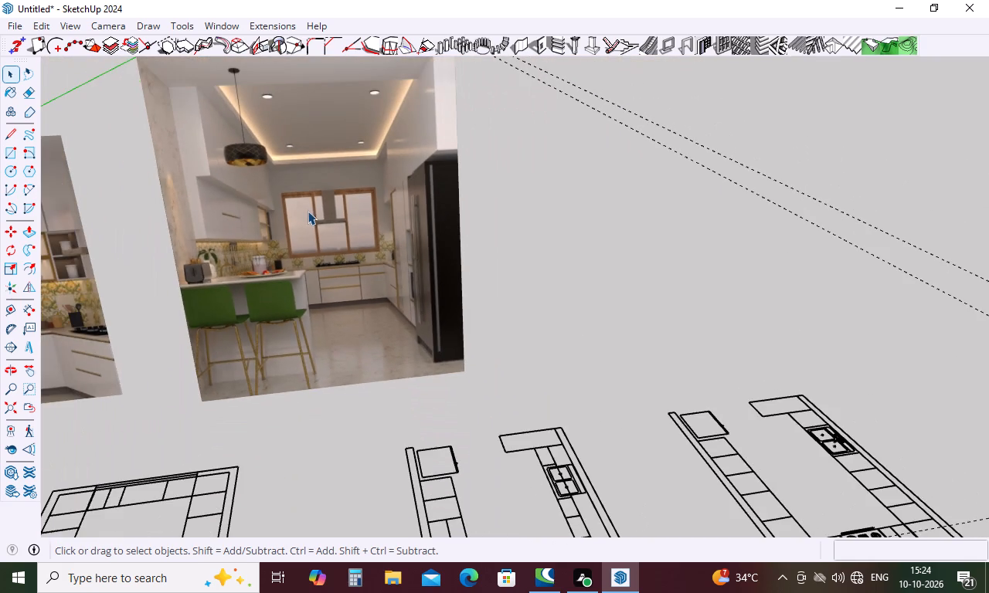
scroll(392, 201, down, 11)
scroll(220, 208, down, 5)
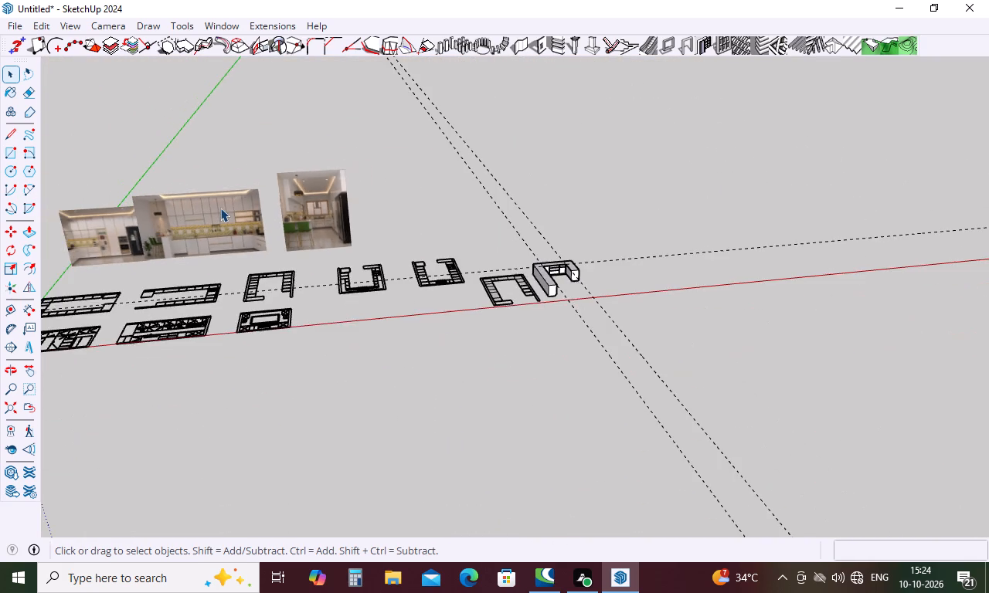
scroll(220, 208, down, 6)
scroll(150, 205, up, 12)
scroll(79, 225, up, 5)
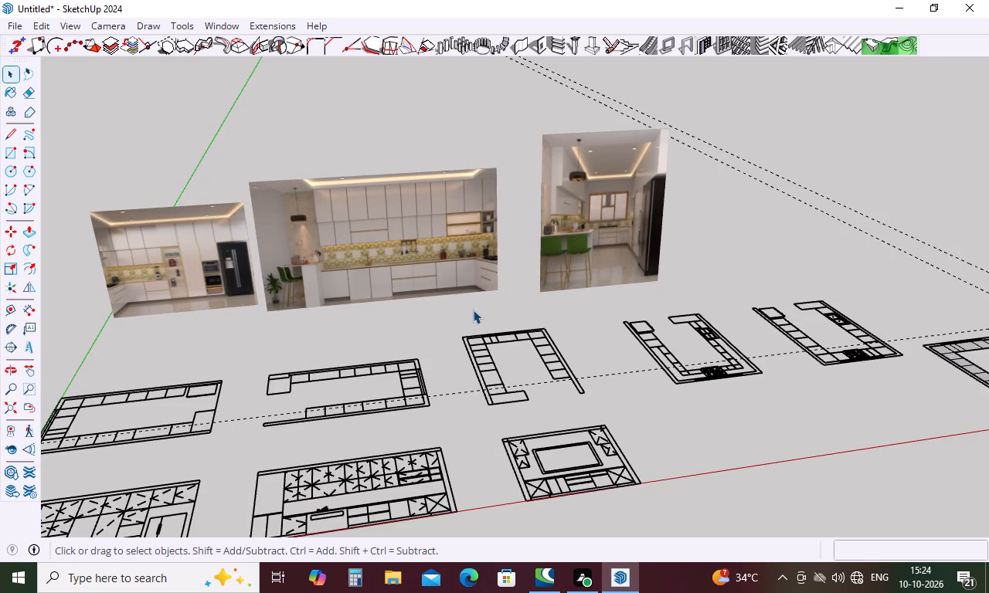
scroll(461, 312, down, 5)
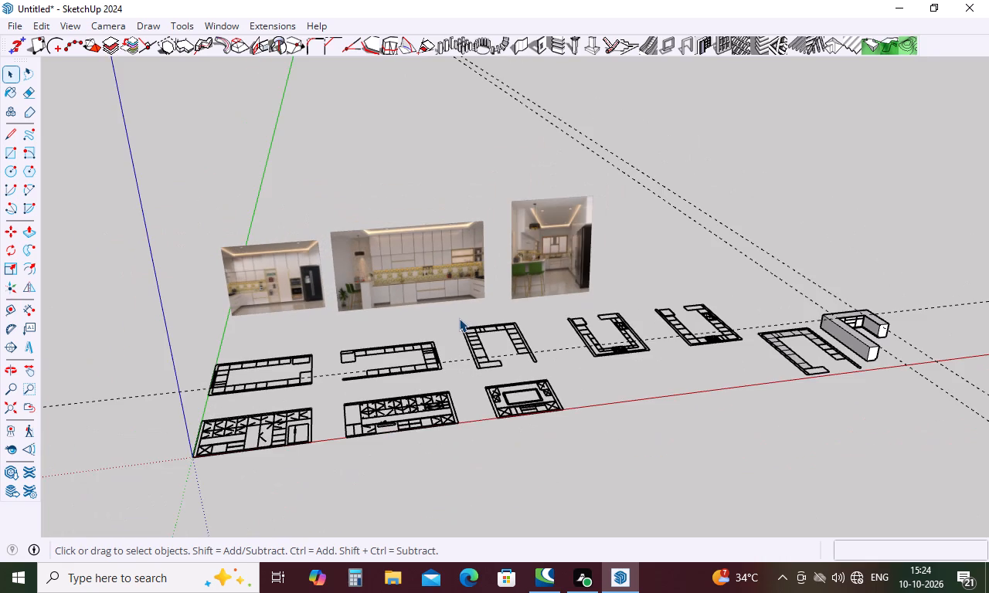
Open the drawings group, copy the middle wall elevation with the sink and overhead cabinets, and close the group.
double_click(410, 400)
scroll(391, 451, up, 5)
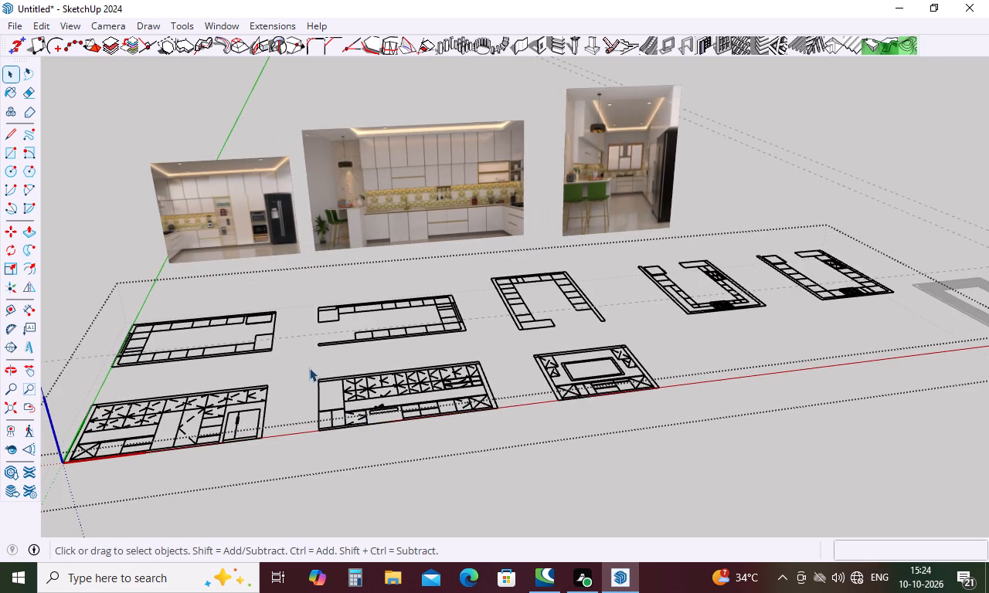
drag(309, 368, 525, 433)
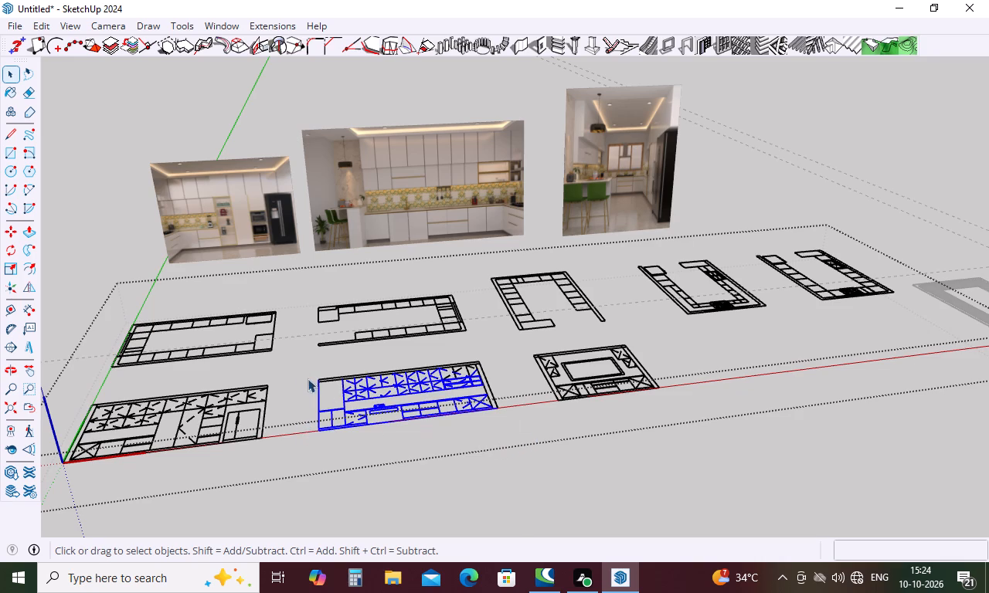
drag(303, 369, 512, 432)
drag(518, 412, 308, 399)
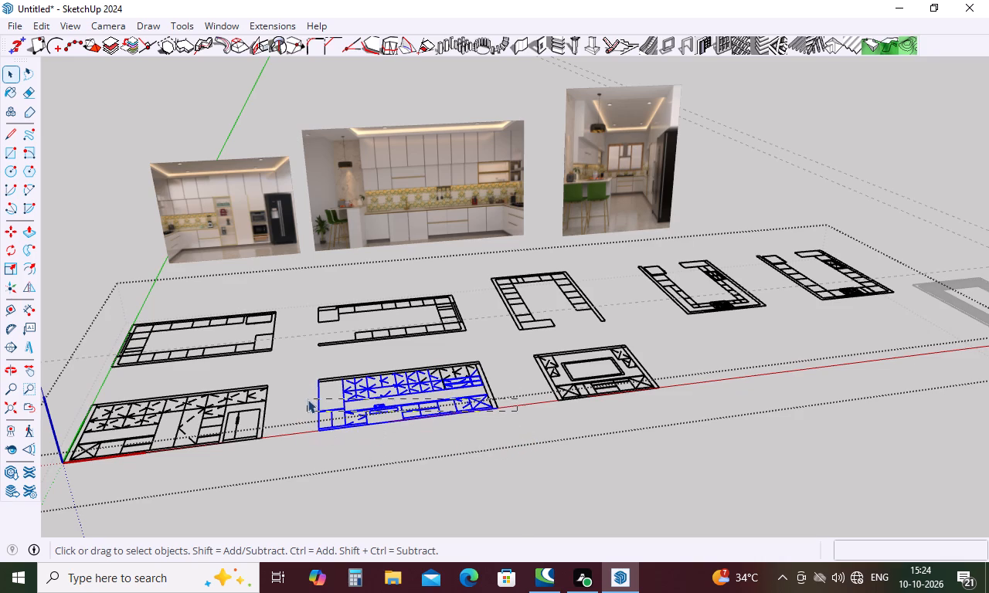
drag(308, 399, 325, 350)
drag(295, 363, 290, 412)
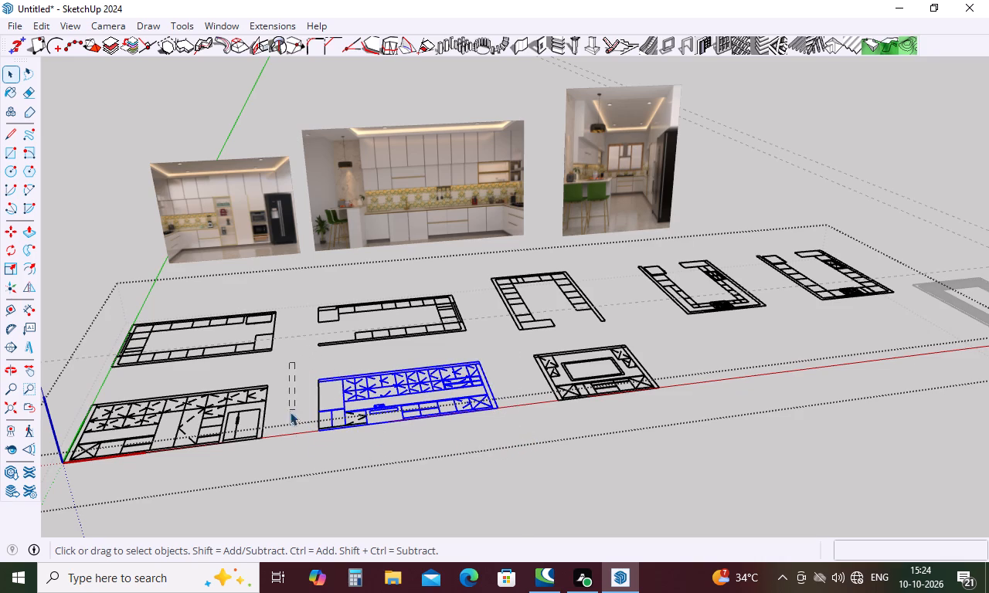
drag(290, 412, 515, 441)
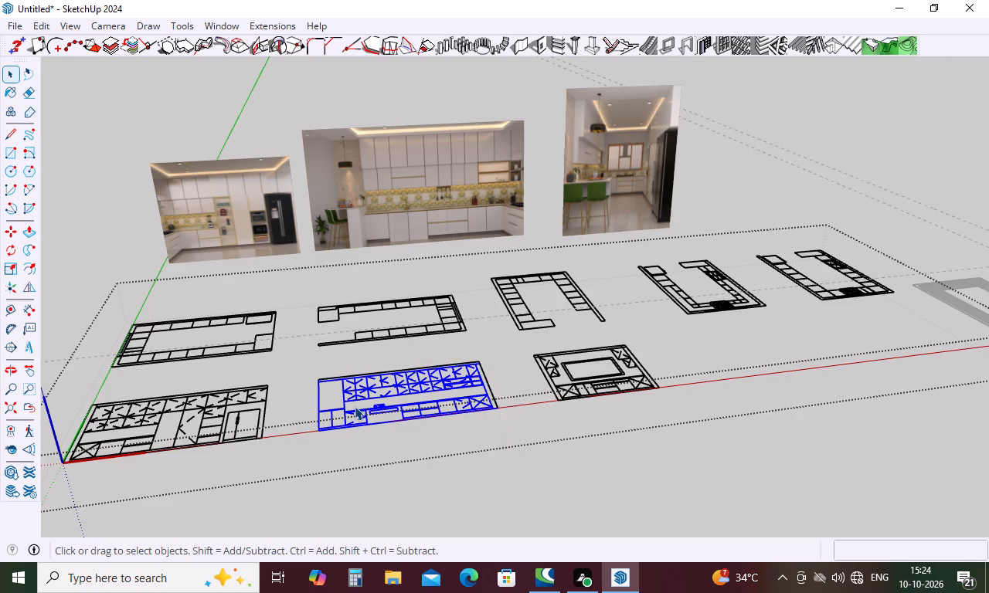
drag(299, 361, 521, 433)
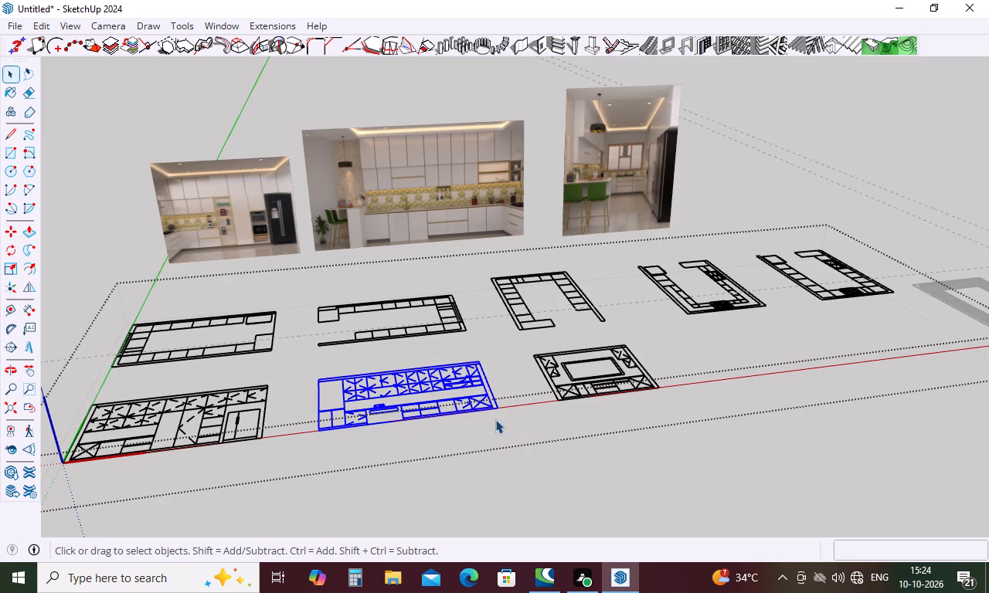
key(ctrl+c)
click(453, 476)
Paste the copied elevation along the red axis, between the window-wall elevation and the separate U-shaped plan.
scroll(398, 380, down, 12)
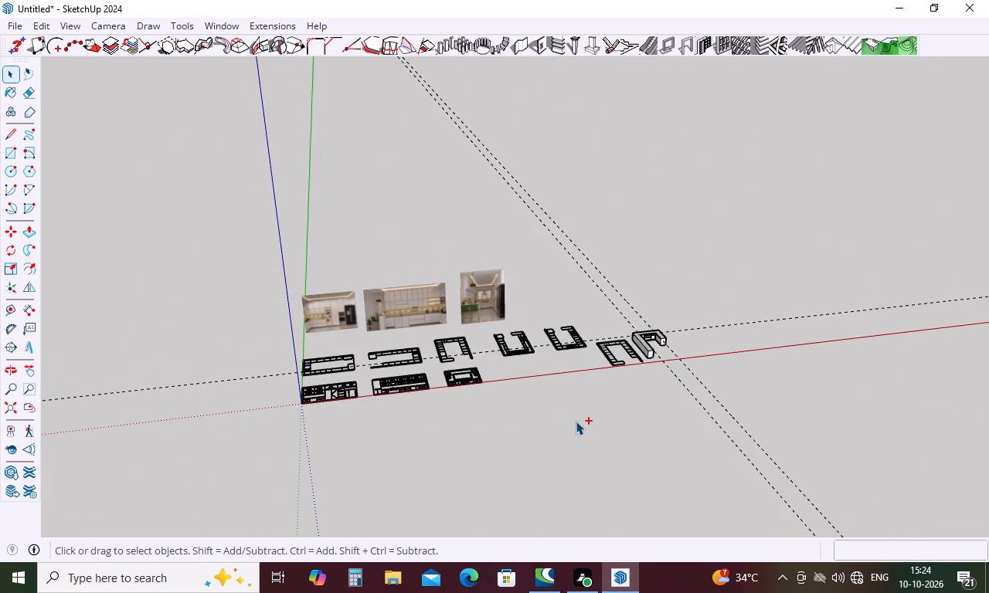
key(ctrl+v)
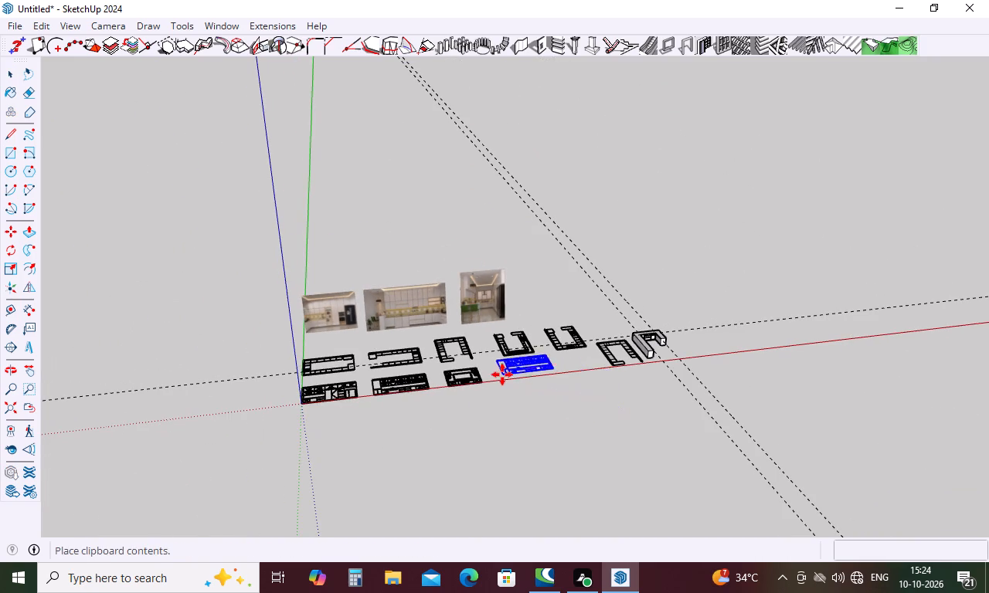
scroll(502, 374, up, 5)
middle_drag(505, 379, 464, 547)
scroll(464, 547, up, 1)
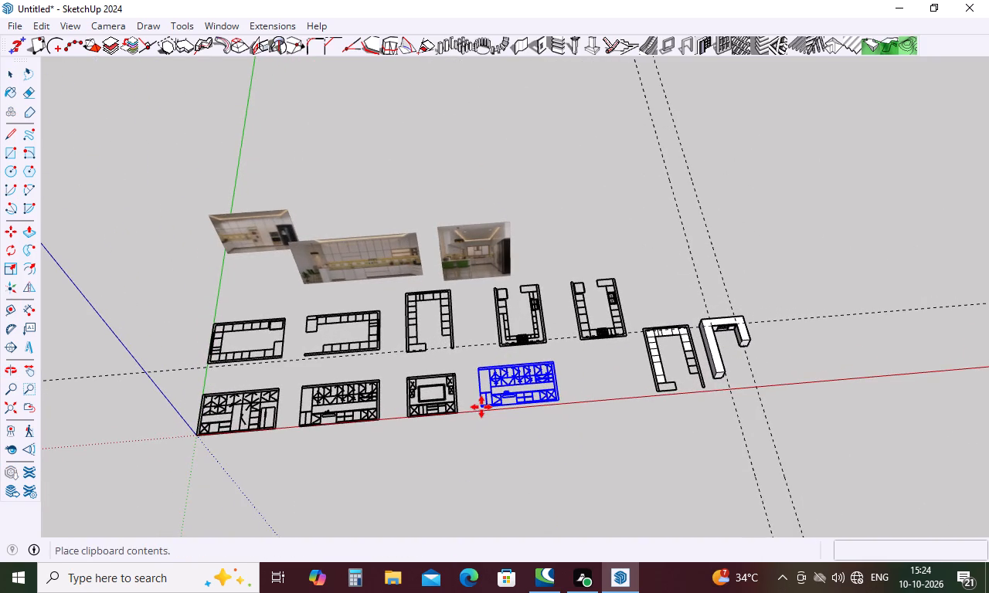
click(483, 410)
scroll(539, 408, up, 11)
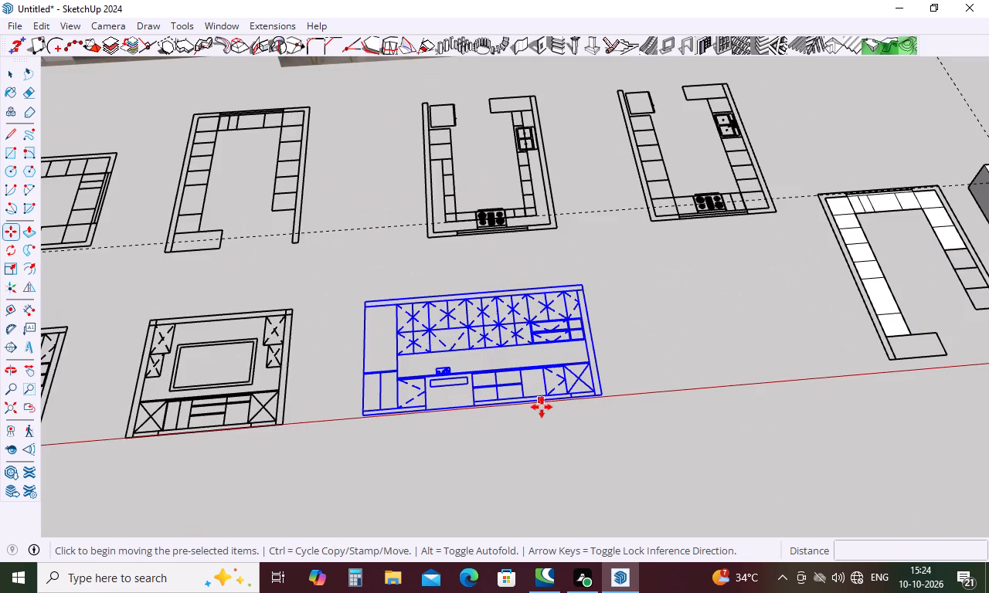
key(space)
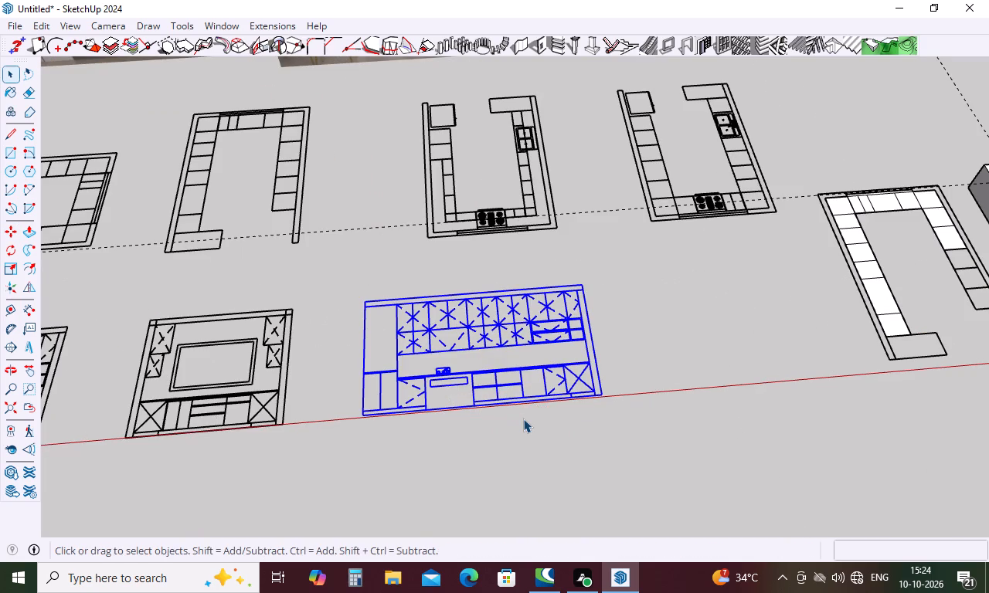
click(523, 418)
Compare the pasted elevation with the kitchen reference photos and the plan drawings.
scroll(501, 435, down, 8)
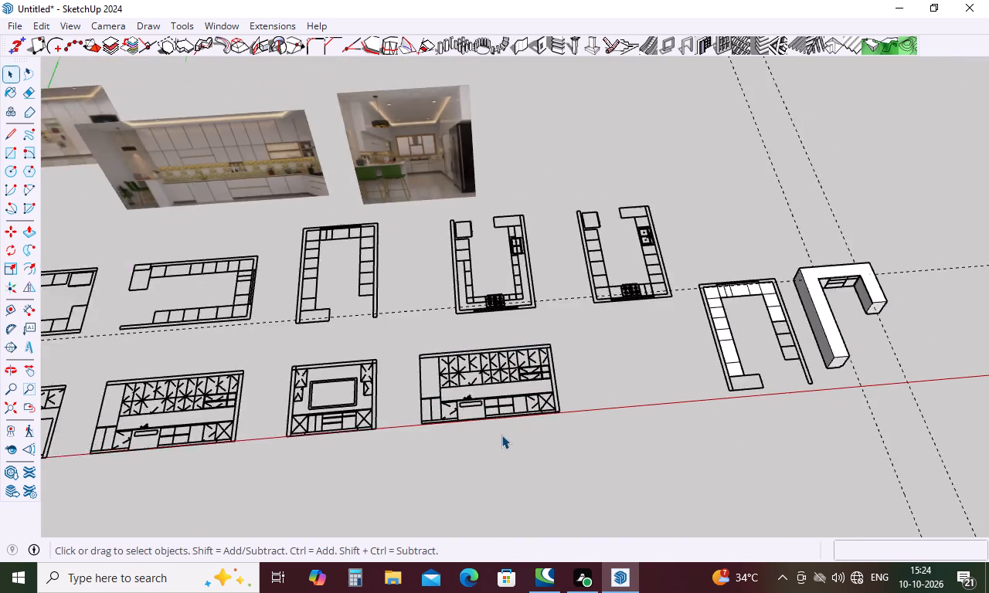
scroll(501, 435, down, 2)
scroll(296, 253, up, 10)
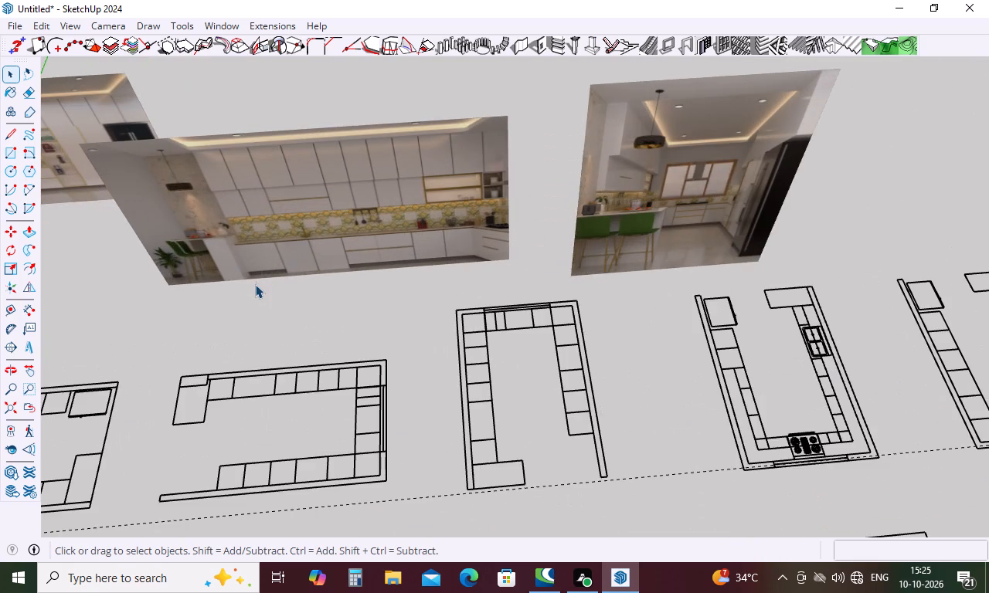
scroll(252, 205, down, 12)
scroll(436, 360, up, 5)
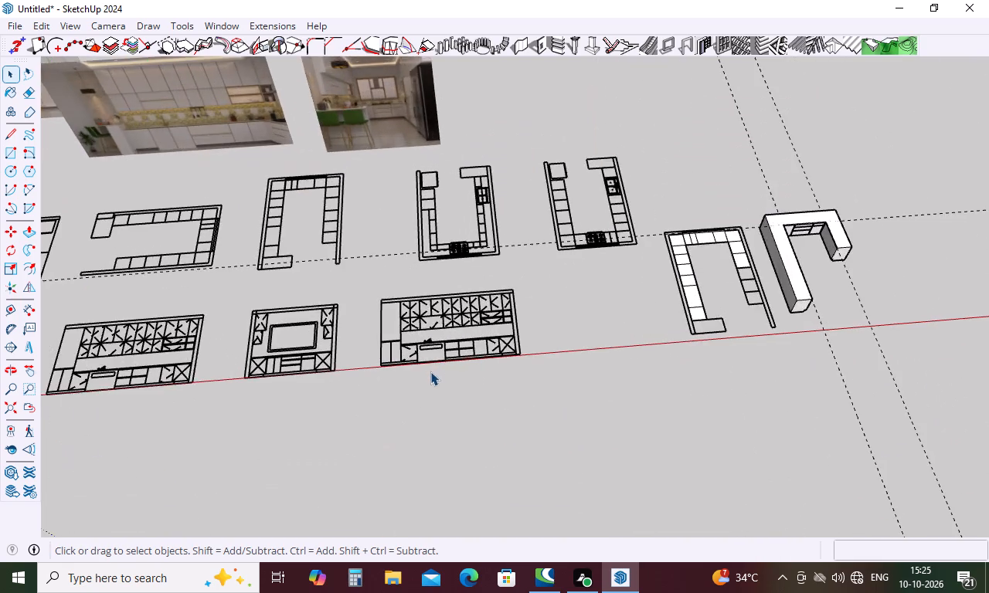
scroll(430, 369, up, 5)
scroll(428, 358, down, 11)
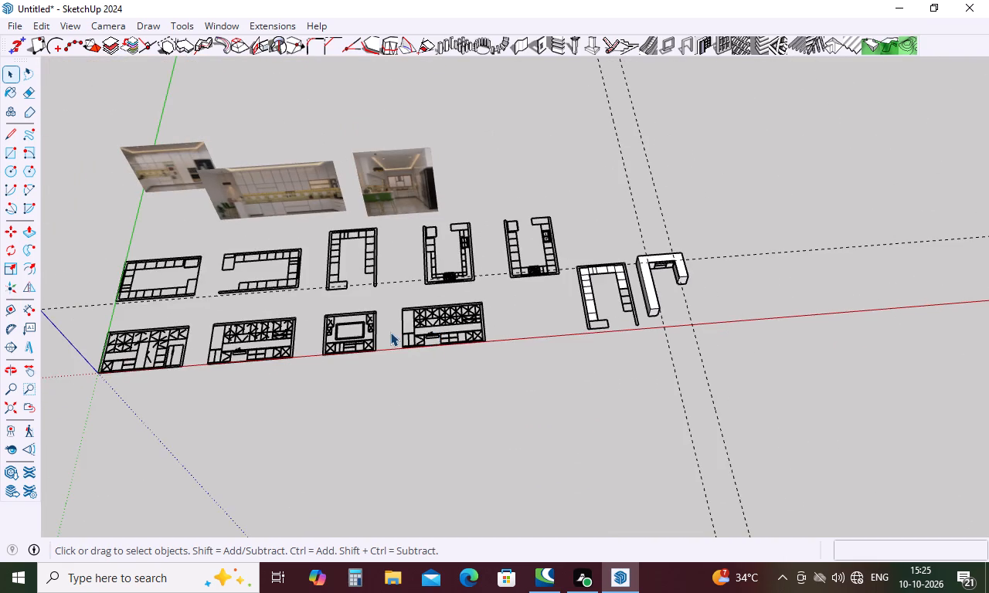
scroll(540, 330, up, 5)
scroll(542, 329, down, 5)
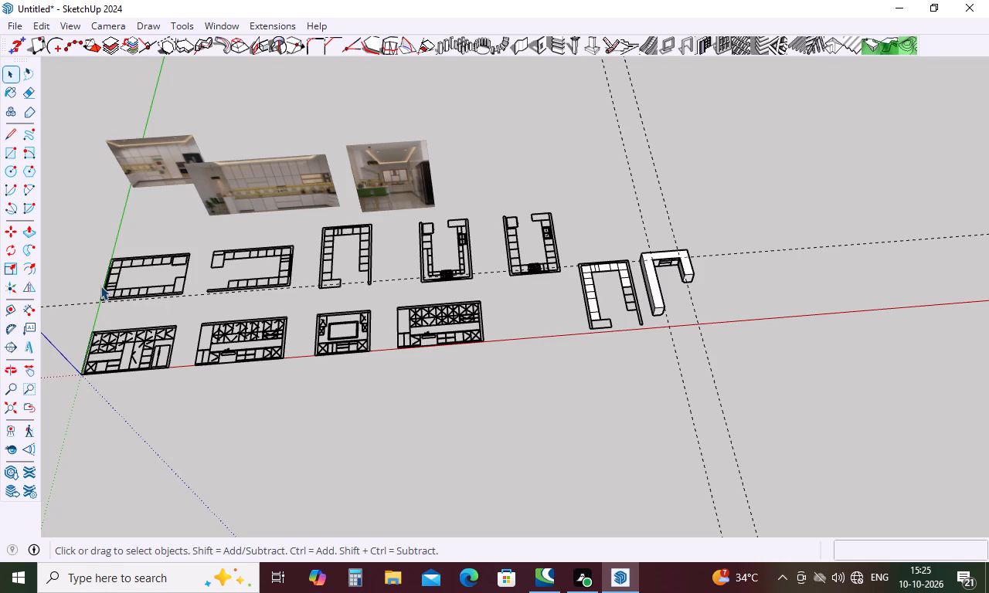
scroll(110, 274, up, 5)
scroll(110, 274, down, 5)
scroll(460, 307, up, 5)
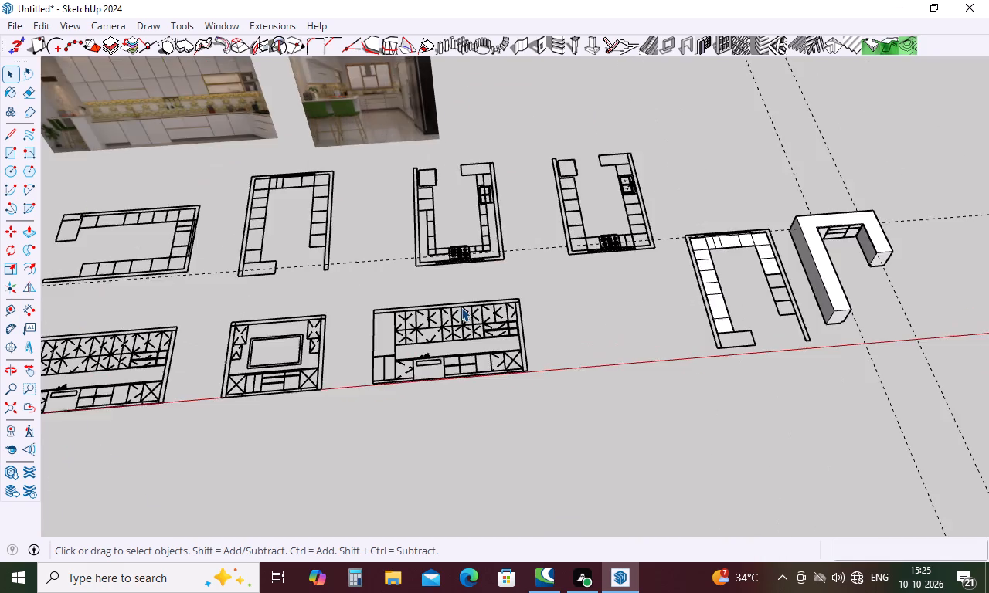
Examine the pasted elevation's base cabinets, sink section, drawers and toe-kick lines up close.
scroll(461, 307, down, 5)
scroll(461, 332, up, 16)
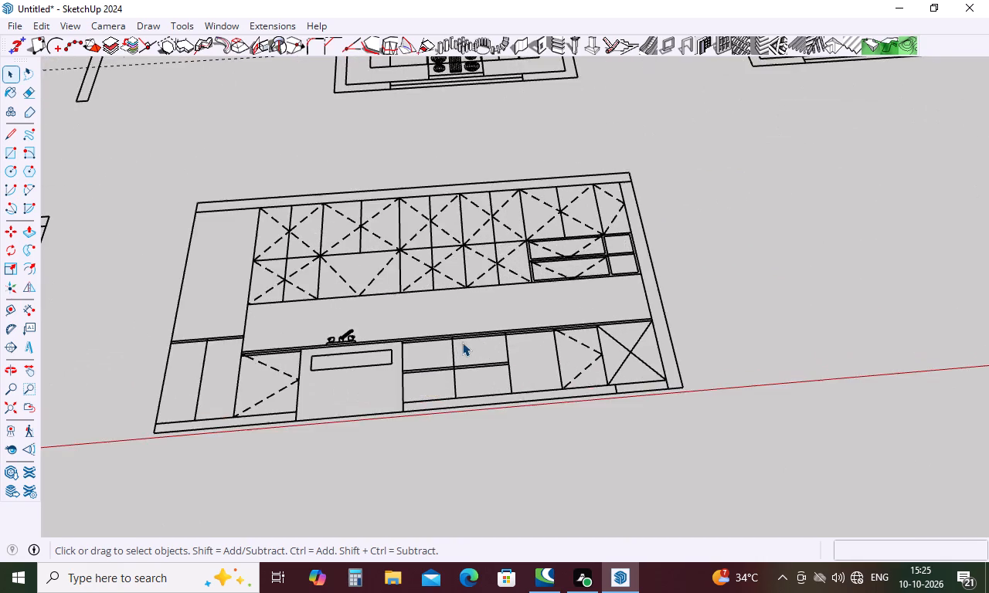
scroll(462, 342, up, 12)
scroll(486, 349, down, 6)
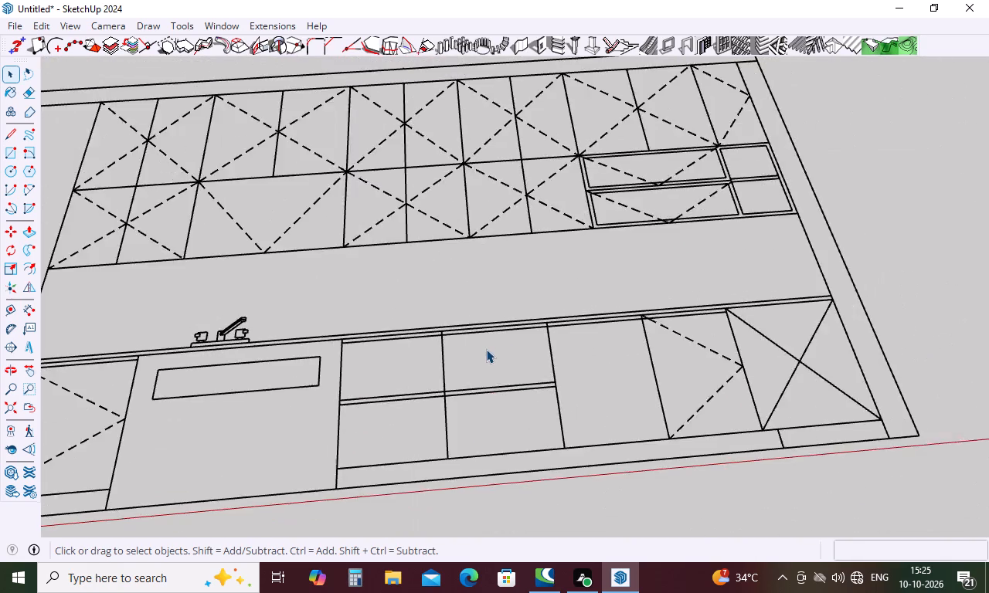
scroll(486, 349, down, 6)
scroll(486, 357, up, 5)
scroll(487, 358, down, 5)
scroll(311, 422, up, 5)
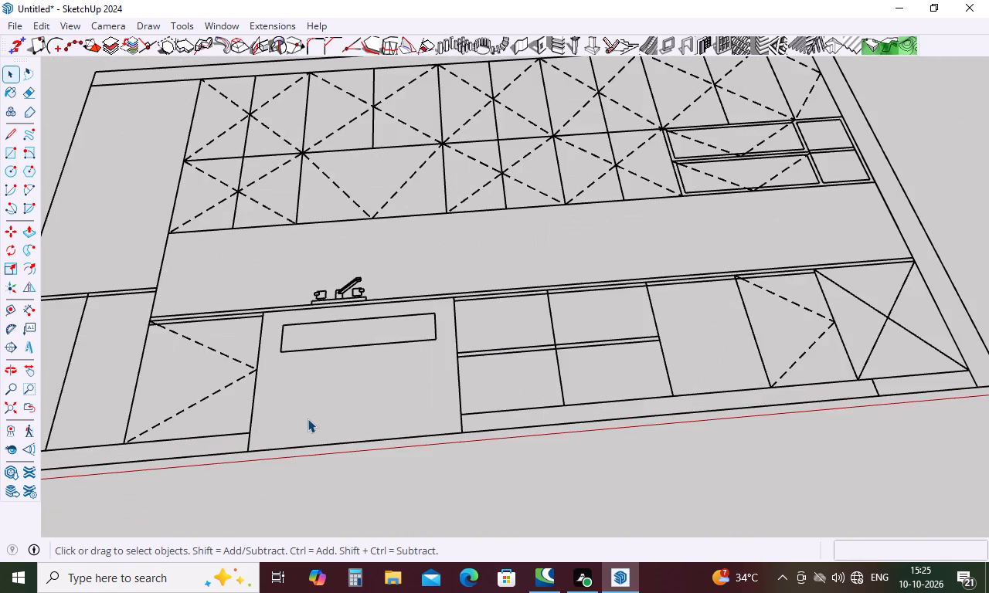
scroll(311, 409, down, 5)
scroll(176, 441, up, 4)
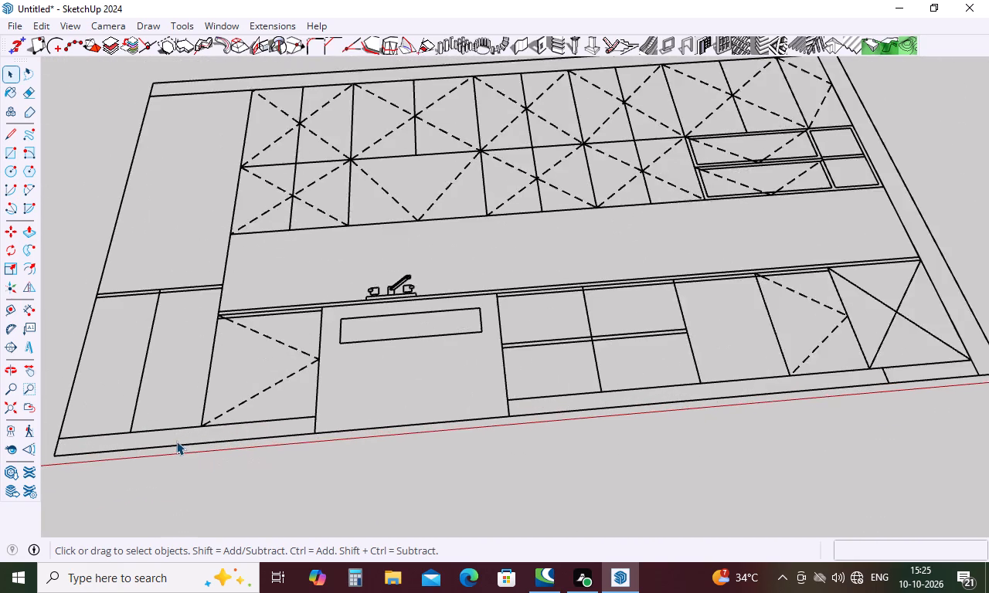
scroll(176, 441, up, 5)
scroll(189, 429, down, 5)
scroll(624, 446, down, 5)
scroll(463, 413, up, 4)
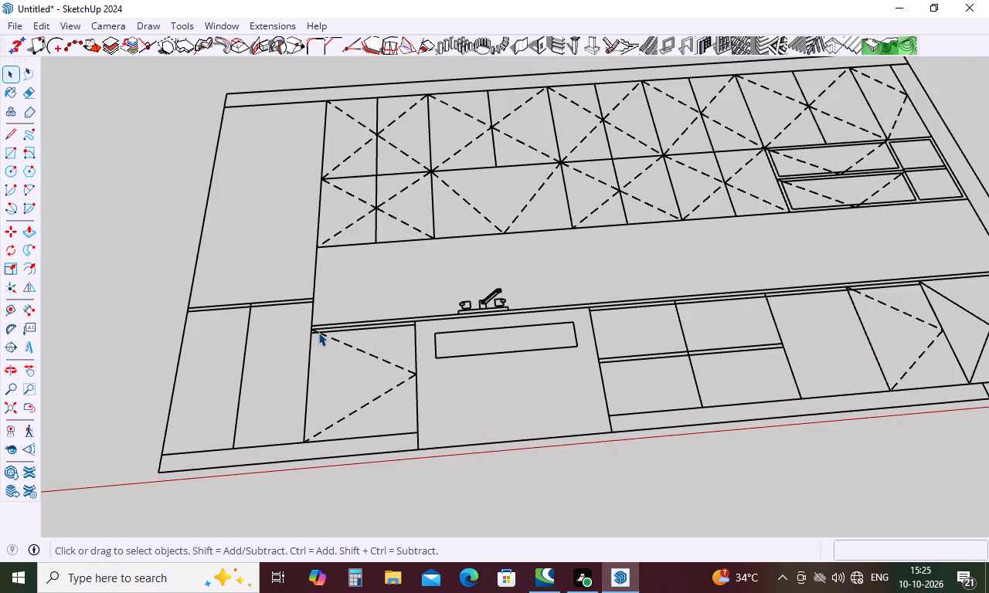
Draw a 12' 5" by 2' 5" rectangle over the base cabinets, from below the countertop to the crossed corner unit's bottom.
key(Escape)
key(r)
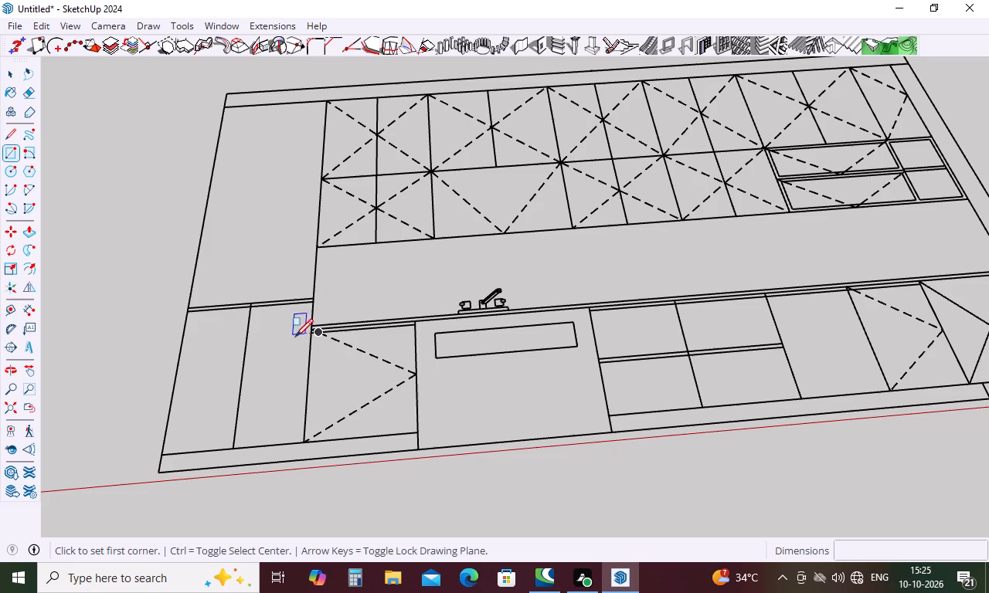
scroll(311, 331, up, 9)
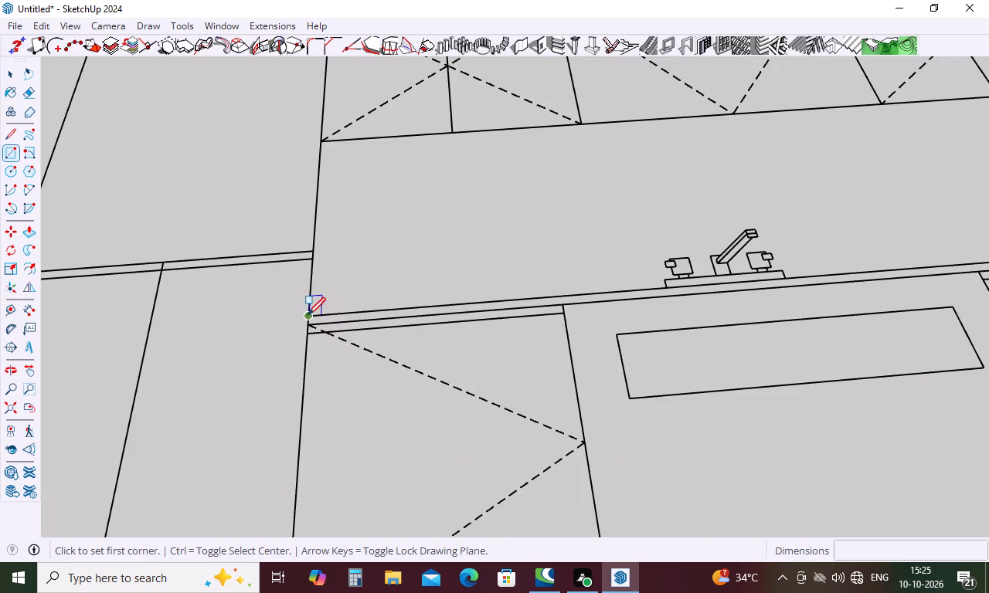
click(305, 323)
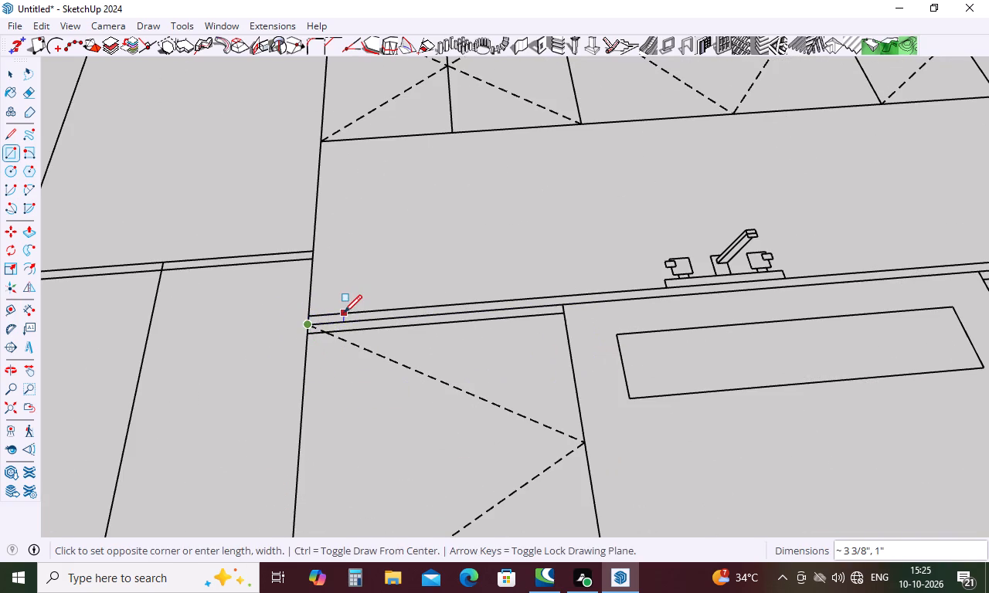
scroll(344, 313, down, 16)
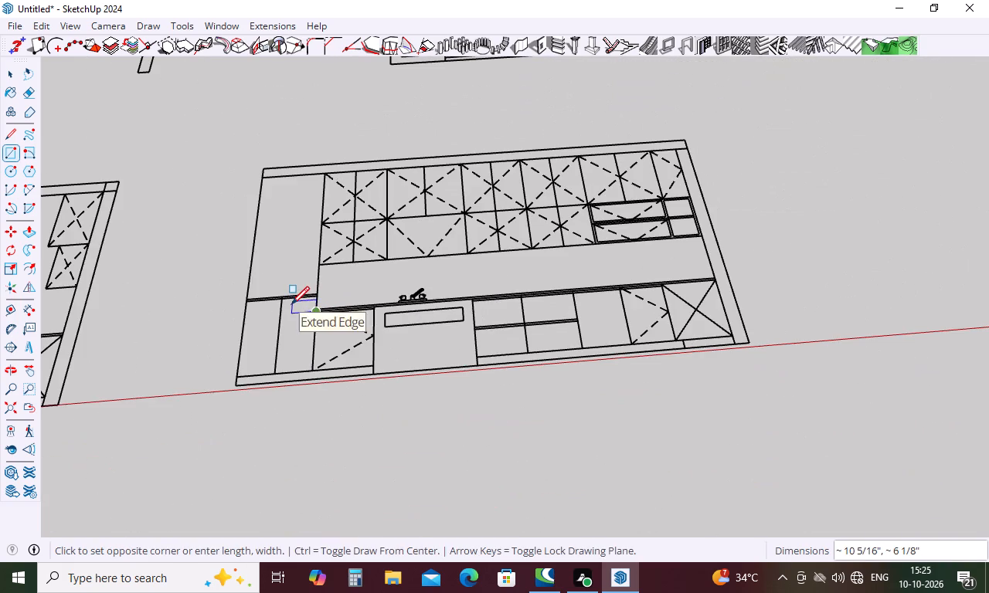
scroll(745, 336, up, 5)
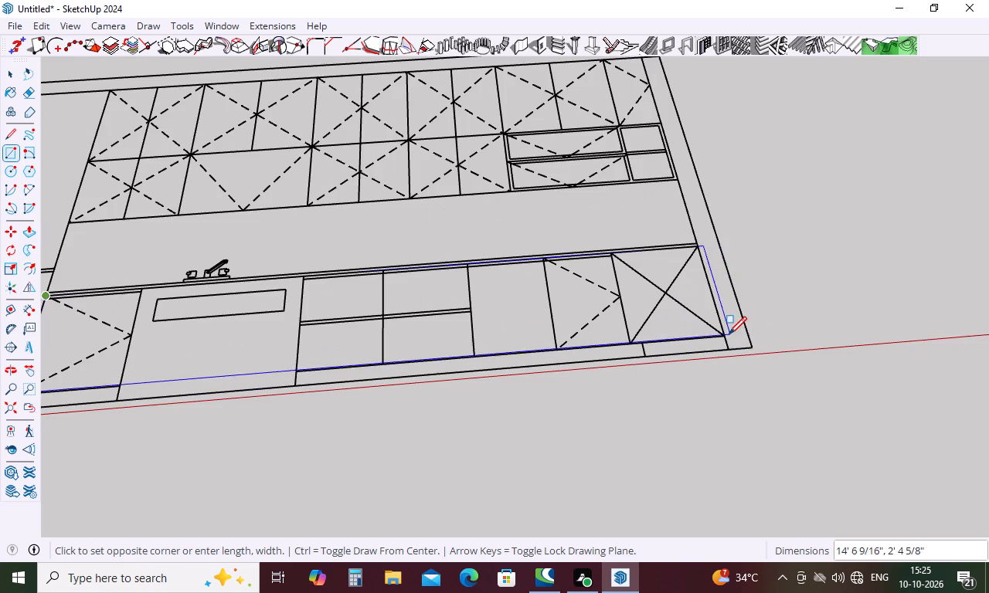
scroll(729, 334, up, 4)
scroll(710, 290, down, 5)
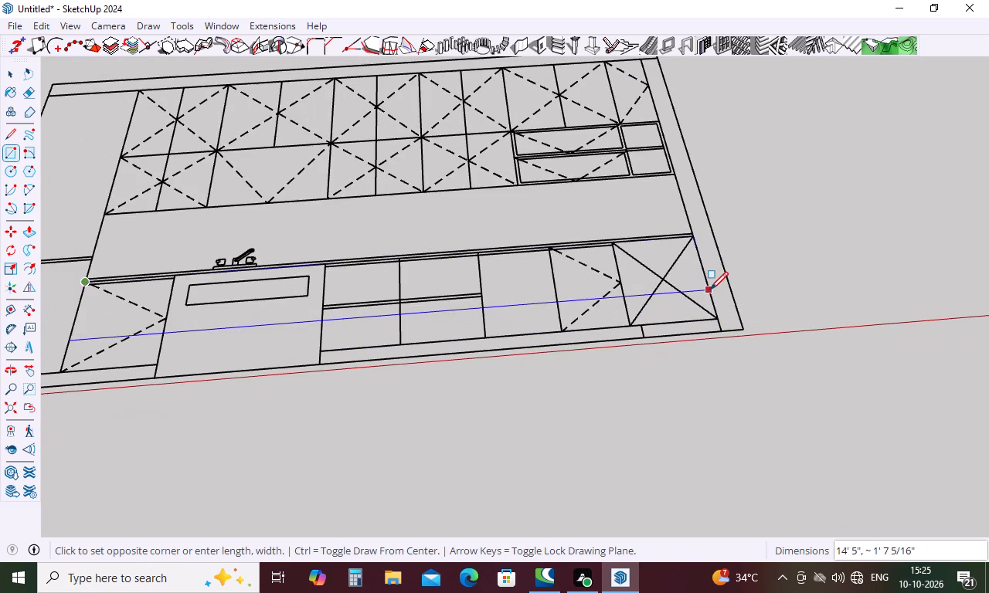
click(629, 329)
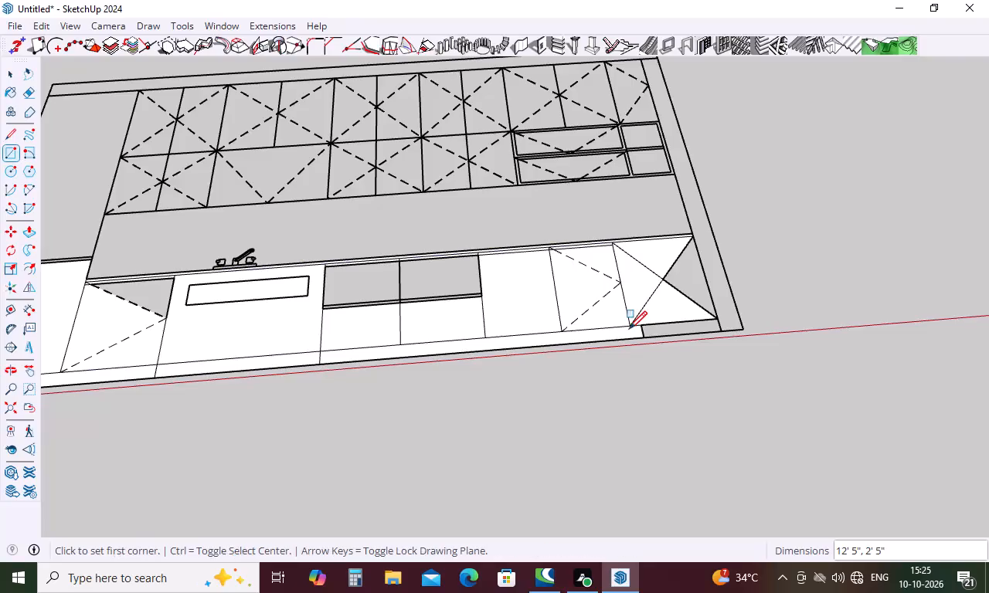
Delete the filled faces inside the crossed corner cabinet at the end of the base cabinet run.
scroll(677, 296, down, 5)
key(space)
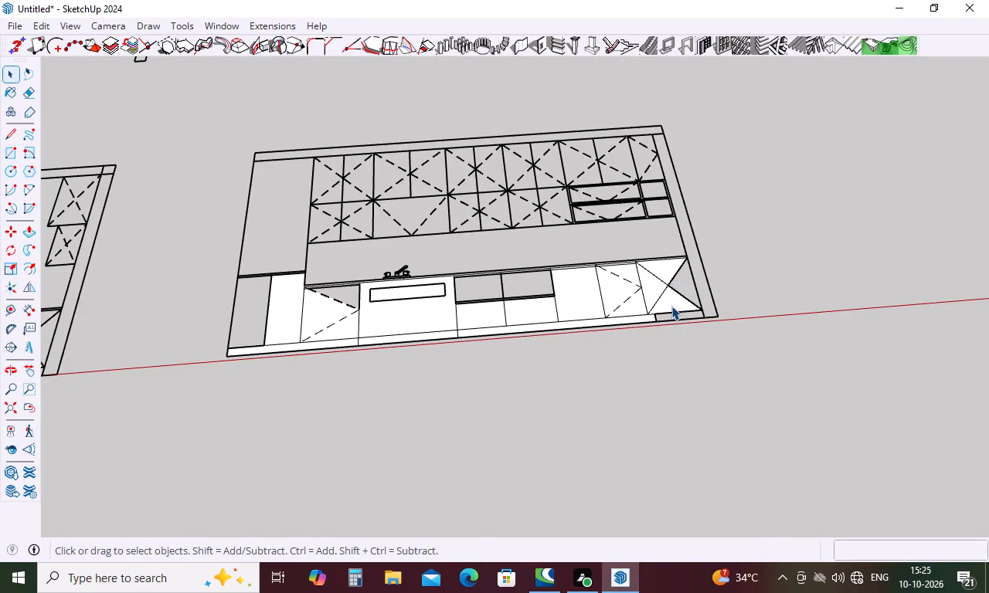
click(671, 306)
key(Delete)
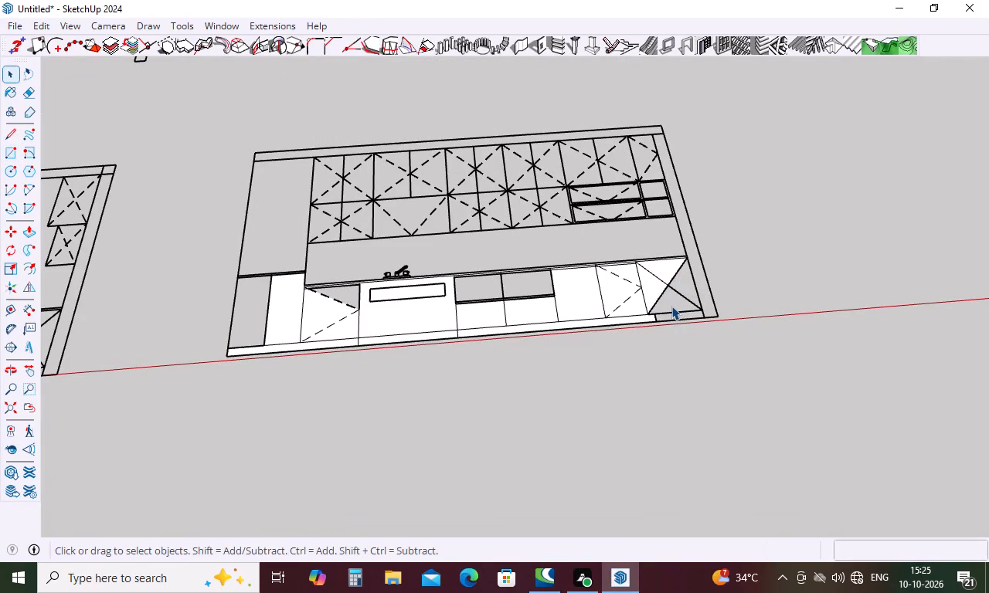
click(649, 285)
key(Delete)
click(666, 269)
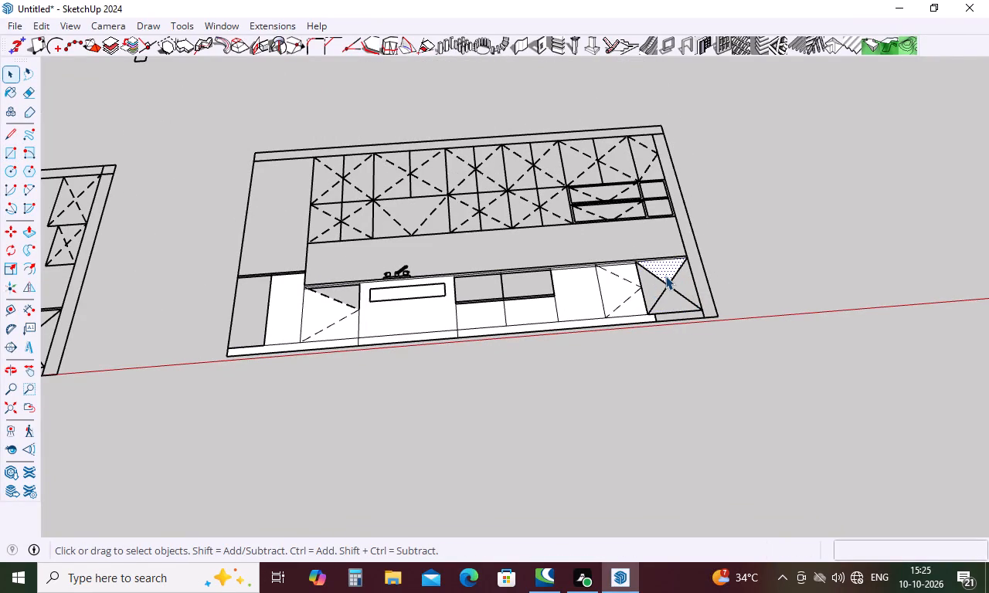
key(Delete)
Delete the thin countertop strip face above the base cabinets.
scroll(651, 259, up, 17)
click(647, 277)
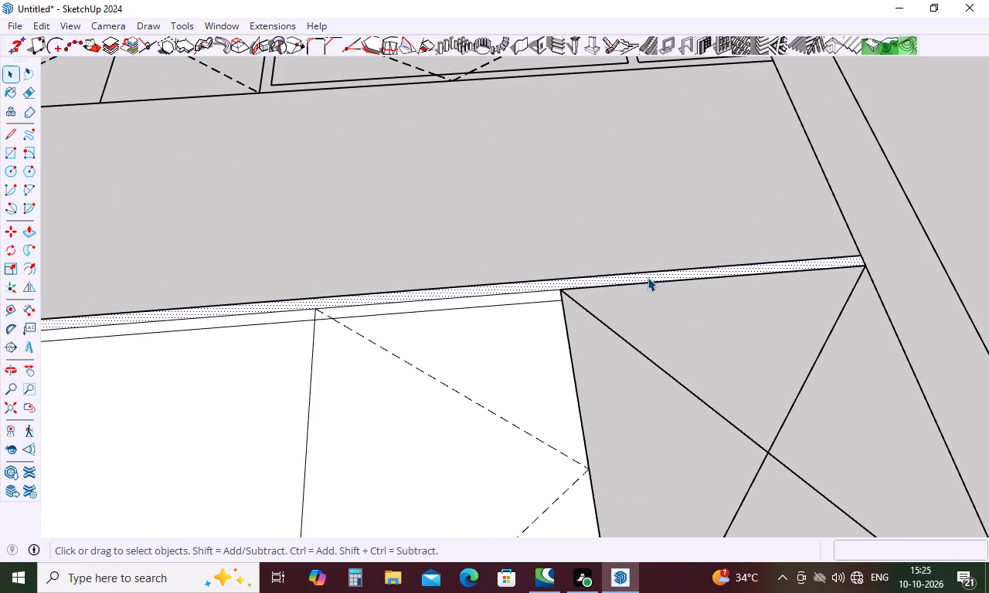
scroll(647, 277, down, 5)
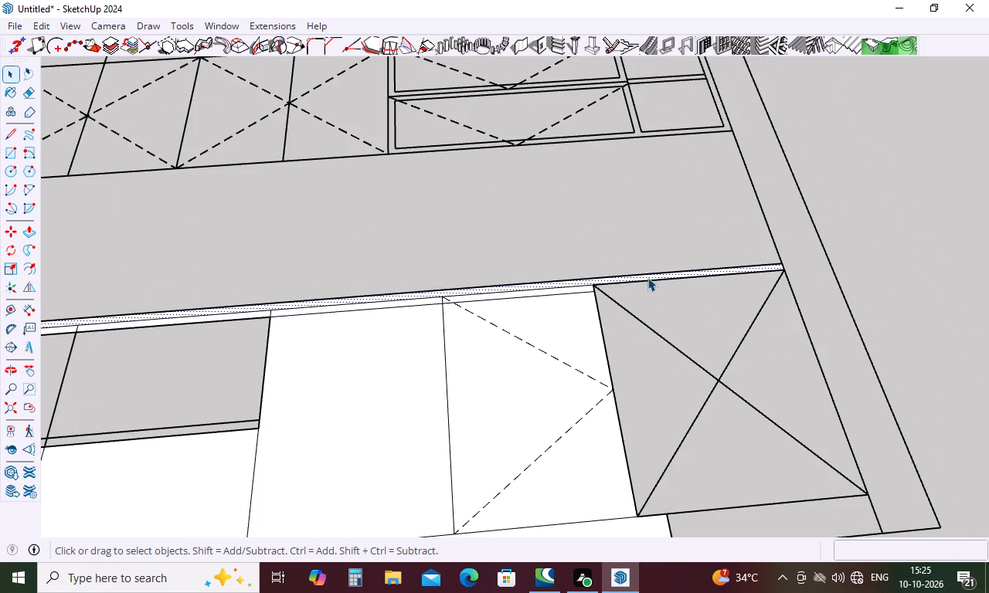
key(Delete)
Delete the face of the panel beside the hinged-door cabinet and the toe-kick strip faces on both sides of the sink section.
scroll(678, 249, down, 7)
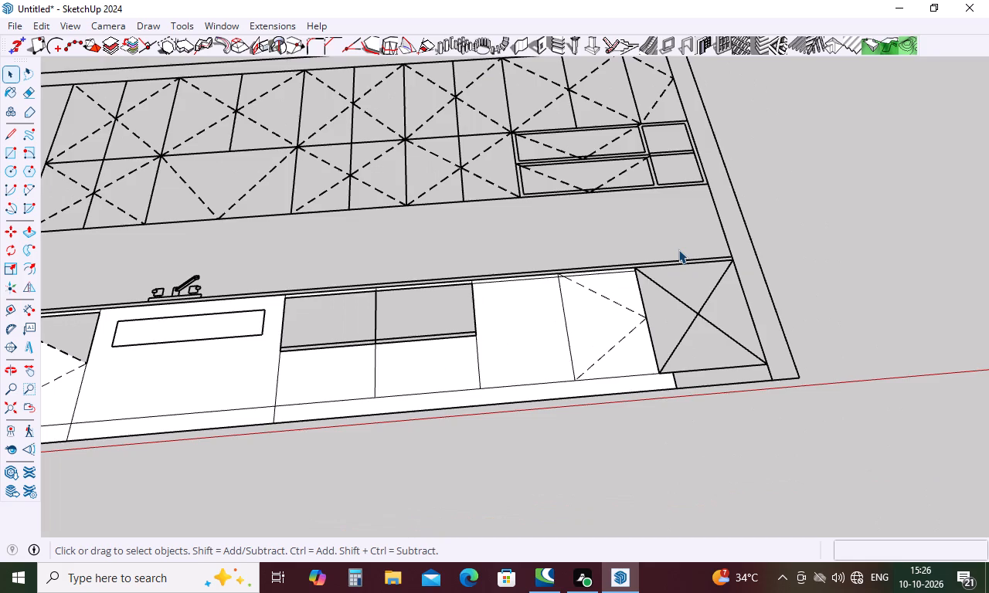
scroll(678, 249, down, 4)
click(205, 298)
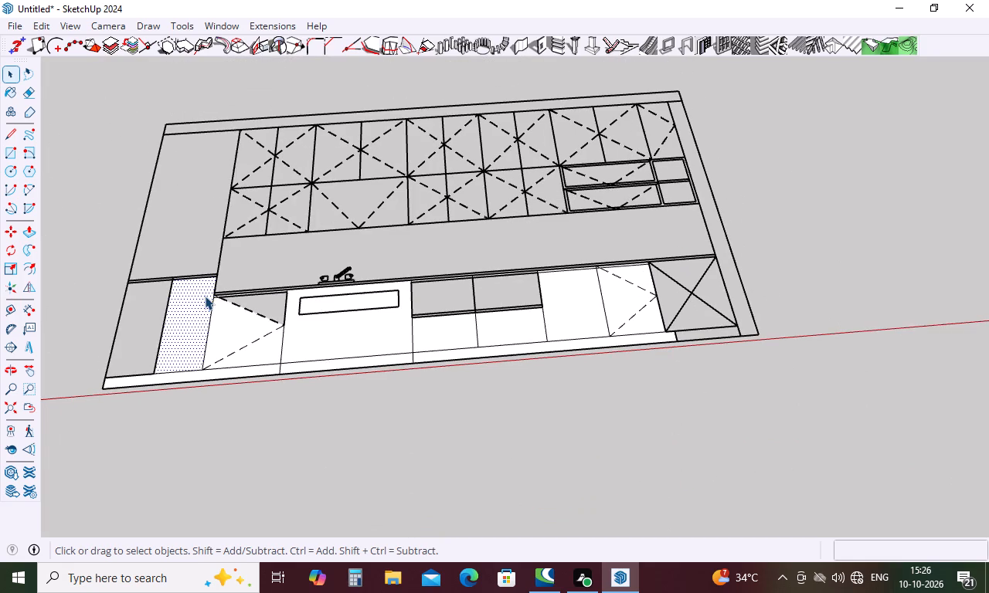
key(Delete)
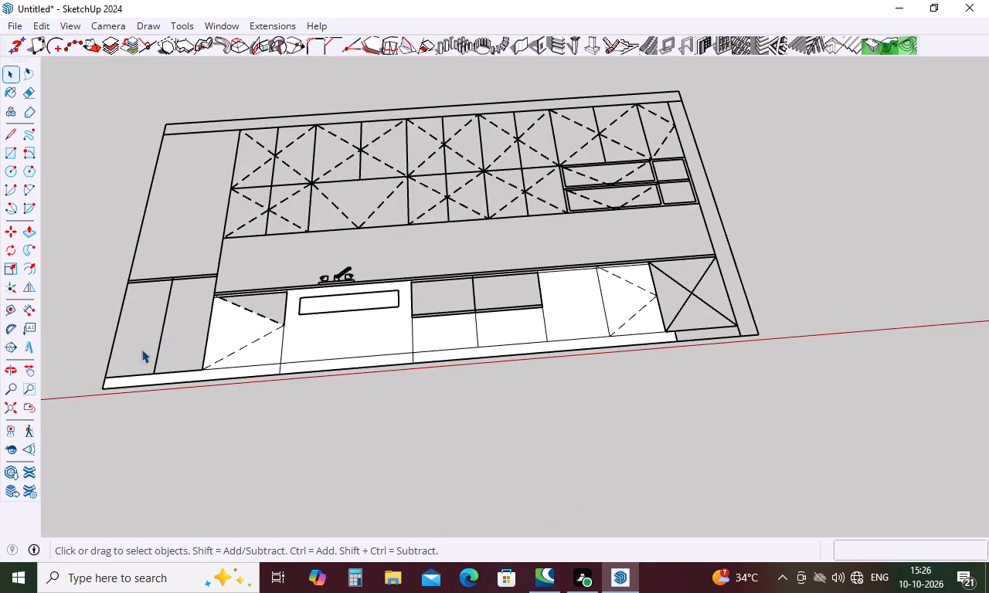
click(185, 377)
key(Delete)
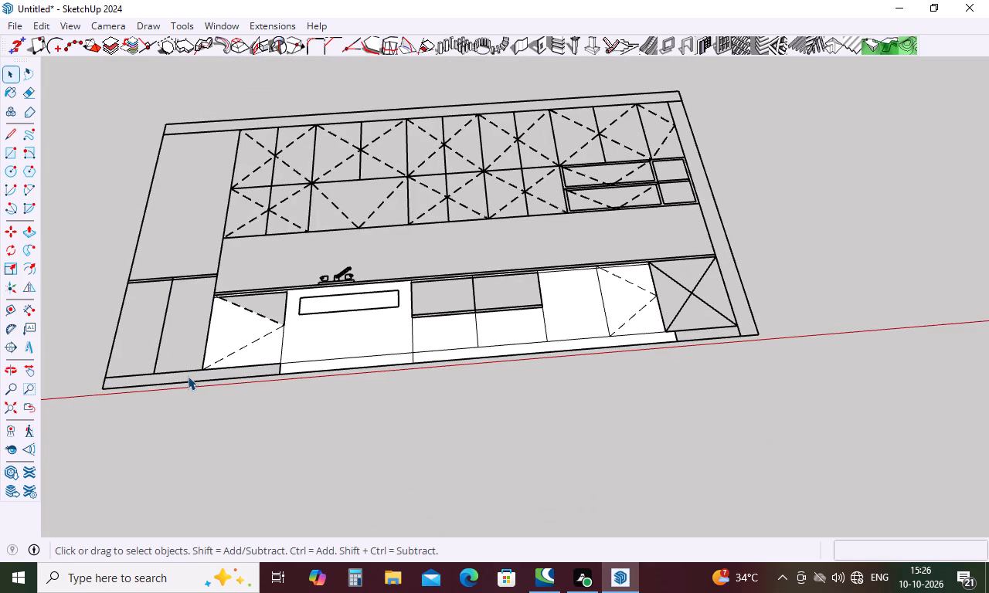
click(504, 351)
key(Delete)
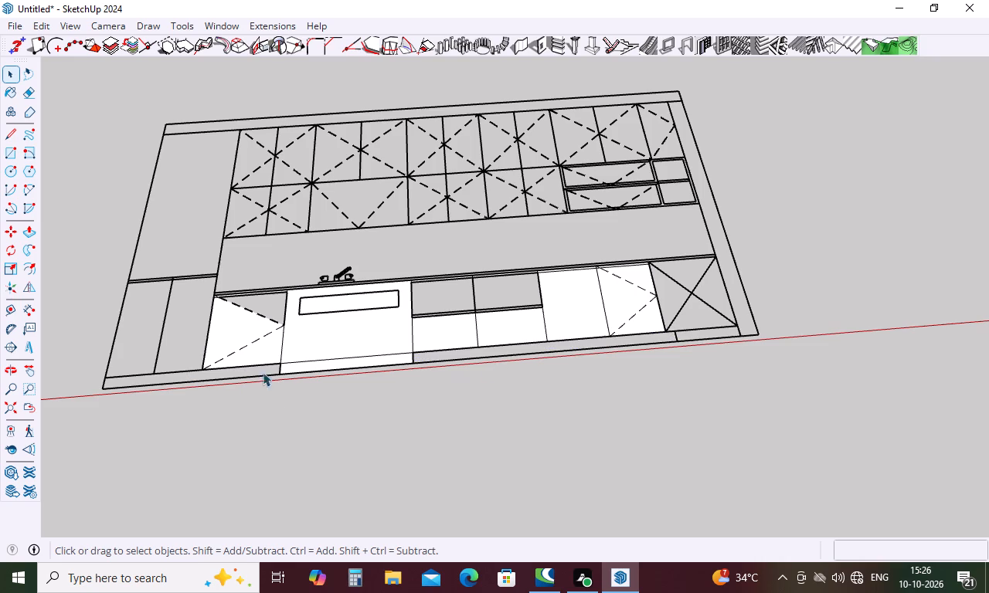
Draw a 9' 2" by 1' 3 1/2" rectangle from the hinged door's top corner to the far end of the drawer divider line.
scroll(214, 296, up, 11)
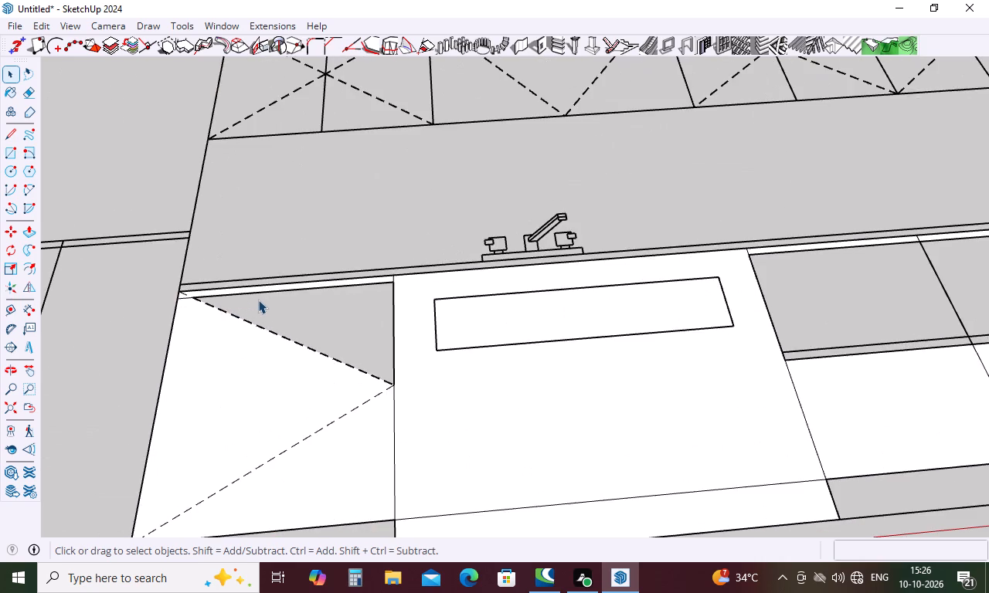
scroll(270, 314, down, 16)
scroll(376, 348, down, 6)
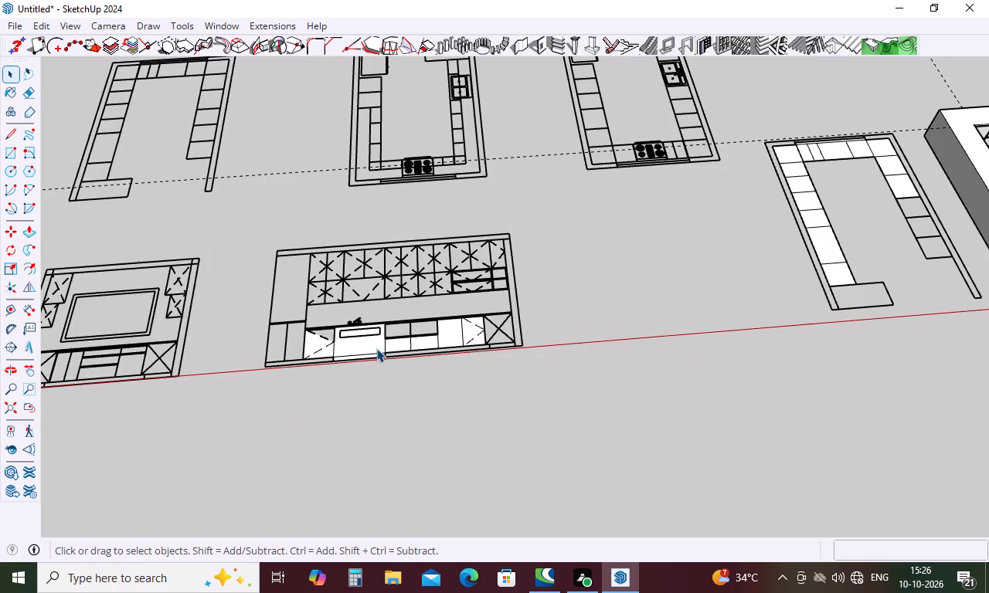
scroll(376, 348, down, 4)
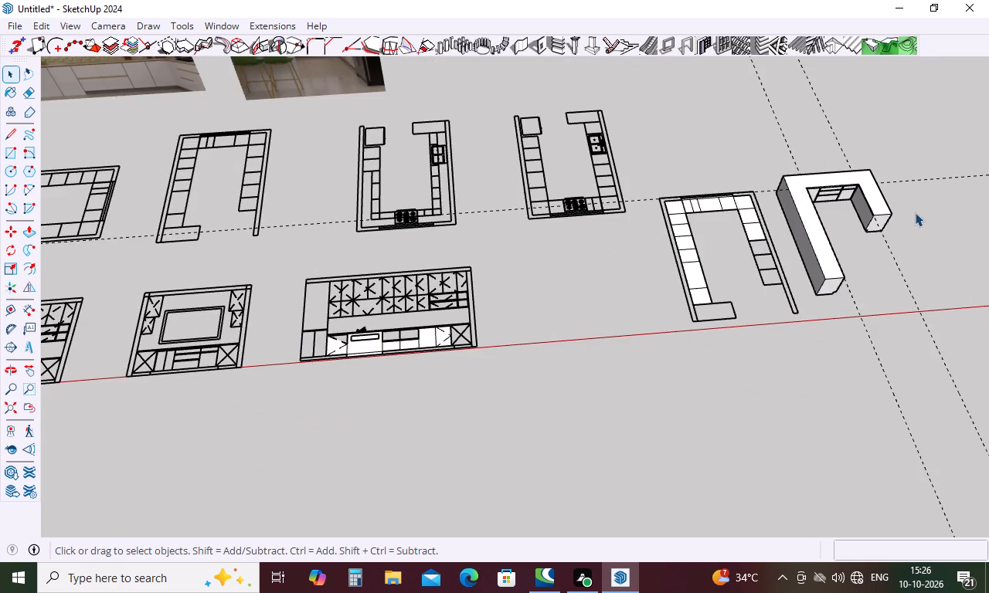
middle_drag(915, 212, 947, 306)
scroll(417, 412, up, 4)
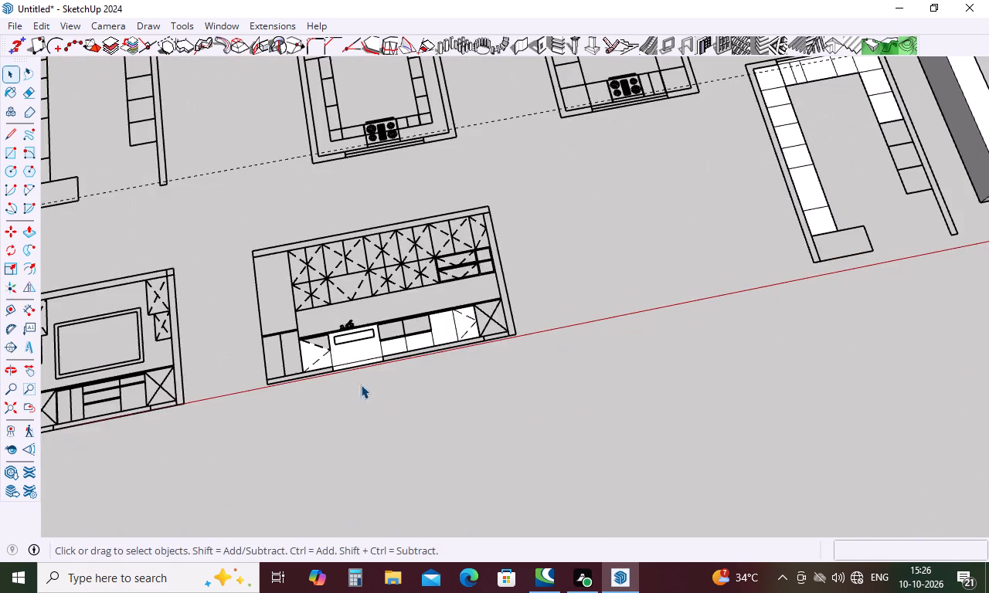
scroll(352, 383, up, 6)
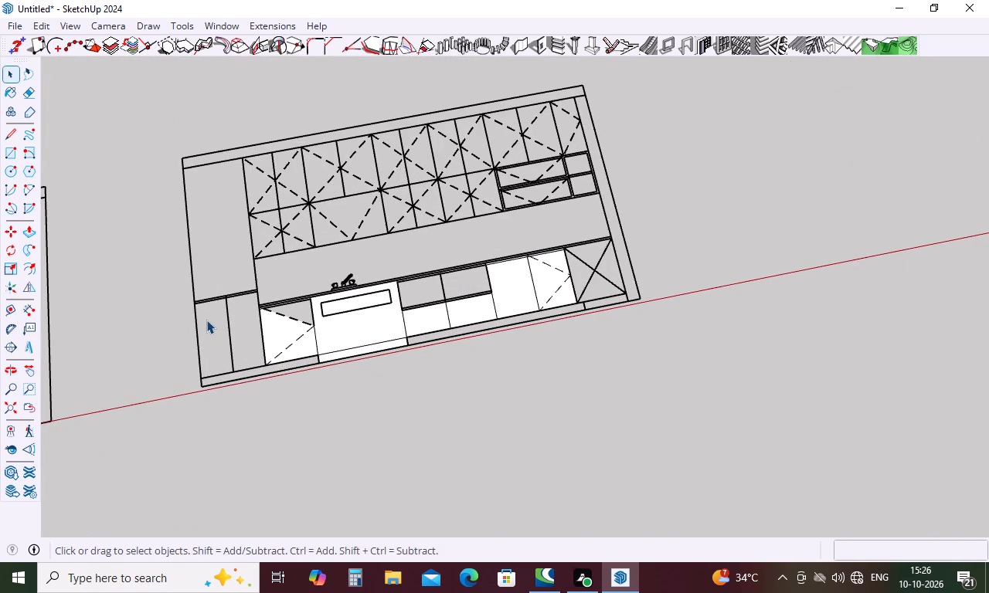
key(Escape)
key(r)
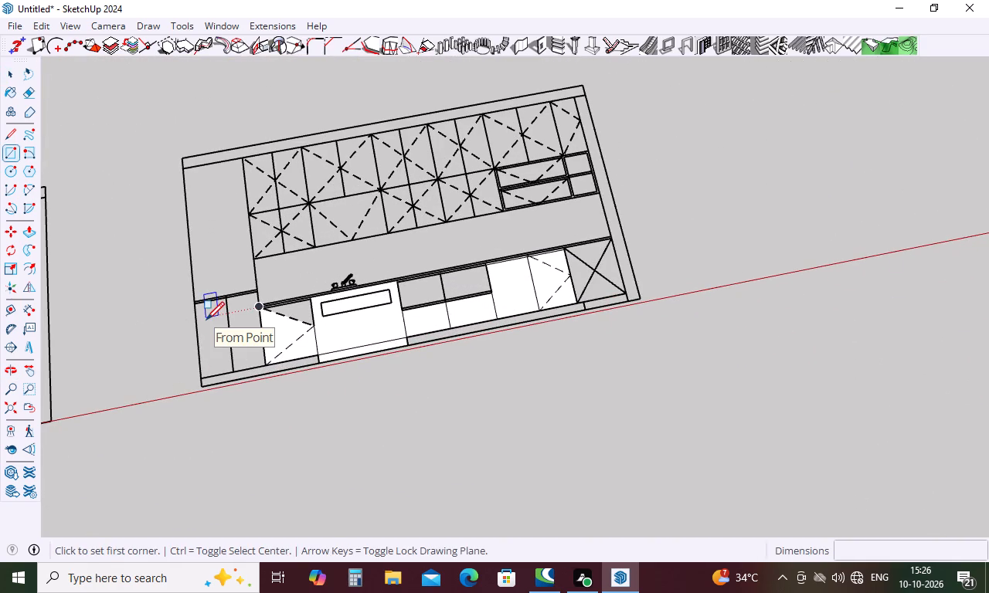
scroll(243, 293, up, 18)
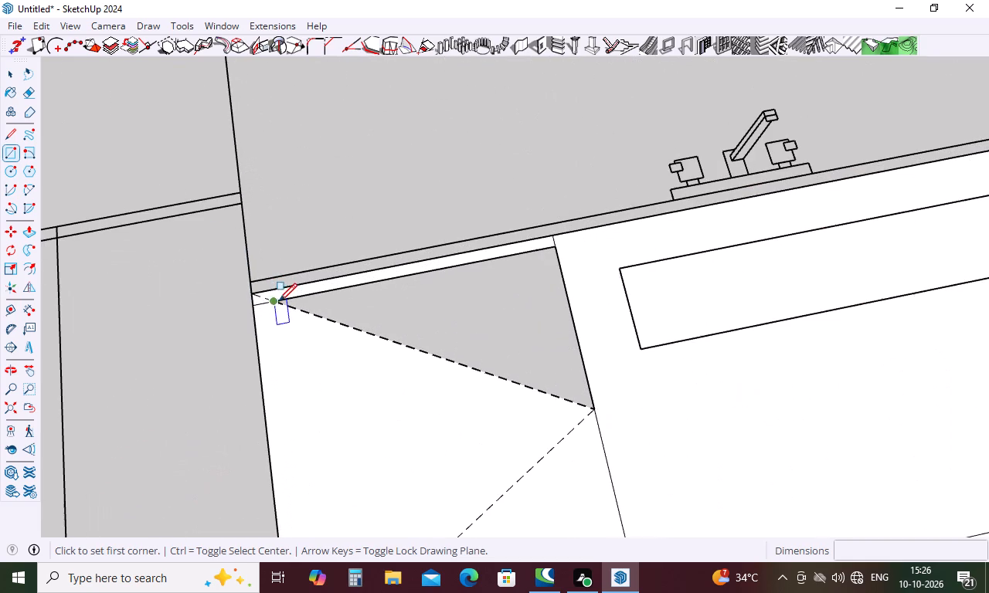
click(253, 295)
scroll(249, 295, down, 12)
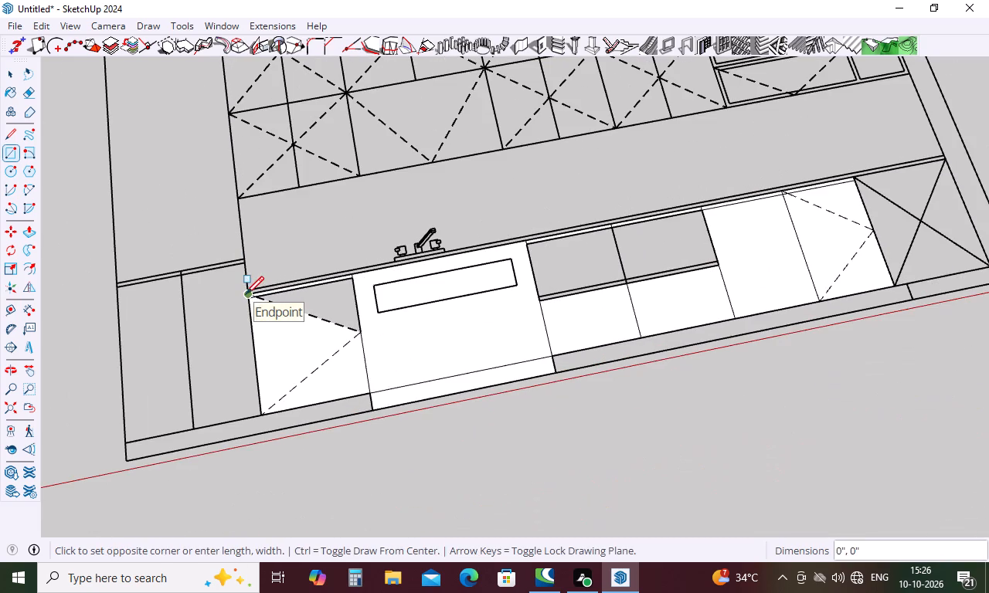
click(722, 268)
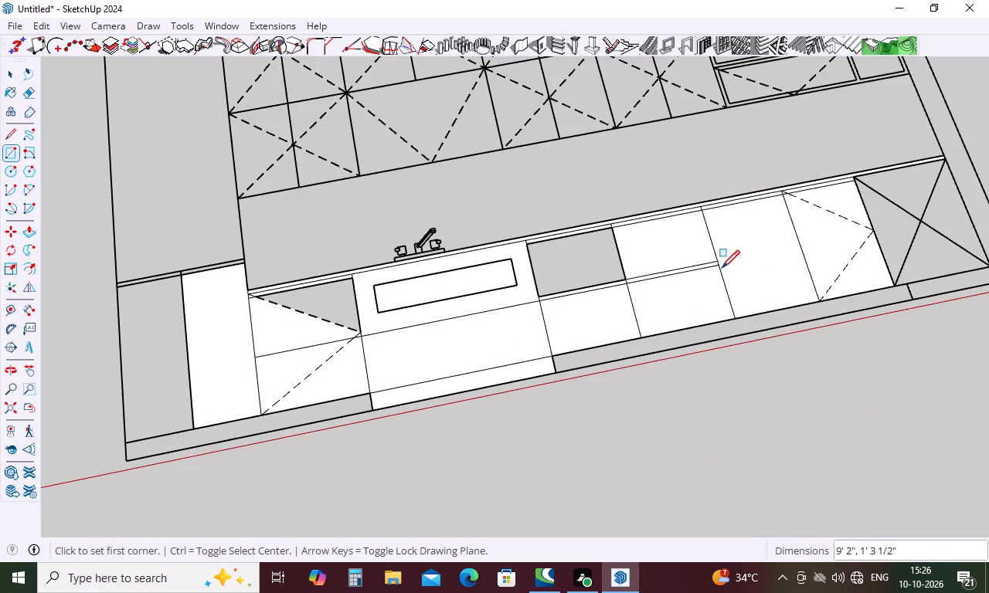
Draw a 1' 9" by 1' 1 1/2" rectangle over the upper drawer next to the sink section.
click(526, 246)
click(625, 280)
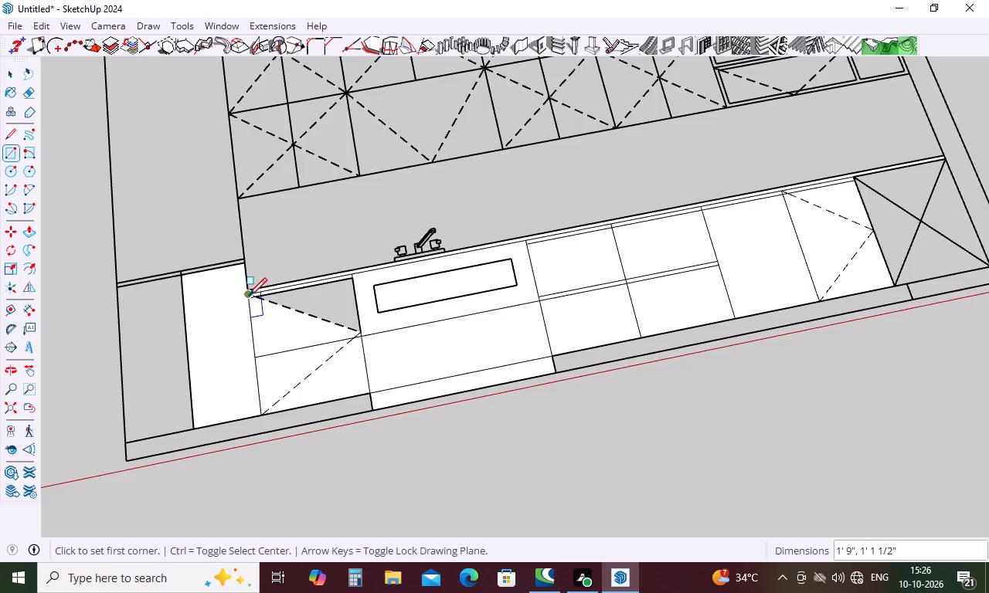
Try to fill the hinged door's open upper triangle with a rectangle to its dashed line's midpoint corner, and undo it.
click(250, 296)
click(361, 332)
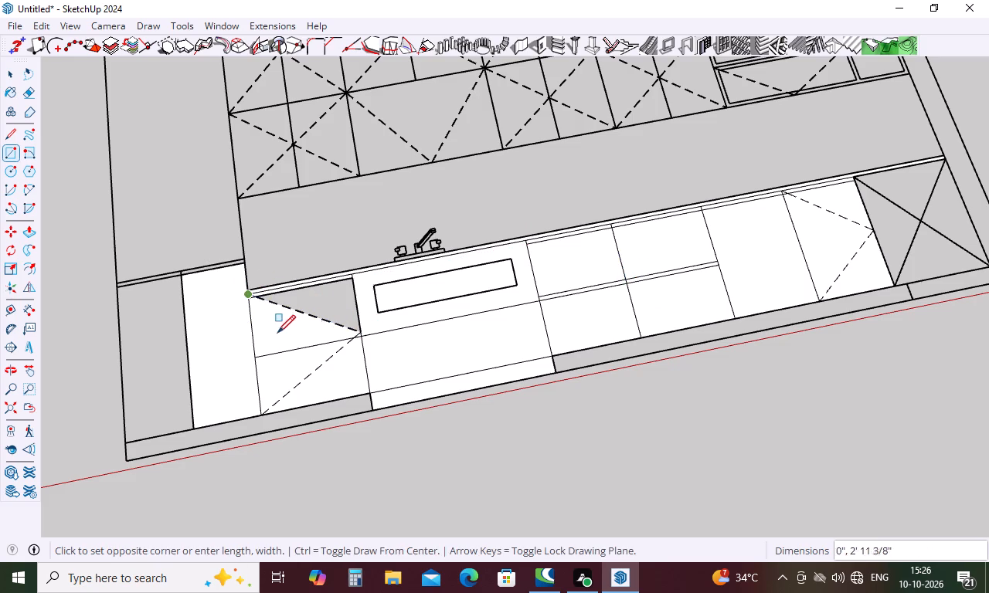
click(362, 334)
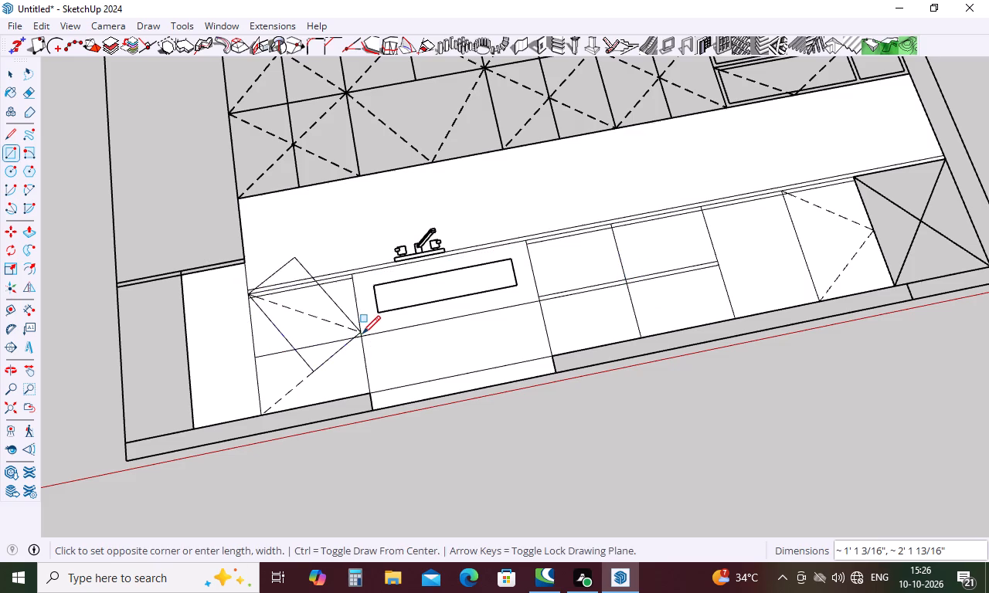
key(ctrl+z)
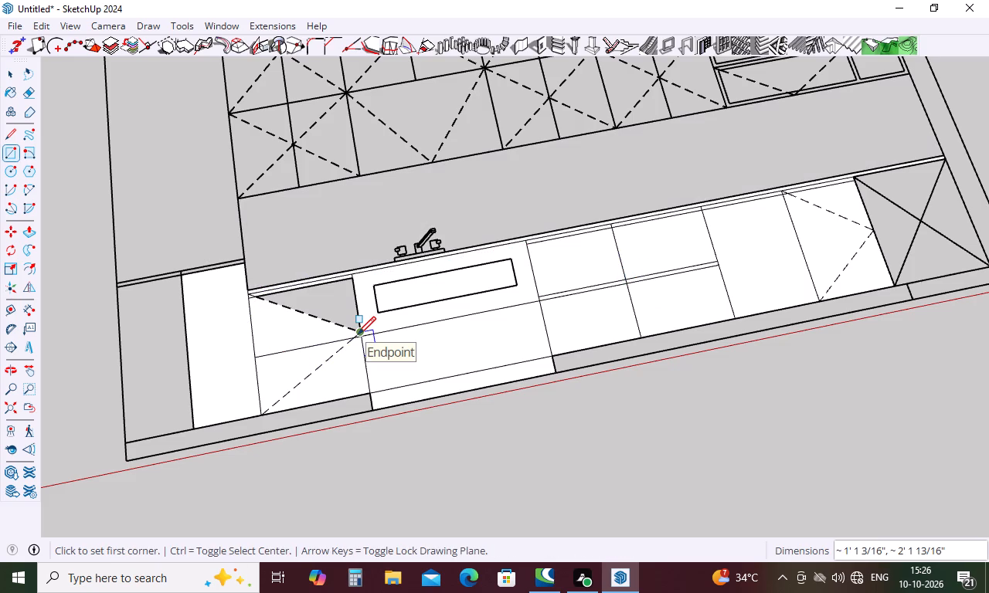
Fill the hinged door's upper part with a 2' 1/2" by 1' 2 1/2" rectangle and clear the face of the adjoining side panel.
key(space)
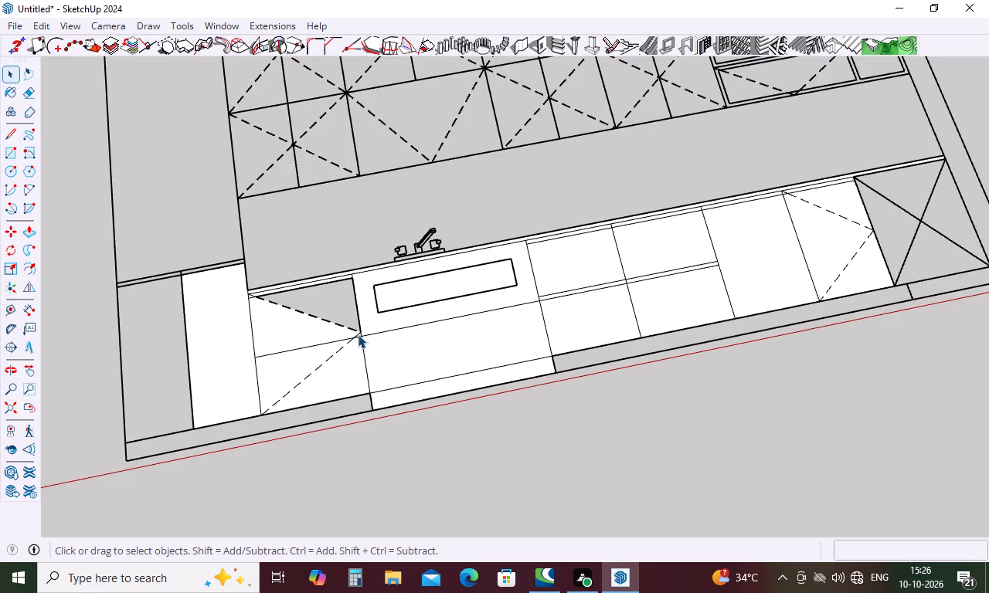
click(246, 374)
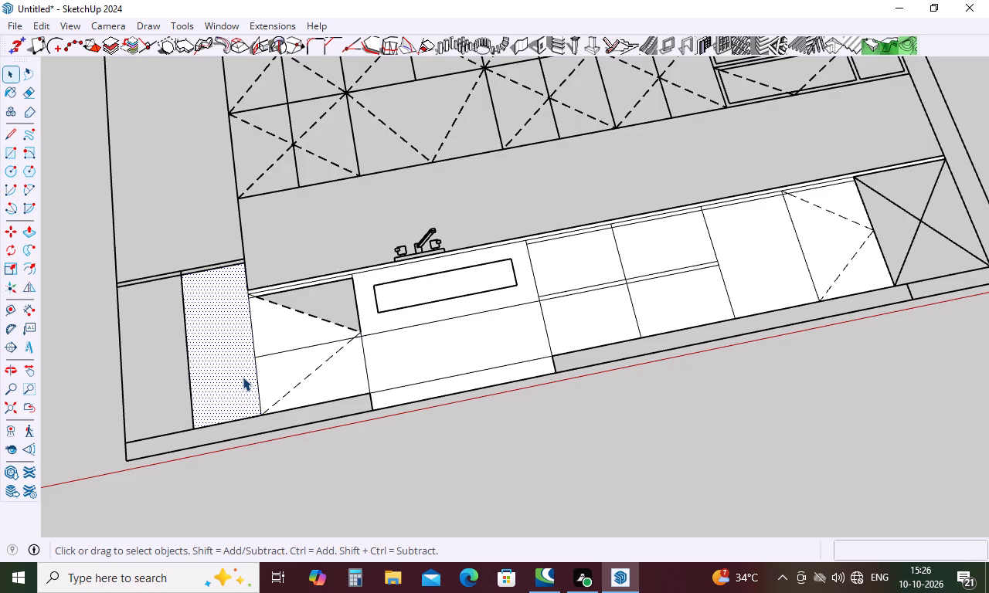
key(Delete)
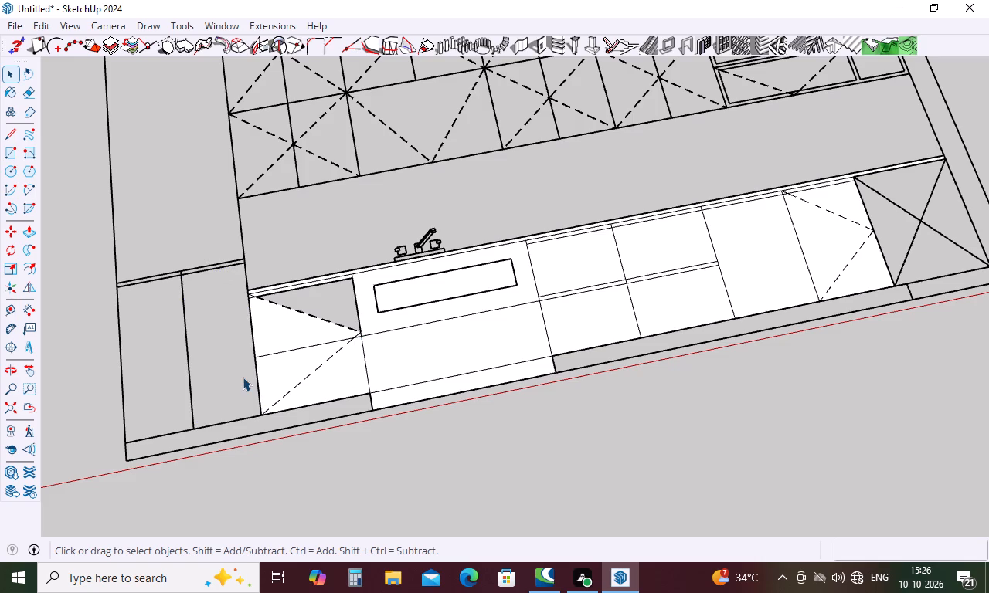
key(r)
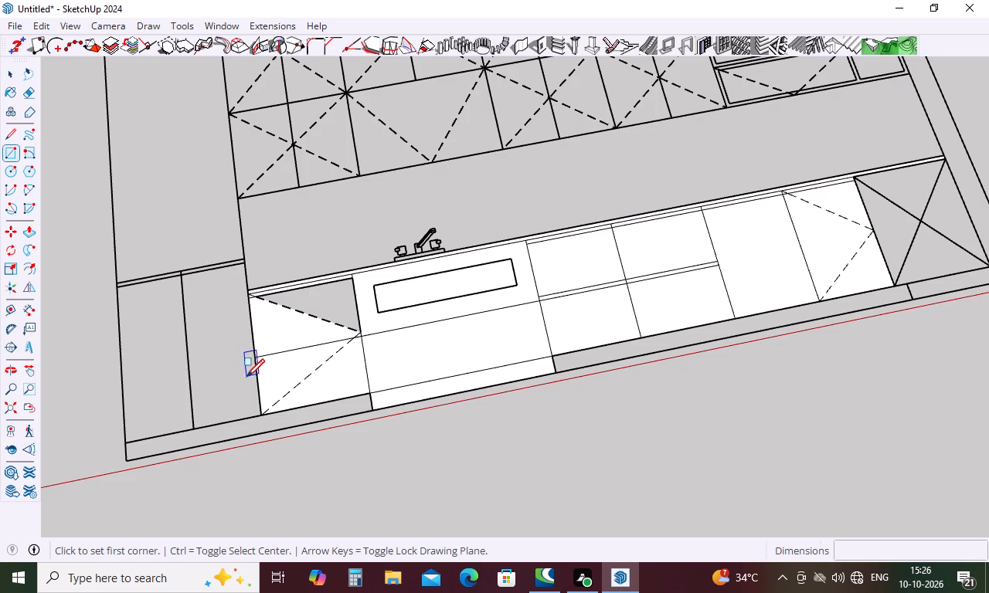
click(257, 358)
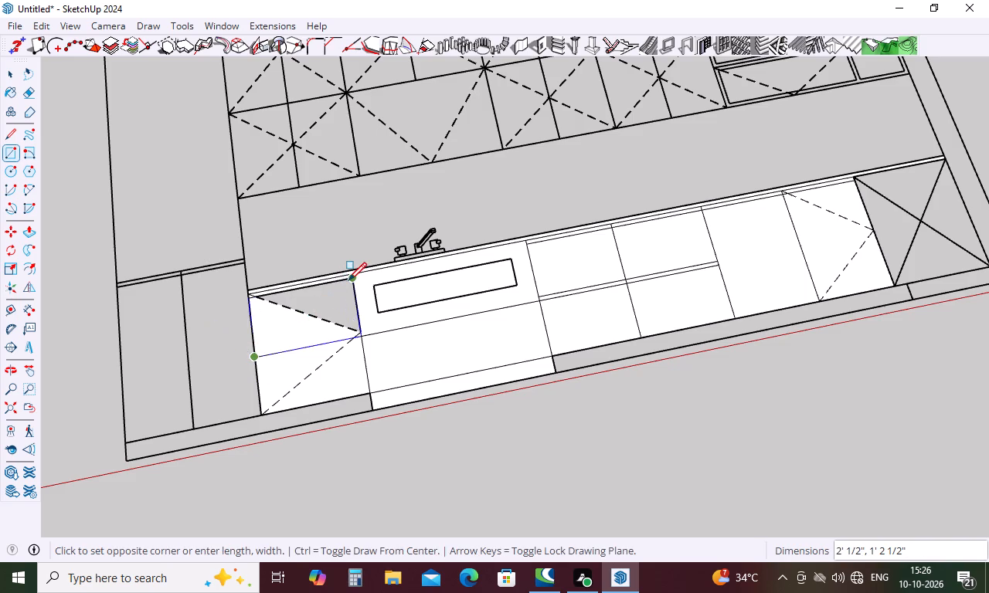
click(348, 280)
key(space)
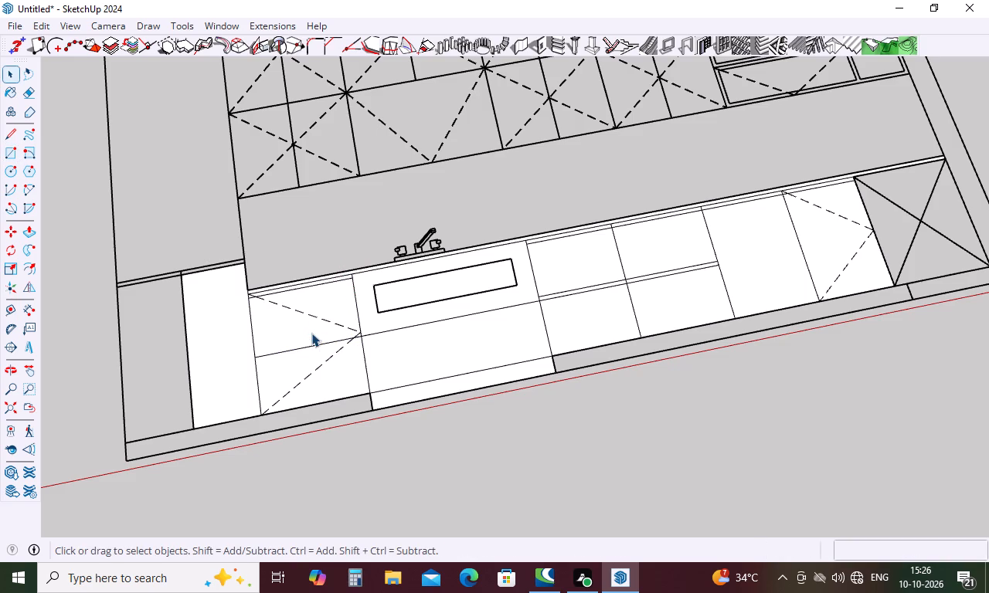
click(229, 323)
key(Delete)
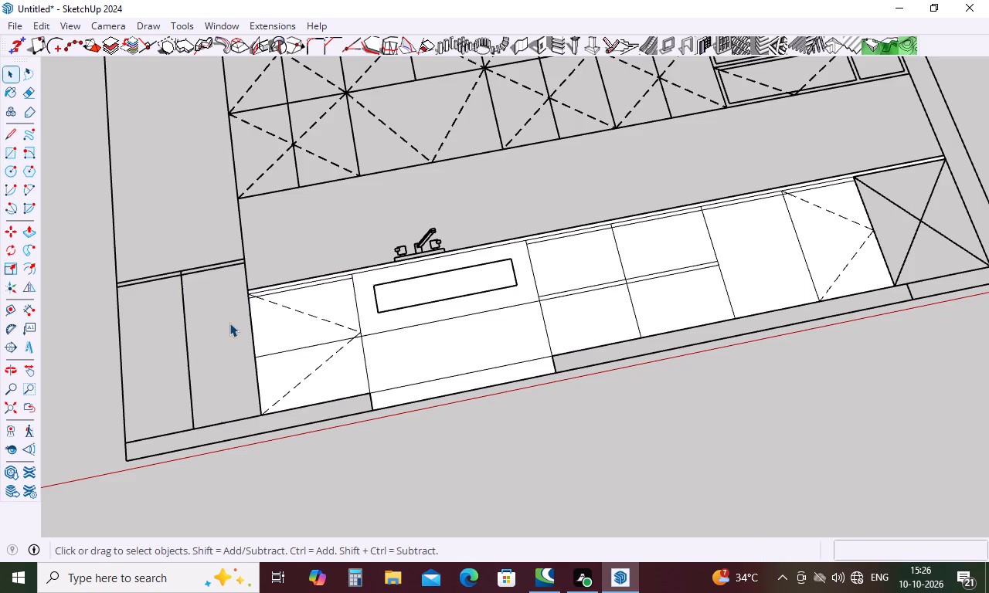
Delete the thin countertop strip face running above the base cabinets.
scroll(522, 246, up, 7)
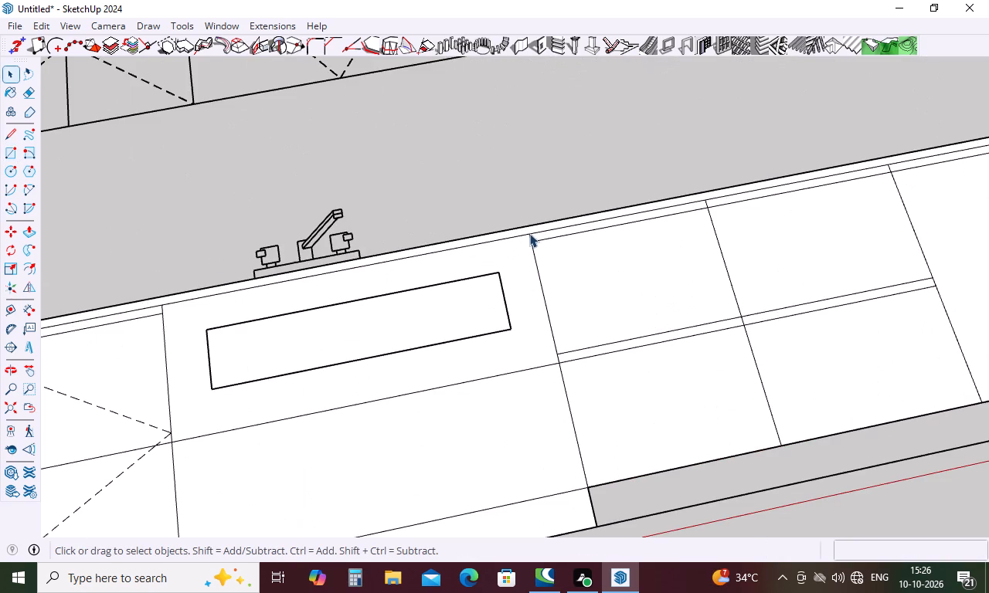
click(535, 227)
click(535, 227)
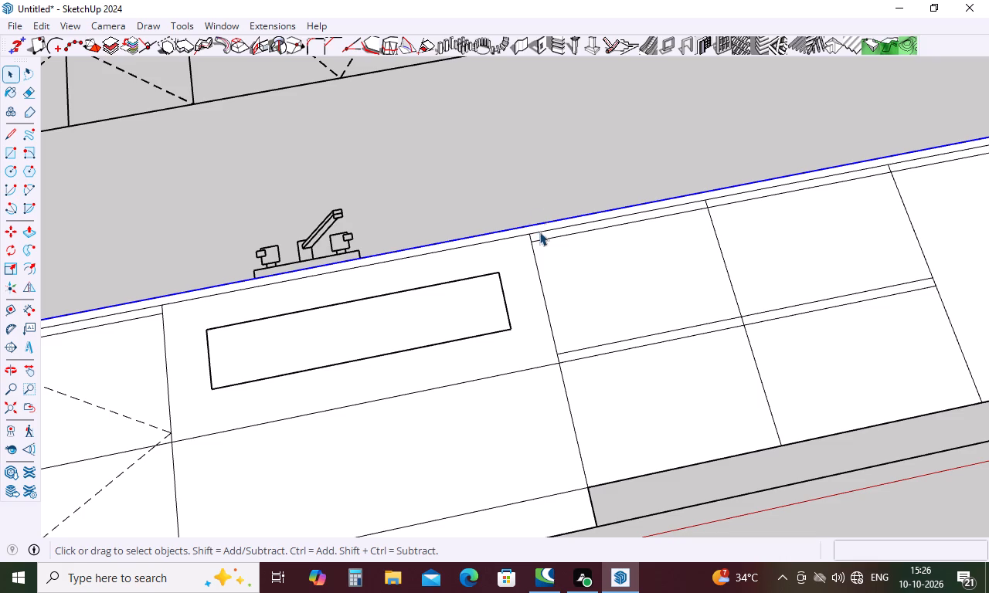
click(533, 187)
click(542, 225)
click(500, 205)
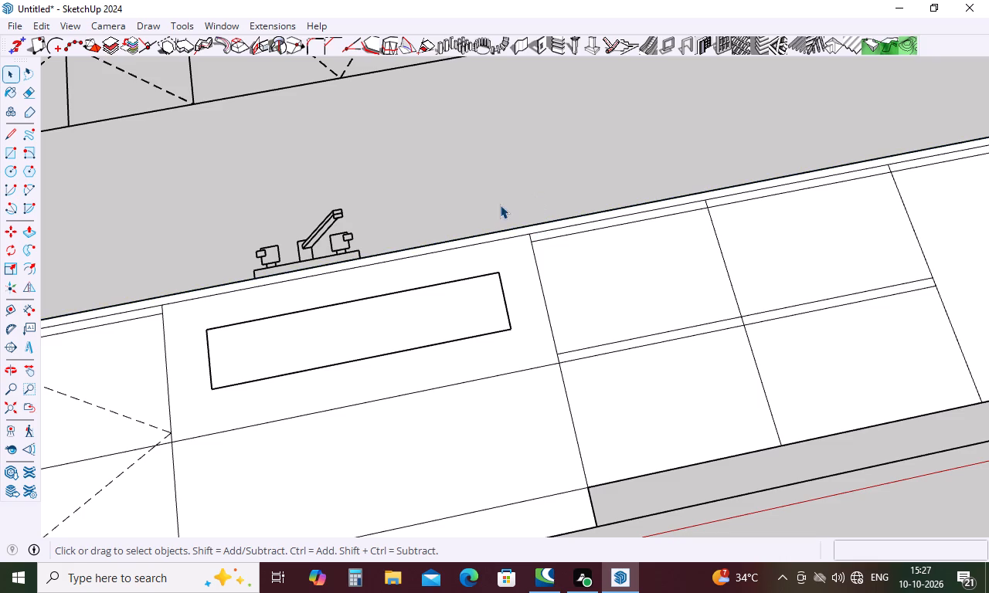
scroll(549, 238, up, 12)
click(549, 210)
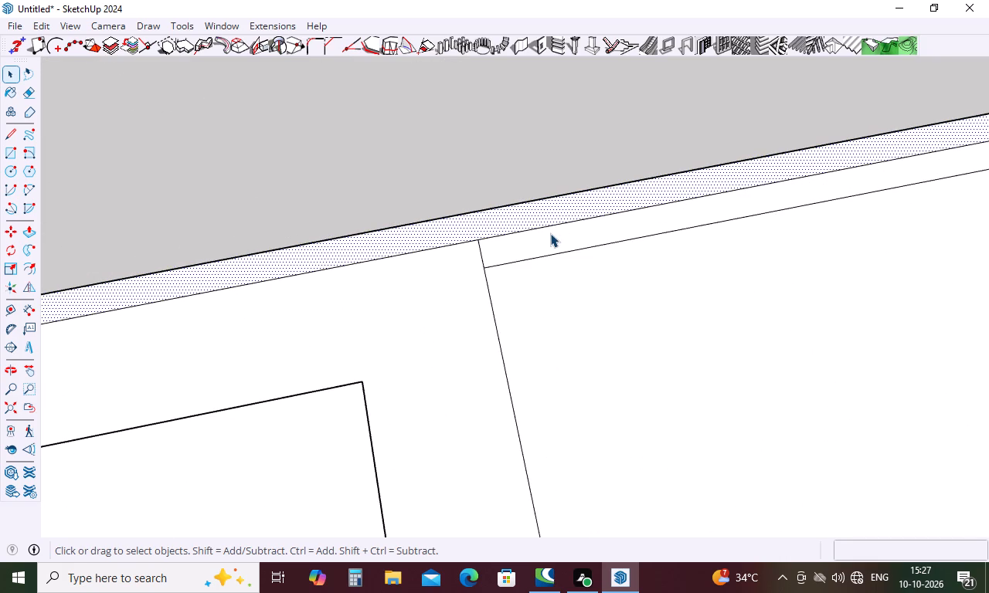
key(Delete)
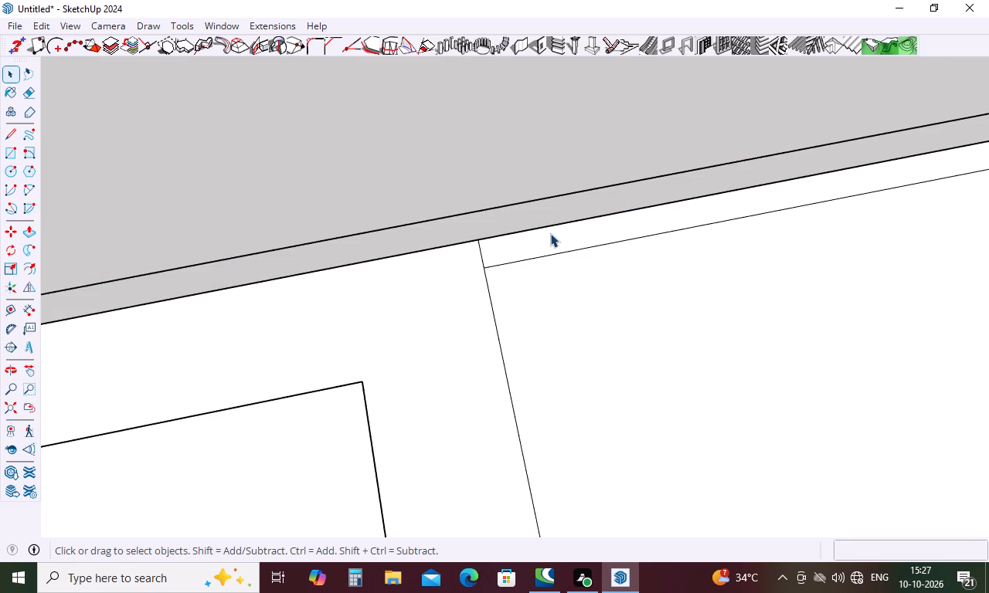
Erase the side panel, outer wall and toe-kick lines beyond the hinged-door cabinet at the sink end.
scroll(583, 175, down, 20)
scroll(583, 175, down, 1)
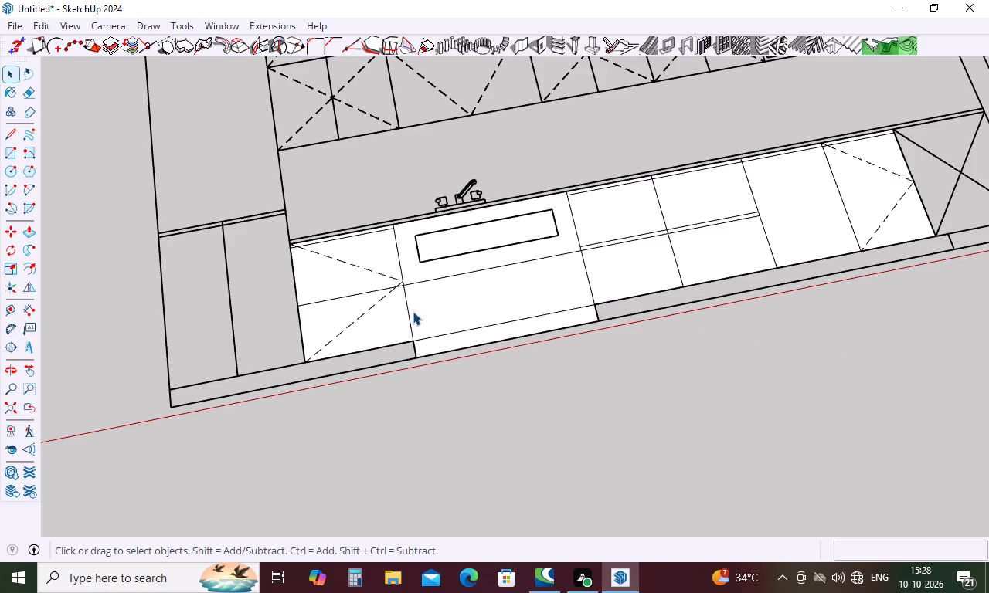
key(Escape)
key(e)
click(239, 219)
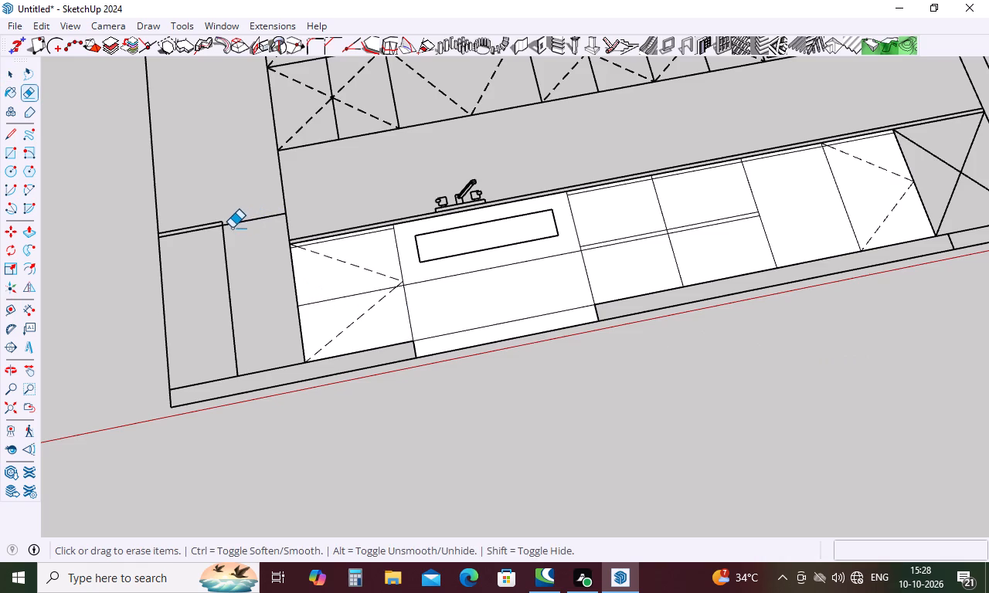
click(232, 228)
click(240, 221)
drag(222, 224, 221, 224)
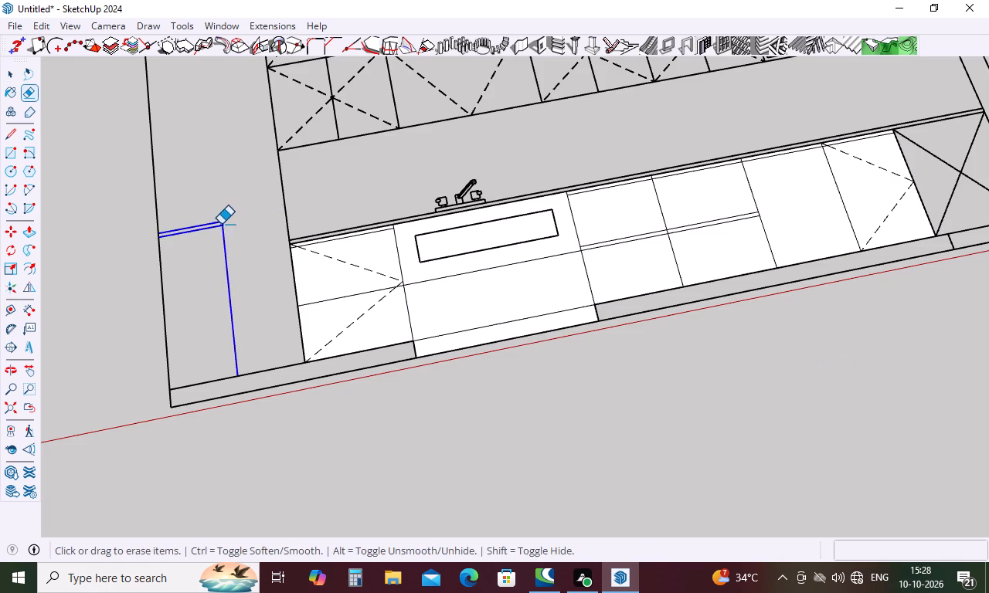
drag(221, 224, 210, 229)
drag(169, 280, 152, 301)
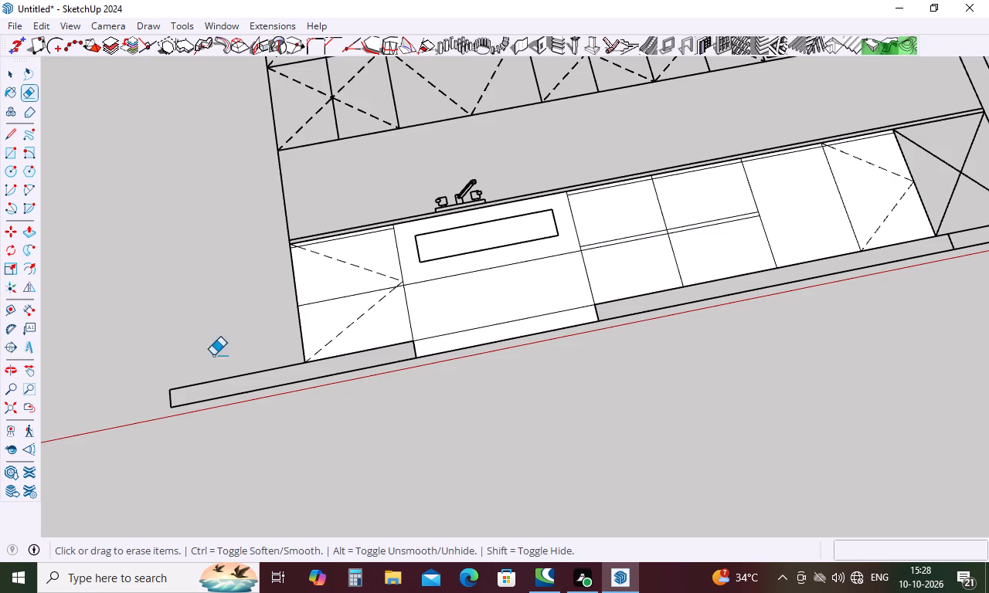
drag(252, 368, 253, 377)
click(260, 390)
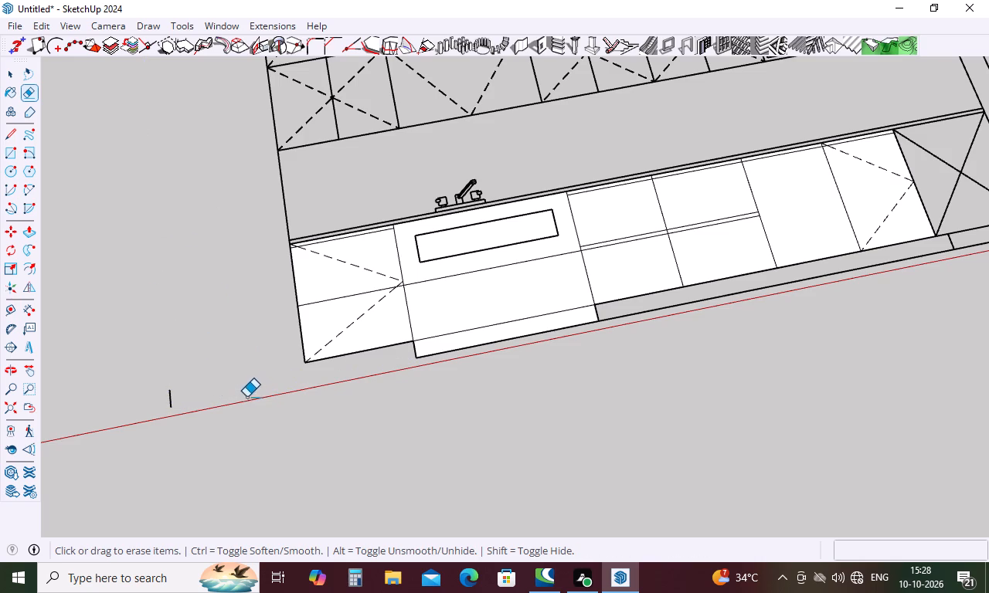
drag(174, 398, 162, 405)
Erase the remaining toe-kick, outer wall, crossed corner cabinet and countertop lines at the base run's far end.
scroll(152, 395, down, 5)
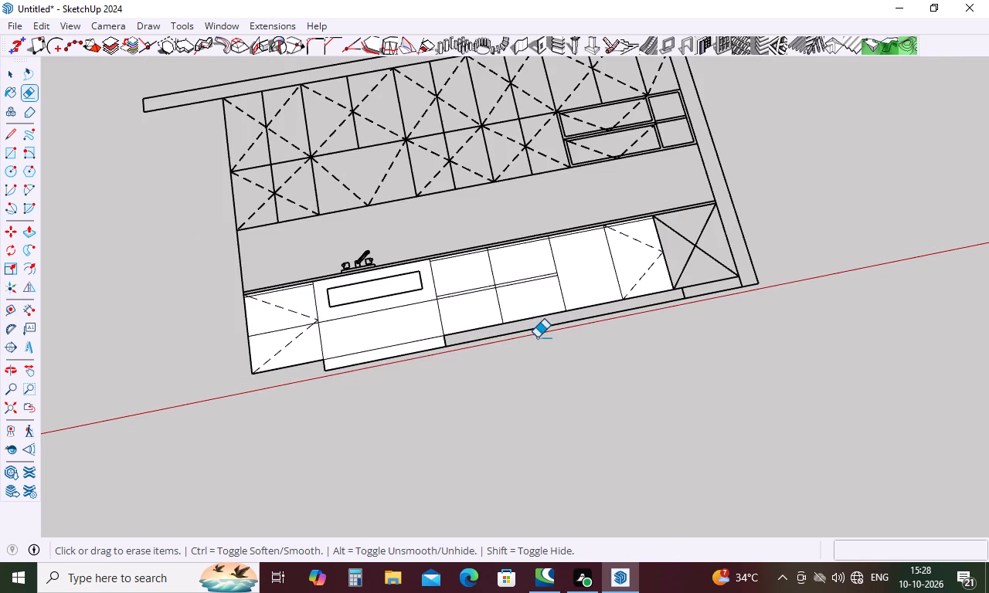
click(539, 330)
drag(741, 212, 736, 230)
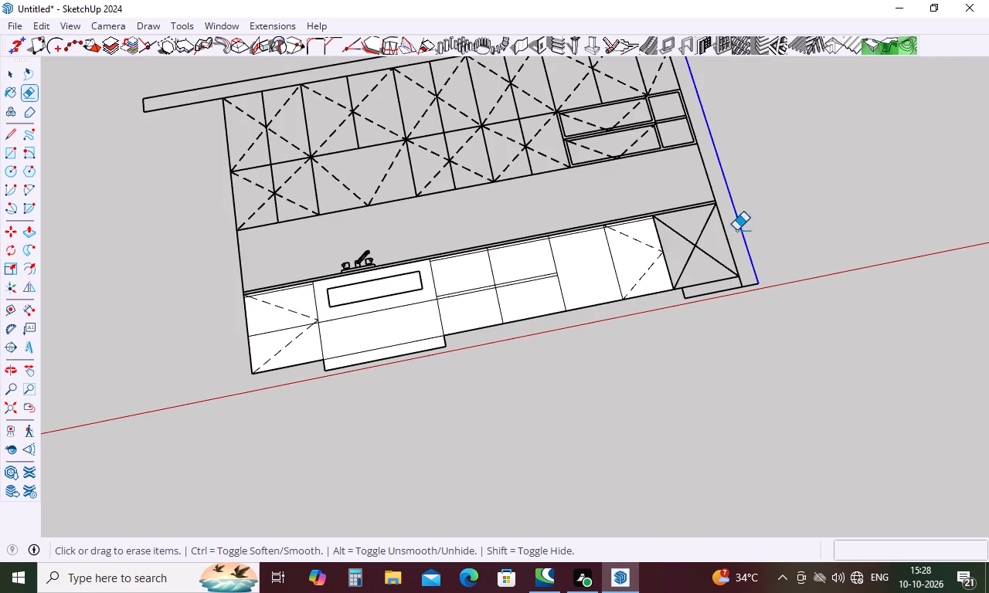
drag(736, 230, 716, 303)
drag(742, 276, 742, 296)
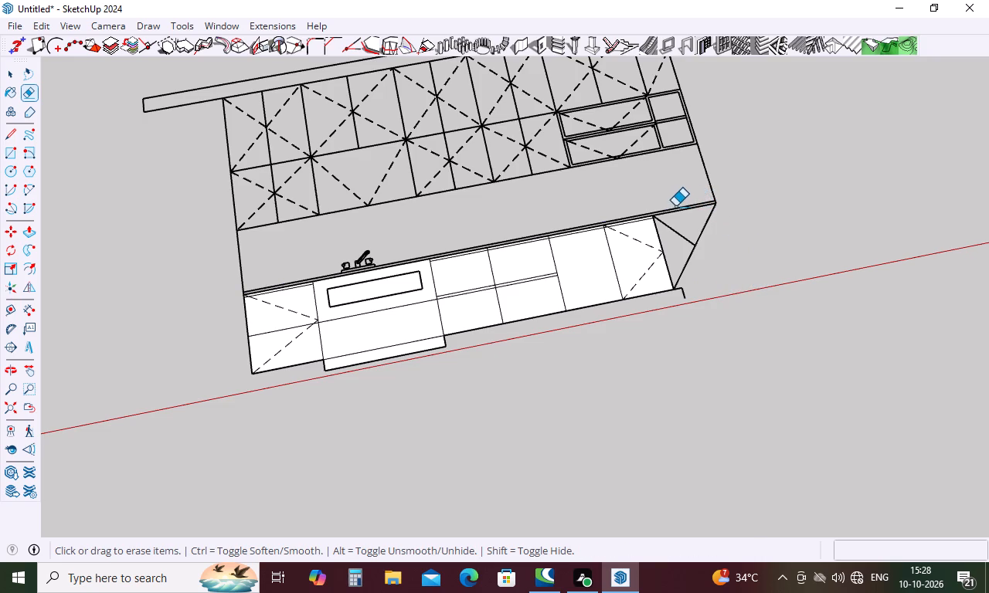
drag(675, 206, 675, 225)
click(679, 235)
click(690, 246)
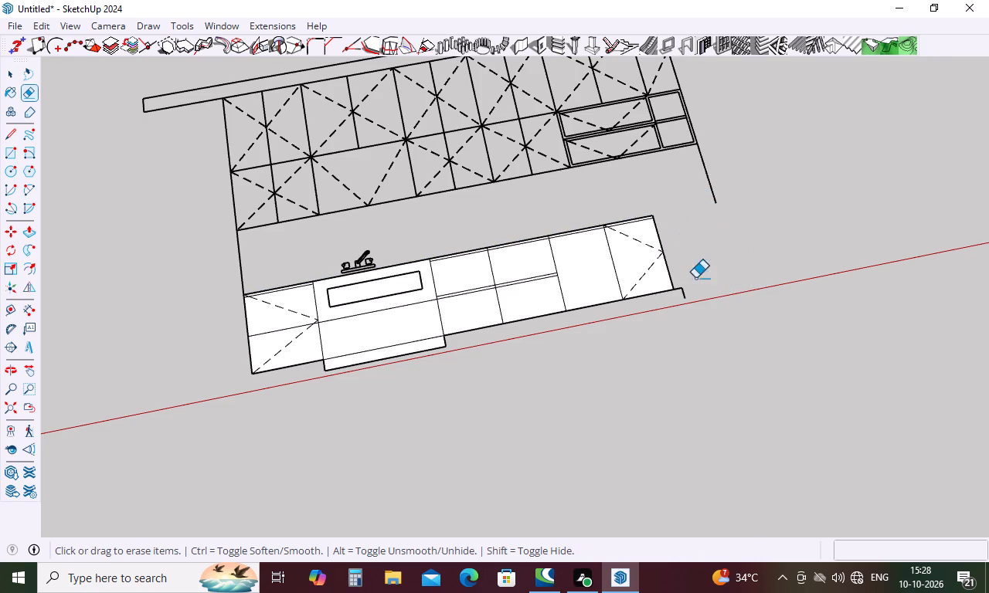
click(685, 296)
scroll(682, 297, up, 5)
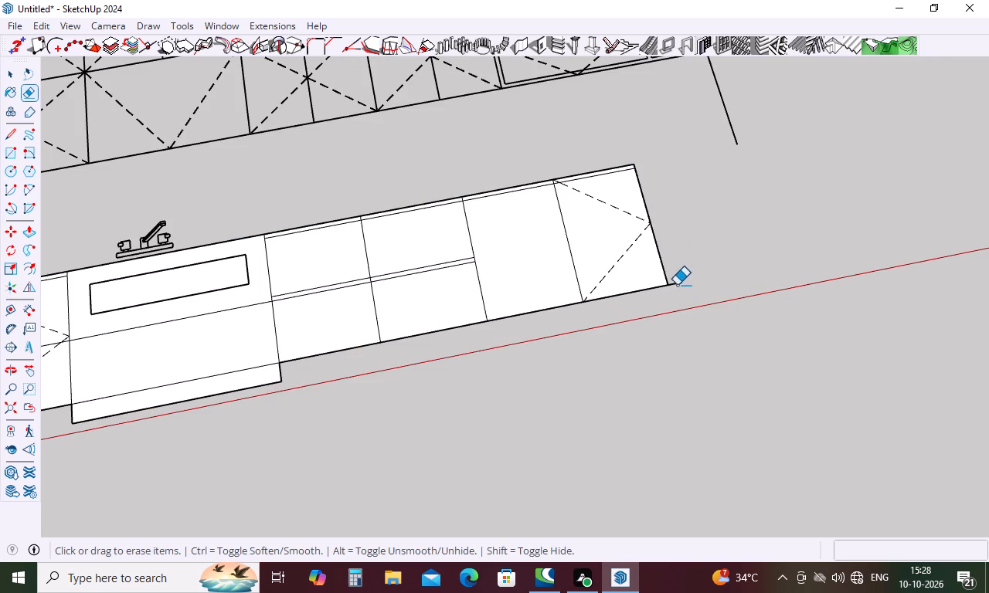
click(677, 286)
click(678, 285)
Erase the wall line joining the base and wall cabinets at the sink end, and the faucet above the sink.
scroll(711, 313, down, 5)
drag(233, 275, 230, 276)
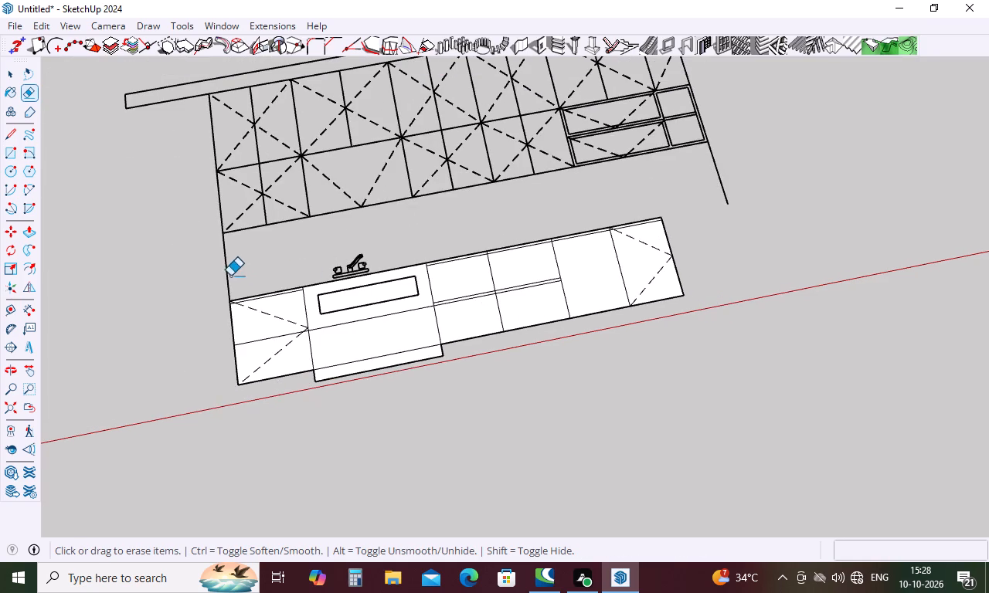
drag(230, 276, 225, 280)
scroll(500, 284, down, 4)
scroll(371, 285, up, 5)
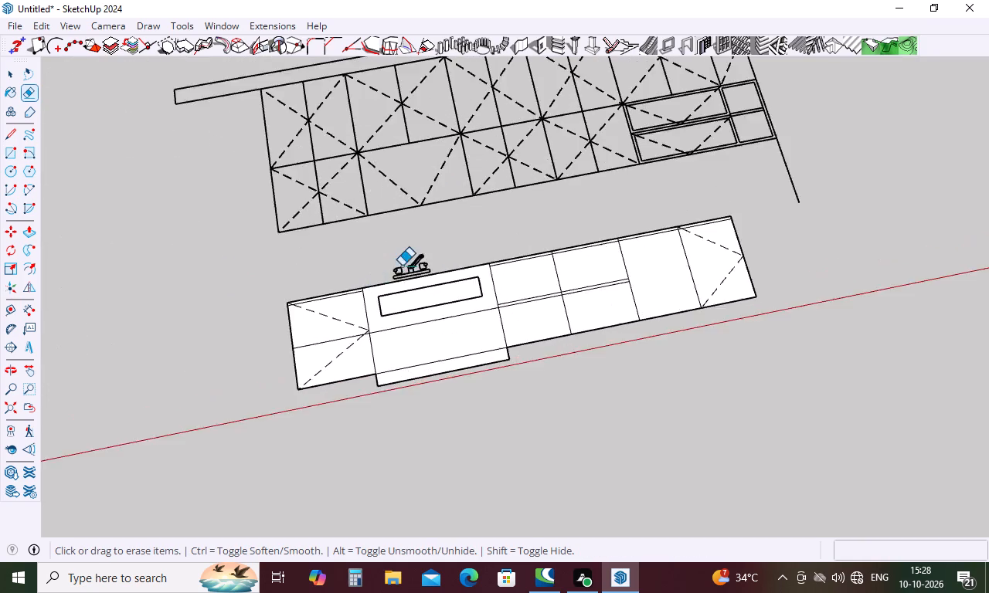
scroll(402, 266, up, 12)
click(443, 251)
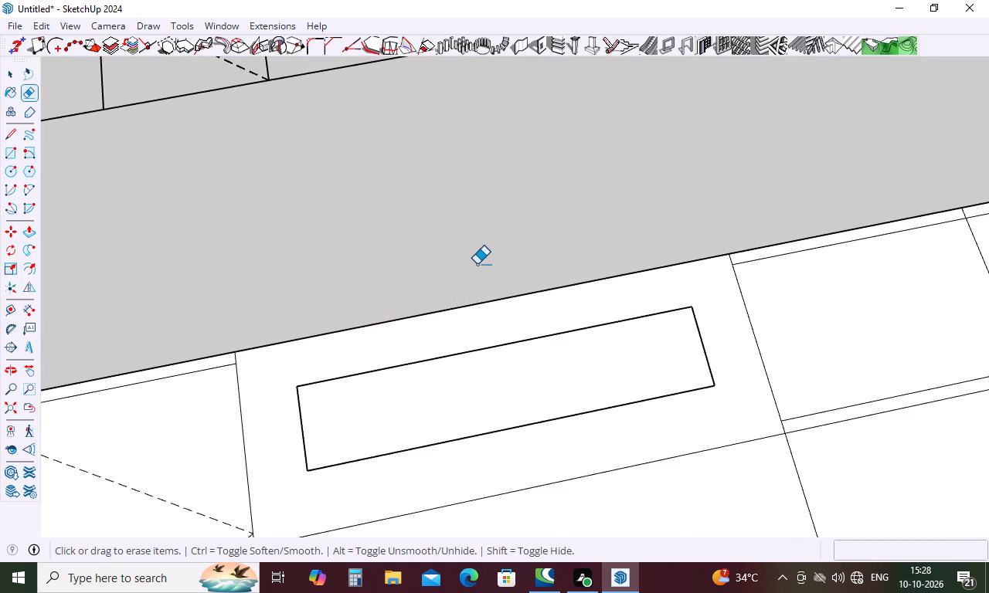
Erase the ceiling strip outline above the wall cabinets and the leftover wall line ends beside them.
scroll(478, 282, down, 8)
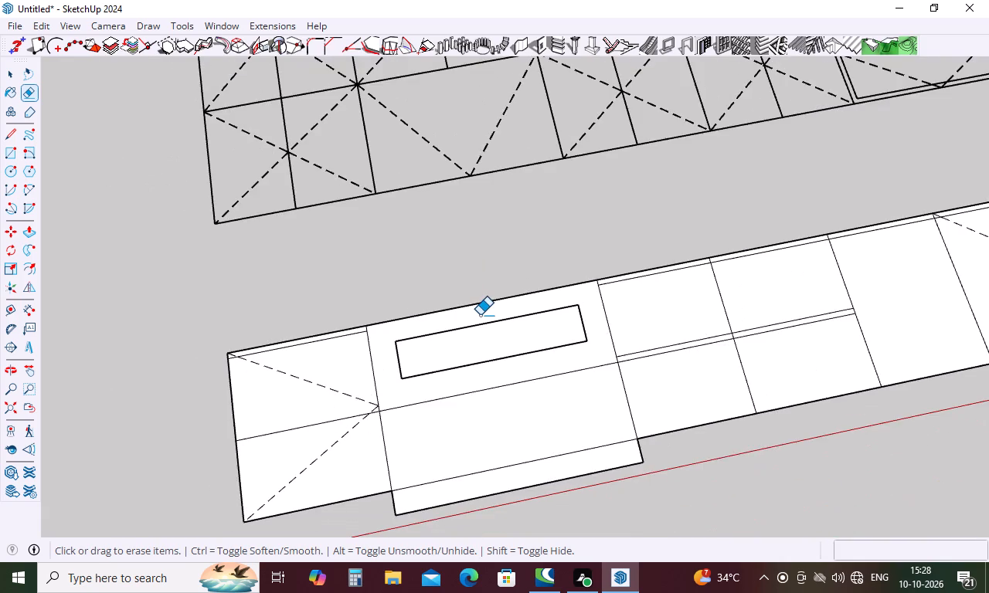
scroll(480, 315, down, 6)
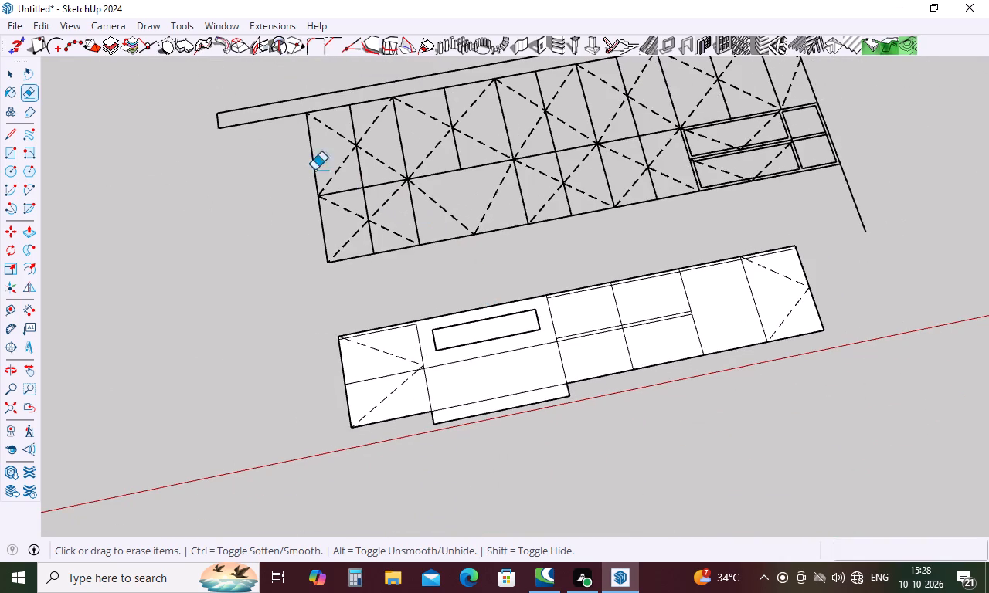
drag(245, 107, 245, 123)
drag(225, 121, 207, 131)
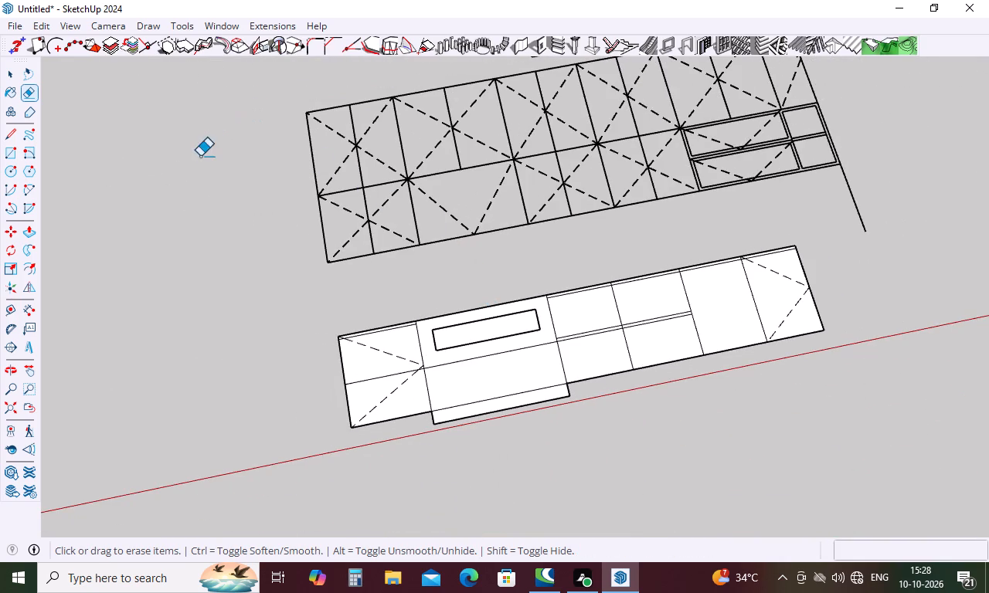
scroll(475, 263, down, 5)
drag(634, 98, 634, 107)
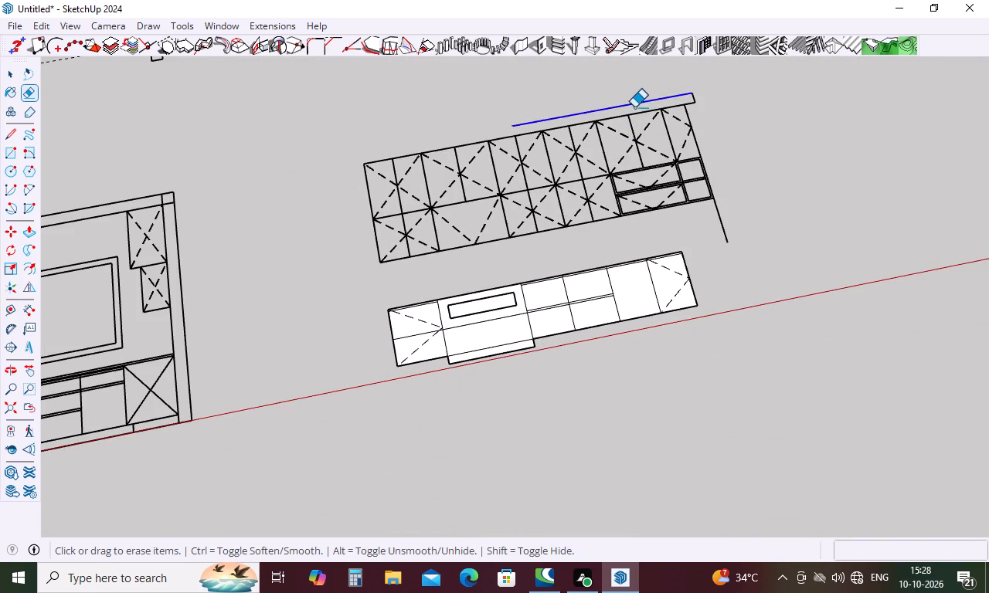
drag(634, 107, 634, 109)
drag(695, 96, 684, 102)
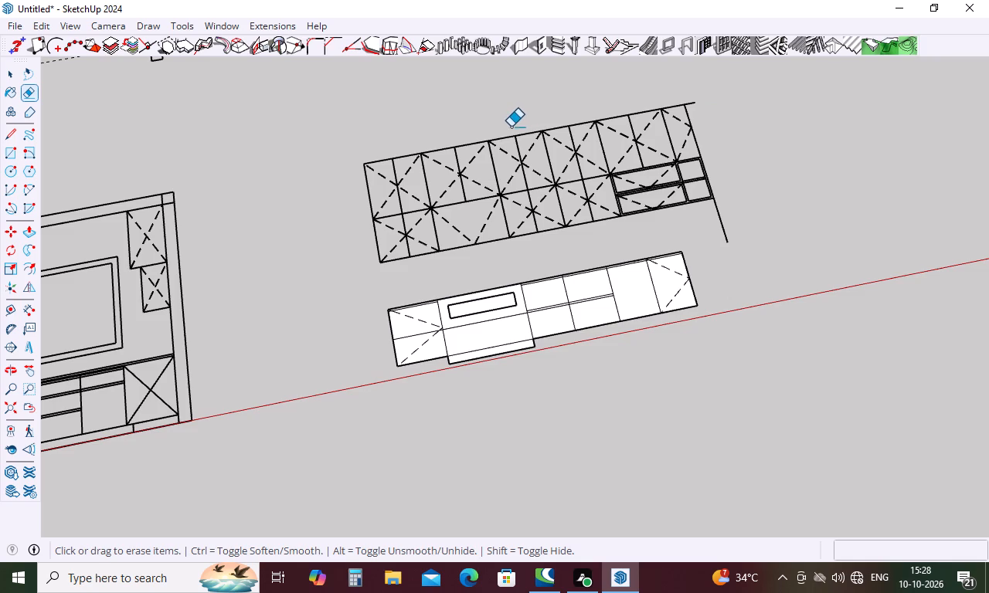
click(511, 127)
drag(740, 199, 719, 229)
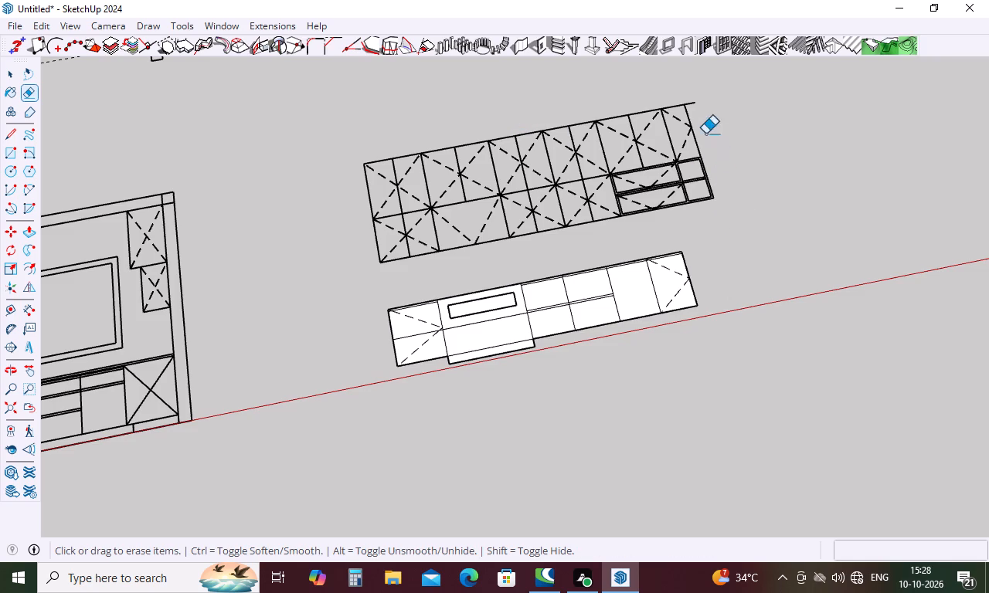
click(692, 106)
Erase the door divisions, dashed swing marks and long outlines of the wall cabinets above the base run.
drag(688, 109, 581, 200)
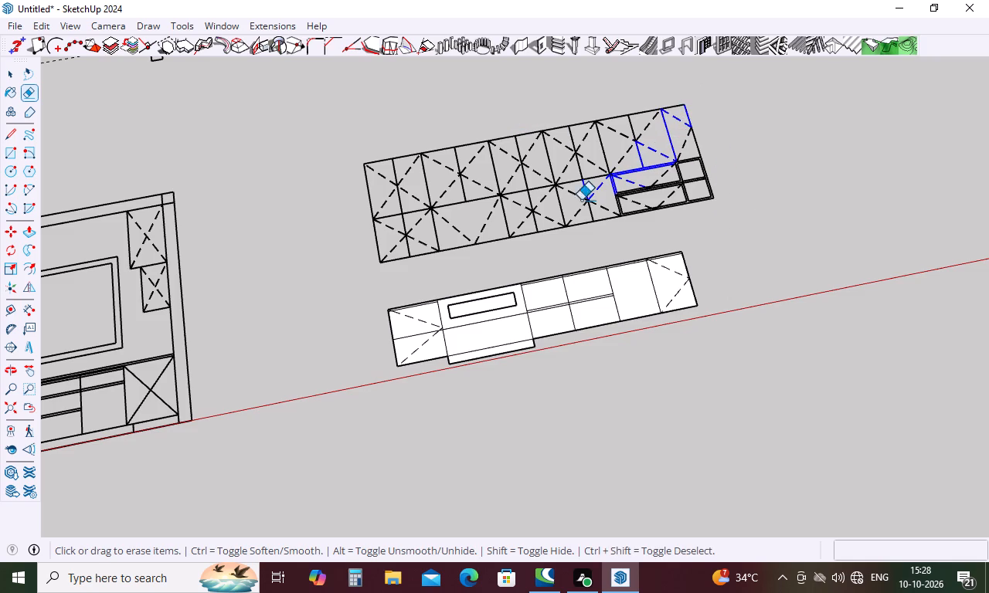
drag(581, 200, 676, 116)
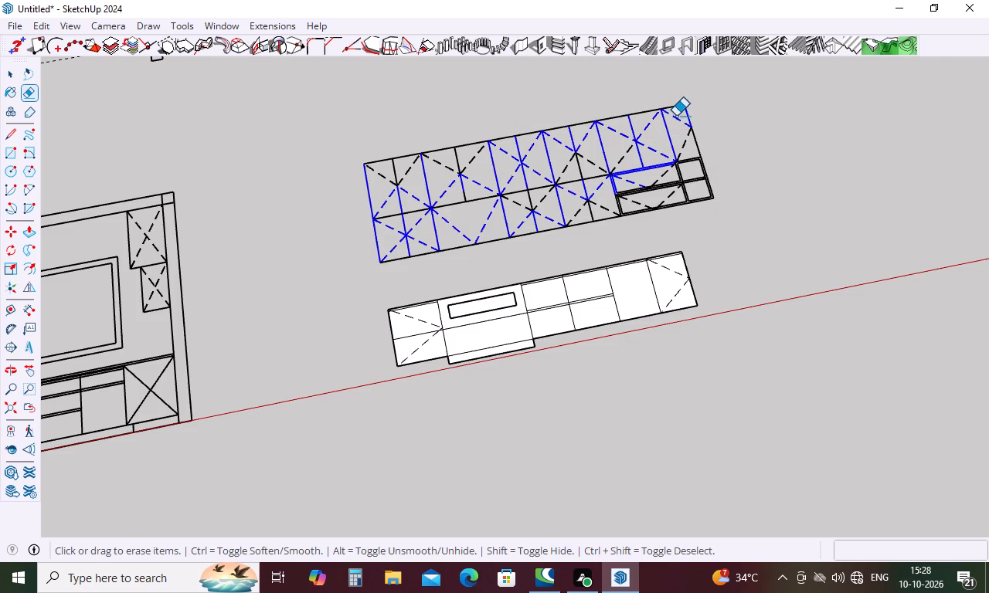
drag(676, 116, 363, 181)
drag(742, 151, 379, 249)
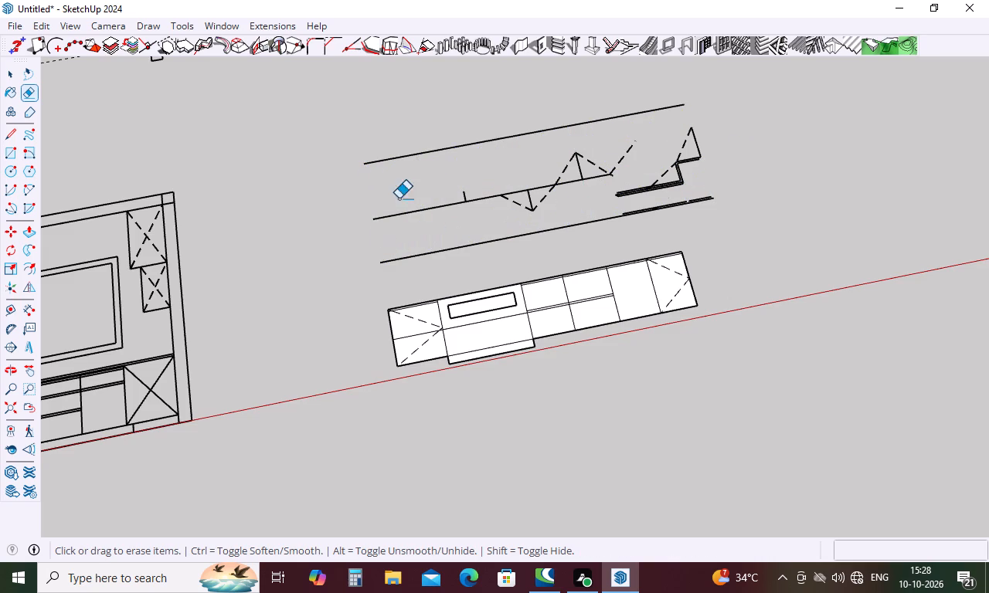
drag(462, 132, 422, 253)
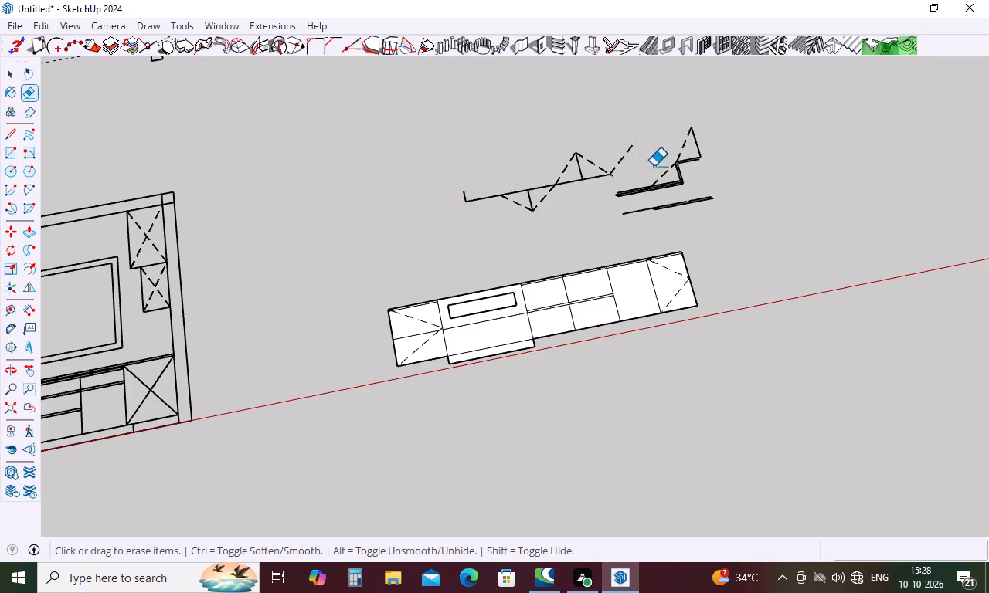
Erase the leftover outline, shelf and stray line fragments at the far end of the wall cabinets.
drag(712, 139, 656, 197)
drag(687, 198, 688, 202)
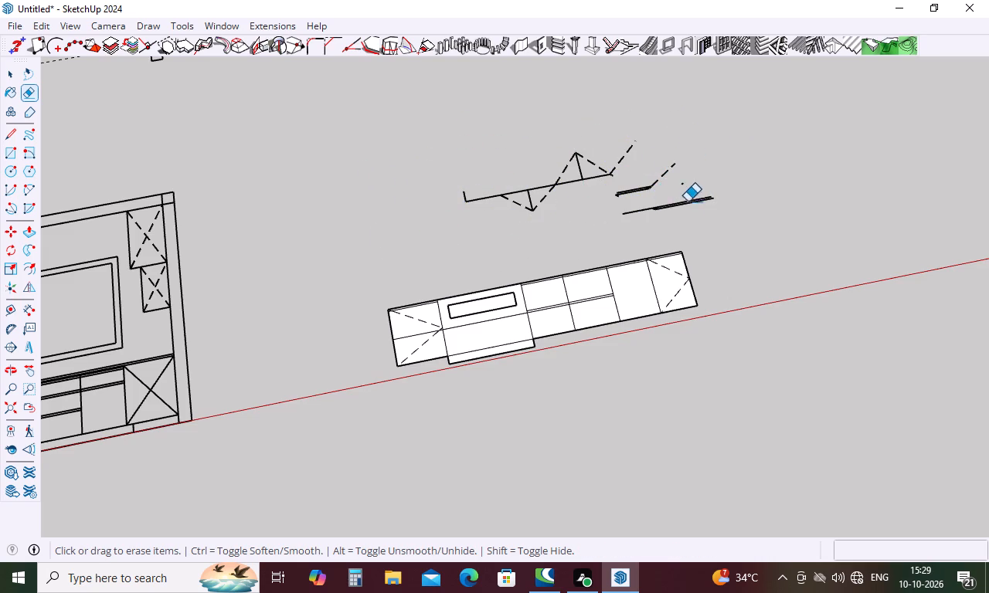
drag(688, 202, 684, 214)
drag(688, 185, 678, 198)
drag(657, 208, 645, 220)
drag(681, 184, 681, 205)
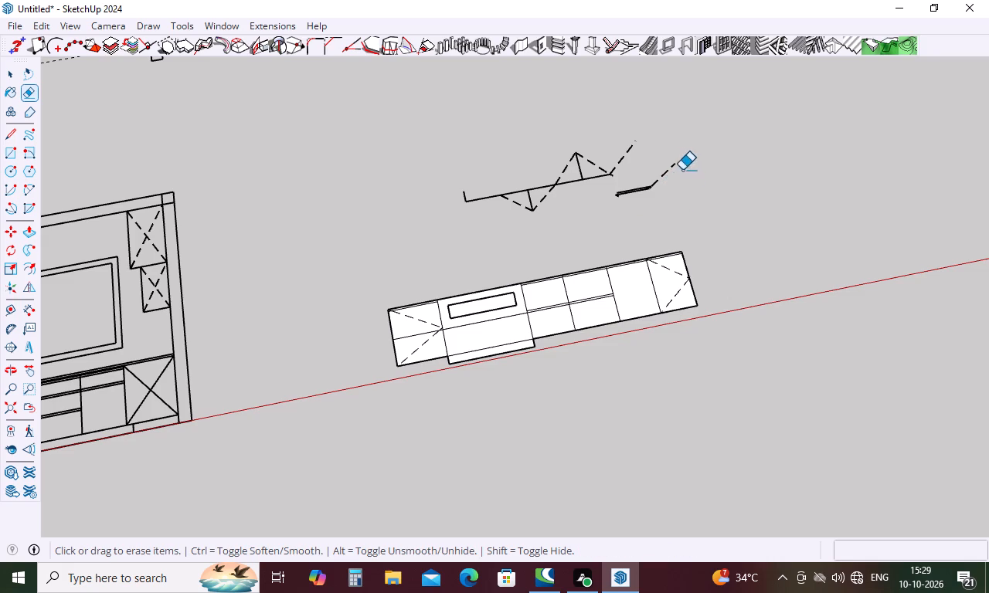
drag(680, 169, 647, 188)
drag(629, 191, 603, 214)
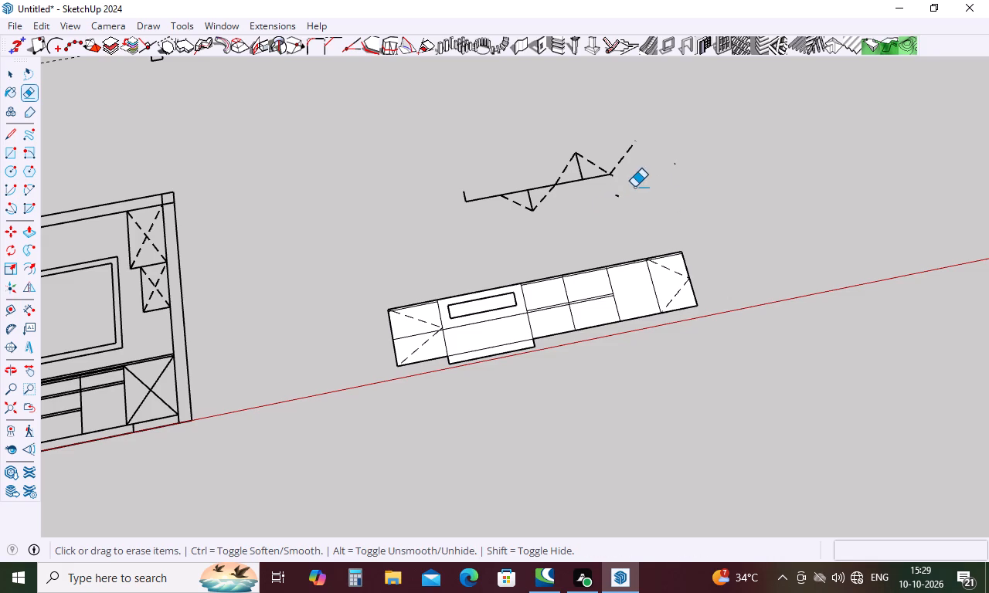
drag(625, 192, 608, 213)
drag(677, 164, 671, 180)
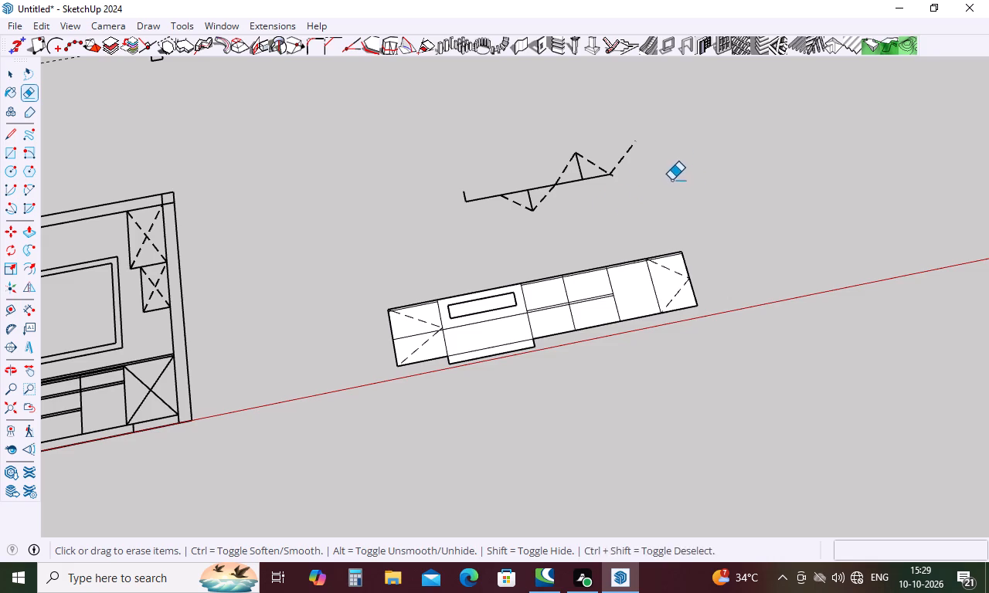
drag(671, 180, 664, 188)
Erase the remaining dashed swing marks, divider stubs and middle line fragments of the wall cabinets.
click(616, 160)
drag(603, 168, 590, 178)
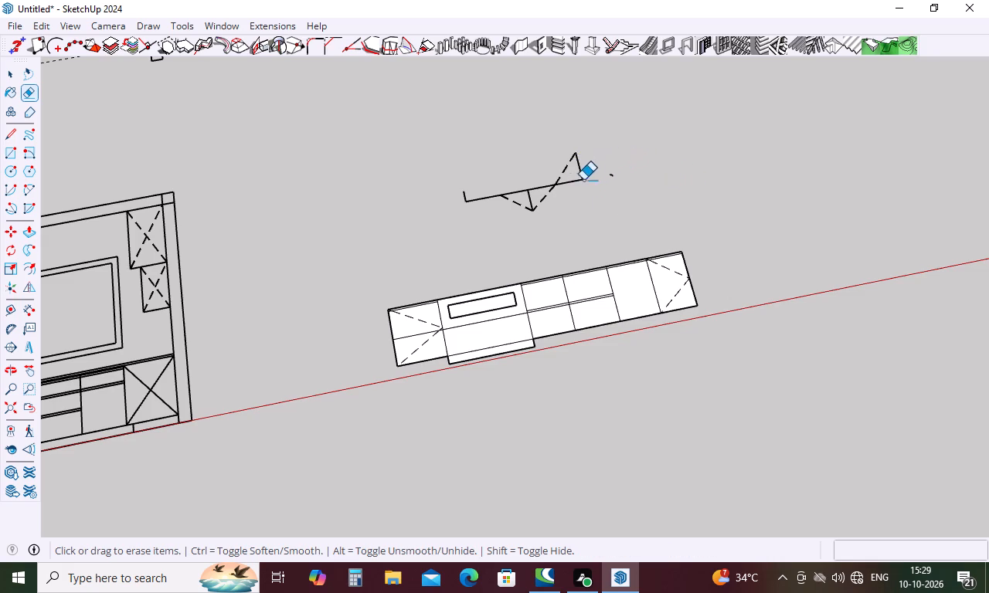
click(566, 172)
drag(619, 168, 600, 194)
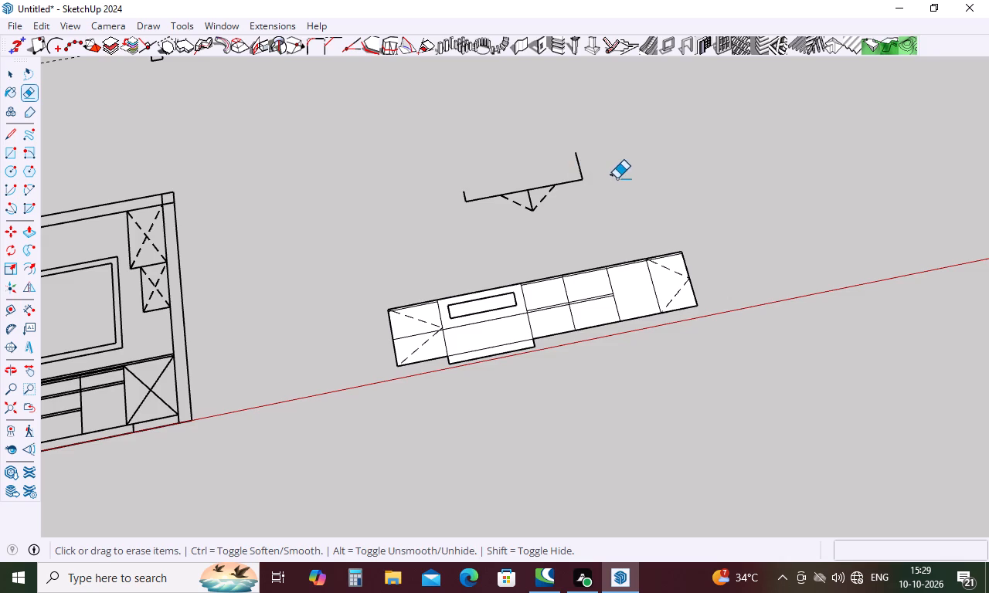
drag(617, 178, 595, 204)
drag(585, 168, 562, 187)
drag(556, 192, 537, 204)
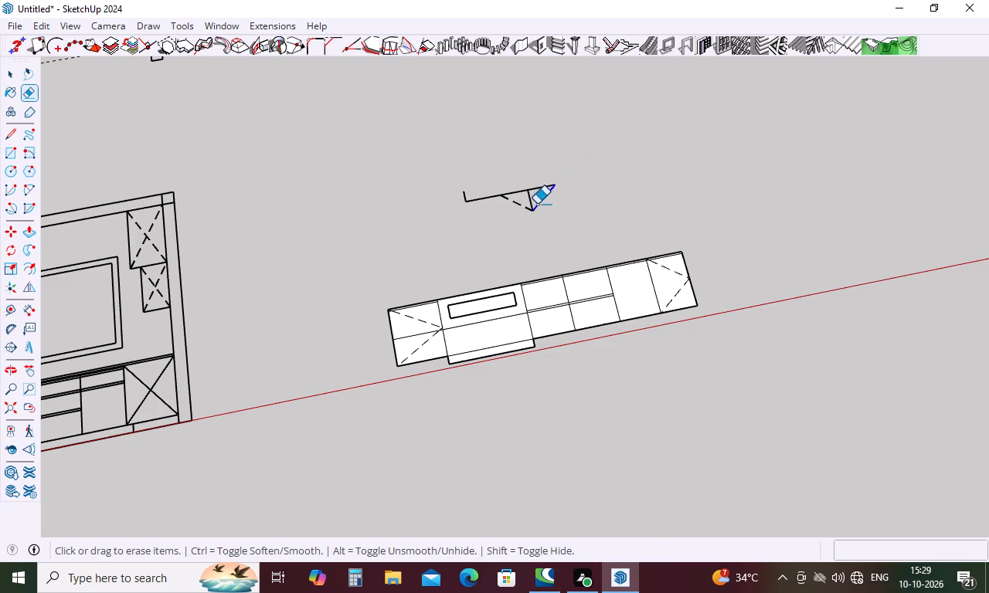
drag(537, 204, 524, 213)
drag(527, 187, 519, 202)
click(465, 192)
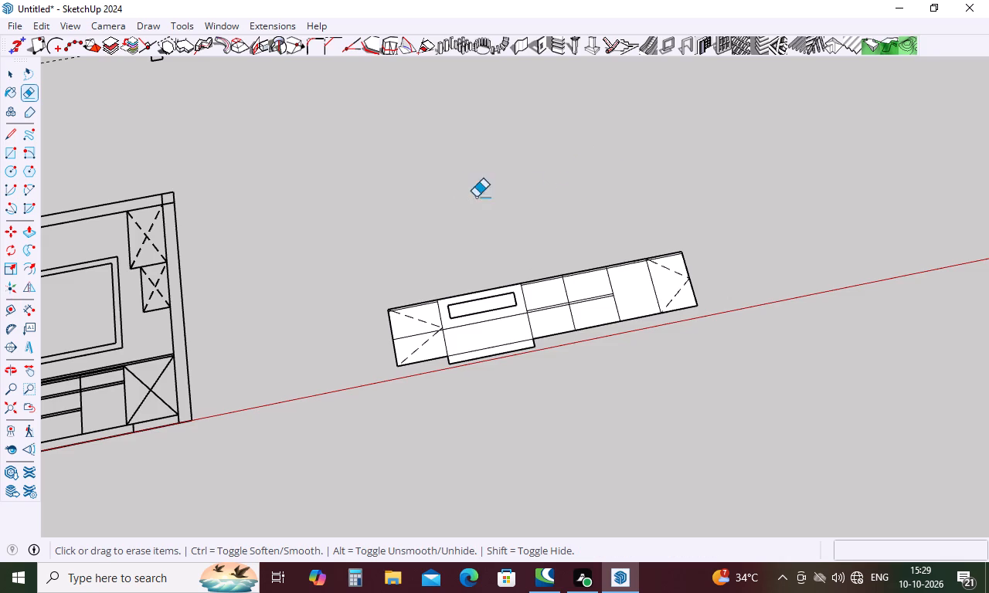
key(Escape)
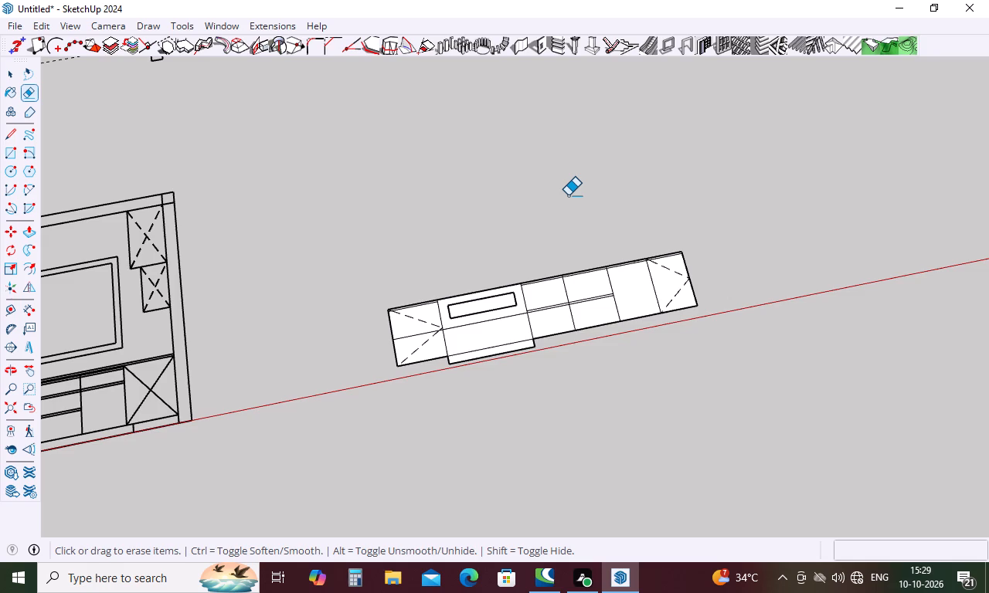
key(Escape)
Erase the dashed door-swing lines and their corner stubs on the end base cabinet beside the wide sink cabinet.
key(p)
scroll(415, 371, up, 5)
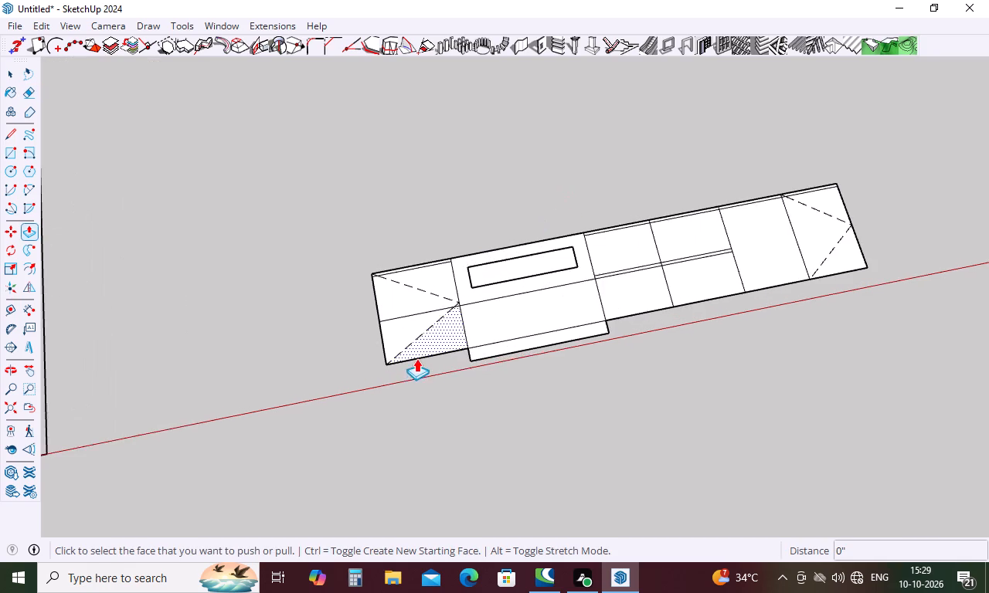
scroll(416, 358, up, 5)
key(Escape)
key(e)
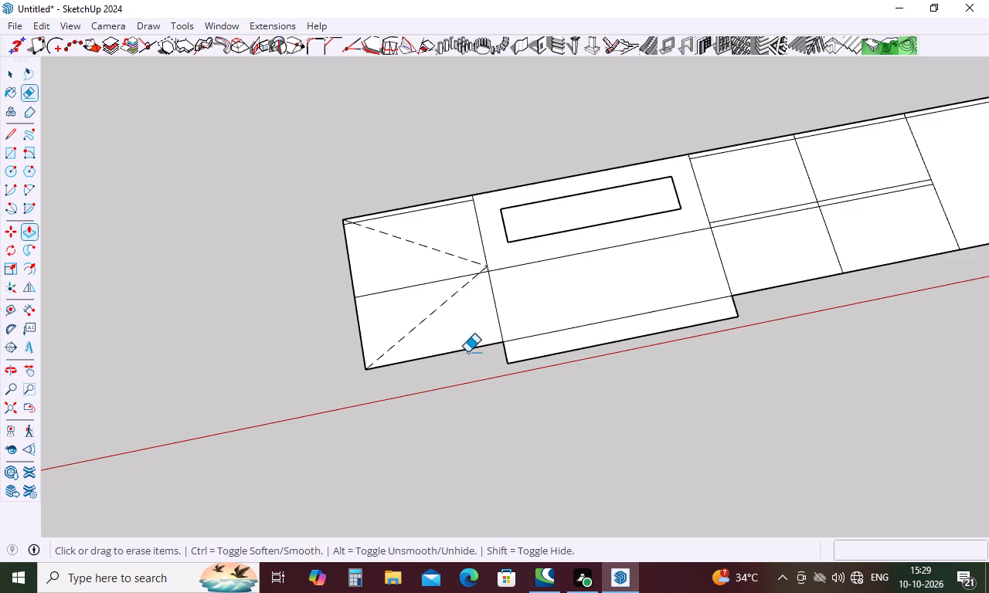
click(433, 312)
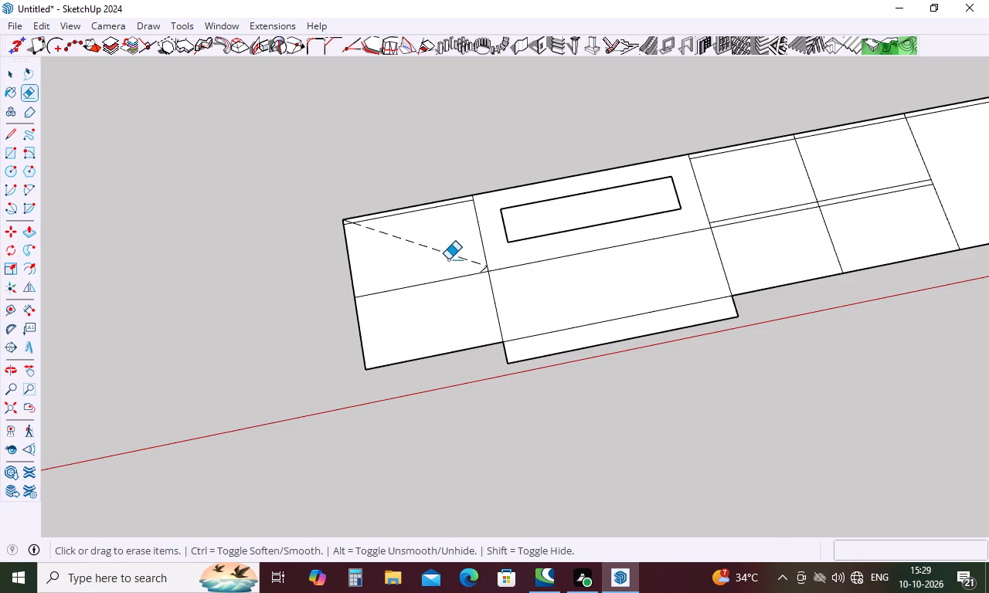
click(450, 256)
scroll(466, 266, up, 12)
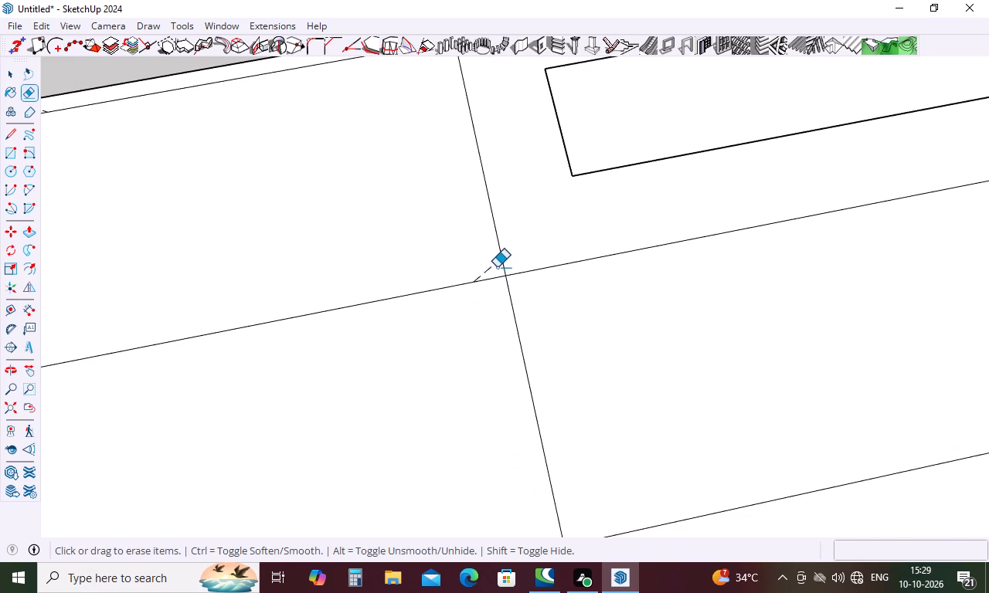
click(491, 271)
scroll(547, 320, down, 9)
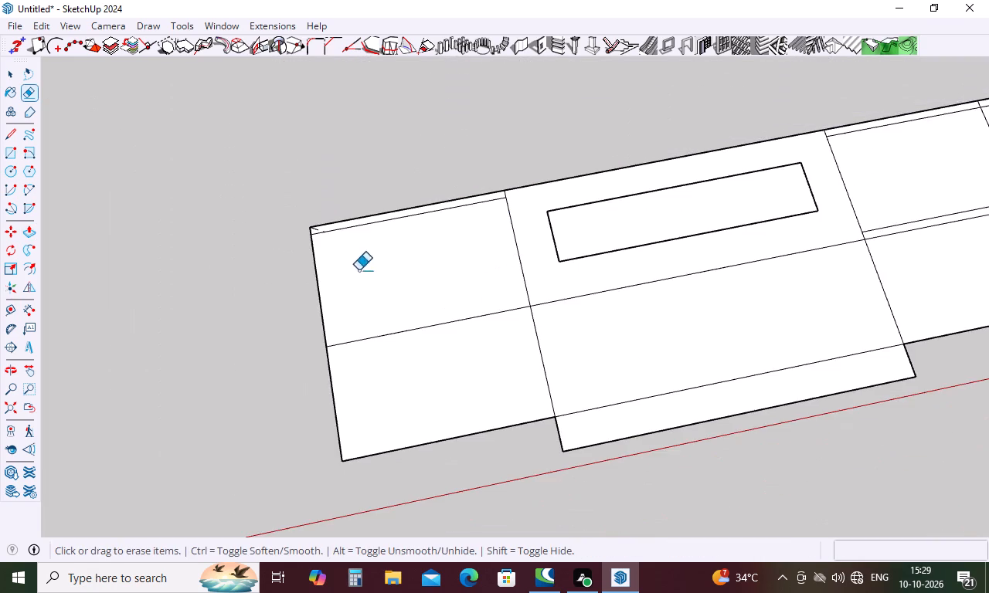
scroll(343, 250, up, 14)
click(311, 215)
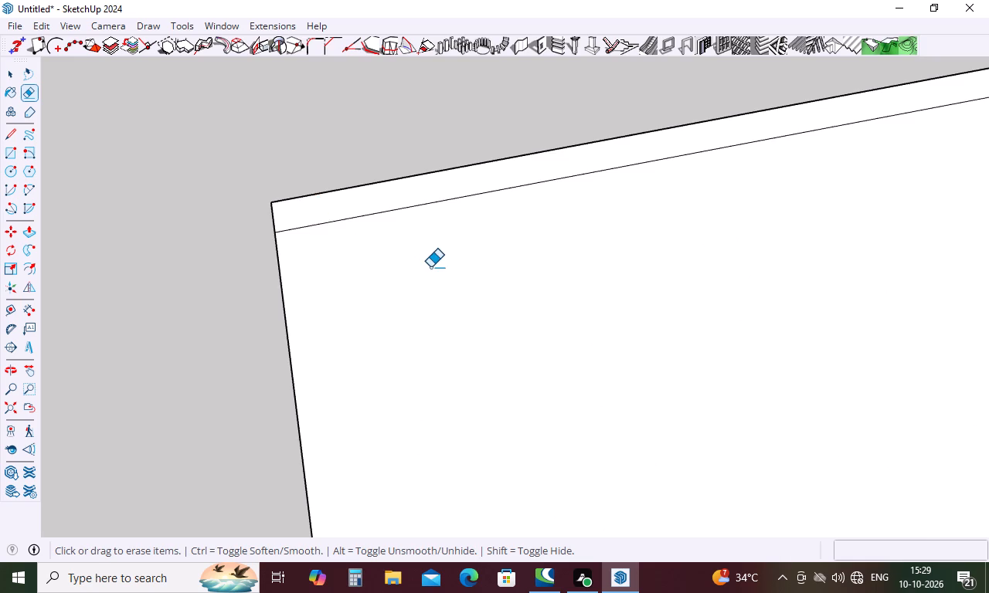
scroll(435, 262, down, 11)
key(Escape)
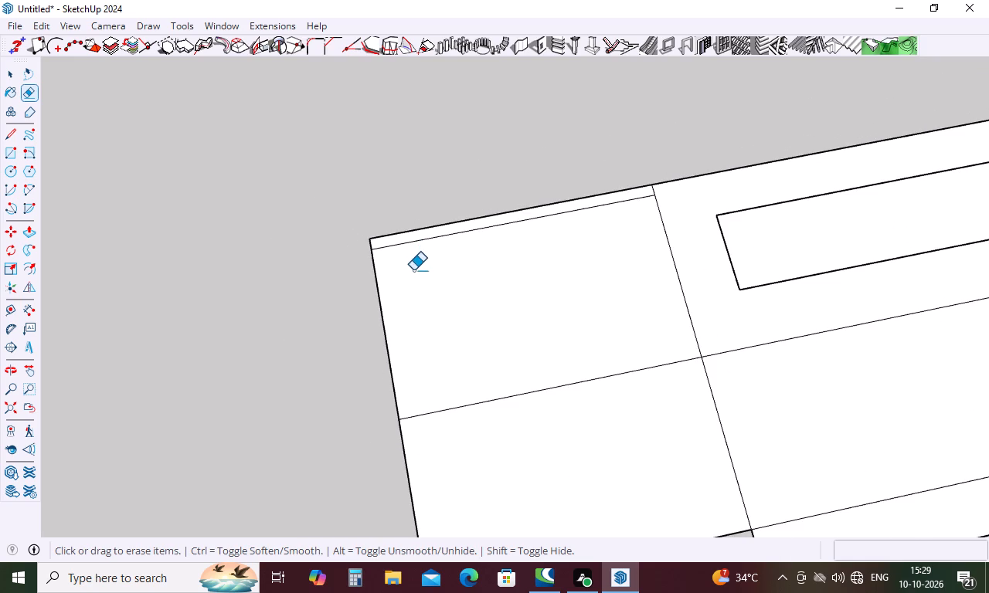
Push/Pull the end base cabinet's lower face, upper face and thin top strip by 0.1 inch.
key(p)
scroll(441, 281, down, 10)
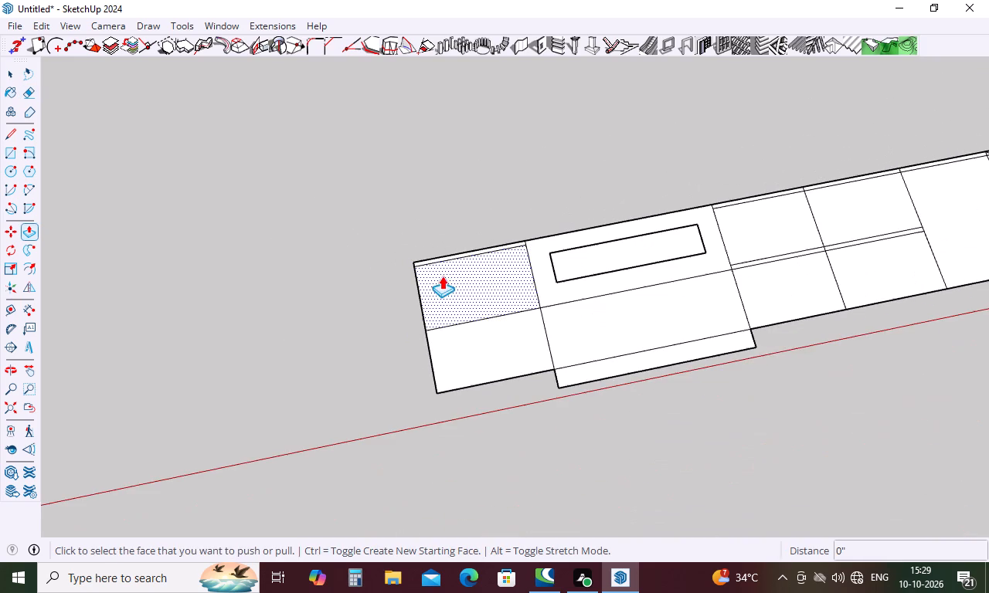
click(486, 359)
text(.1)
key(Return)
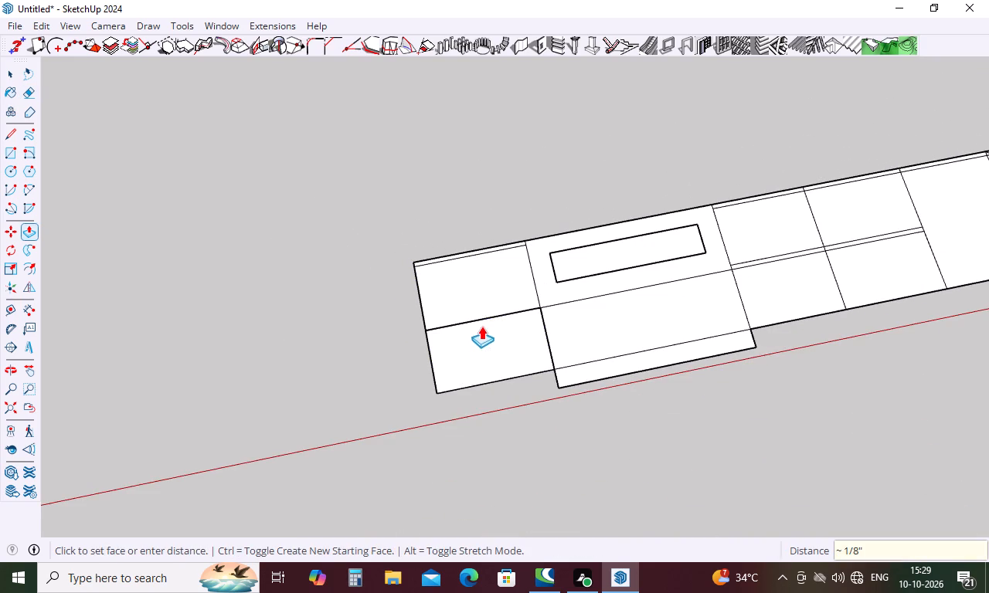
double_click(474, 281)
scroll(475, 247, up, 5)
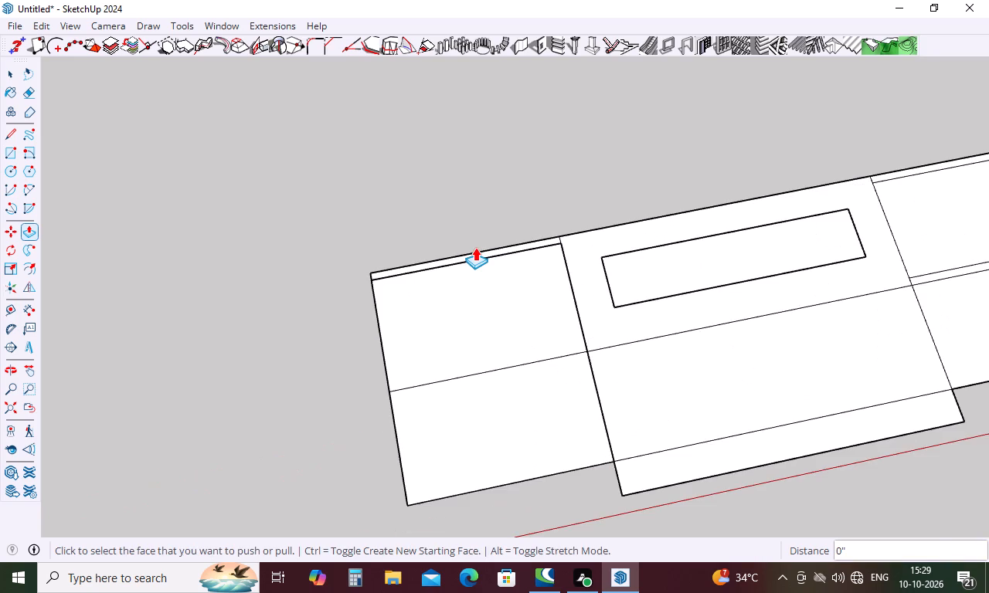
scroll(475, 247, up, 10)
double_click(477, 269)
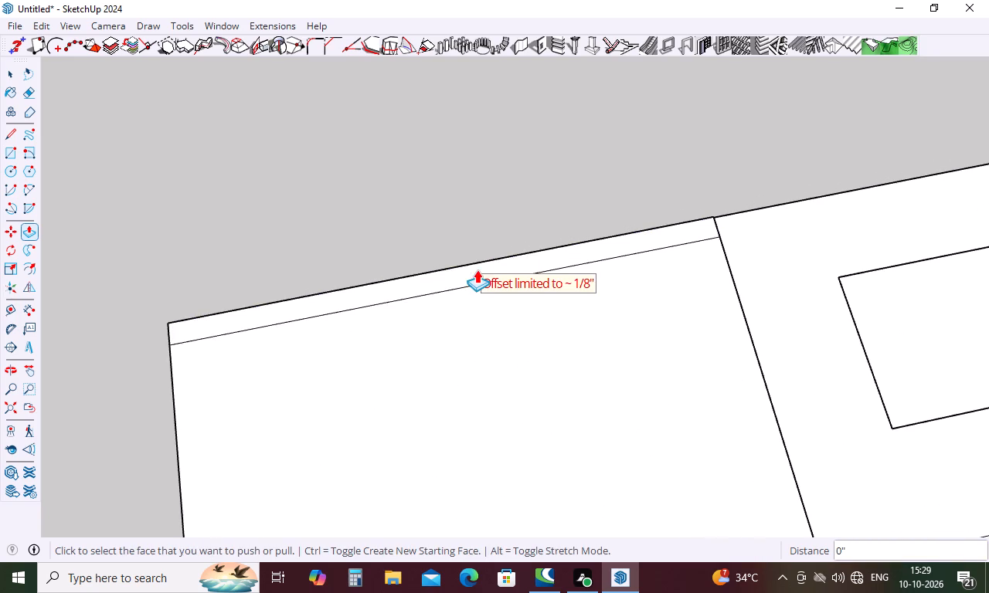
scroll(465, 227, down, 10)
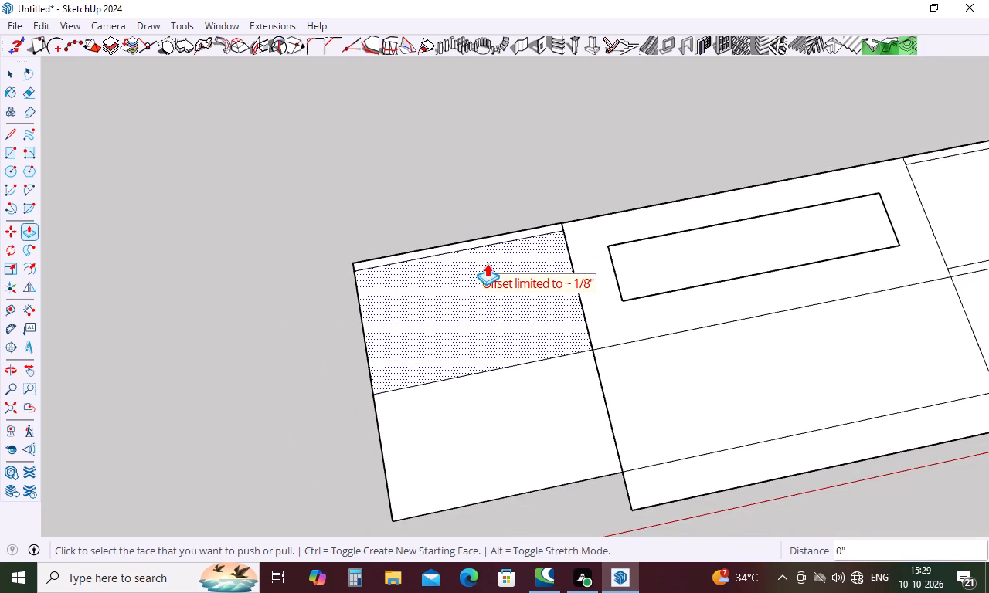
scroll(487, 263, down, 2)
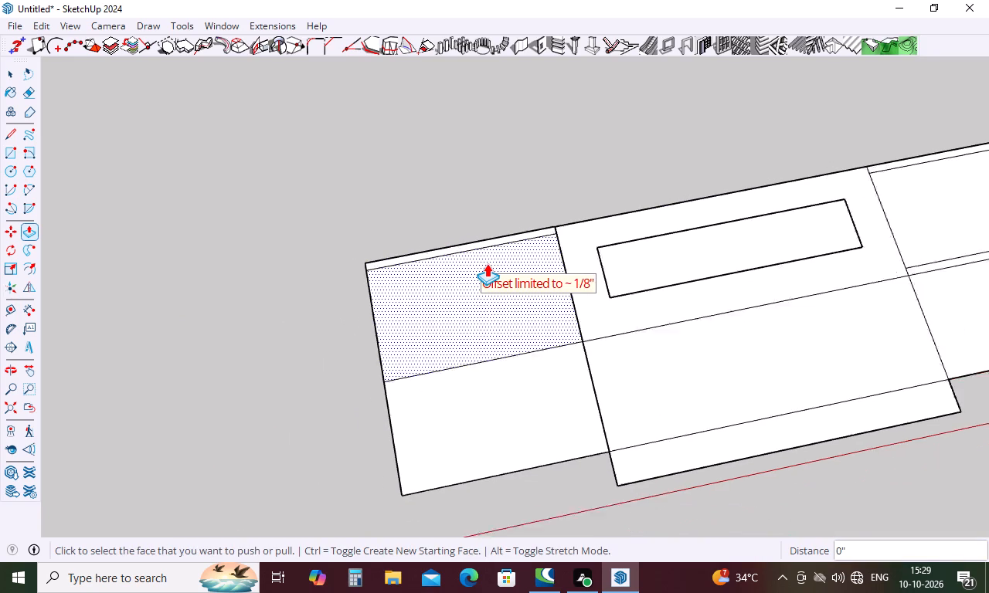
scroll(487, 263, down, 2)
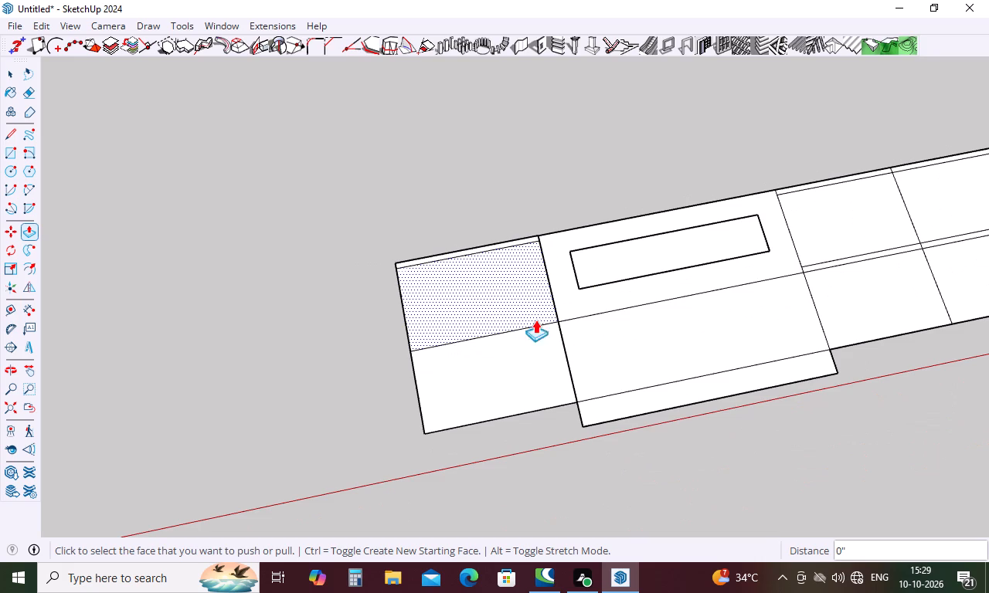
Push/Pull the wide sink cabinet's bottom strip and the large face above it by the same 0.1 inch.
double_click(620, 406)
double_click(620, 368)
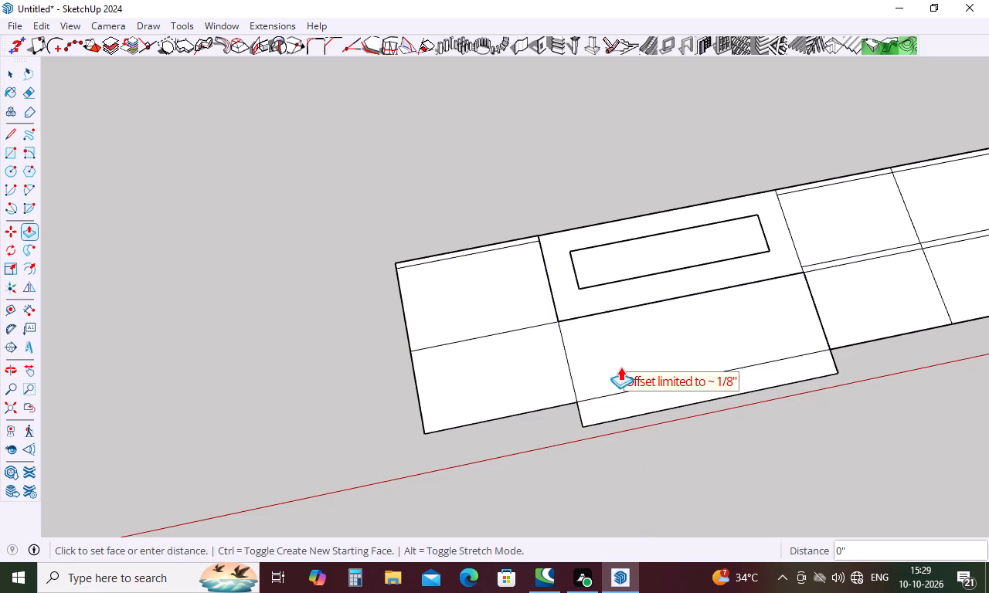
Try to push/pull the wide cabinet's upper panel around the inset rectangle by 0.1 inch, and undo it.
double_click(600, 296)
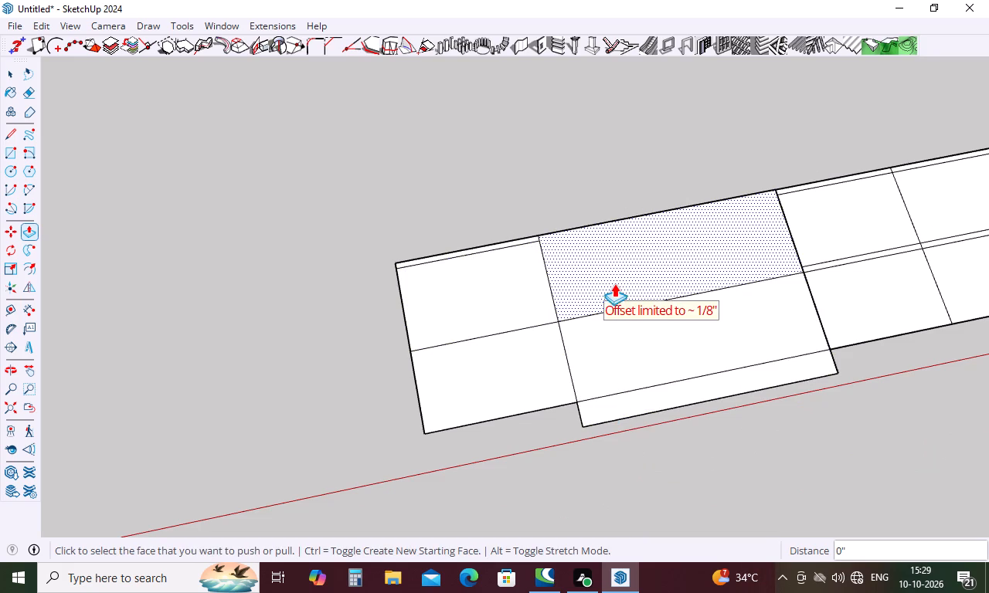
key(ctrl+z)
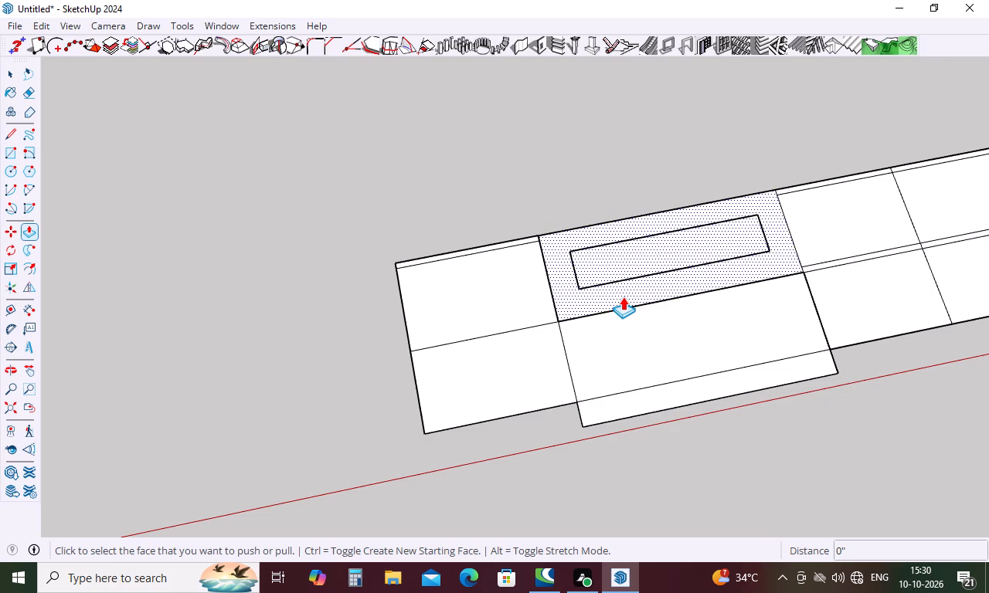
Draw a rectangle about 2 ft 9 in by 6 13/16 in over the inset outline on the wide cabinet's upper panel.
key(Escape)
key(r)
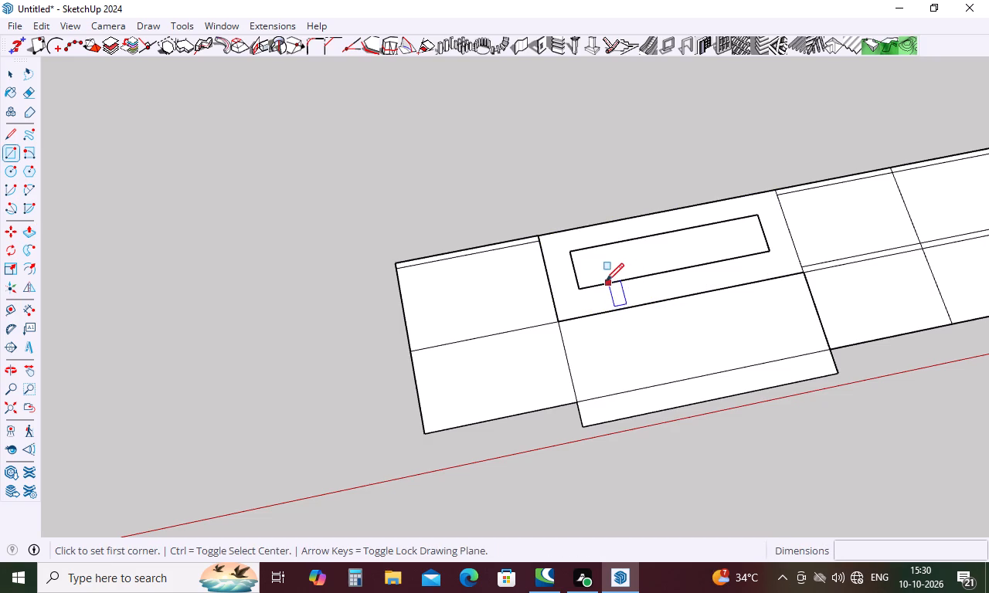
click(580, 286)
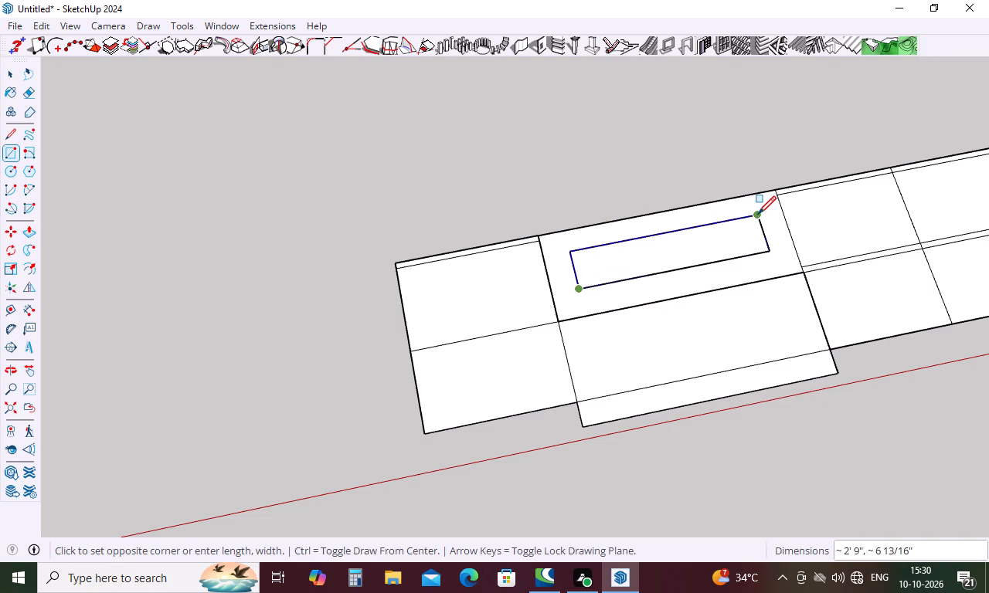
click(758, 214)
key(Escape)
Push/Pull the inset rectangle and the upper panel surrounding it on the wide cabinet by 0.1 inch.
key(p)
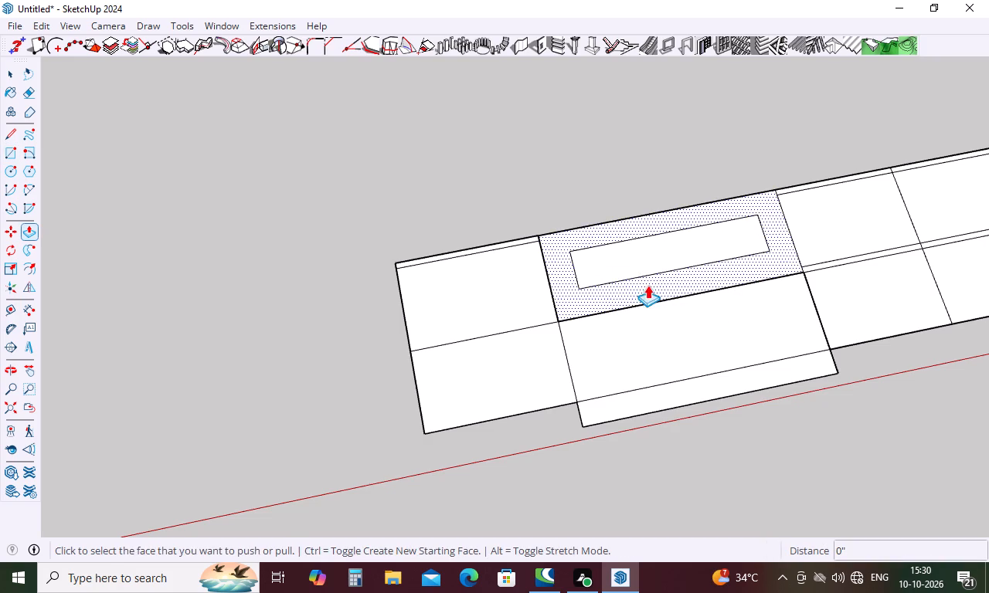
double_click(627, 272)
double_click(621, 289)
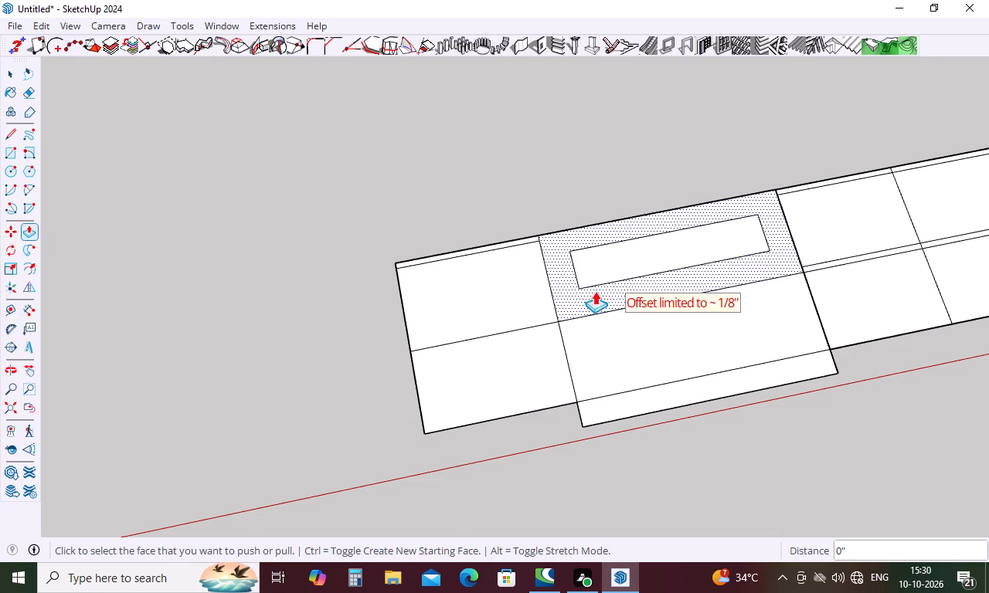
Push/Pull the drawer cabinet faces adjoining the wide sink cabinet, including the middle and top strips, by about 1/8 inch.
scroll(498, 288, down, 5)
double_click(719, 256)
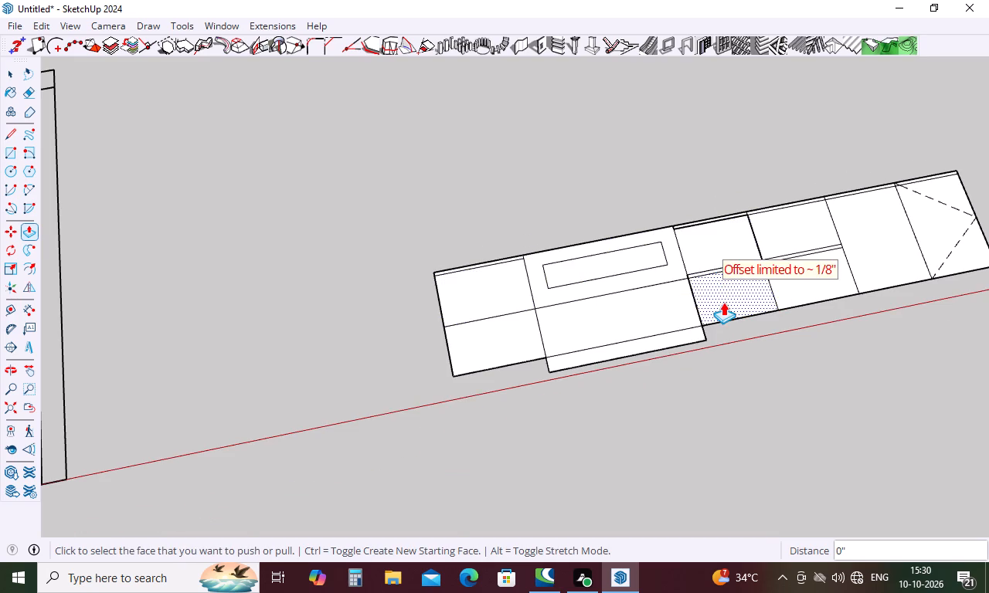
double_click(723, 302)
scroll(731, 259, up, 9)
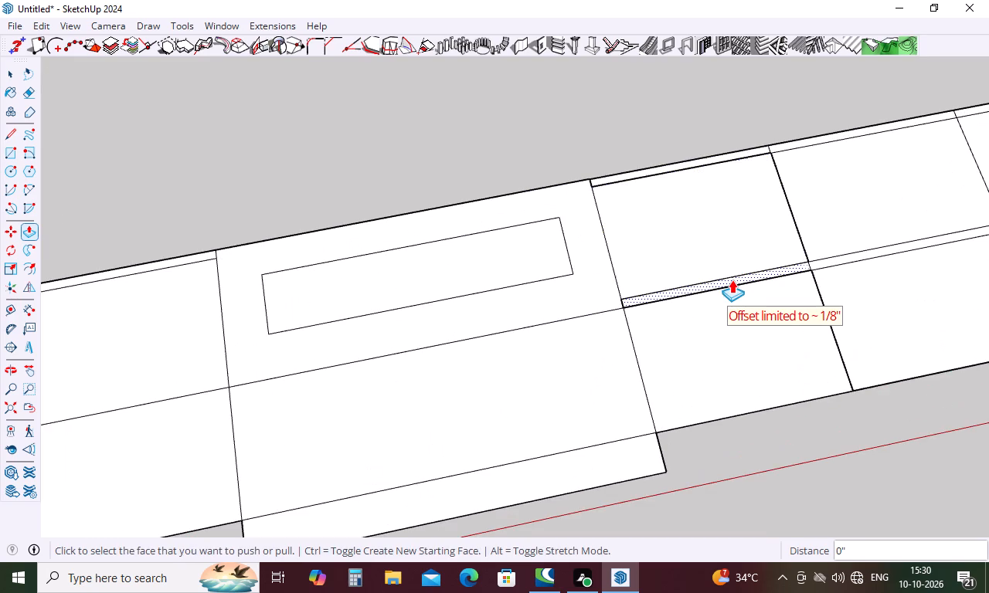
double_click(732, 280)
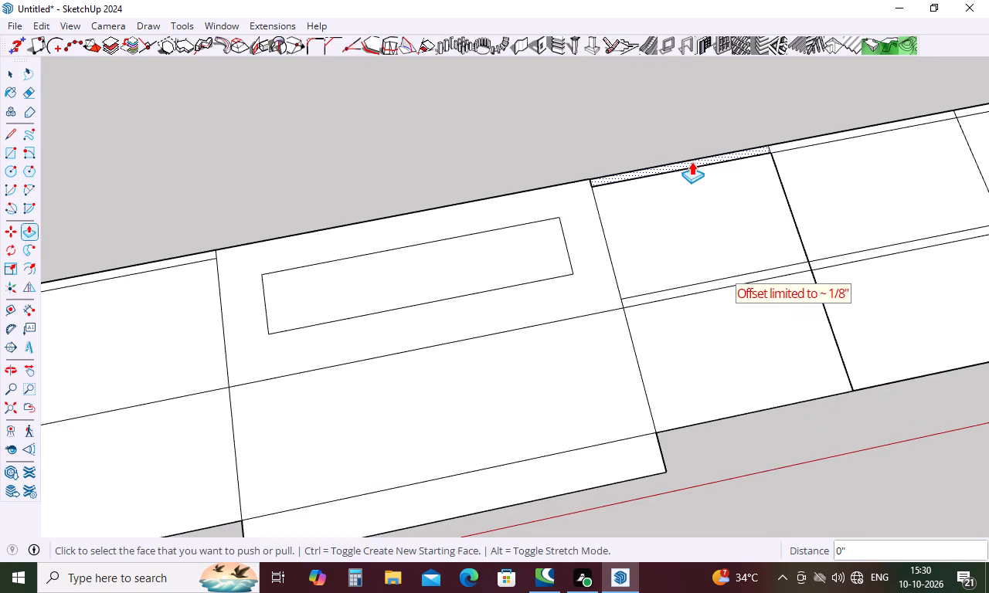
double_click(682, 161)
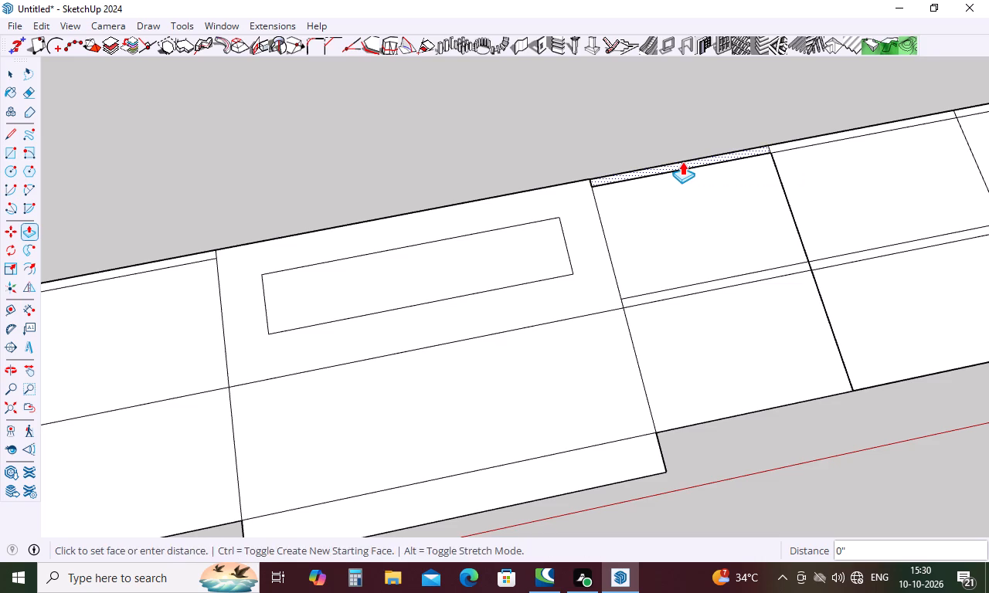
Push/Pull the second drawer cabinet's top strip, upper face, middle strip and lower face by the same 1/8 inch or so.
double_click(793, 142)
double_click(804, 183)
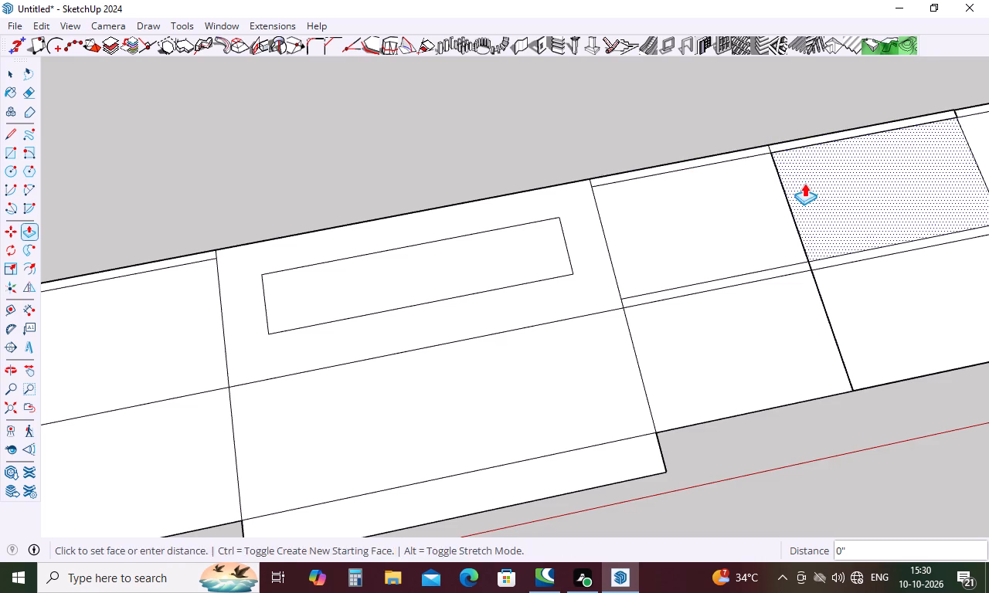
double_click(829, 262)
double_click(849, 304)
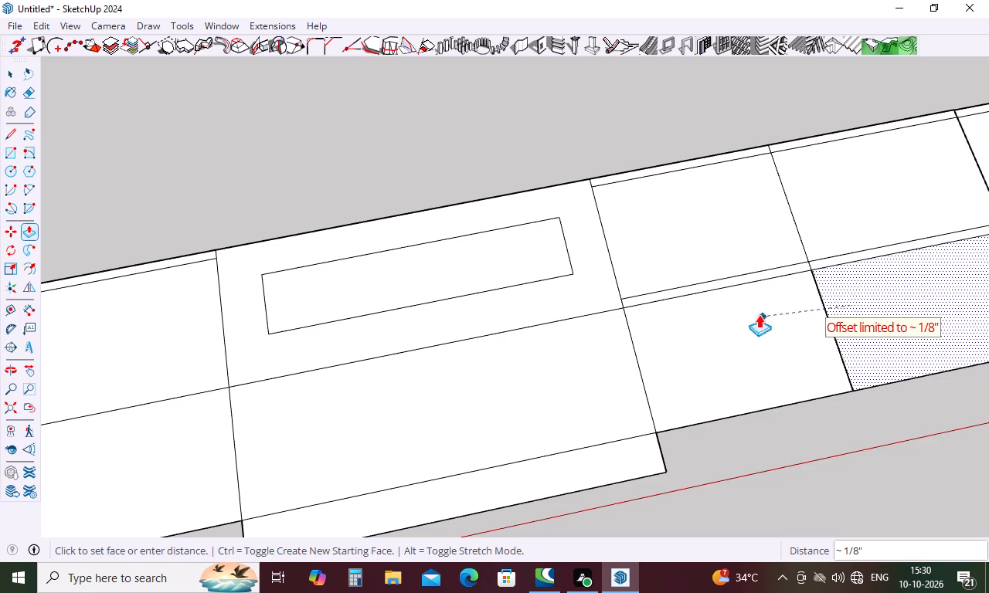
scroll(680, 267, down, 3)
click(785, 223)
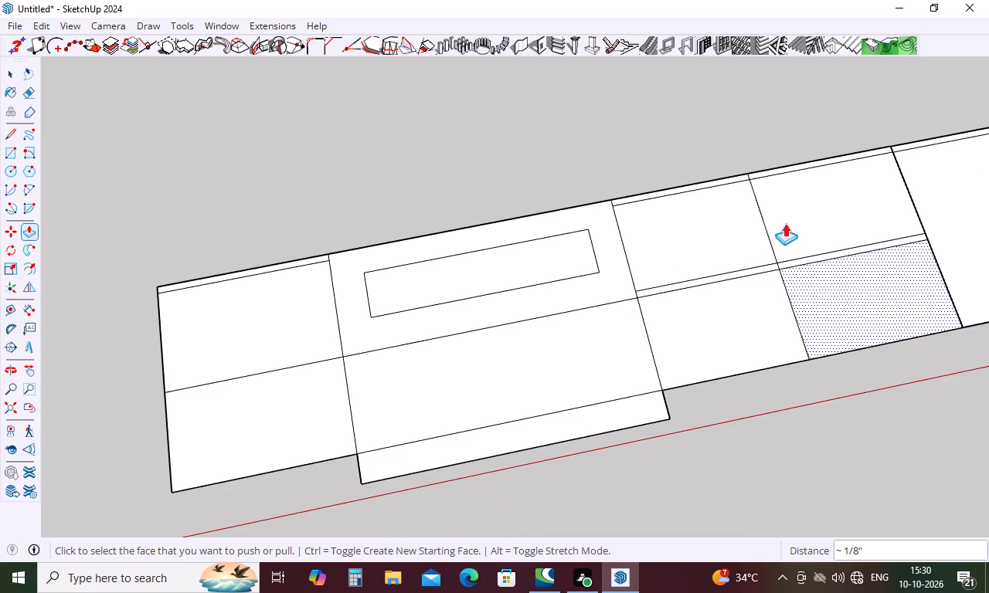
Push/Pull the full-height panel beside the drawer cabinets and the narrow strip above it by about 1/8 inch.
scroll(664, 257, down, 5)
click(865, 246)
click(865, 246)
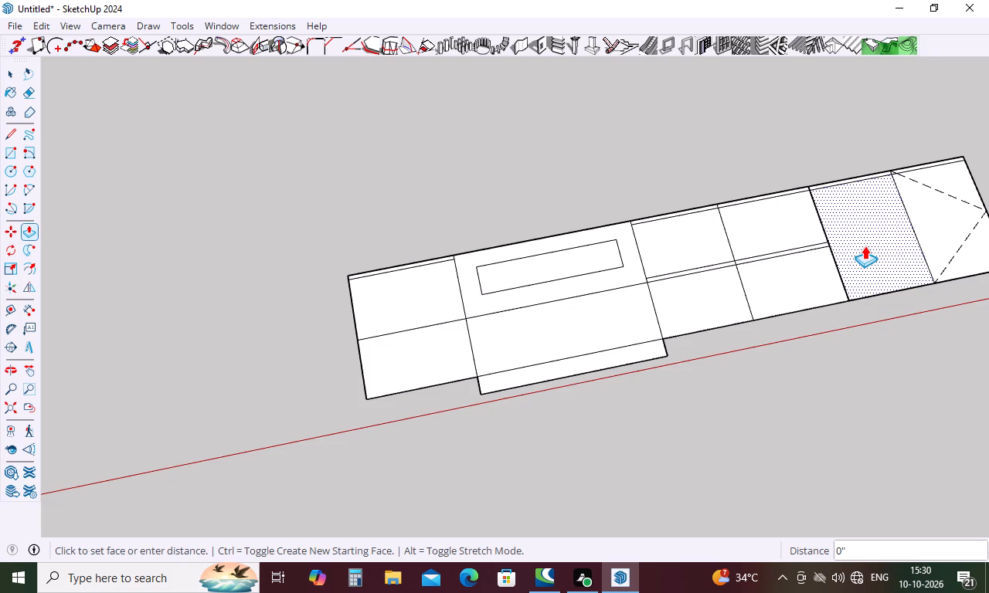
double_click(865, 245)
key(Escape)
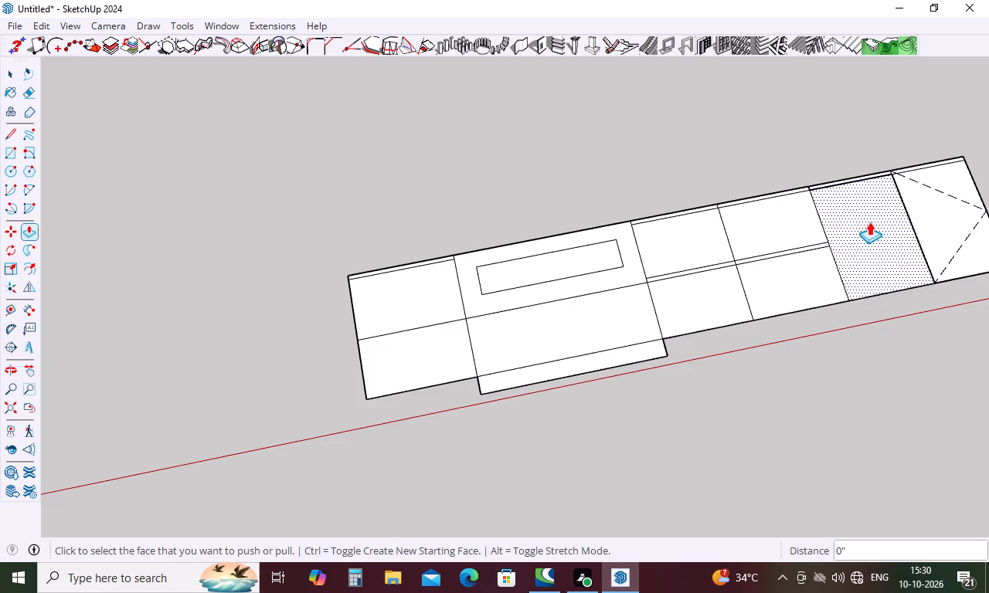
scroll(869, 222, up, 4)
middle_drag(884, 290, 877, 110)
scroll(913, 384, up, 4)
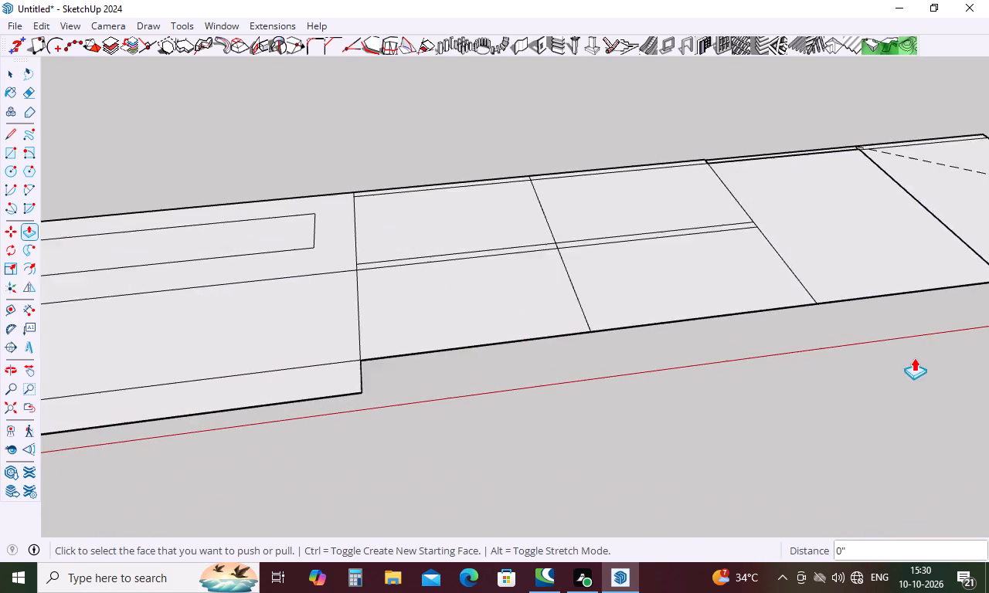
scroll(914, 357, up, 11)
scroll(780, 303, down, 15)
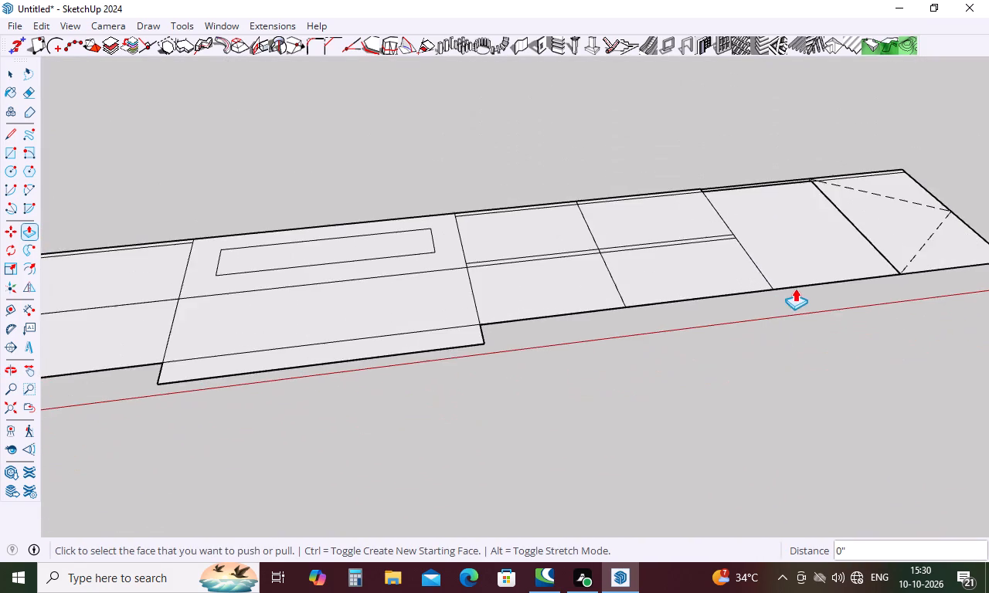
middle_drag(819, 266, 819, 393)
scroll(815, 42, up, 5)
scroll(812, 103, up, 9)
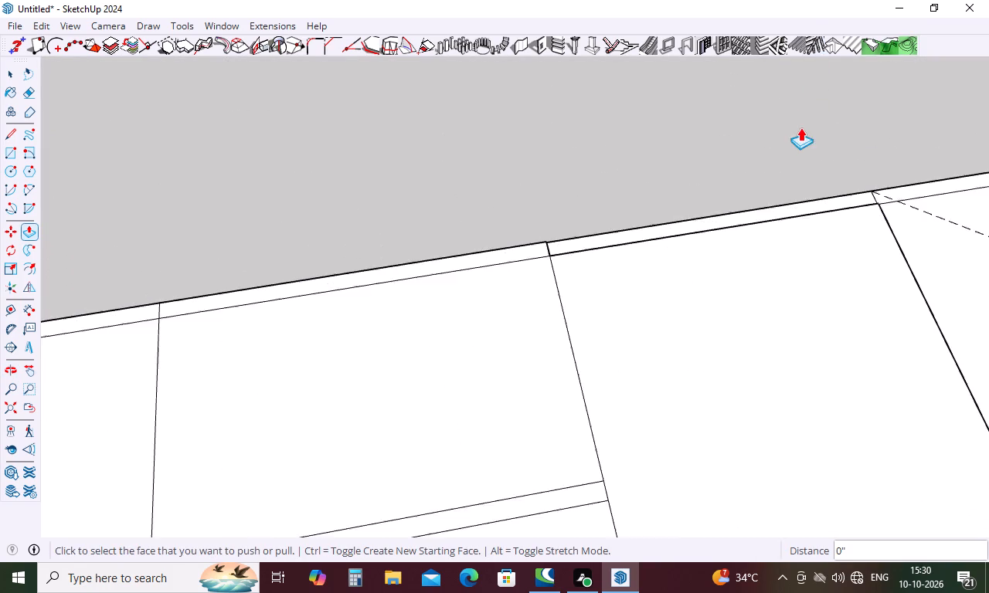
scroll(800, 127, up, 6)
double_click(661, 262)
scroll(516, 212, down, 5)
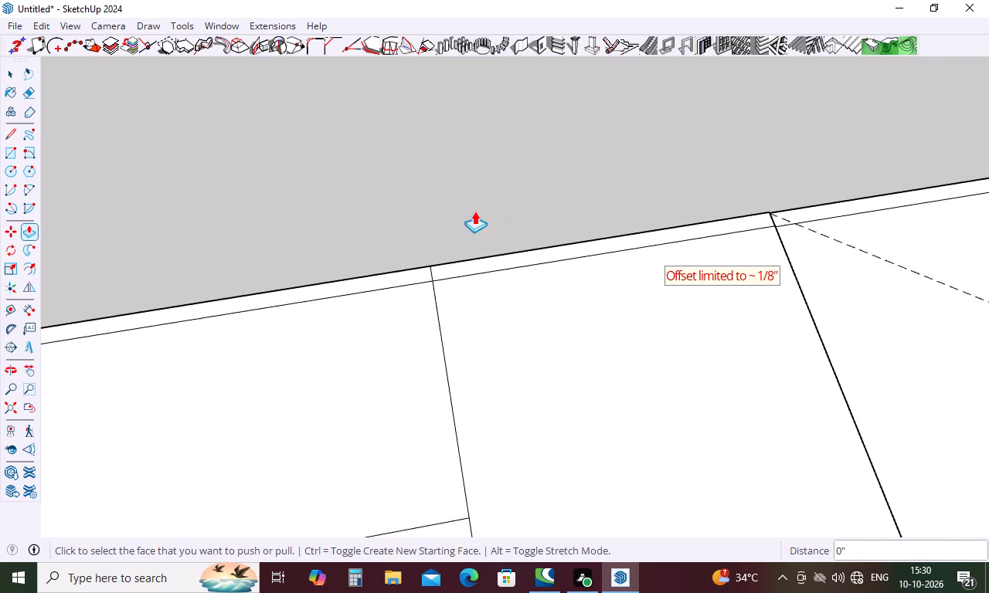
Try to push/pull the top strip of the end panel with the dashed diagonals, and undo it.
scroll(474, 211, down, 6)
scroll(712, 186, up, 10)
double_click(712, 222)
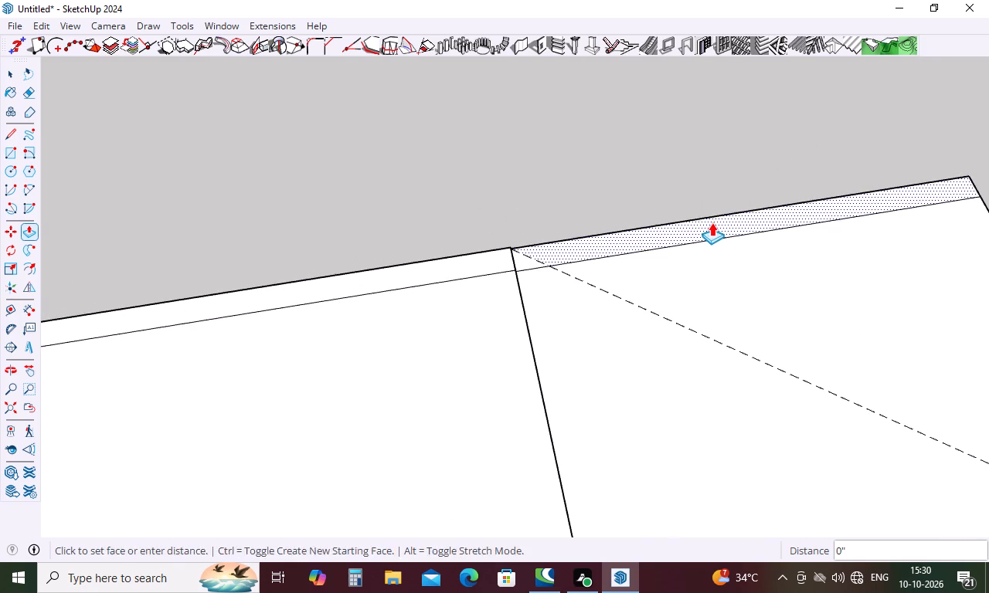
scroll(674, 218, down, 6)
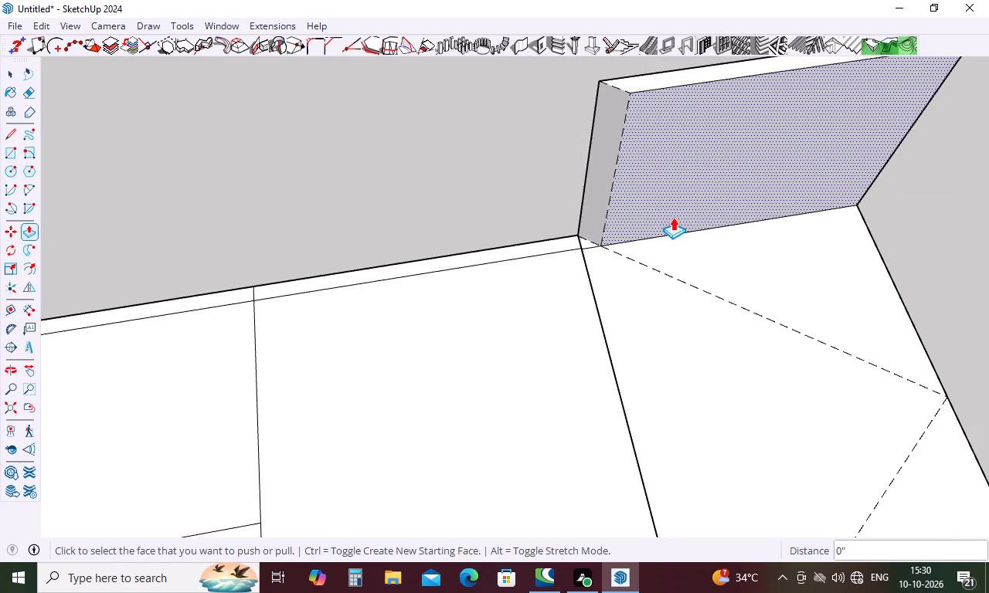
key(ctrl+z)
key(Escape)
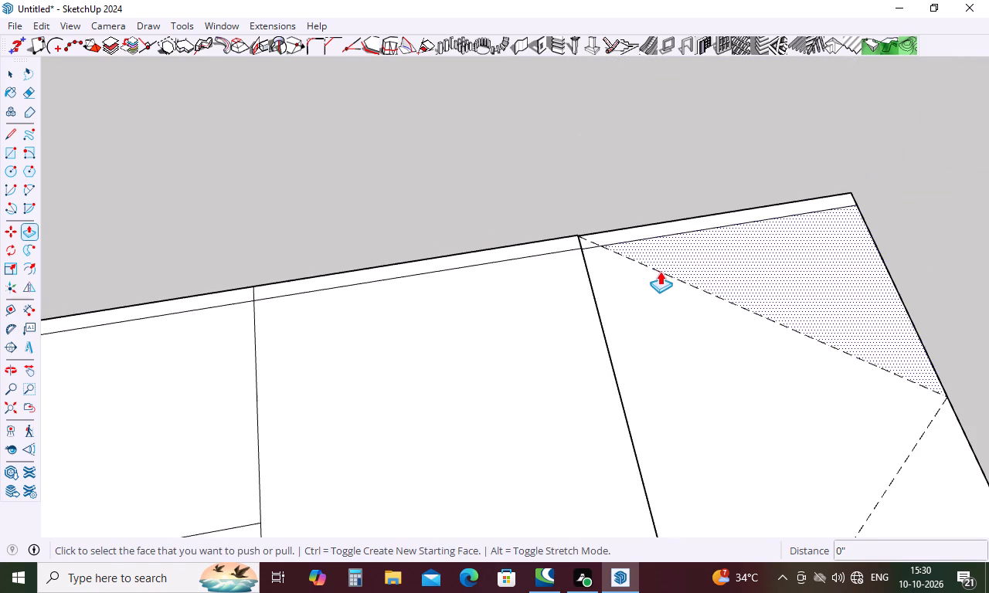
Erase the dashed door-swing diagonals from the end panel and its top strip.
key(space)
text(e)
drag(683, 273, 680, 289)
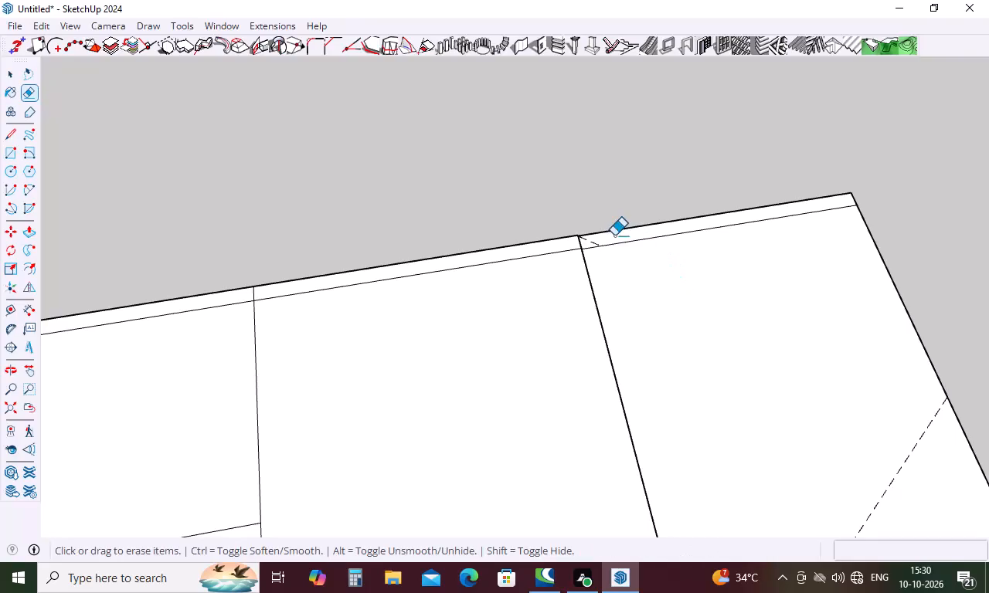
click(590, 242)
scroll(614, 229, down, 6)
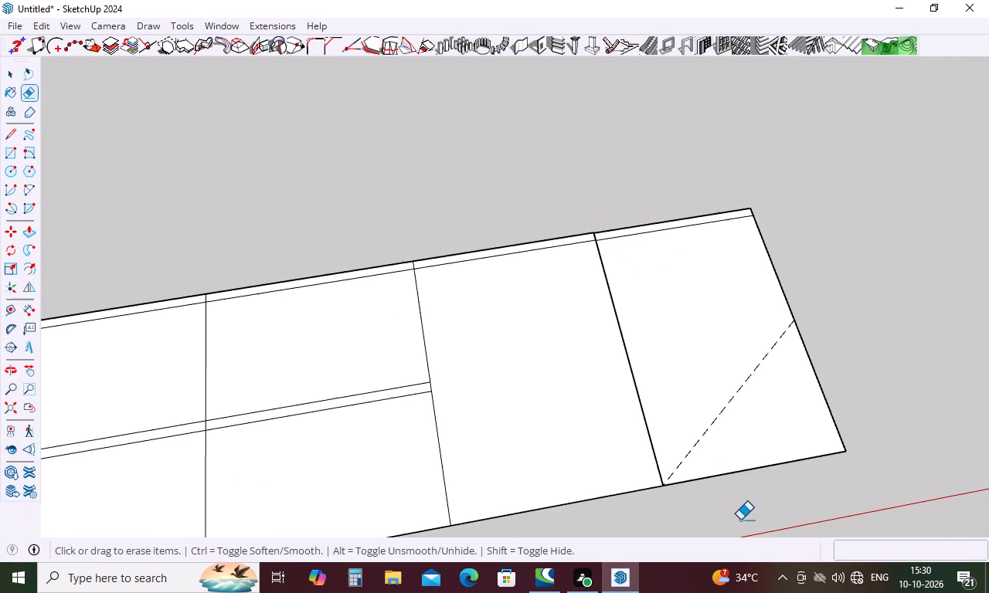
click(704, 434)
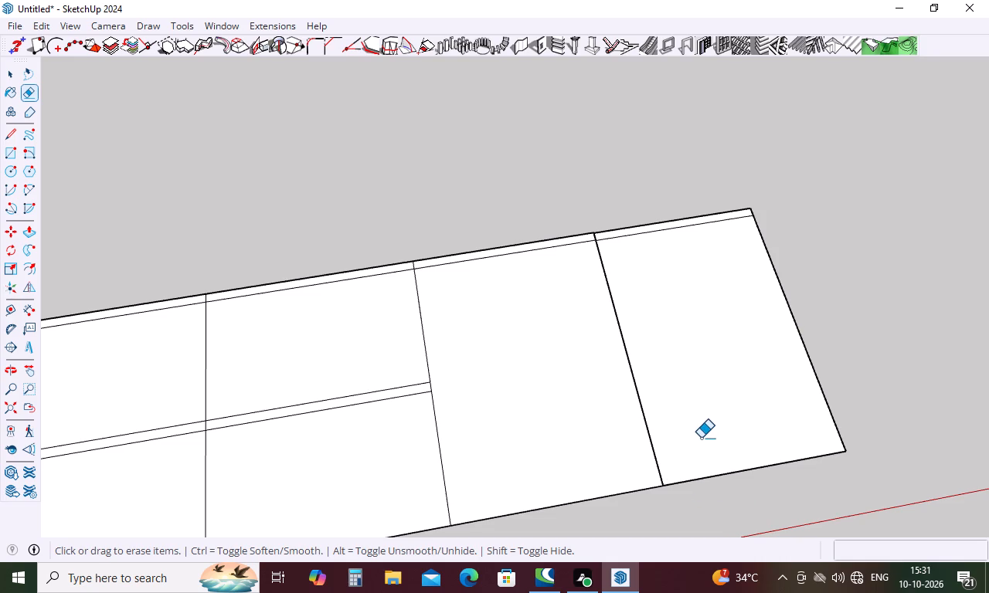
key(Escape)
Push/Pull the cleared end panel and the narrow strip above it by about 1/8 inch.
key(p)
scroll(698, 439, down, 4)
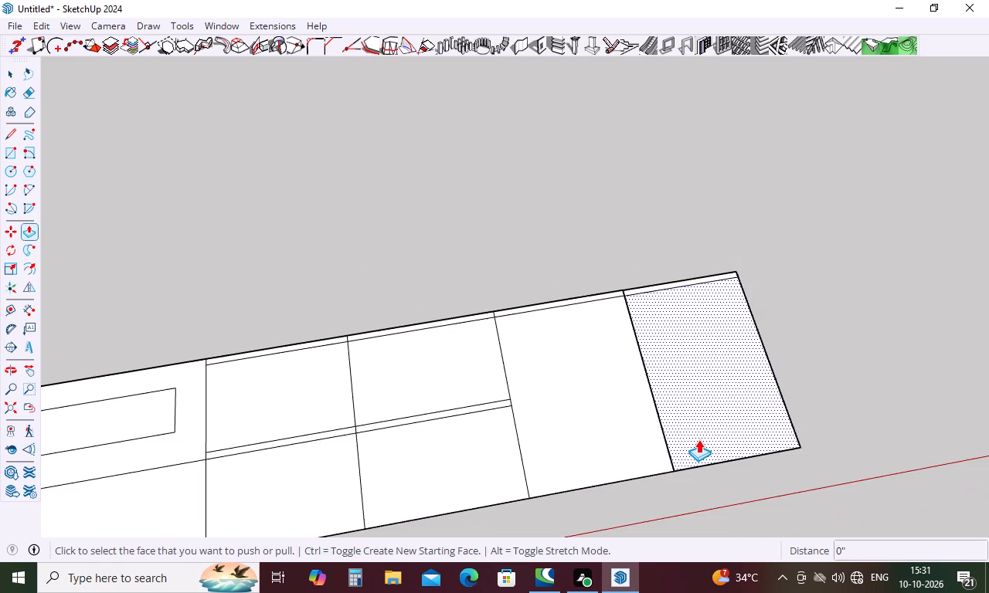
middle_drag(736, 436, 597, 388)
middle_drag(658, 491, 641, 380)
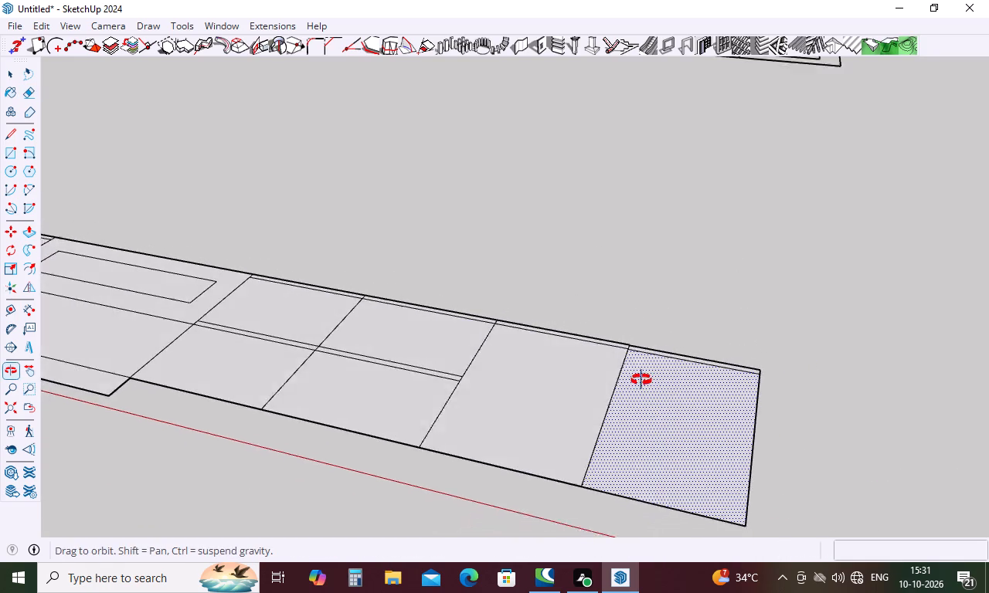
middle_drag(641, 380, 630, 353)
scroll(592, 514, up, 16)
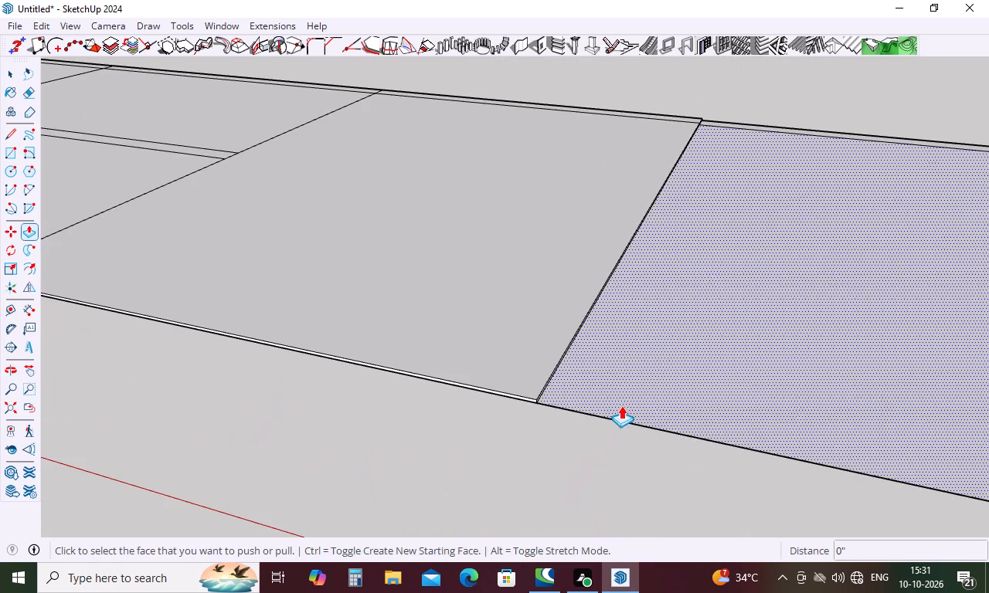
double_click(633, 389)
scroll(634, 388, down, 14)
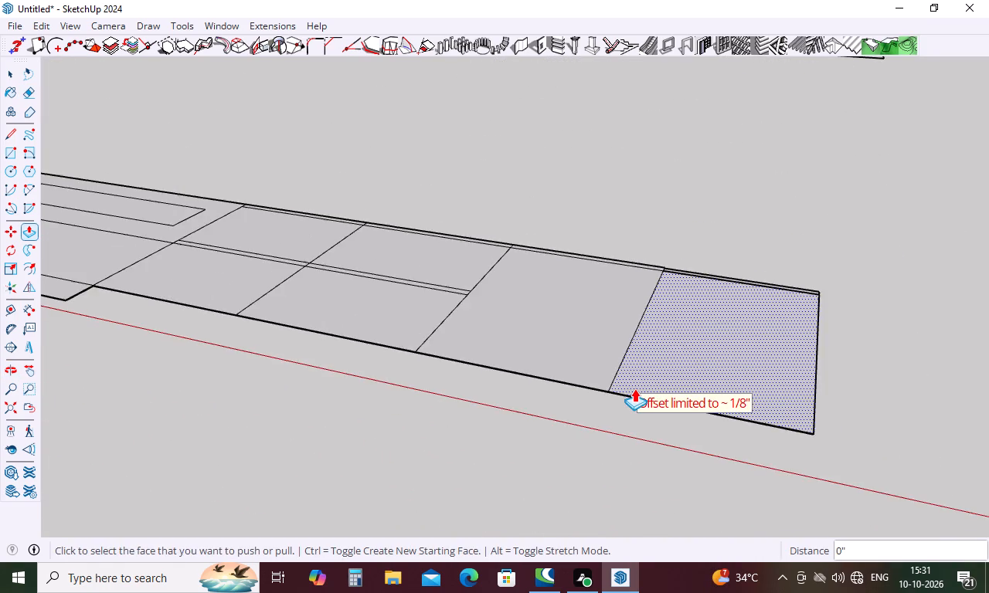
middle_drag(634, 388, 647, 506)
scroll(751, 262, up, 5)
middle_drag(749, 266, 738, 326)
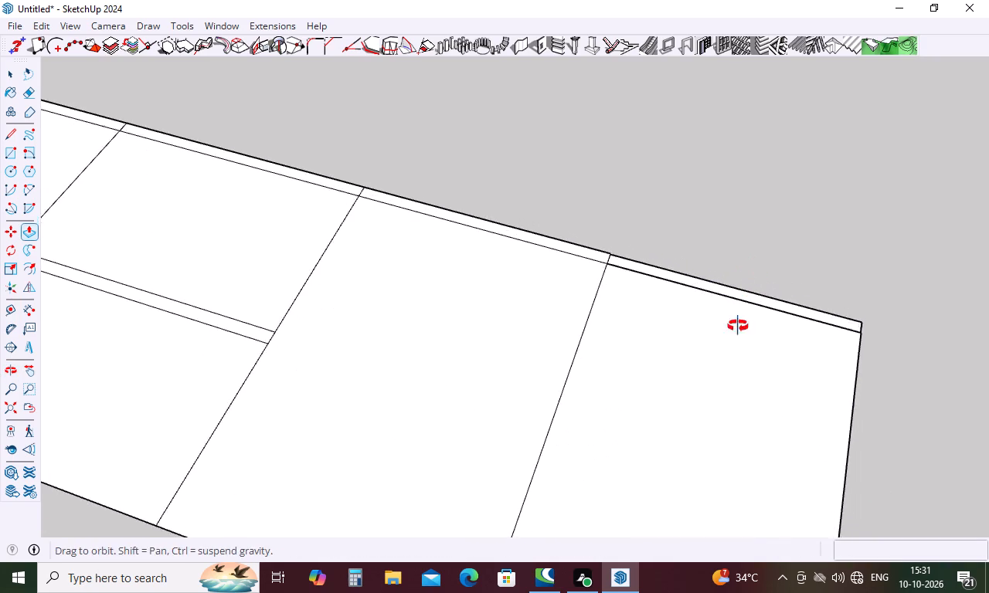
middle_drag(738, 326, 730, 374)
scroll(701, 297, up, 11)
double_click(701, 290)
scroll(667, 290, down, 3)
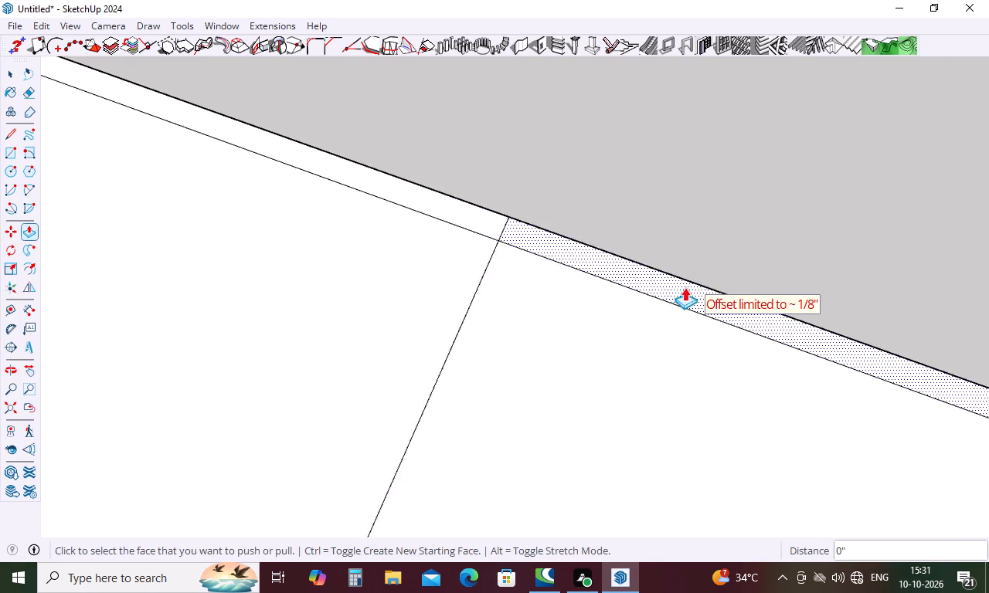
scroll(685, 287, down, 18)
key(Escape)
scroll(654, 325, down, 4)
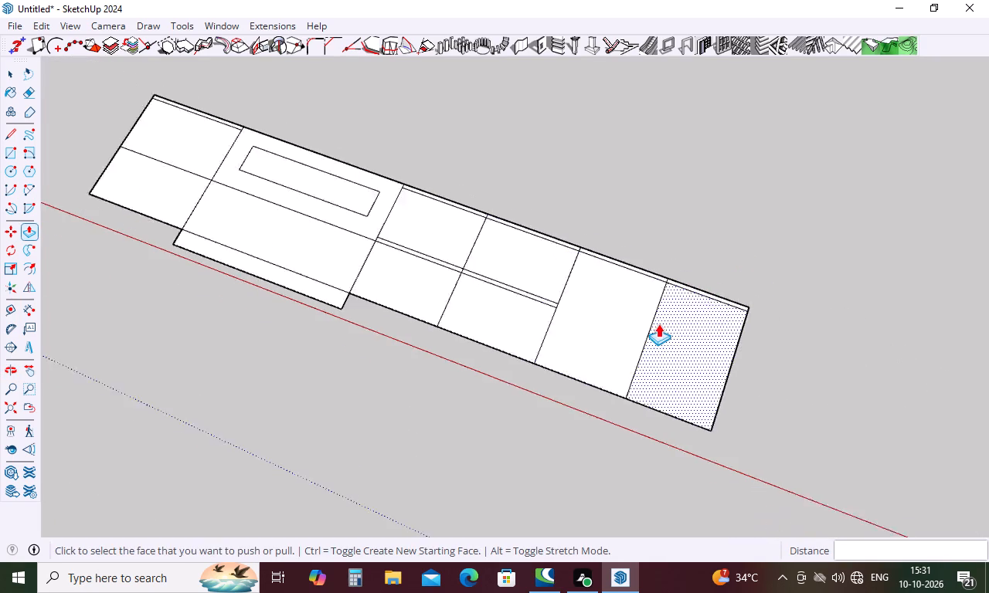
Compare the base-cabinet fronts with the long-wall reference render and examine the overall layout of plans and elevations.
scroll(658, 324, down, 7)
middle_drag(658, 357, 888, 309)
scroll(457, 330, up, 5)
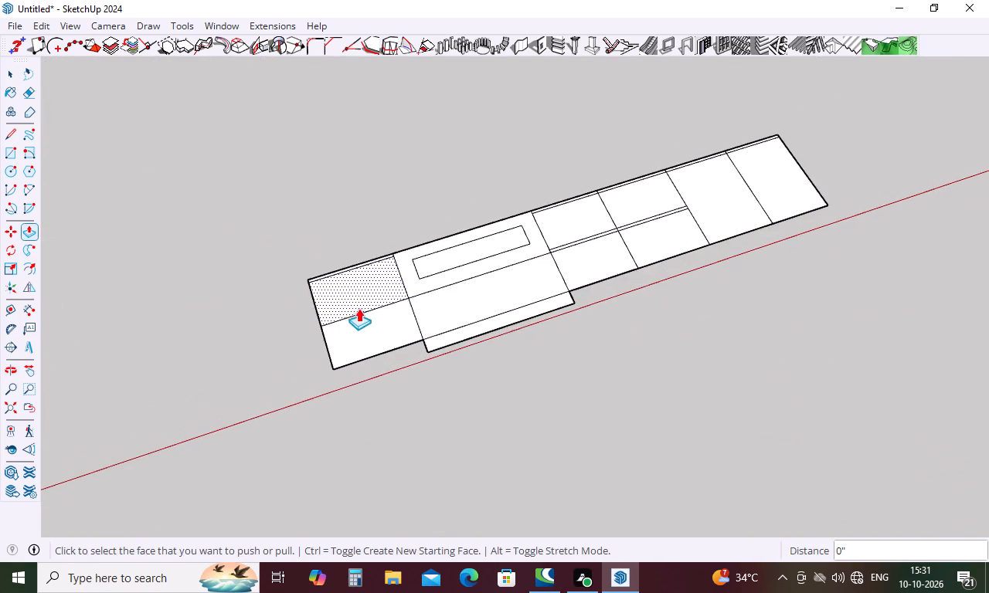
scroll(360, 307, up, 5)
scroll(369, 301, down, 11)
scroll(650, 312, down, 5)
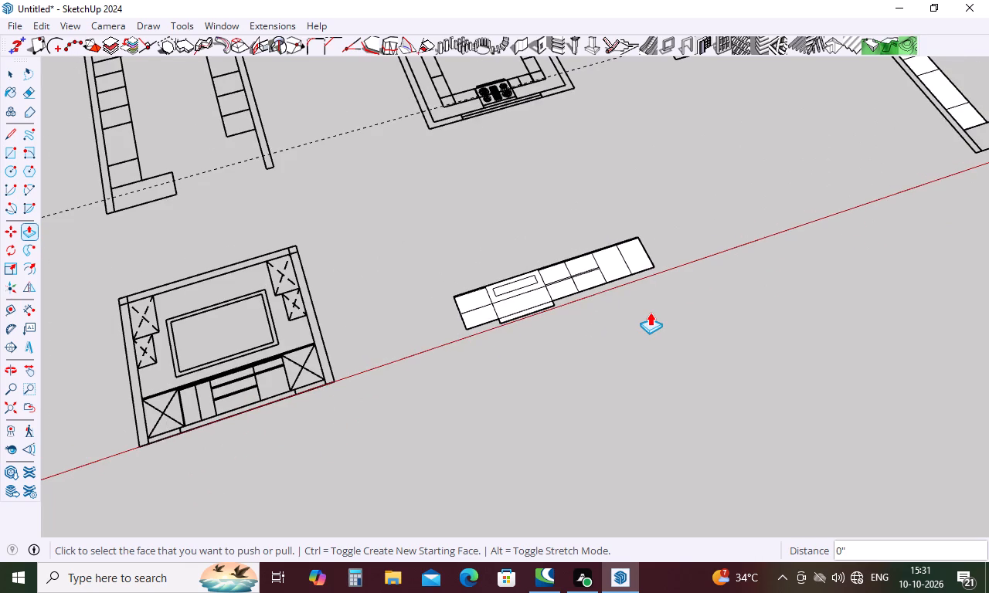
scroll(650, 312, down, 13)
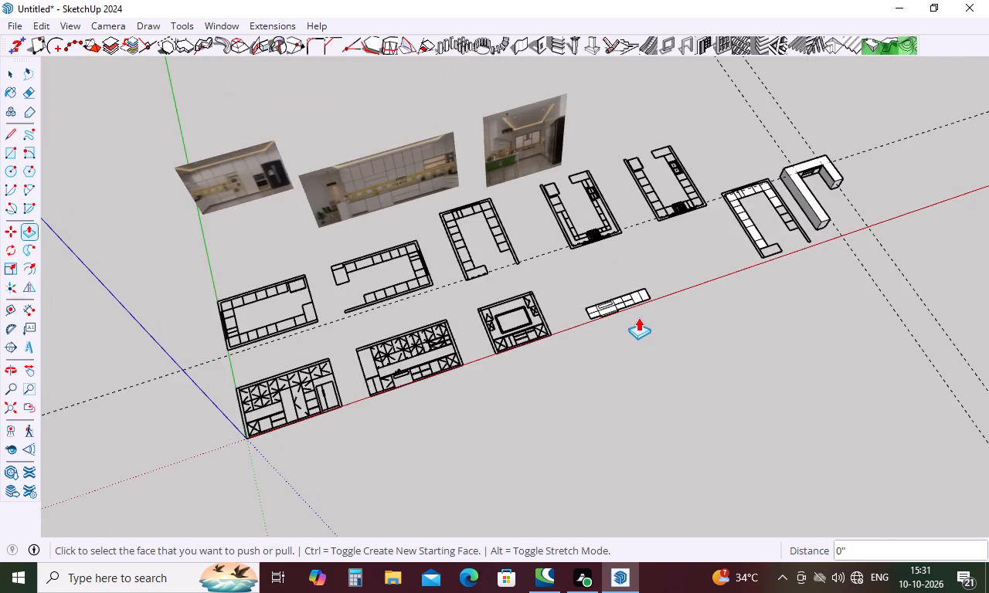
scroll(385, 266, up, 5)
scroll(382, 111, up, 11)
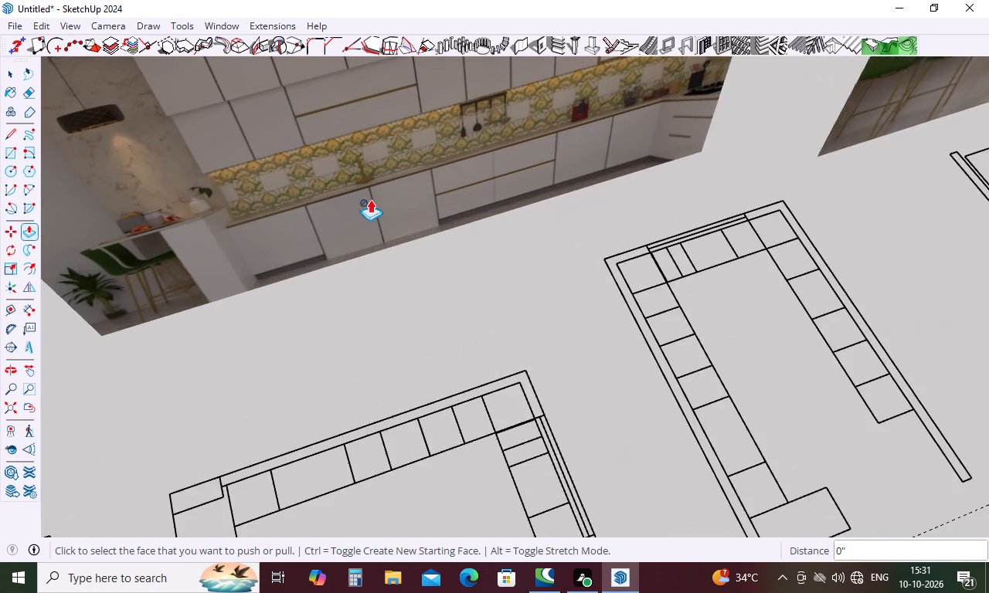
scroll(376, 227, up, 6)
scroll(361, 217, down, 5)
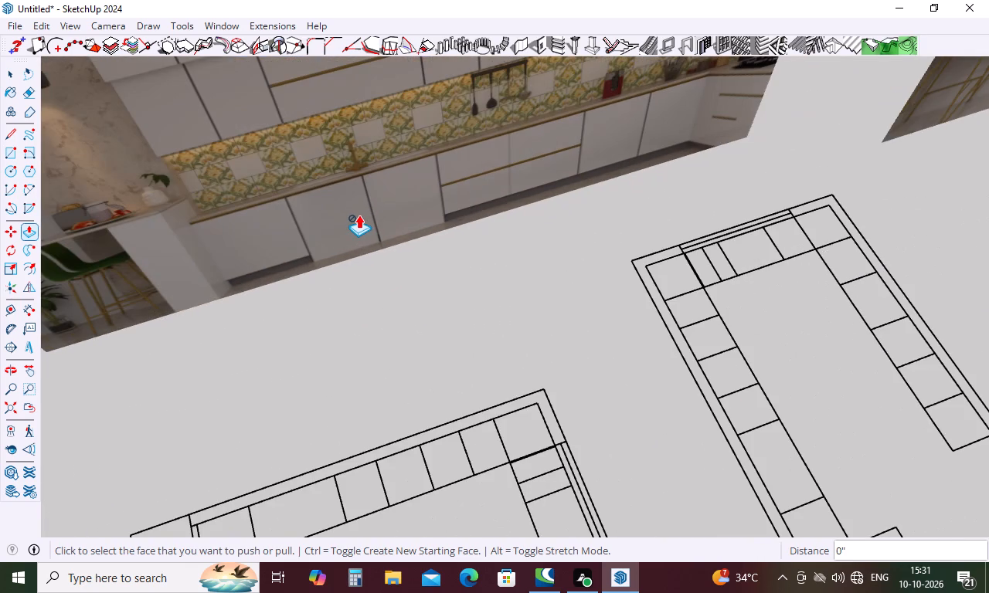
scroll(353, 212, down, 6)
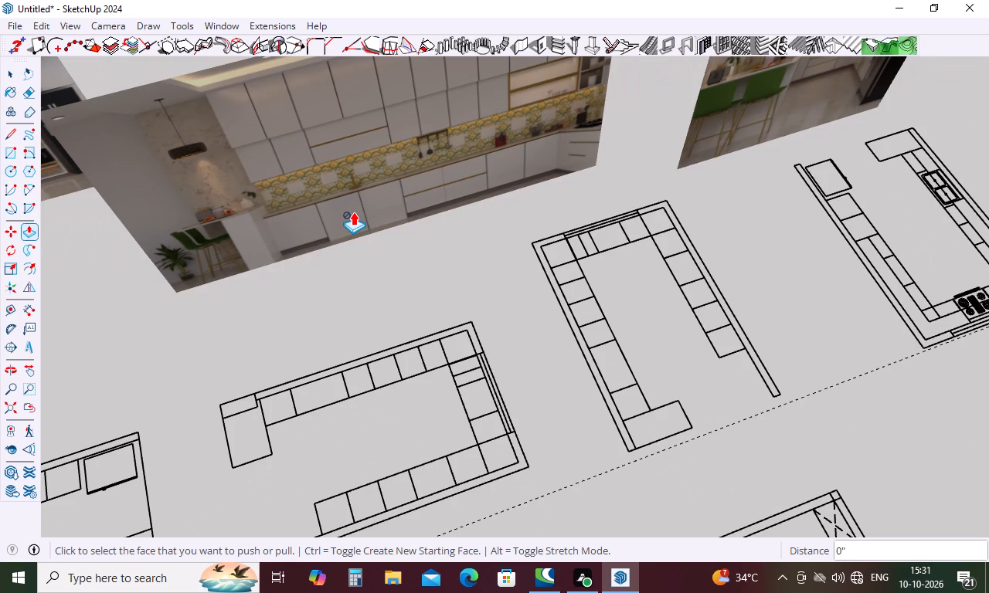
scroll(353, 212, down, 3)
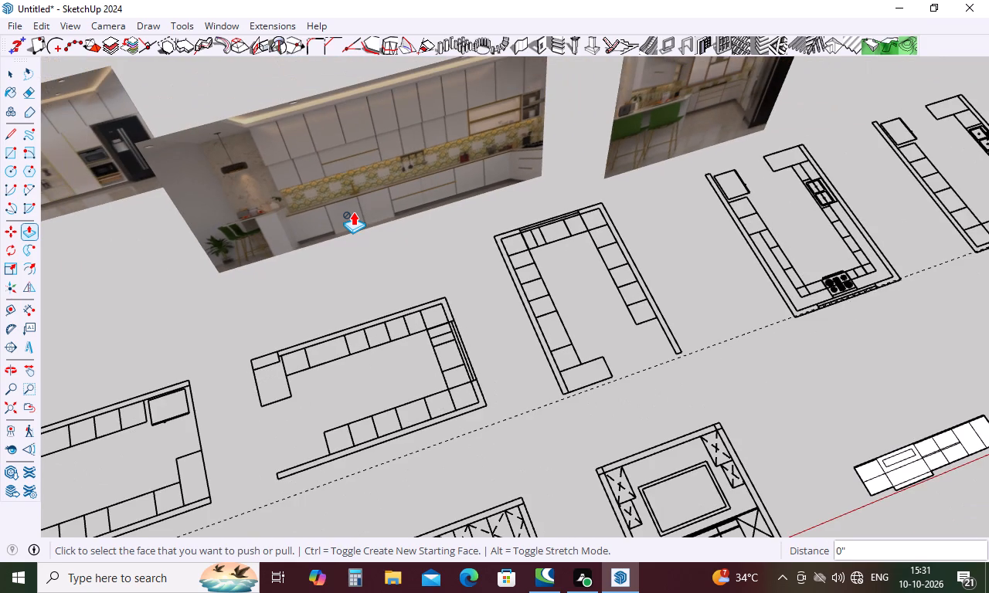
scroll(353, 212, down, 5)
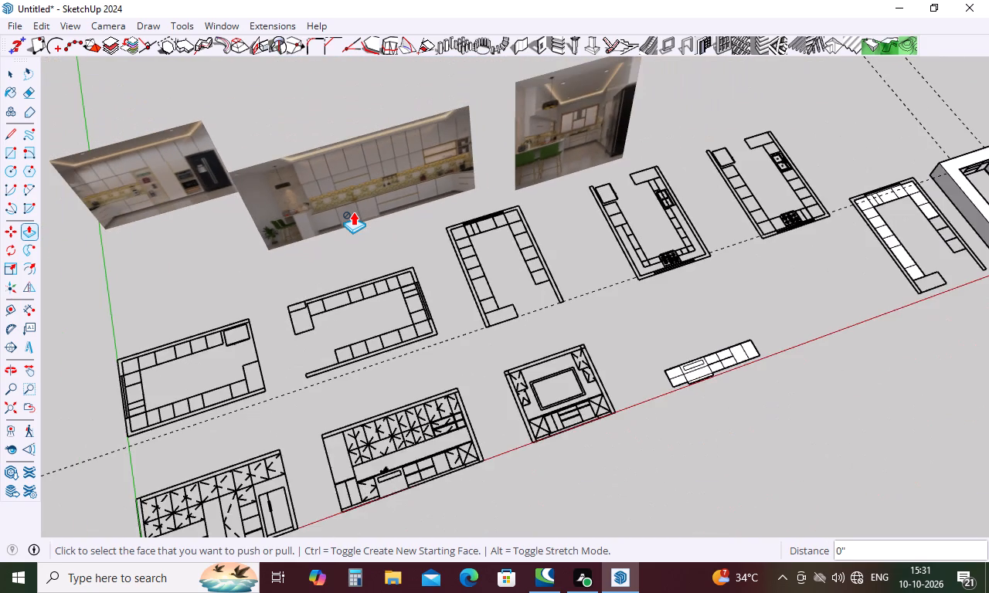
scroll(353, 212, down, 4)
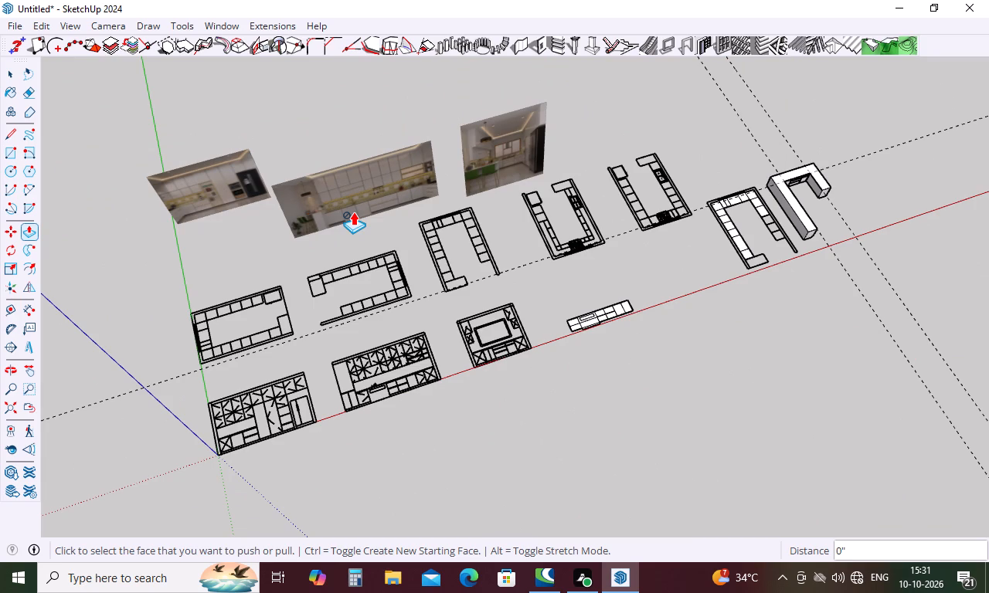
Place guides 0.5 inch to each side of the divider between the left end cabinet and the wide panel with the inset rectangle.
scroll(621, 299, up, 11)
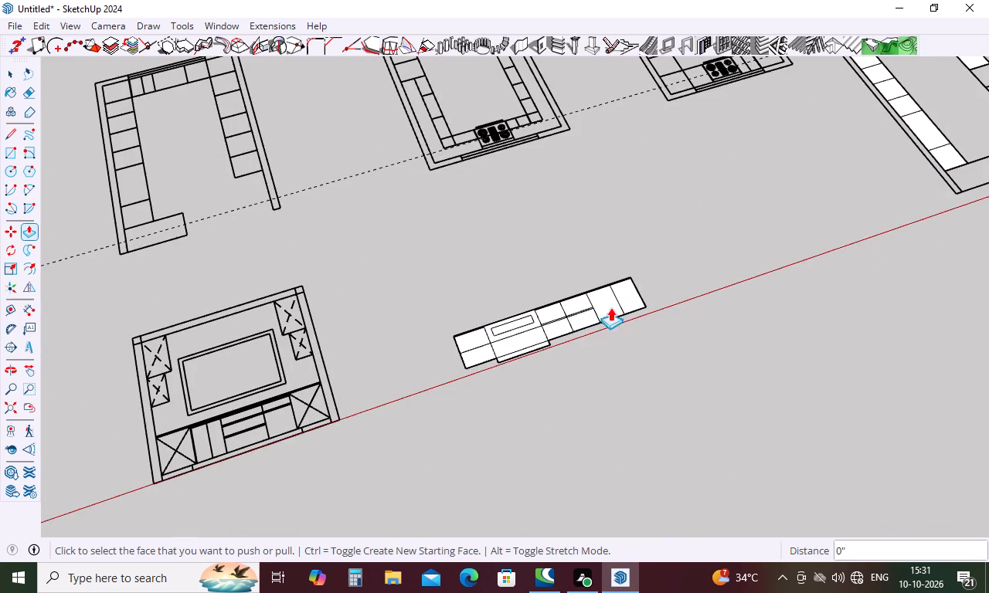
key(Escape)
key(t)
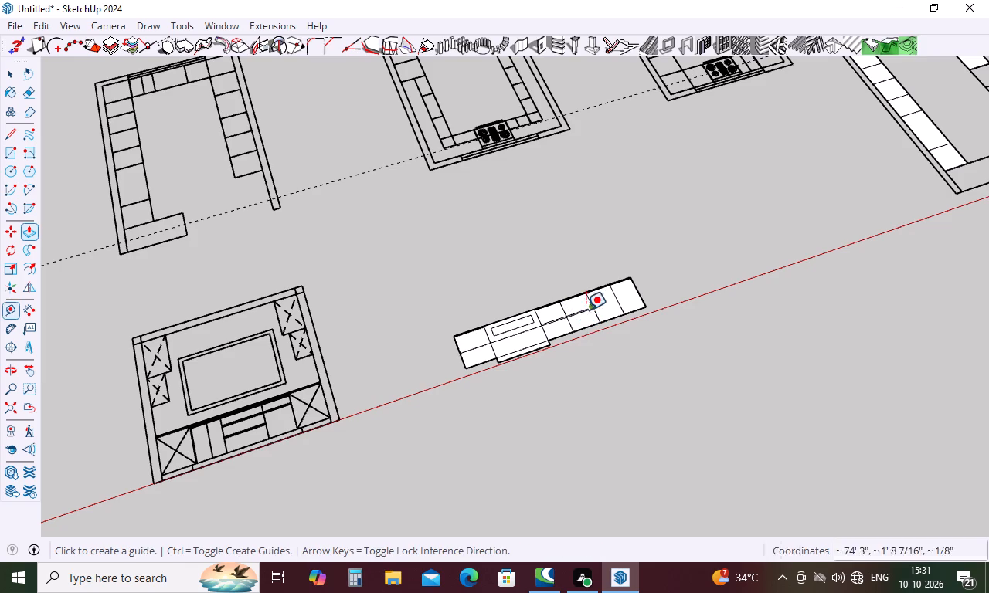
scroll(499, 357, up, 15)
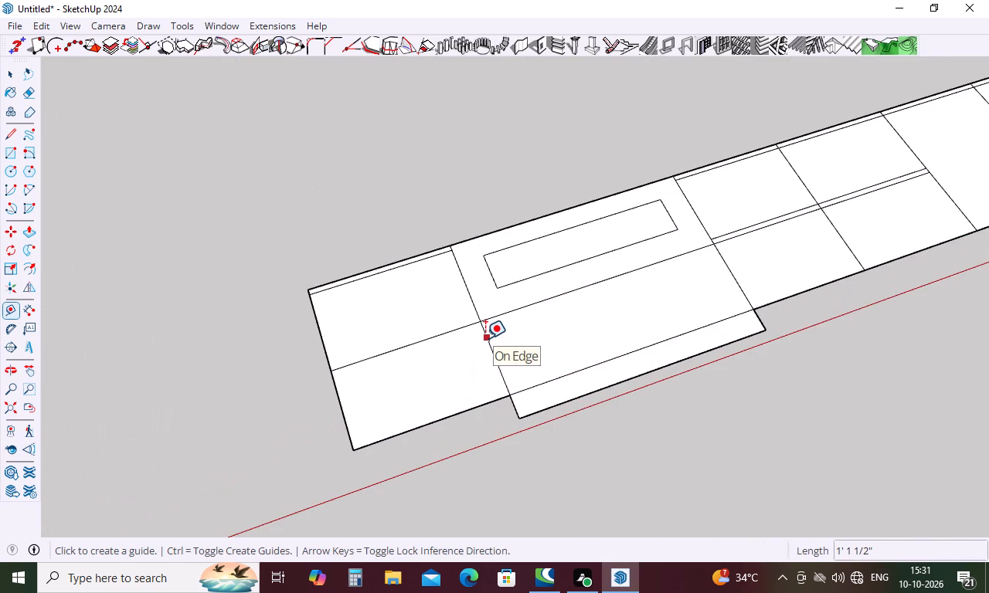
click(485, 338)
key(period)
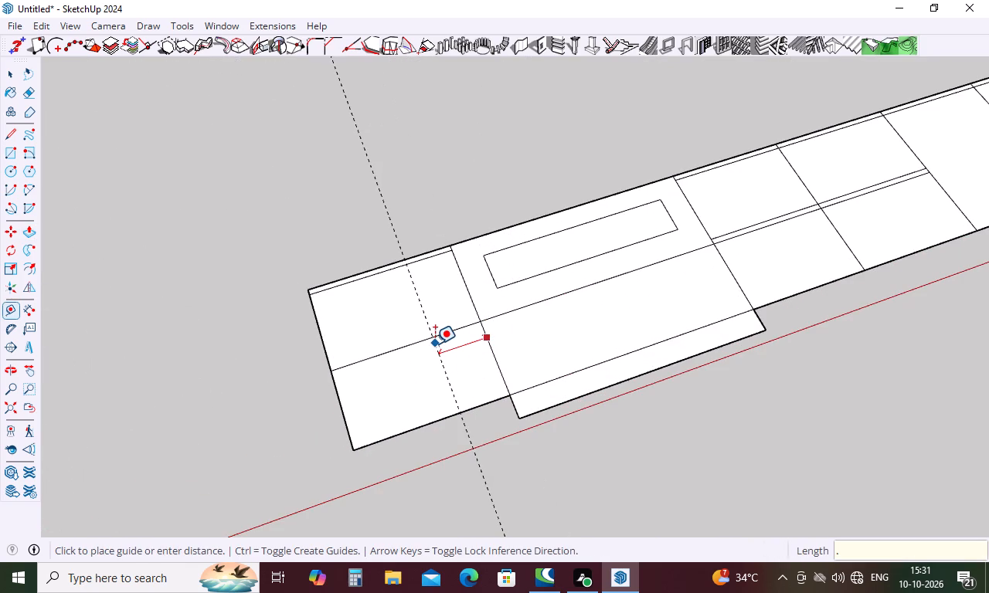
key(5)
key(Return)
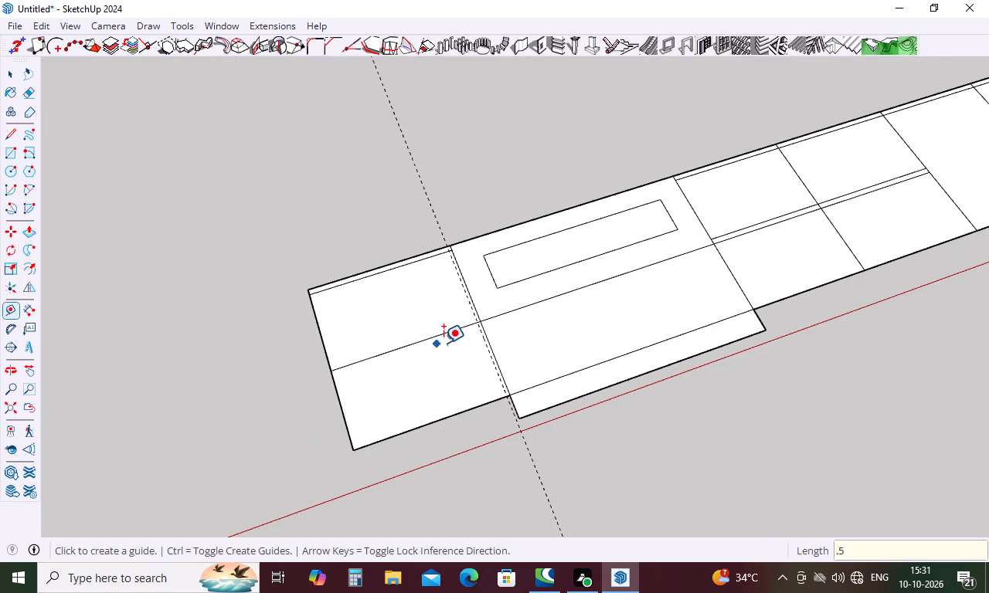
scroll(478, 330, up, 5)
click(488, 327)
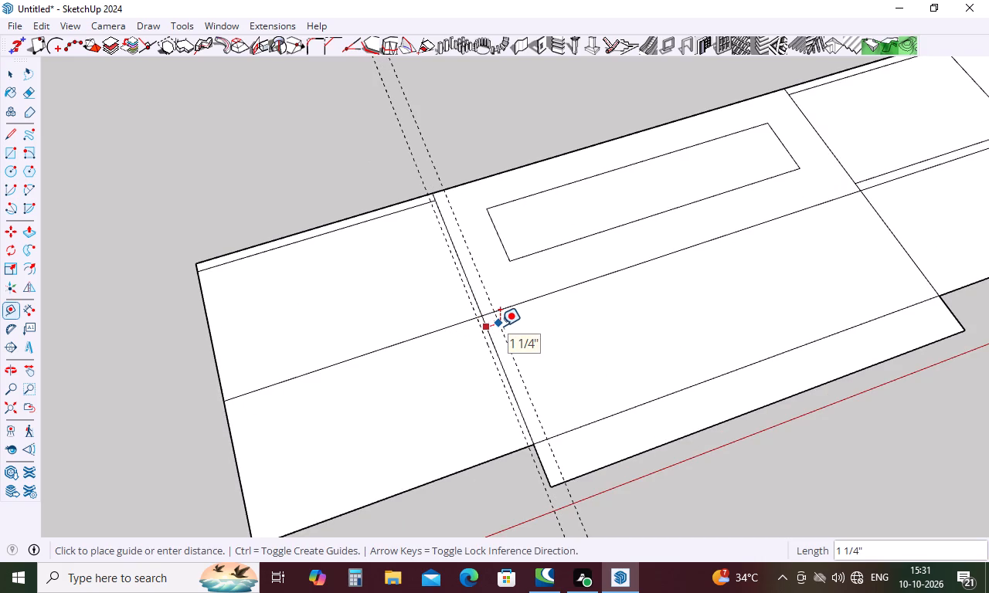
key(period)
key(5)
key(Return)
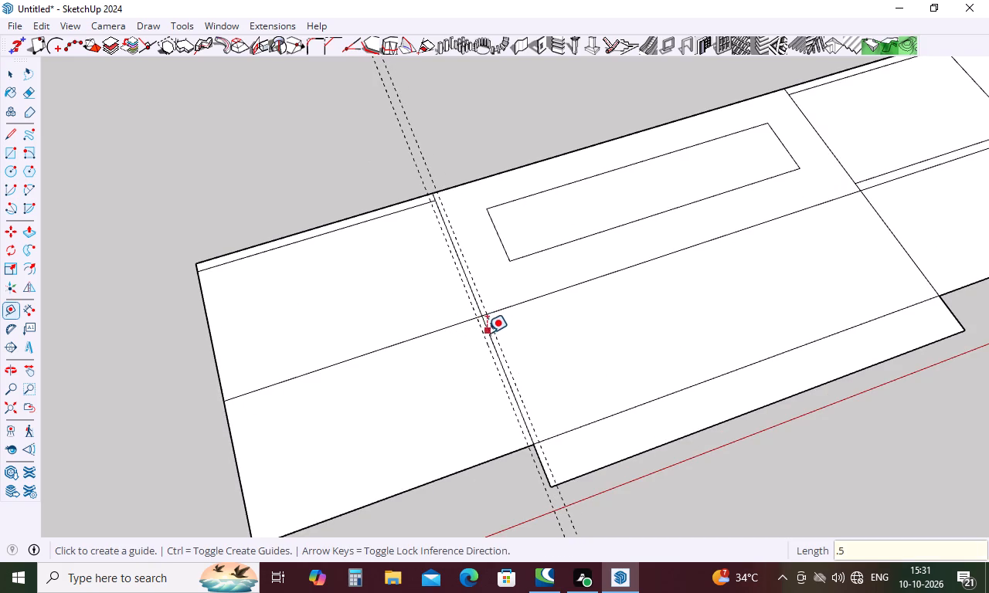
Place guides 0.5 inch above and below the horizontal line separating the upper and lower base-cabinet fronts.
click(440, 328)
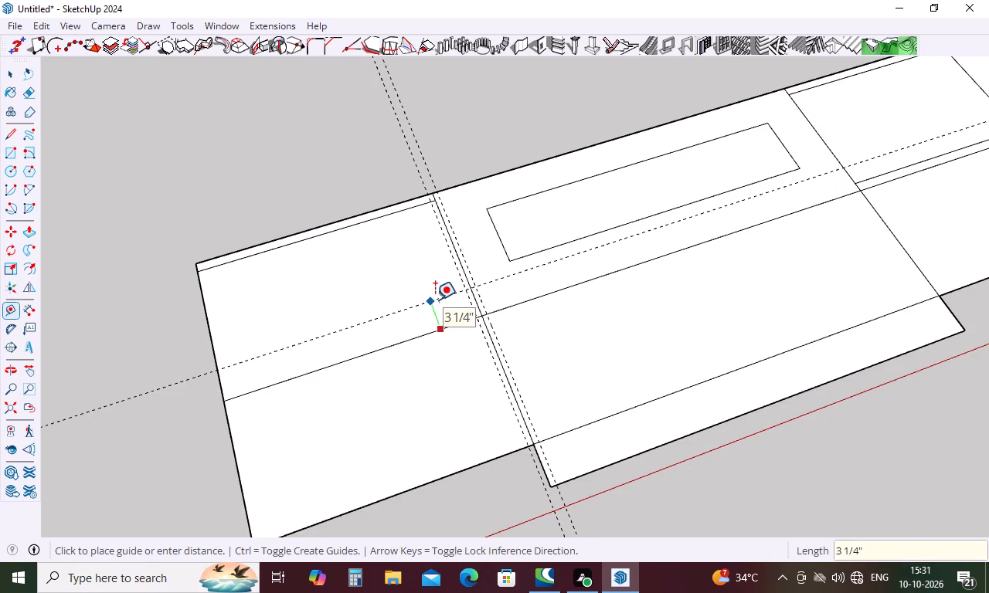
text(.5)
key(Return)
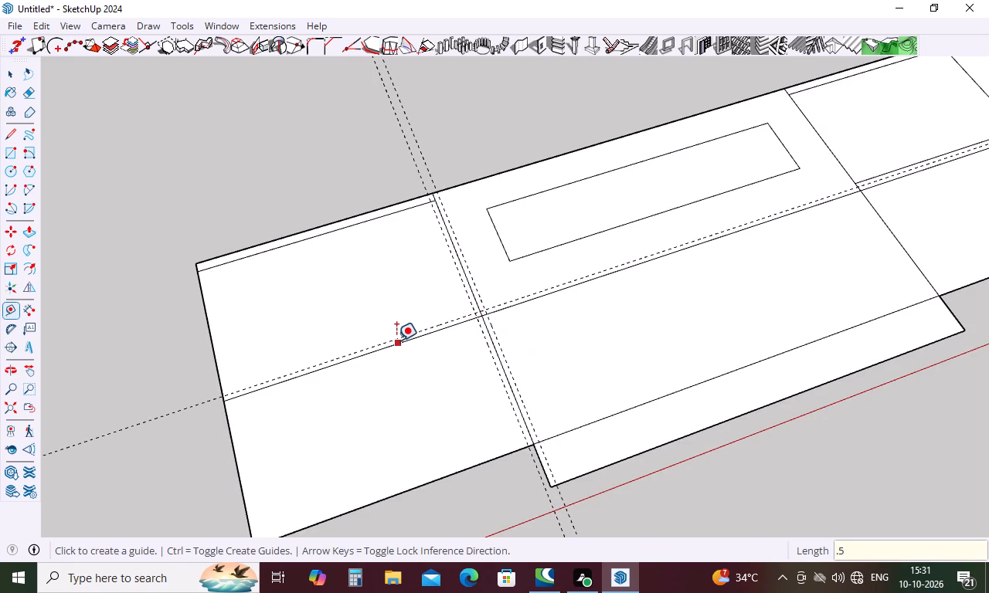
click(395, 342)
text(.5)
key(Return)
Place guides 0.5 inch to each side of the divider at the right end of the wide panel with the inset rectangle.
scroll(303, 367, down, 5)
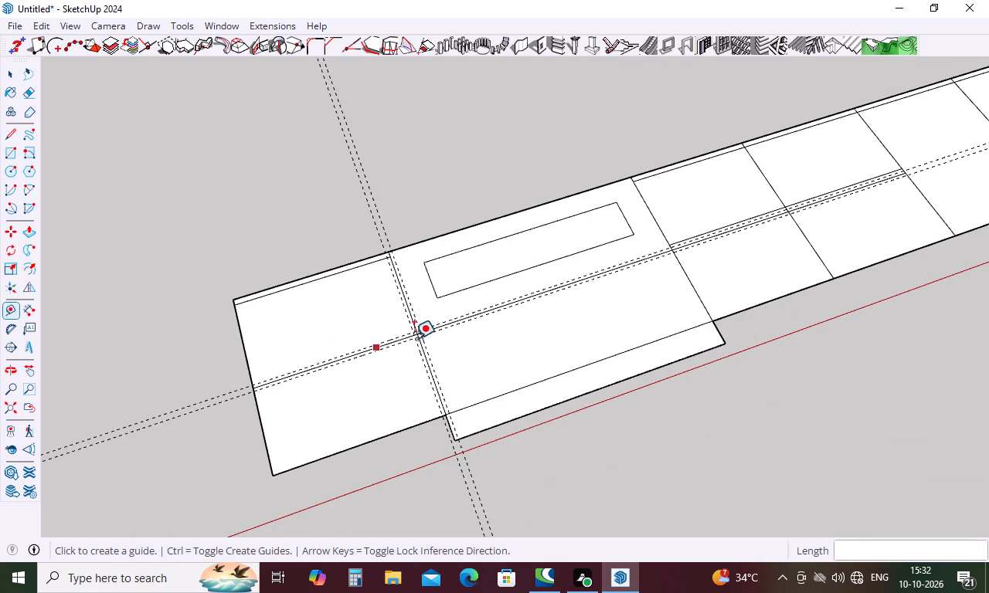
click(697, 300)
text(.5)
key(Return)
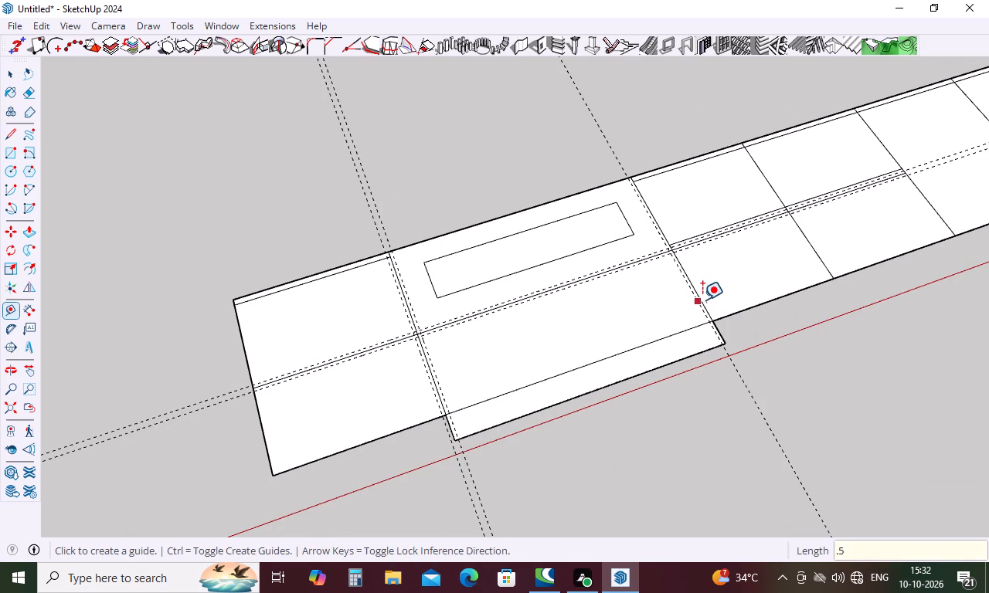
scroll(704, 296, up, 9)
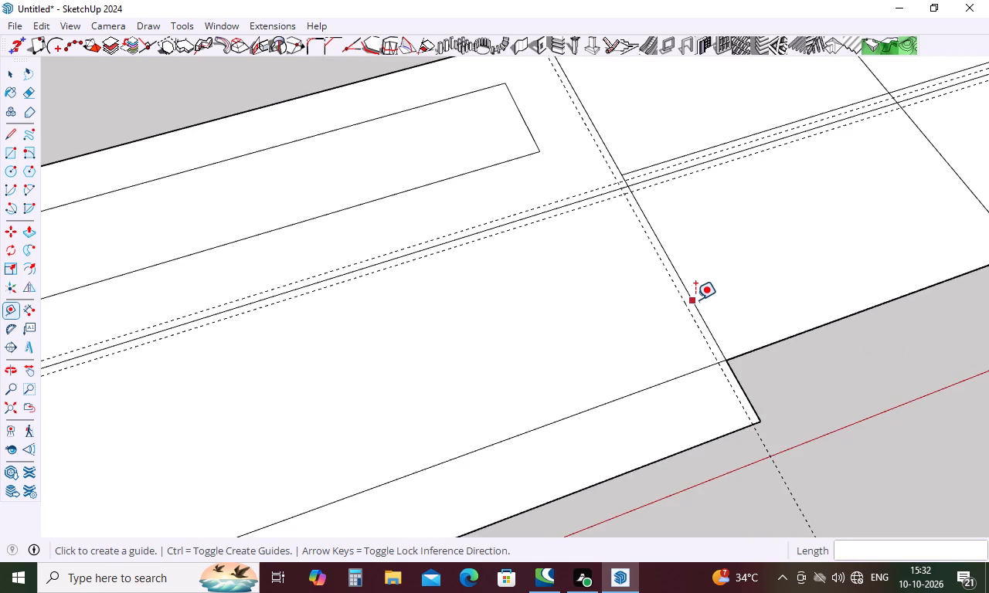
click(694, 302)
text(.5)
key(Return)
Place guides 0.5 inch to each side of the divider between the two cabinets split by the double horizontal line.
scroll(586, 307, down, 10)
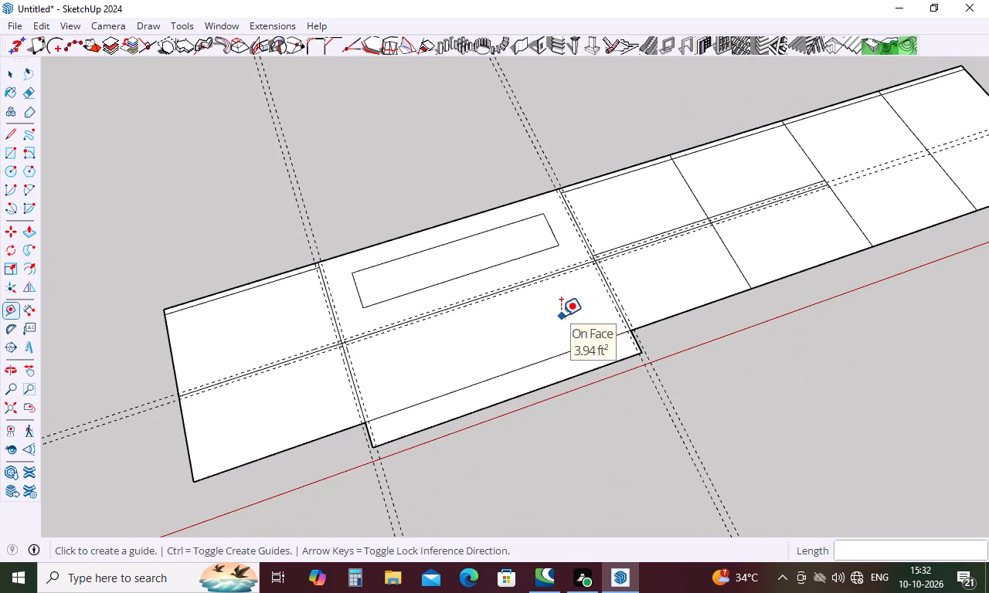
scroll(561, 316, down, 4)
scroll(702, 282, up, 9)
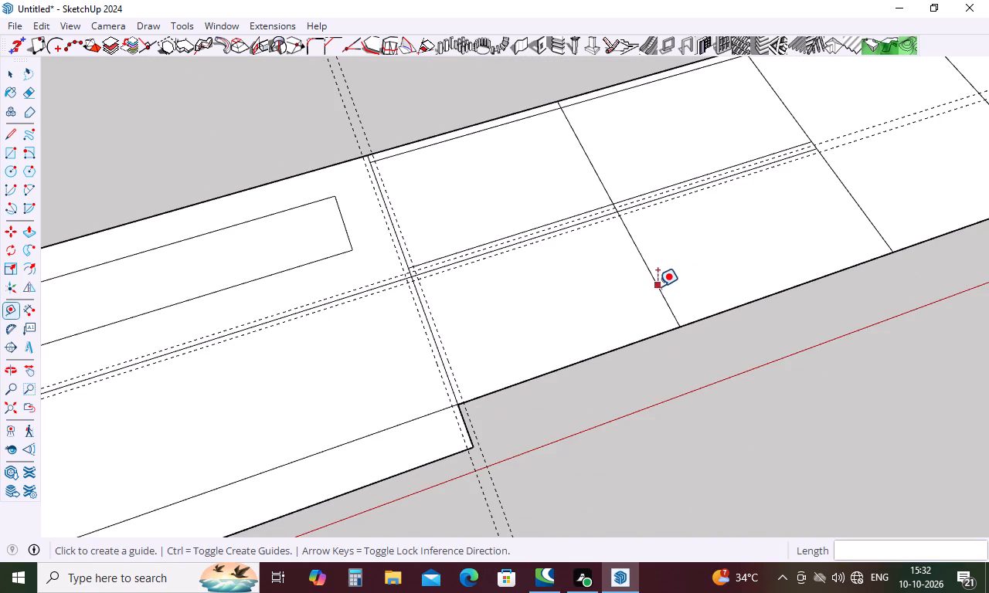
click(658, 286)
text(.5)
key(Return)
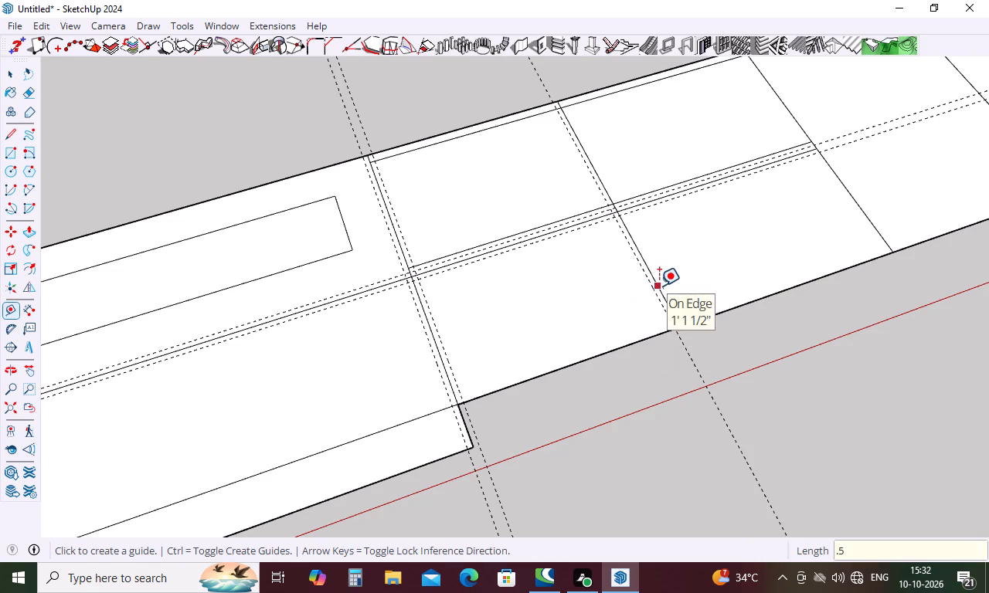
click(659, 286)
key(period)
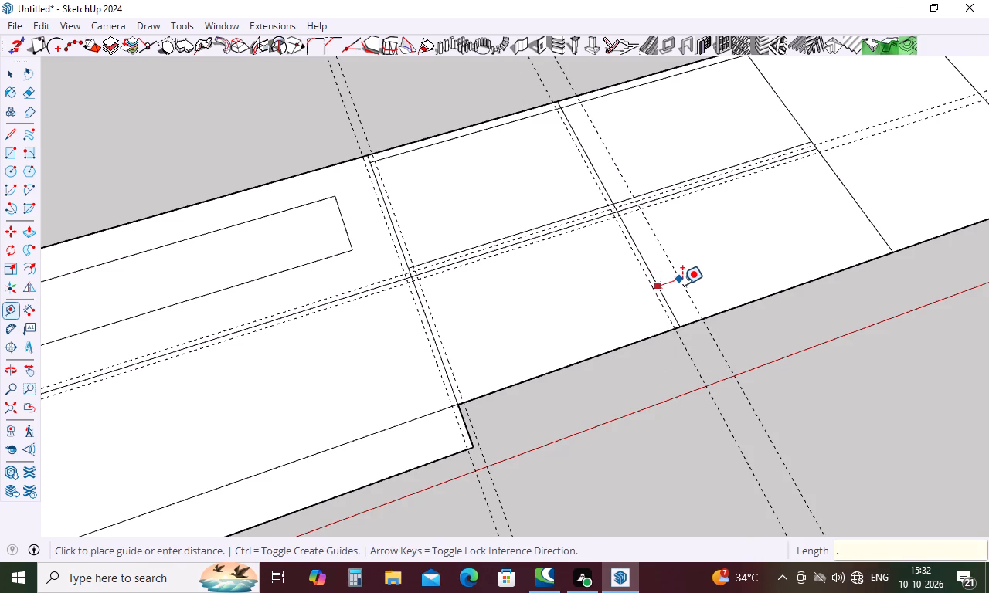
key(5)
key(Return)
Place guides 0.5 inch to each side of the divider where the double horizontal line ends.
scroll(561, 294, down, 10)
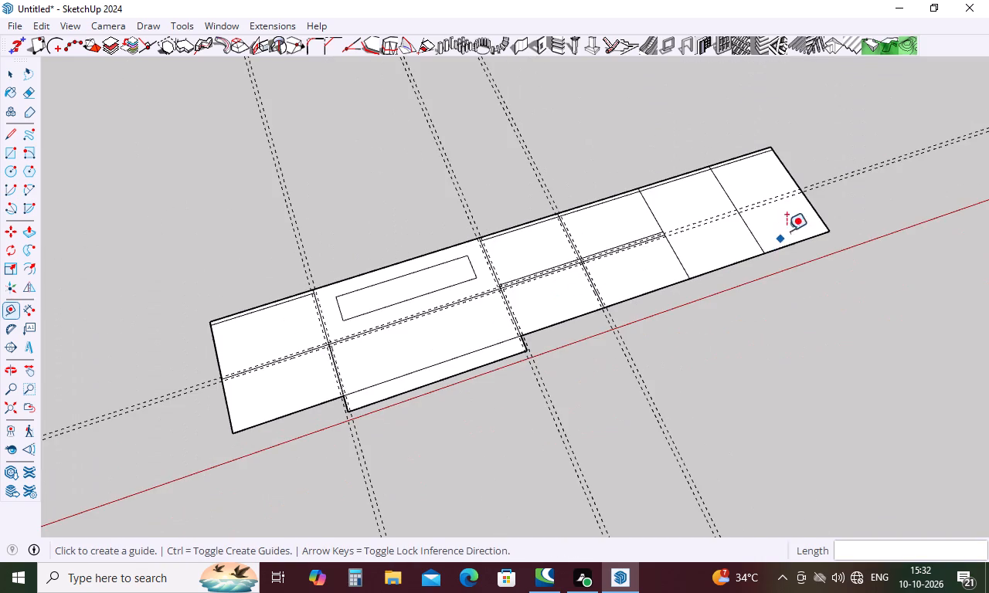
scroll(798, 211, up, 9)
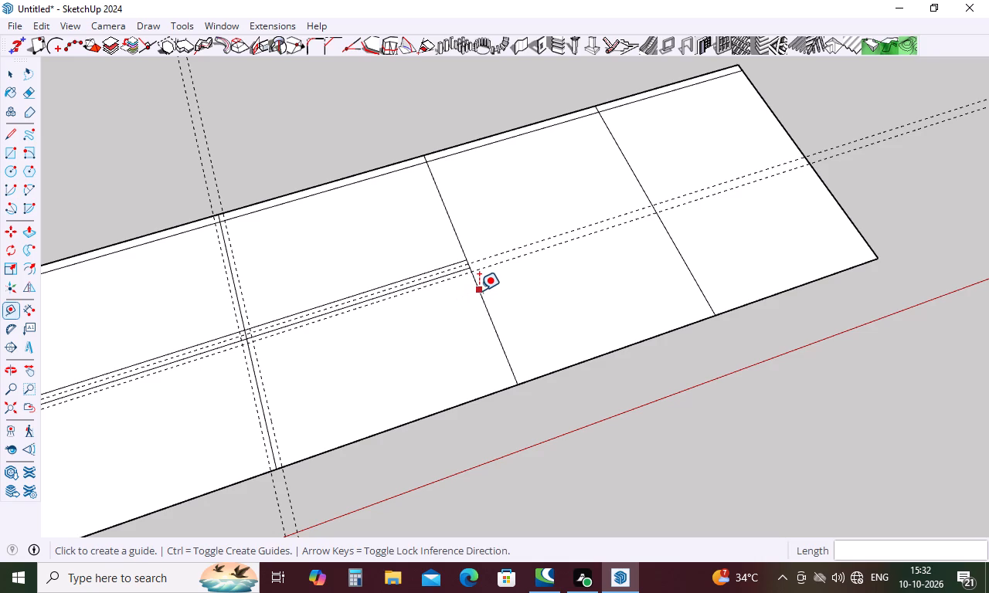
click(479, 290)
key(period)
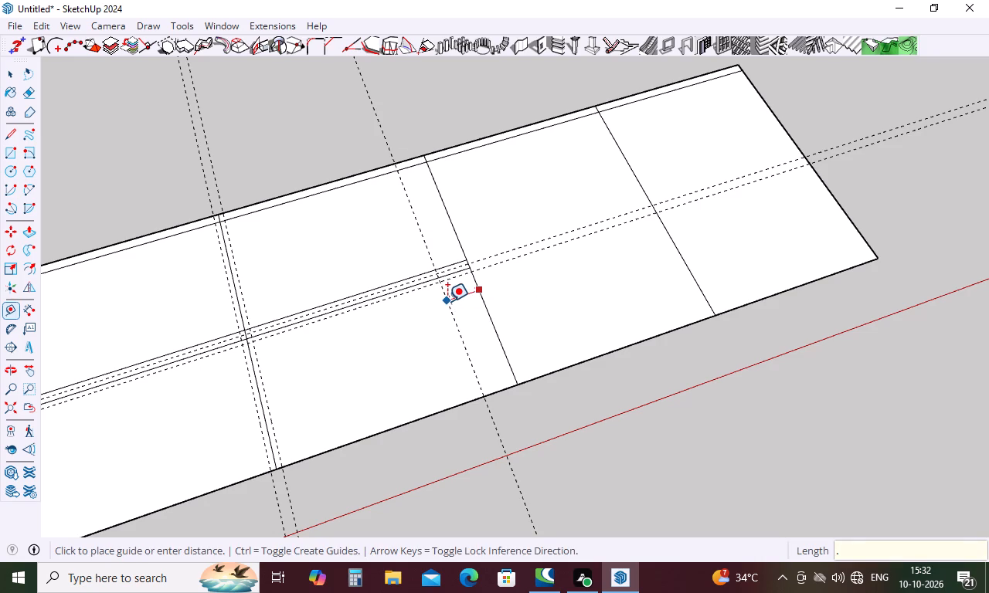
key(5)
key(Return)
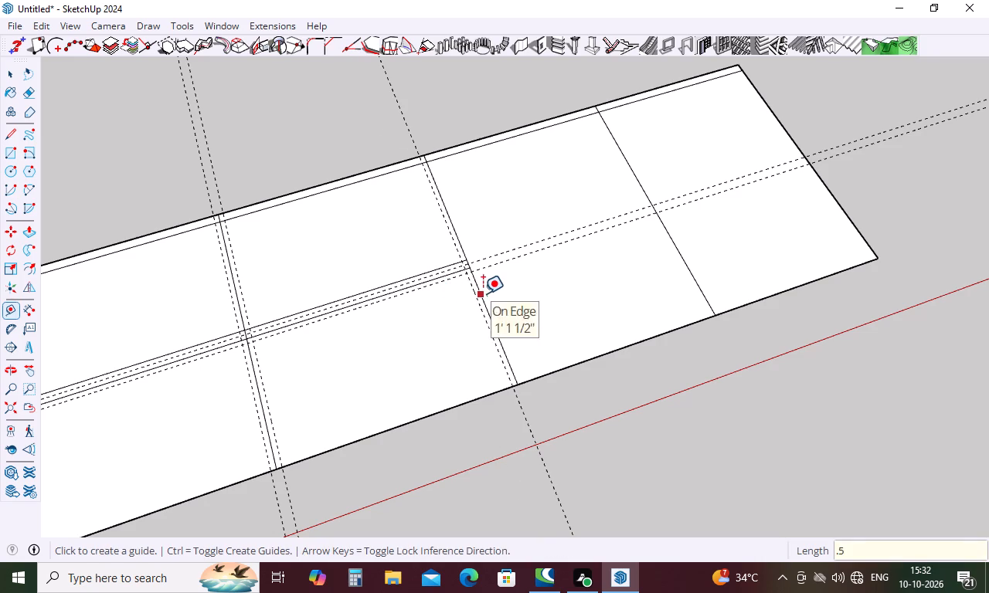
click(483, 293)
key(period)
key(5)
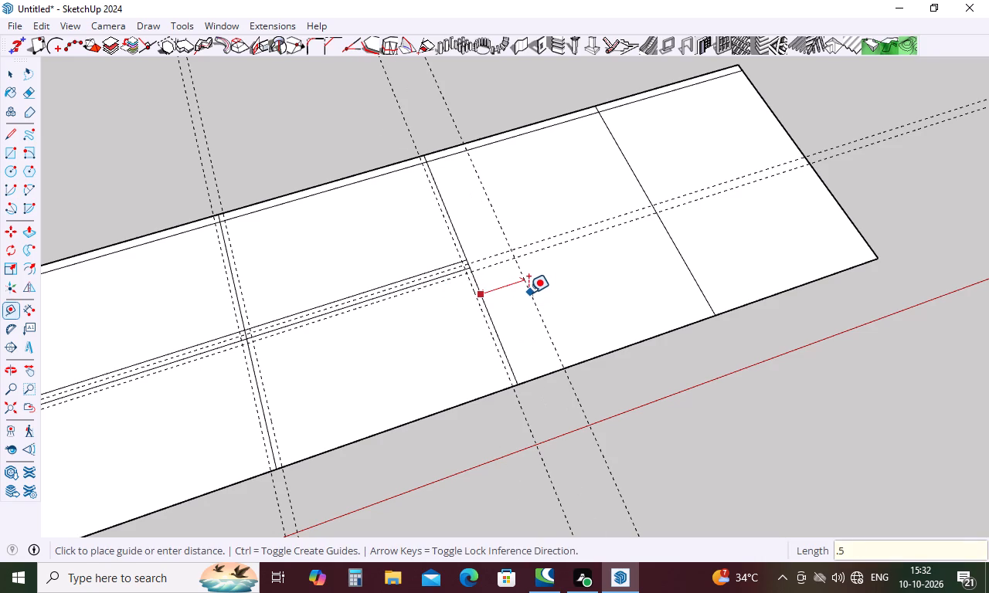
key(Return)
Place guides 0.5 inch to each side of the last divider, before the right end cabinet.
click(686, 272)
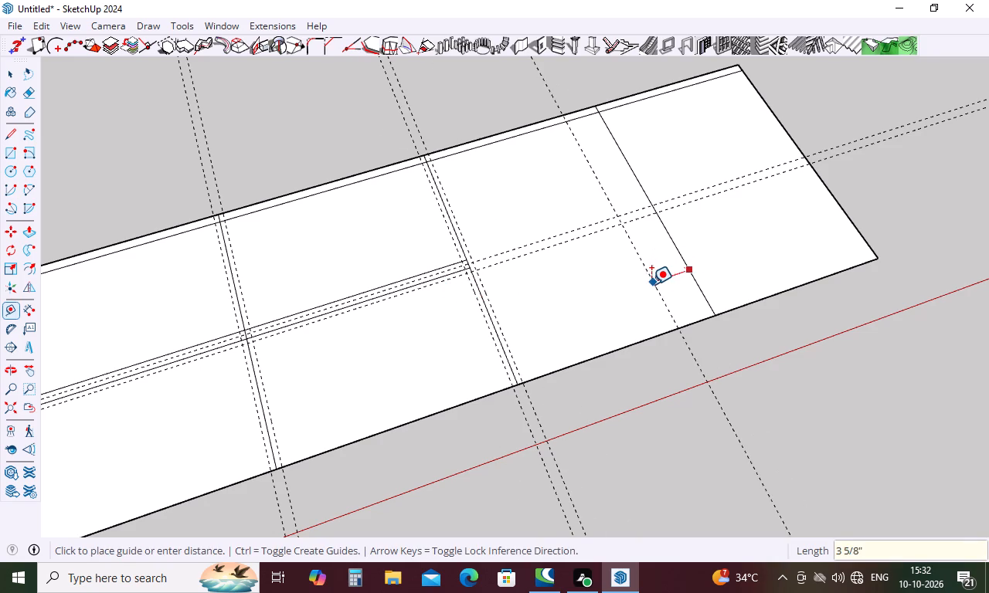
text(.5)
key(Return)
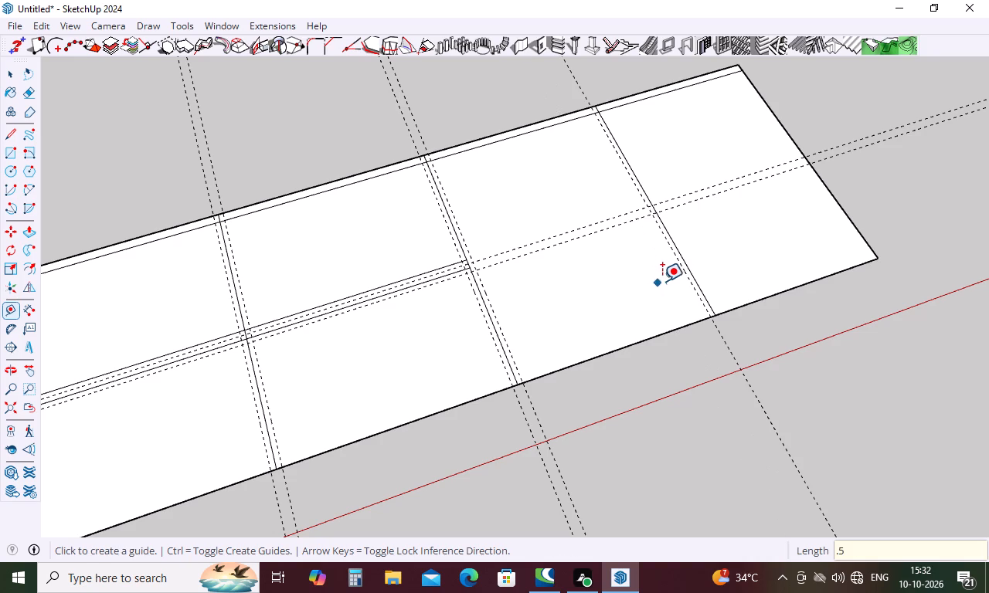
click(692, 273)
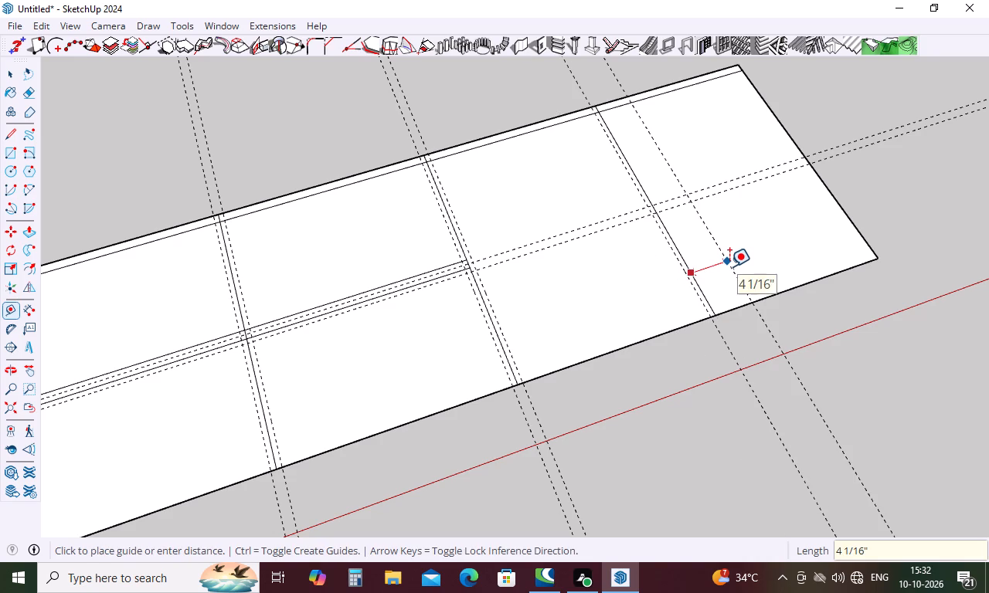
key(period)
key(5)
key(Return)
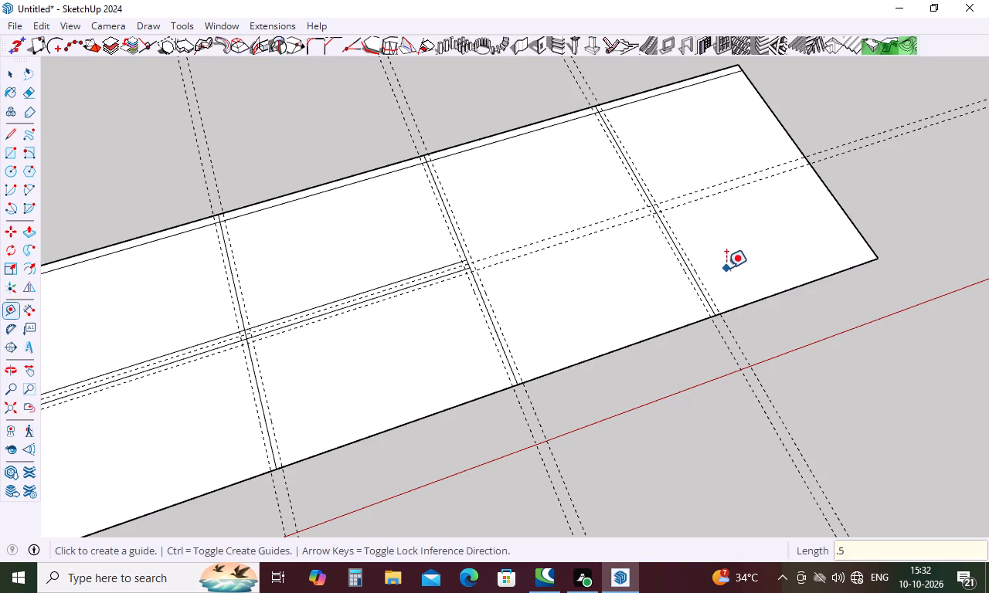
Examine the guided base-cabinet elevation alongside the plans, elevations and long-wall reference render.
scroll(808, 208, down, 9)
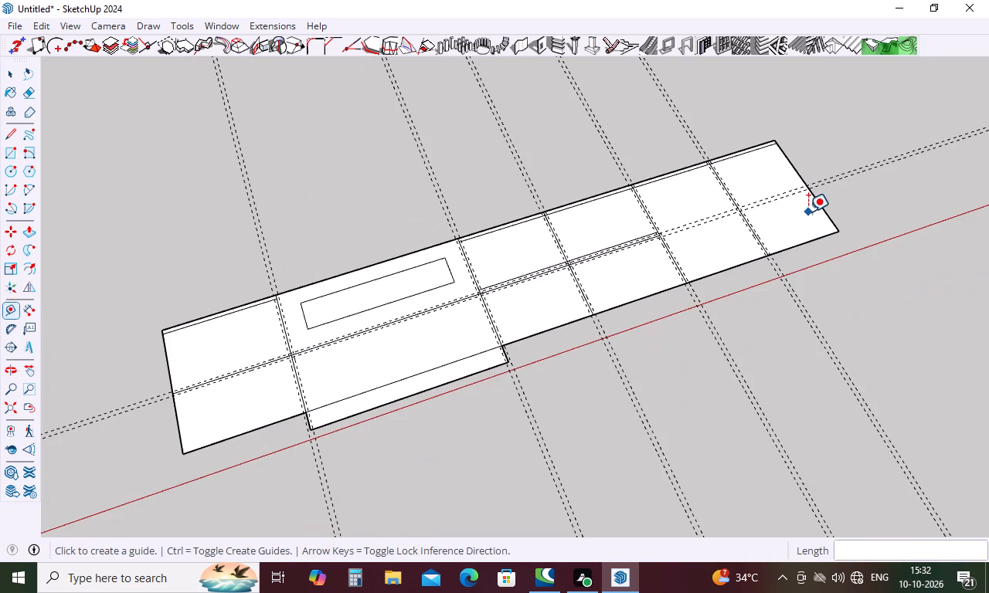
scroll(716, 290, down, 5)
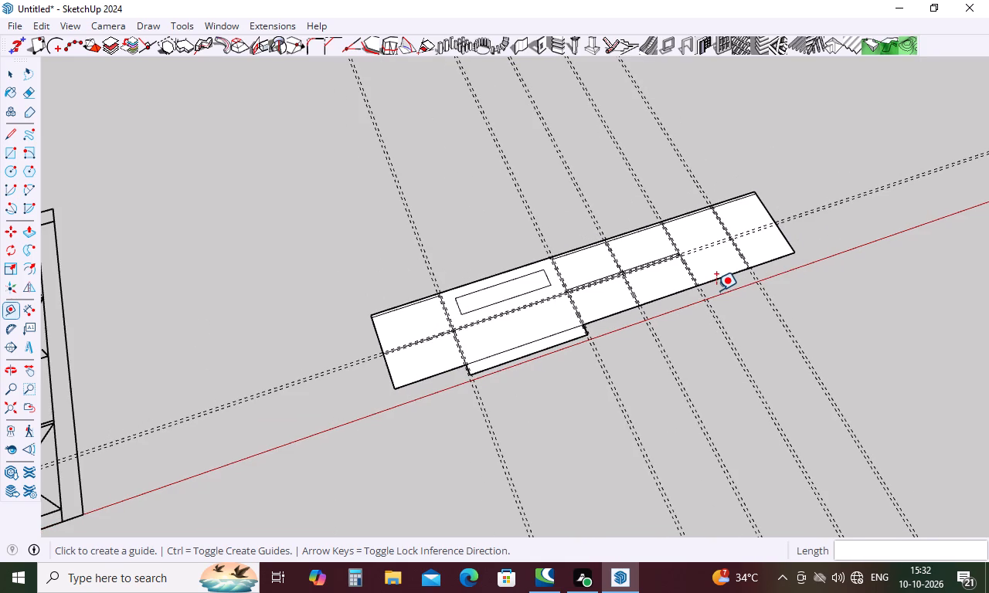
scroll(716, 291, down, 10)
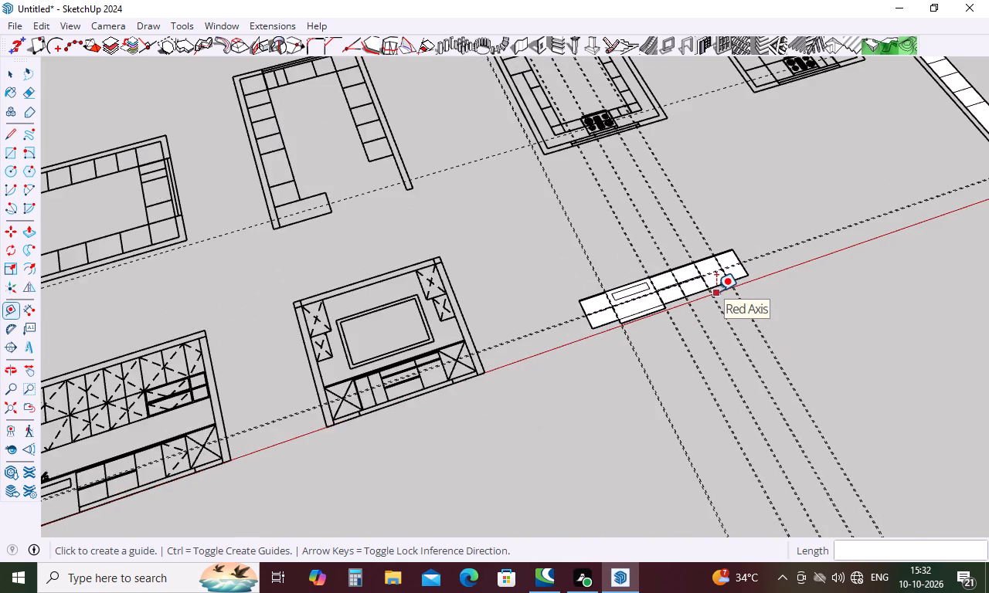
scroll(716, 291, down, 10)
scroll(410, 206, up, 5)
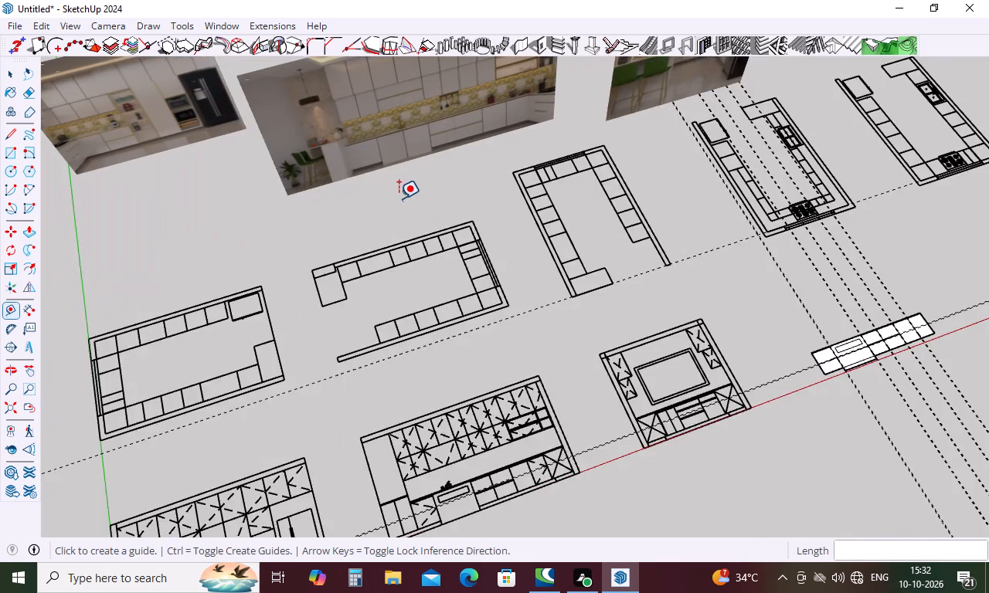
scroll(366, 189, up, 5)
scroll(355, 217, down, 15)
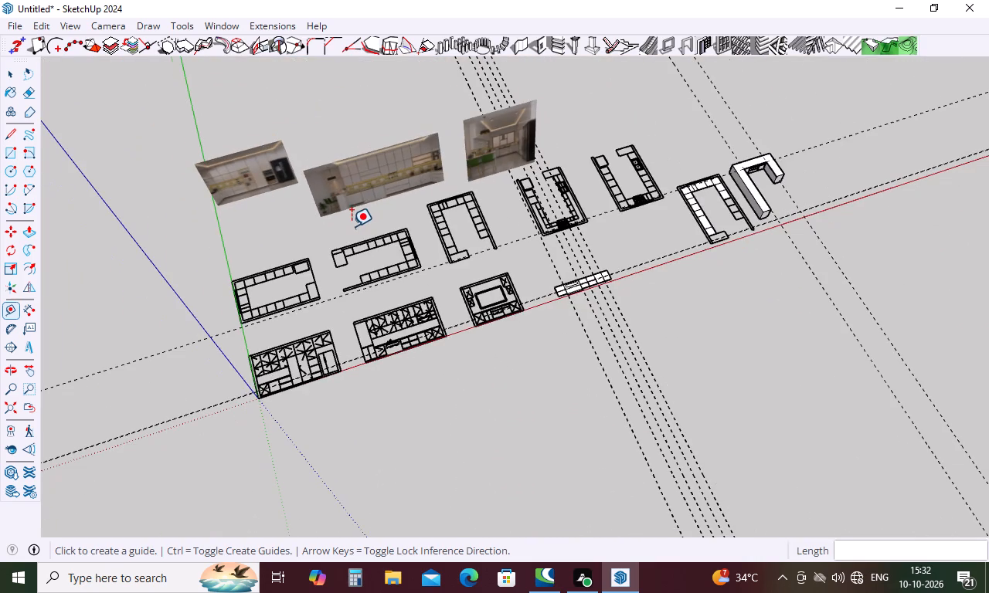
key(Escape)
Draw a 12' 5" line along the upper horizontal guide, from the left edge to the right edge of the base-cabinet elevation.
scroll(586, 308, up, 18)
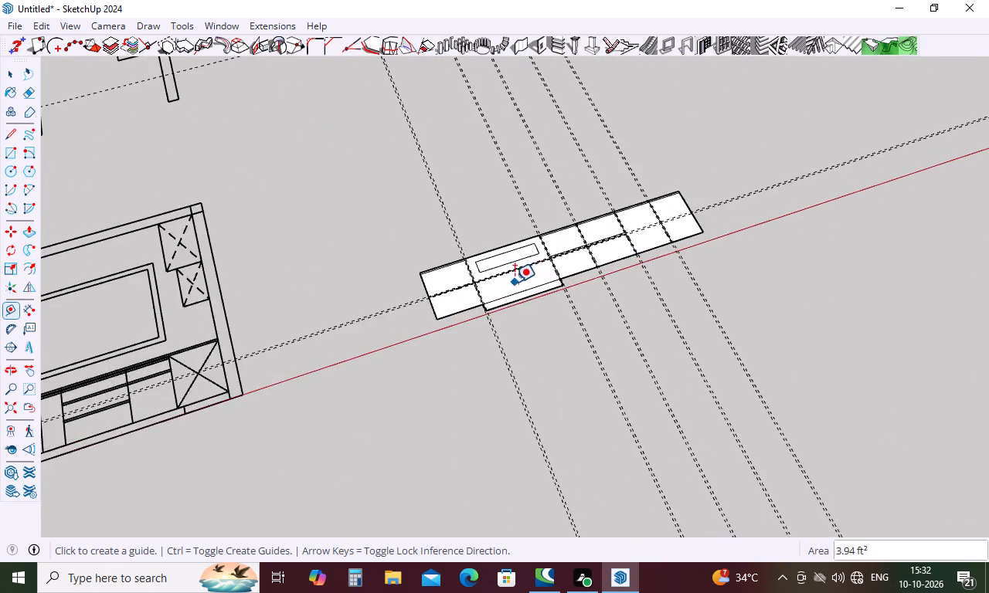
scroll(515, 282, up, 19)
key(Escape)
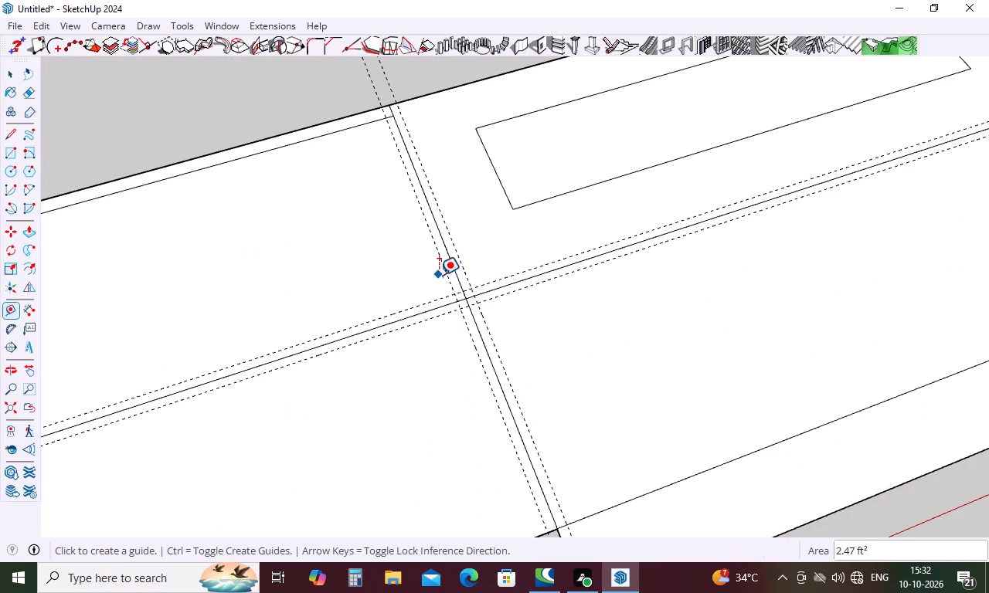
key(l)
scroll(439, 275, down, 5)
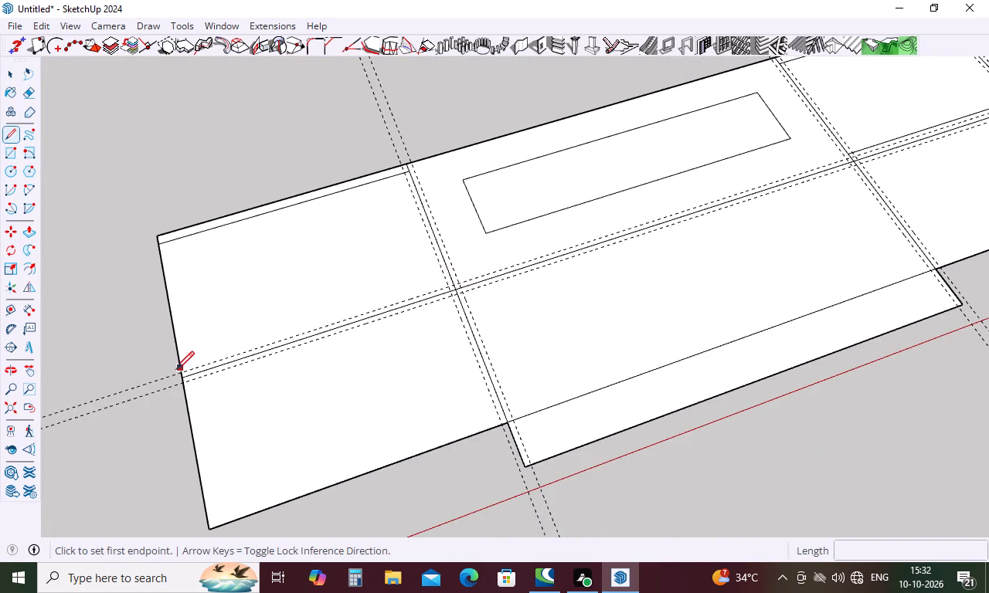
scroll(179, 374, up, 10)
click(183, 369)
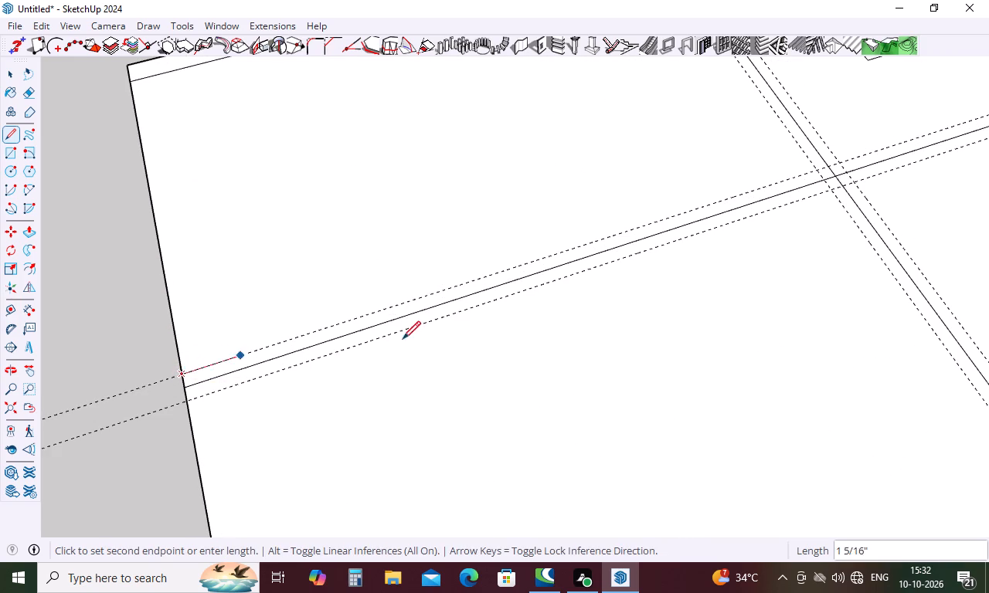
scroll(224, 415, down, 6)
scroll(161, 450, down, 17)
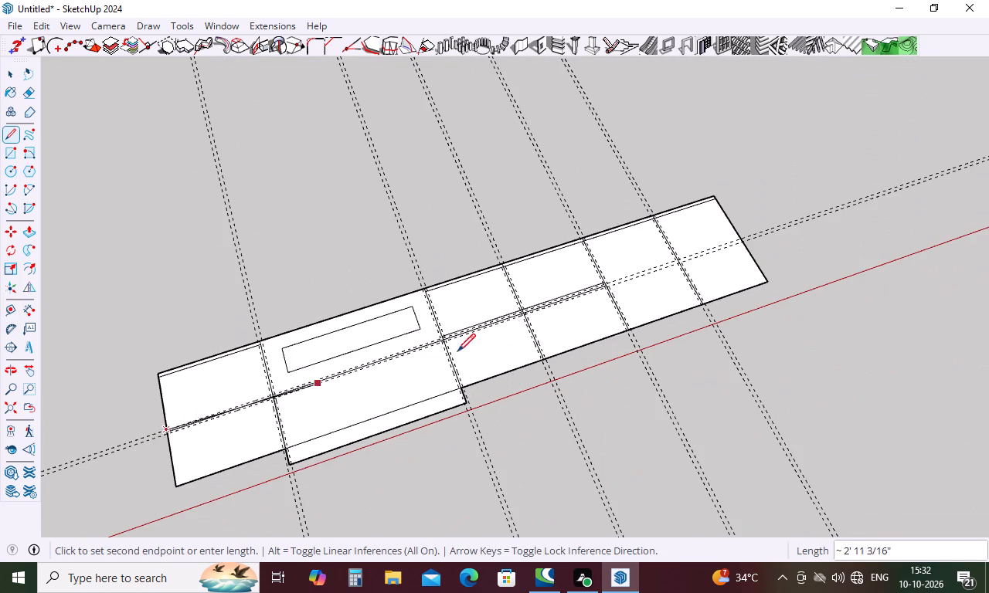
scroll(739, 240, up, 10)
click(740, 239)
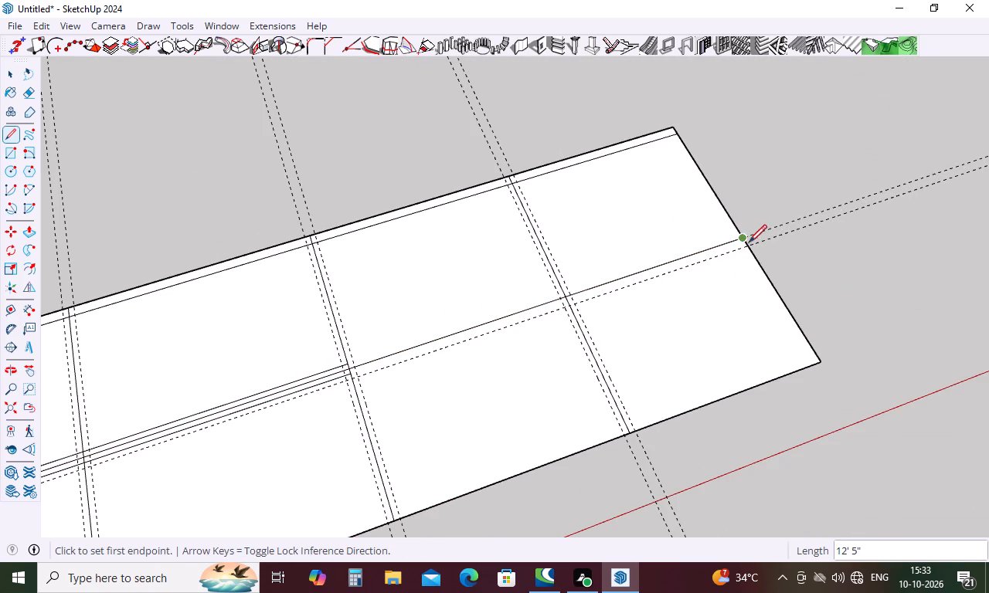
Draw a parallel 12' 5" line along the lower horizontal guide across the full base-cabinet elevation.
click(745, 252)
scroll(778, 234, down, 16)
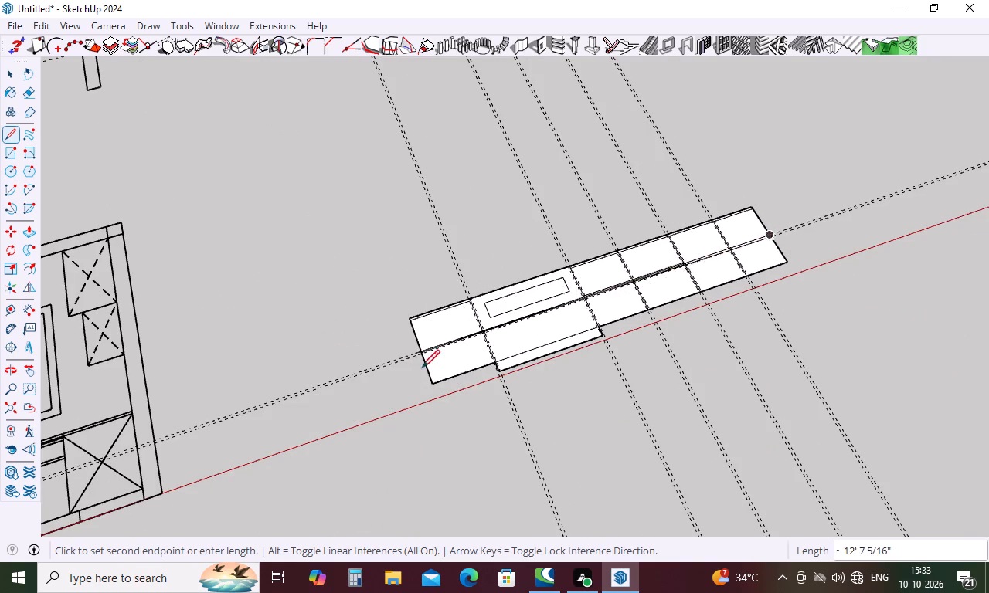
scroll(421, 369, up, 20)
scroll(421, 369, up, 2)
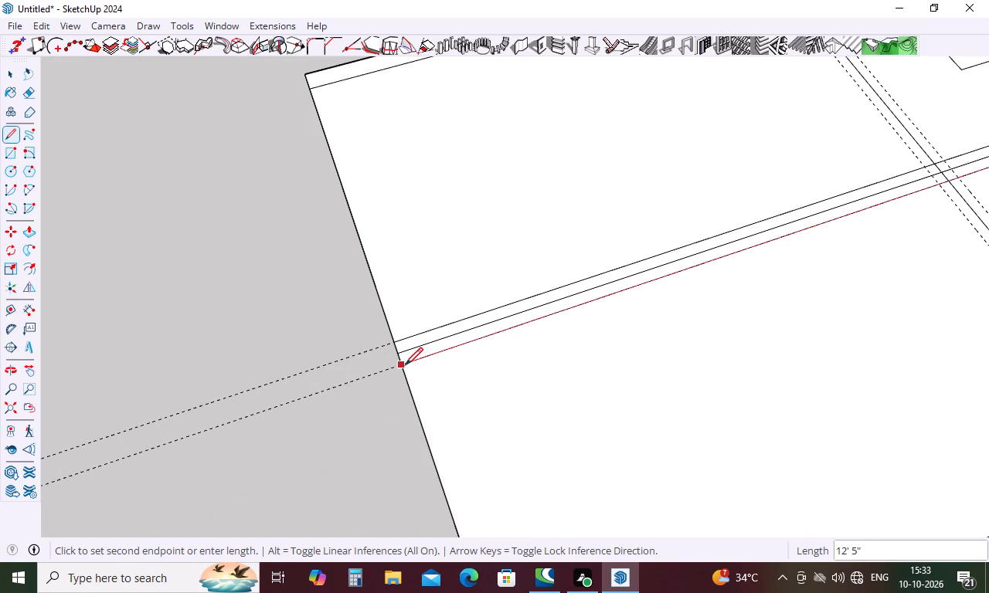
click(405, 366)
key(space)
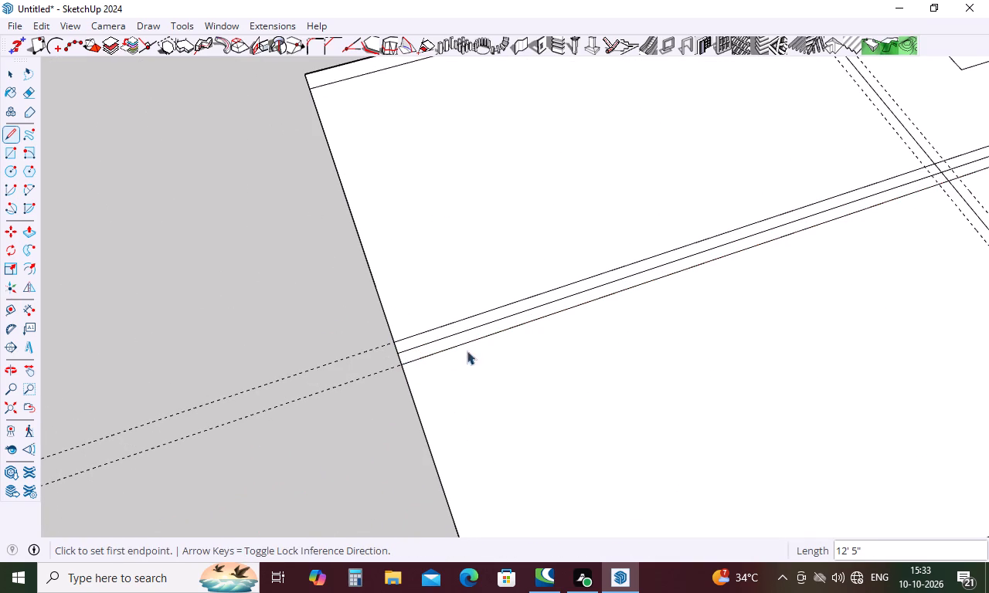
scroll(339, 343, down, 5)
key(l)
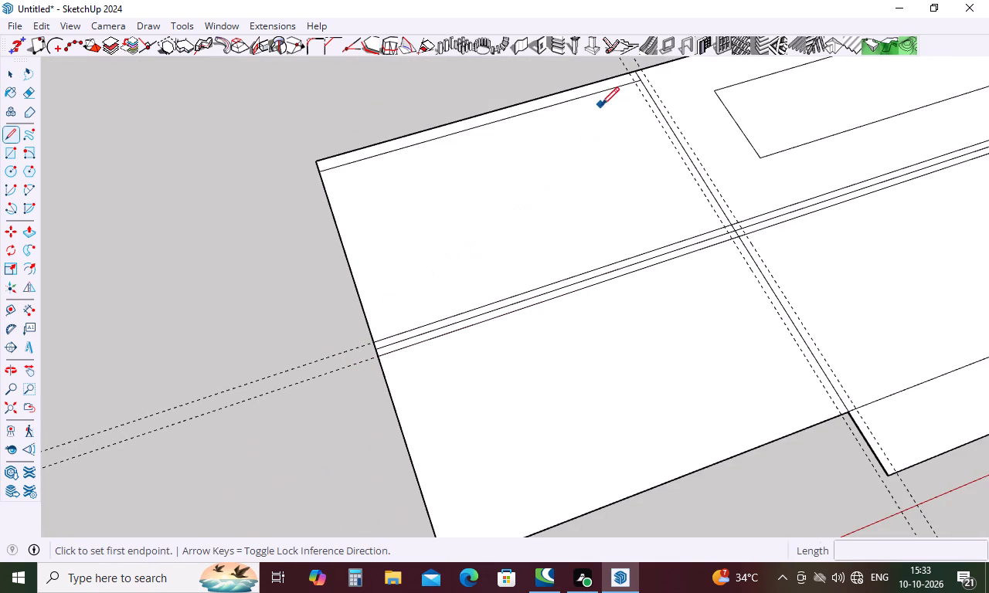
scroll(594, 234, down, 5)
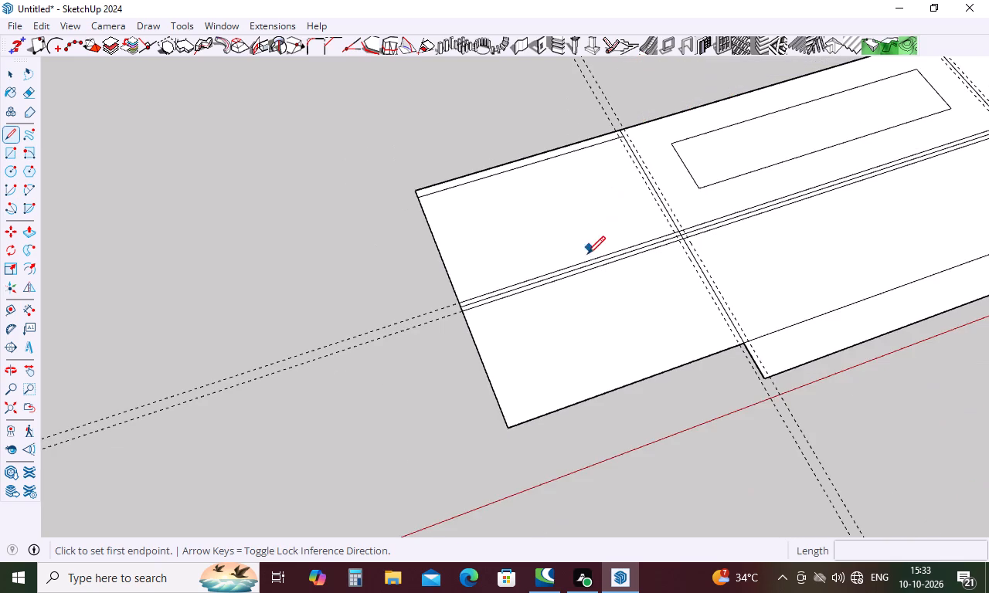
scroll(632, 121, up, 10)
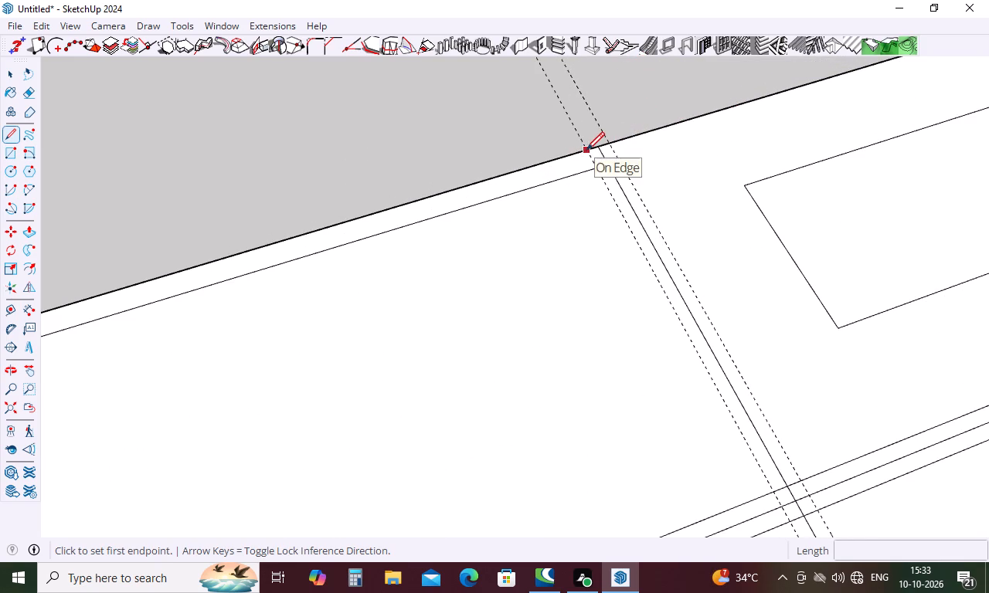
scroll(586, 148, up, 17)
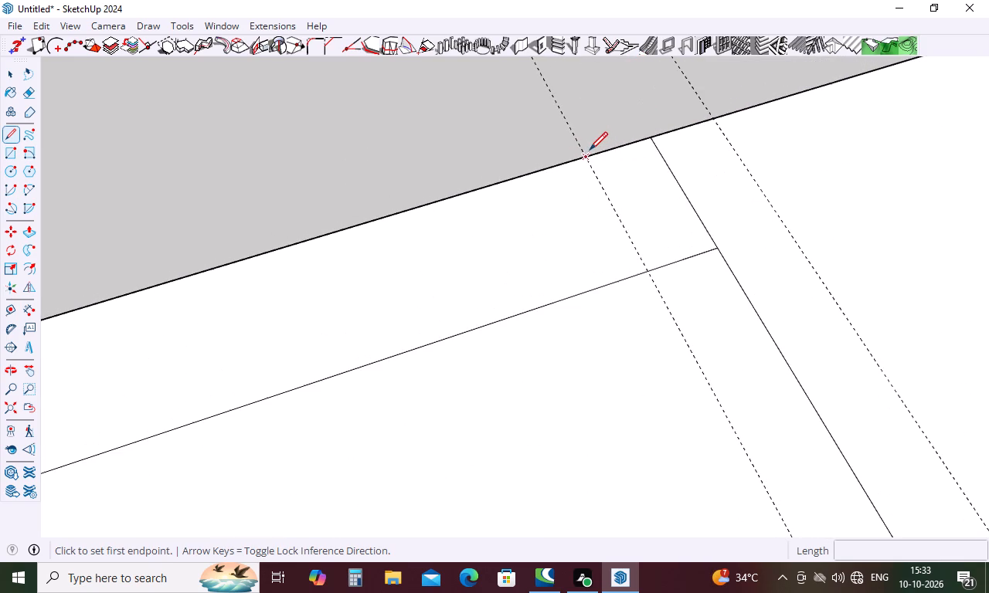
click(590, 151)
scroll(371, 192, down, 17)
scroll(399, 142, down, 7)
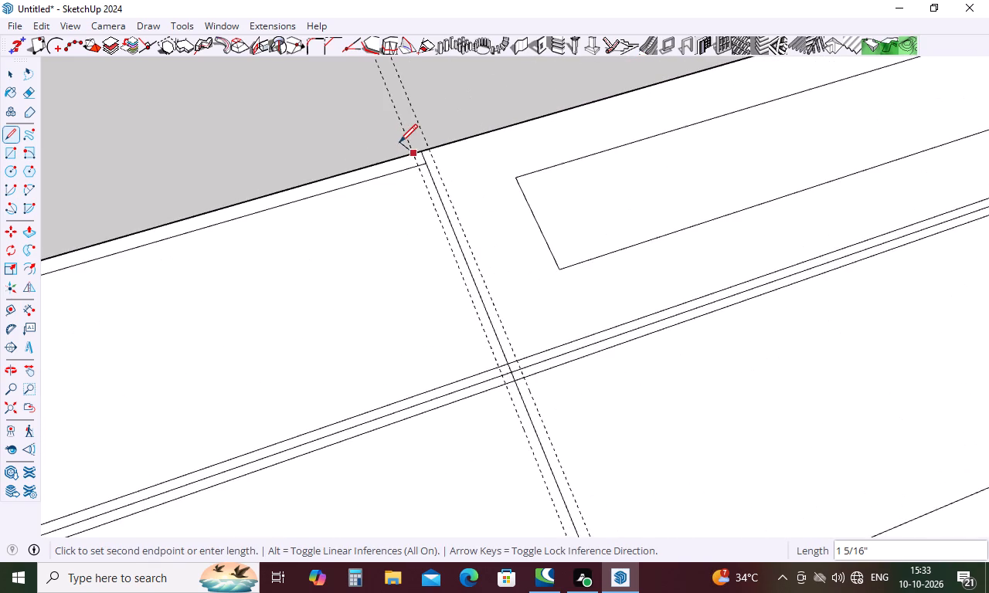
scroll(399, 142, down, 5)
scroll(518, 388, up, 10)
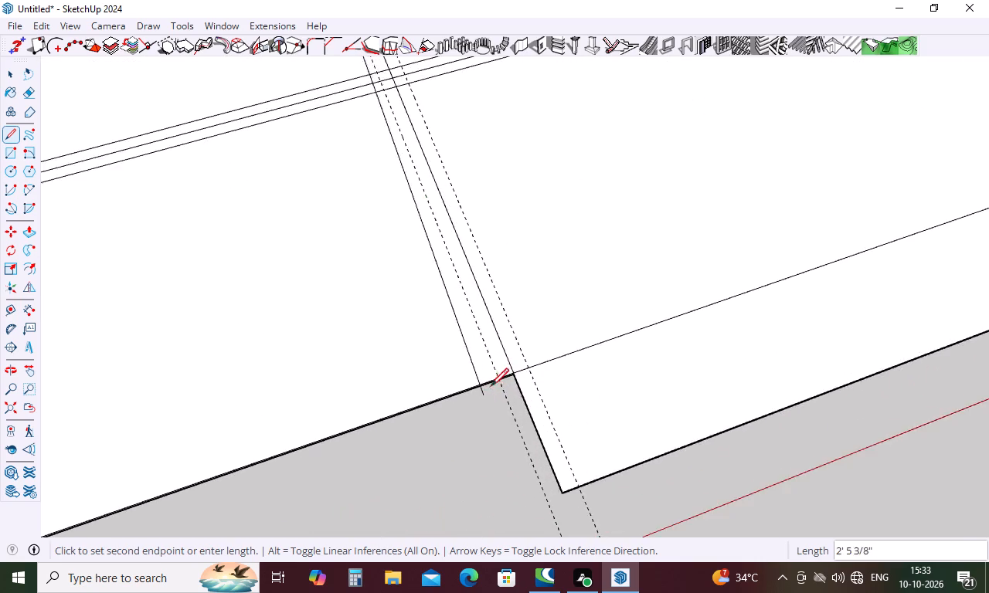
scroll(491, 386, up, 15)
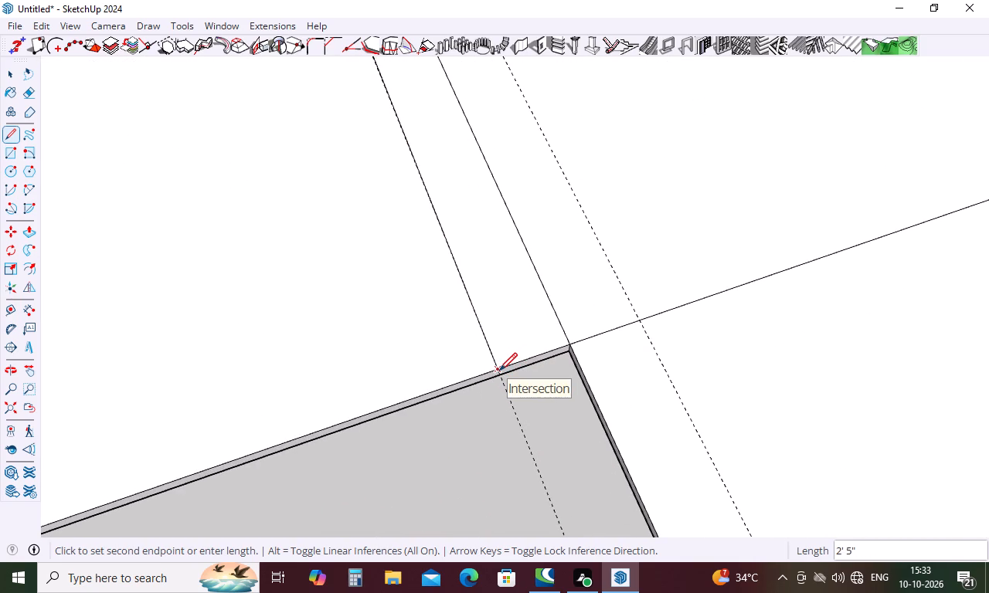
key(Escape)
Delete both guides flanking the first divider, between the left end cabinet and the cabinet with the inset rectangle.
scroll(515, 398, down, 5)
key(space)
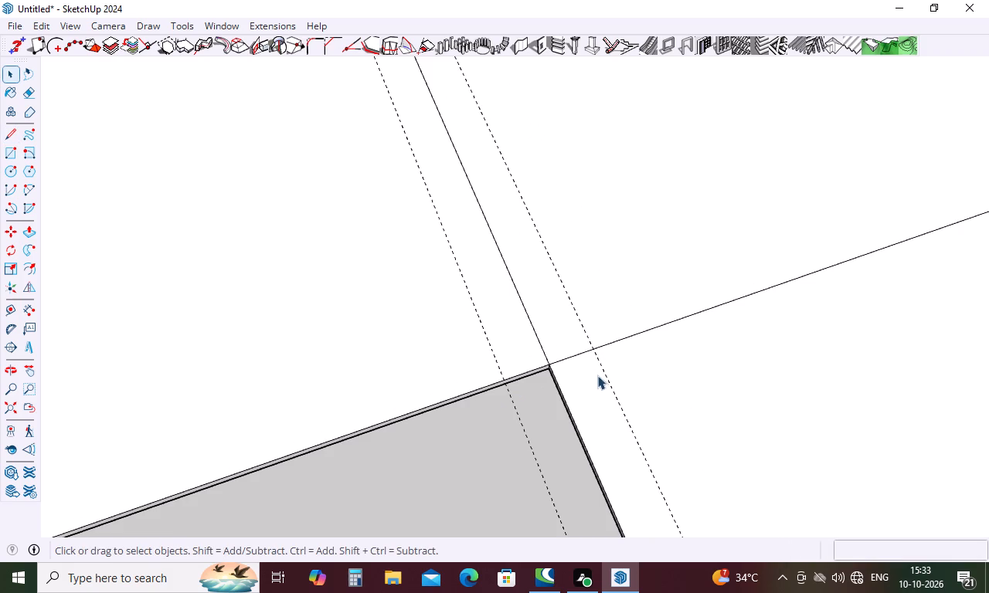
click(603, 369)
key(Delete)
click(520, 421)
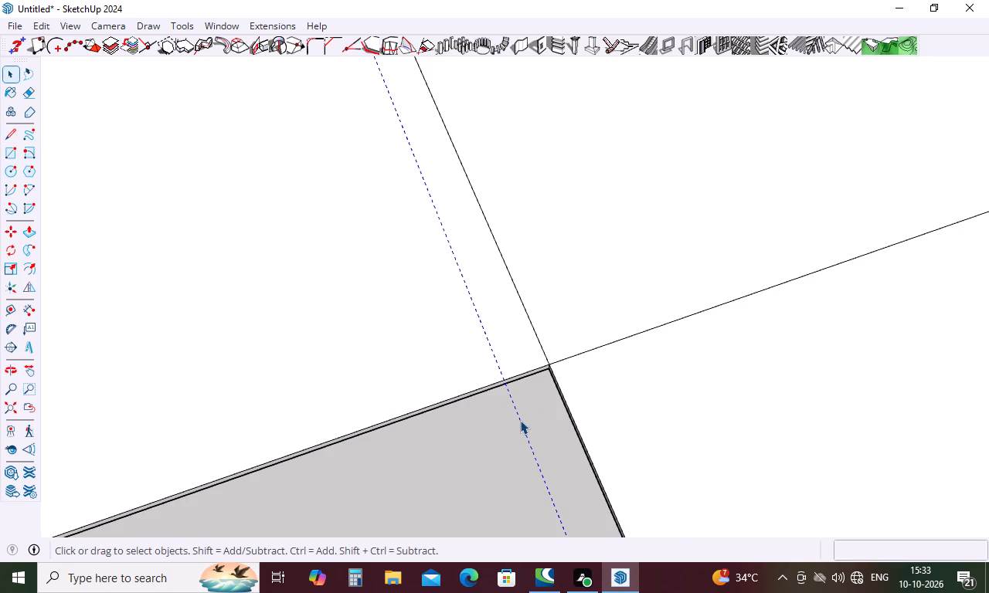
key(Delete)
Place a single guide 1 inch from the first divider, on the left end cabinet's side.
key(t)
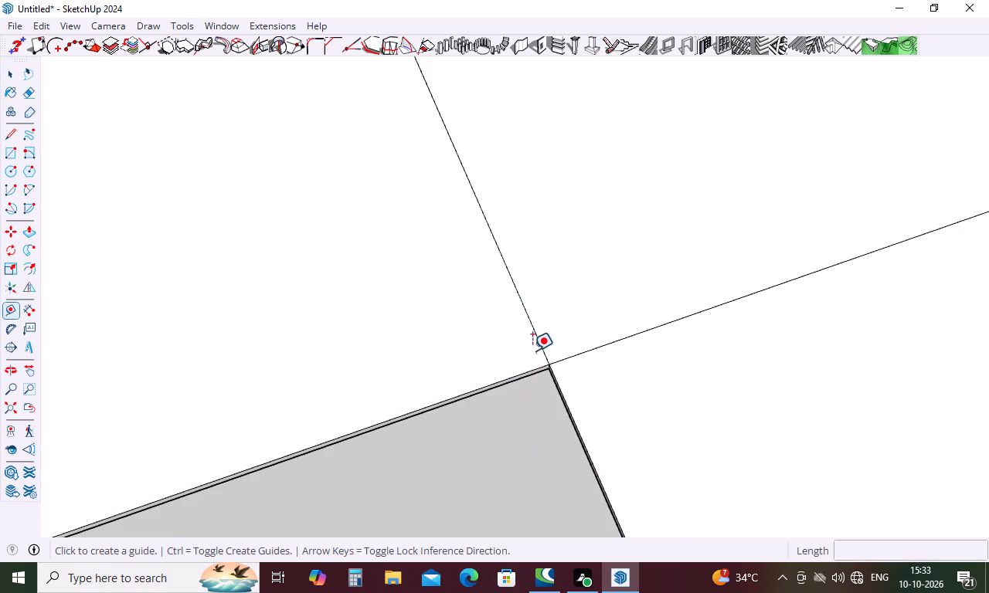
click(535, 336)
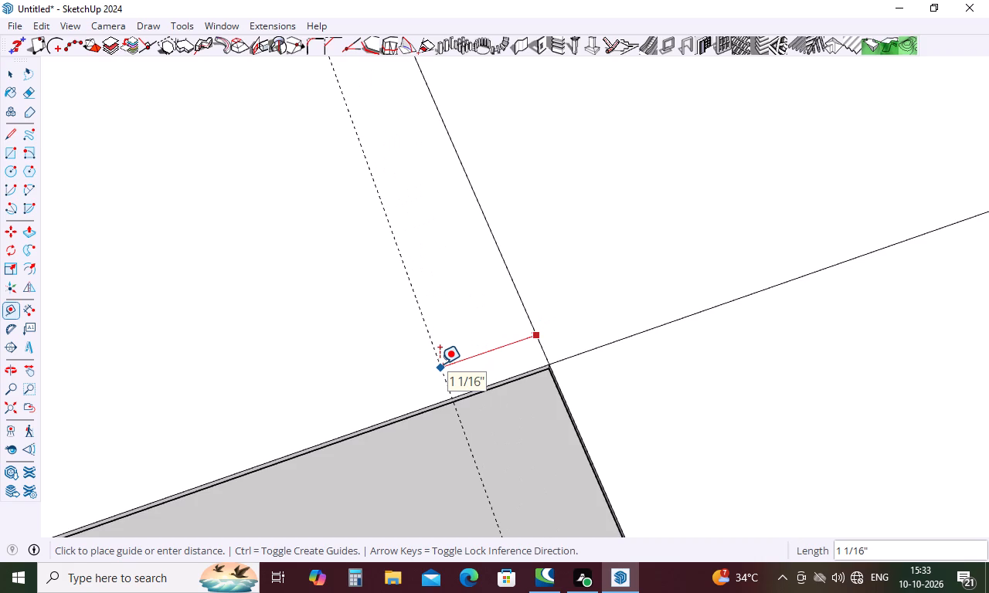
key(1)
key(Return)
scroll(476, 424, down, 10)
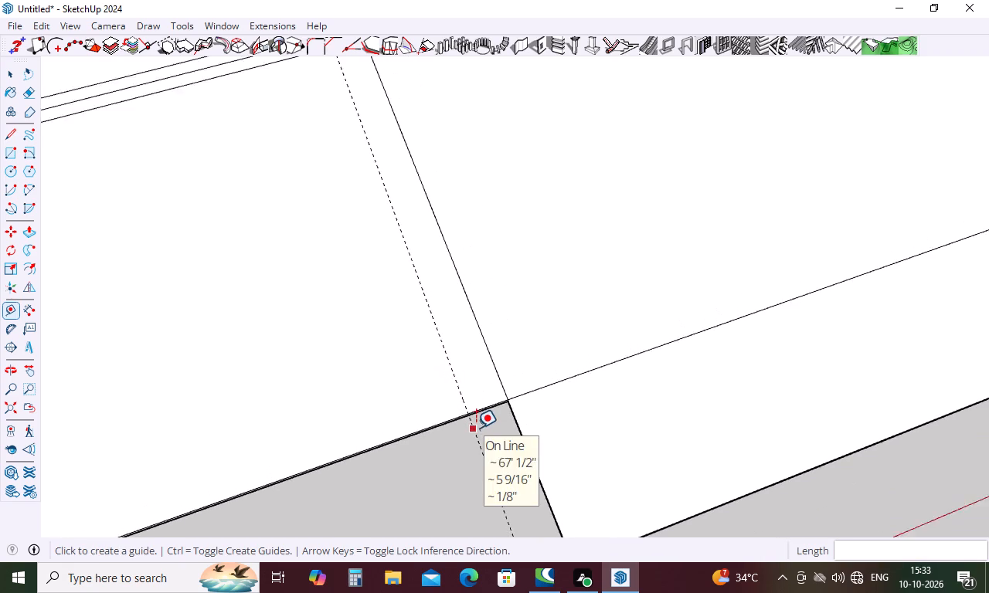
key(Escape)
Draw a 2' 5" line along the 1-inch guide beside the first divider, from the elevation's top edge to the left end cabinet's bottom edge.
key(l)
scroll(469, 413, down, 4)
scroll(430, 294, down, 4)
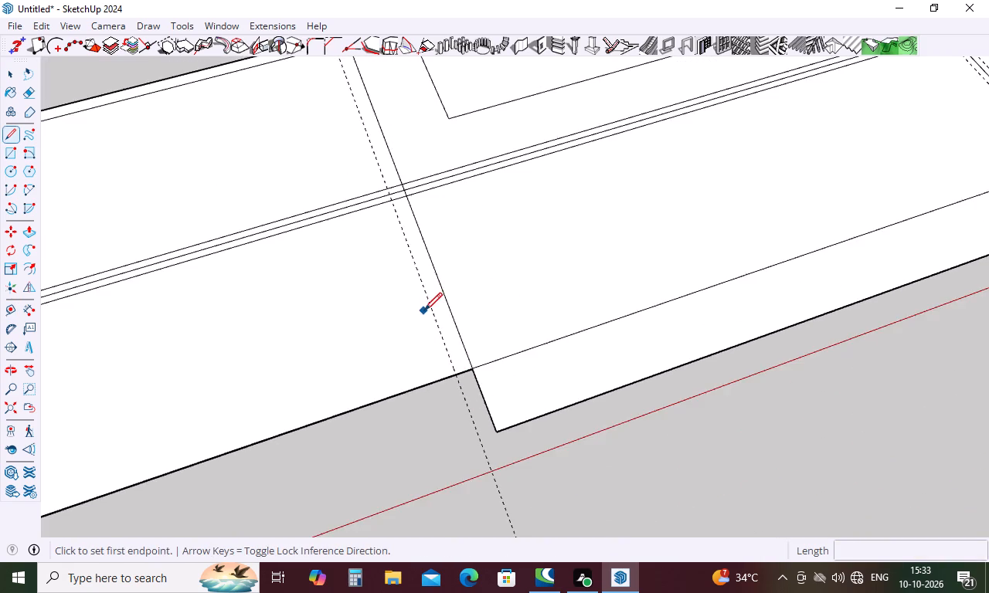
scroll(424, 310, down, 5)
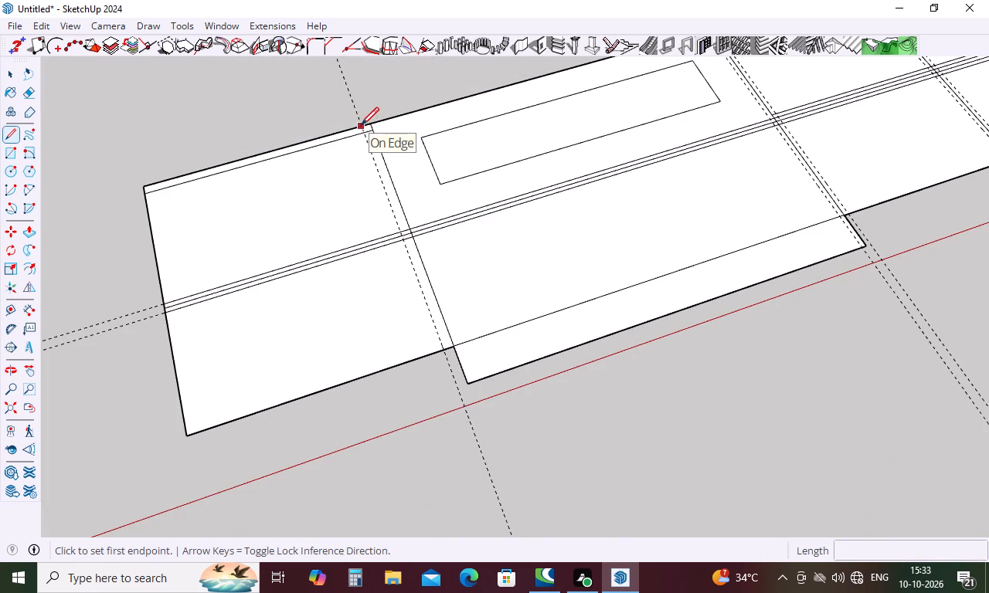
scroll(361, 124, up, 9)
click(362, 130)
scroll(364, 131, down, 3)
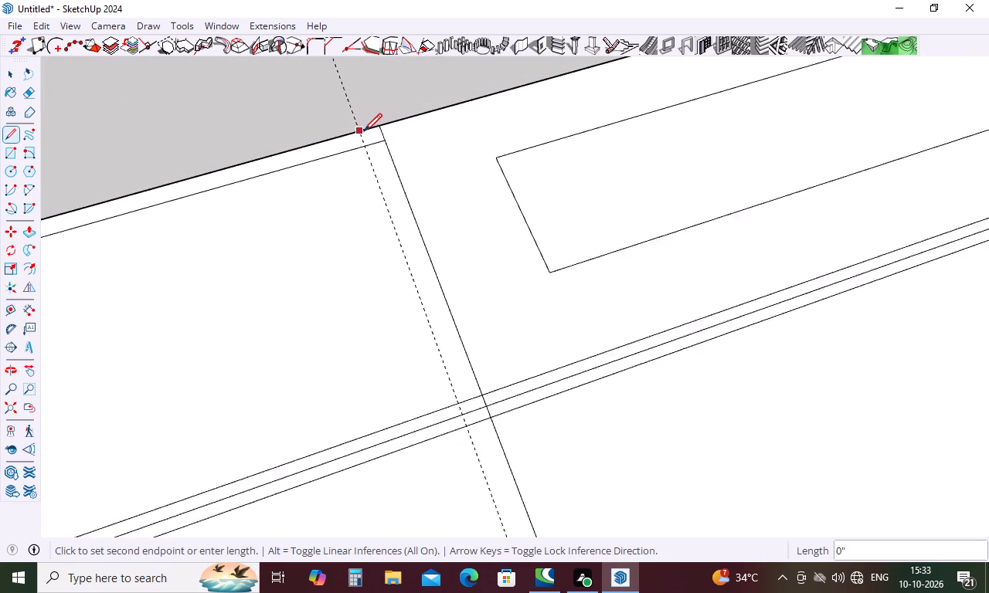
scroll(364, 131, down, 8)
scroll(435, 337, up, 6)
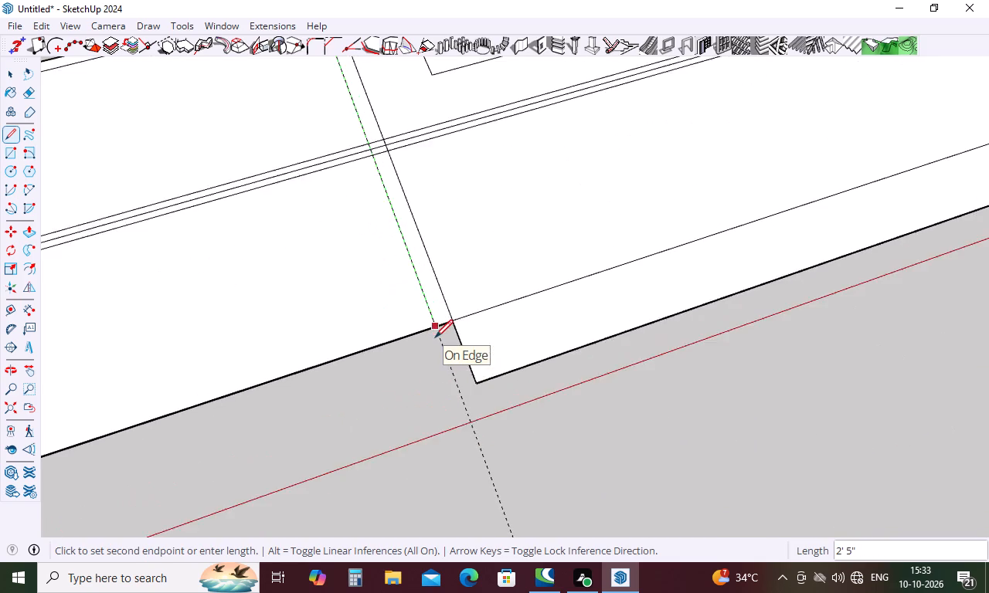
scroll(435, 337, up, 17)
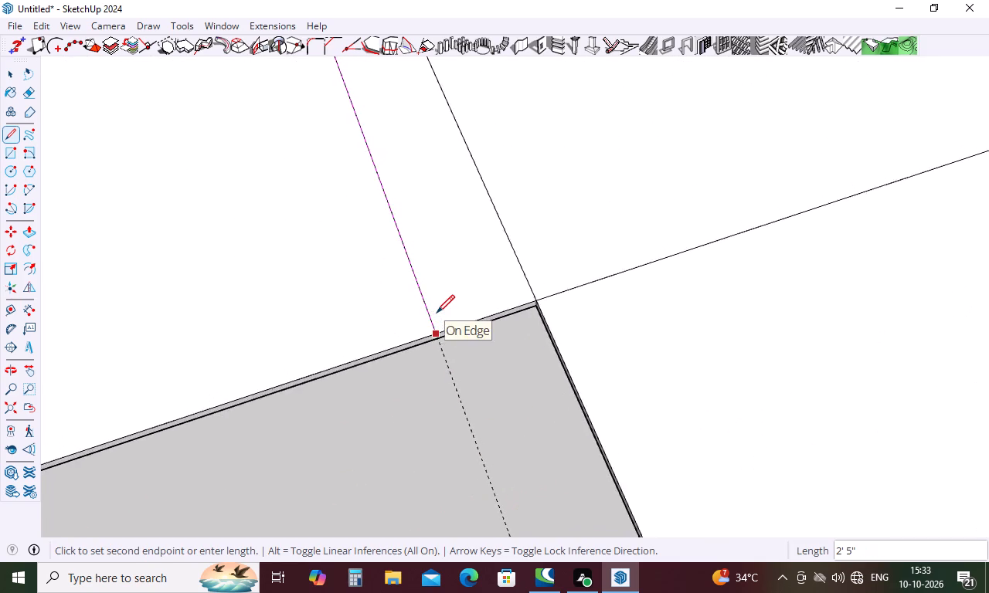
scroll(437, 313, up, 12)
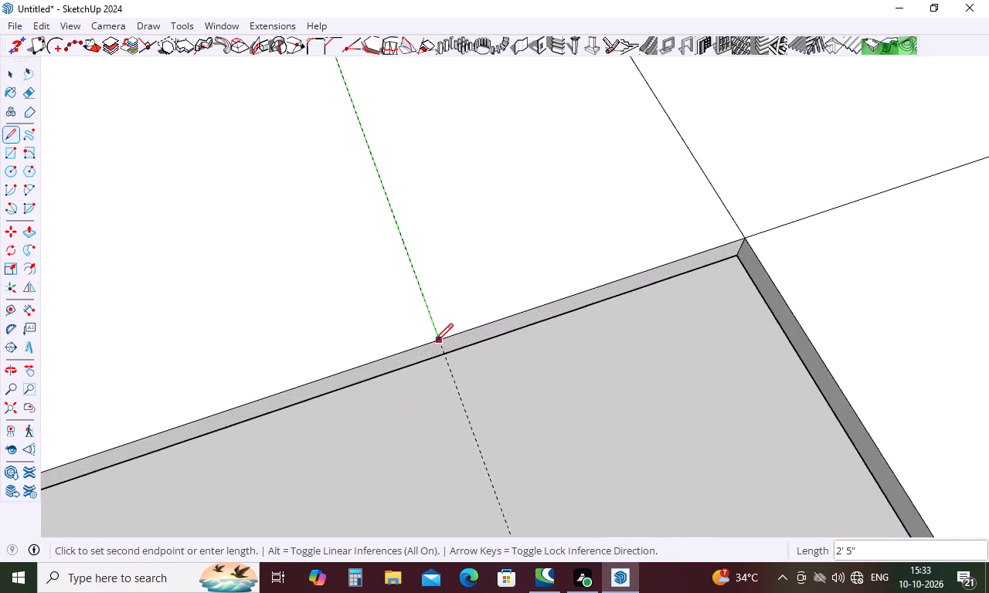
scroll(435, 341, up, 15)
click(442, 346)
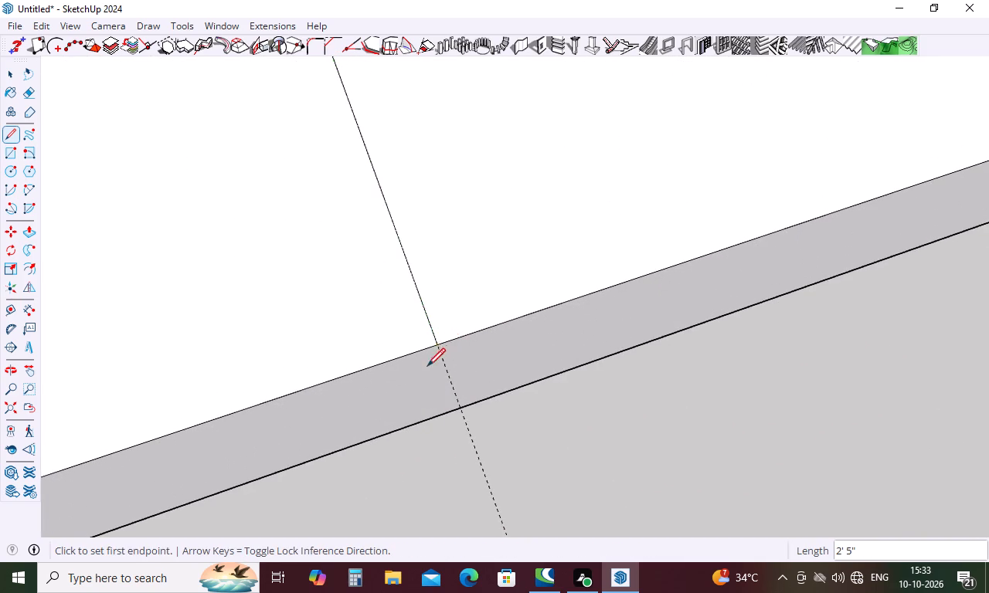
scroll(423, 360, down, 5)
key(space)
scroll(488, 337, down, 5)
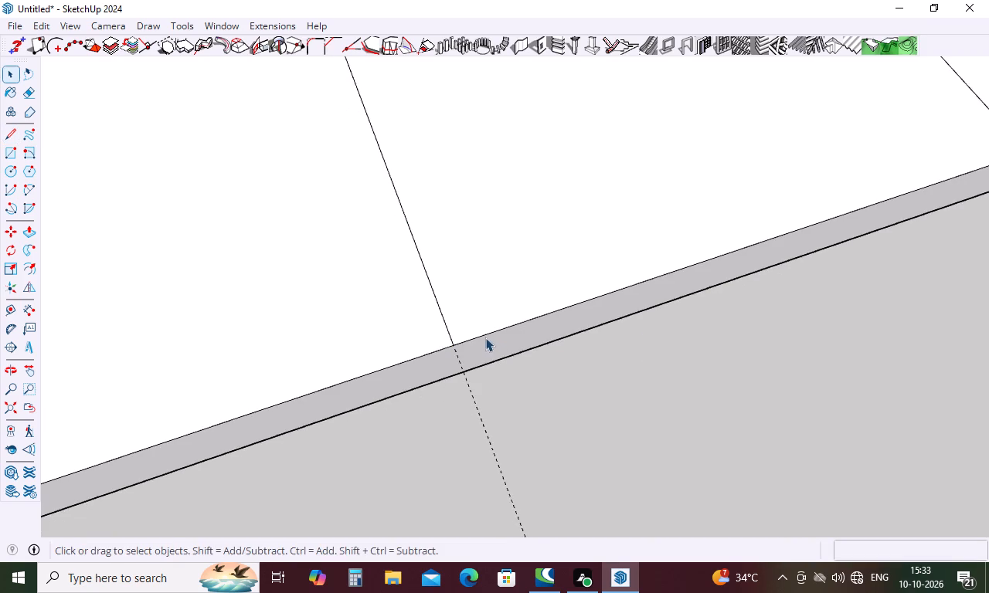
scroll(439, 341, down, 19)
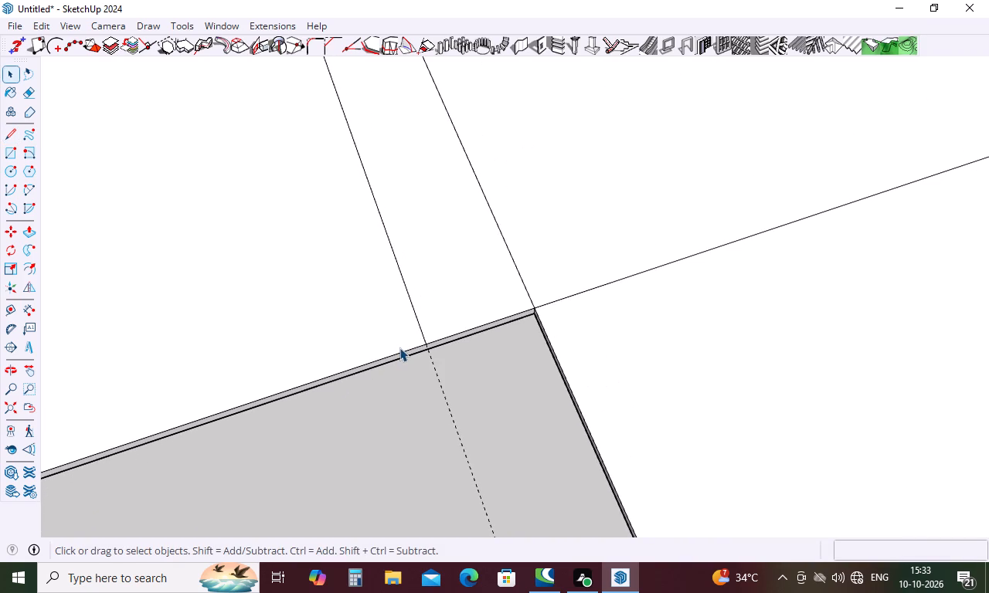
scroll(399, 347, down, 4)
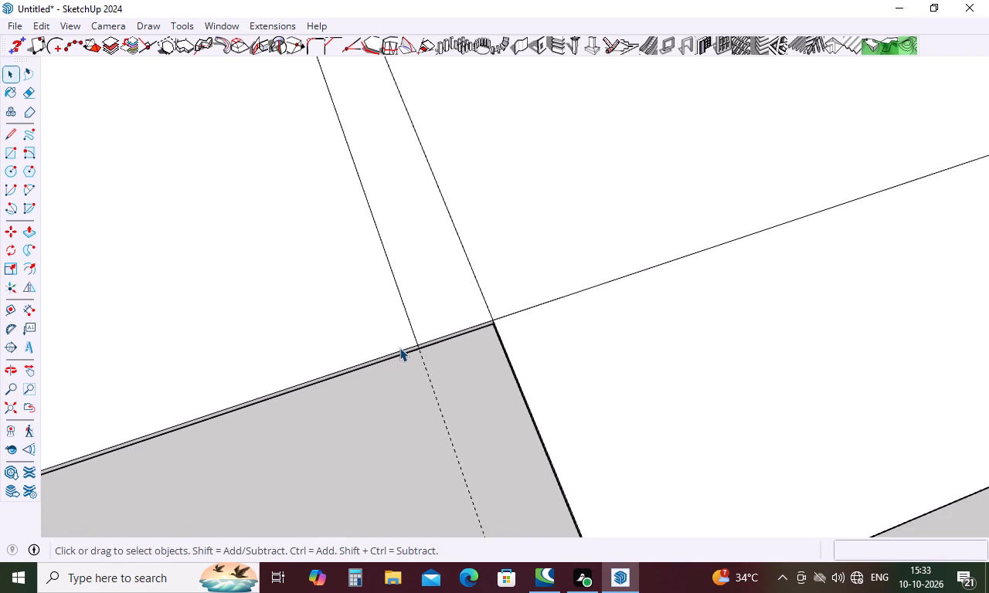
scroll(399, 347, down, 20)
scroll(399, 349, down, 5)
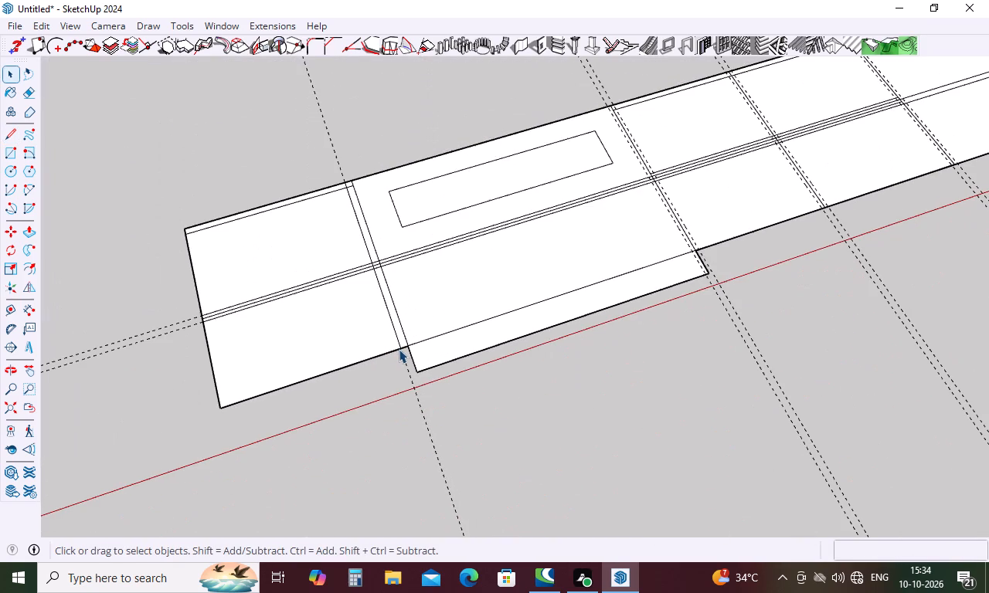
key(space)
Delete both guides flanking the second divider, at the far side of the cabinet with the inset rectangle.
drag(762, 317, 719, 377)
key(Delete)
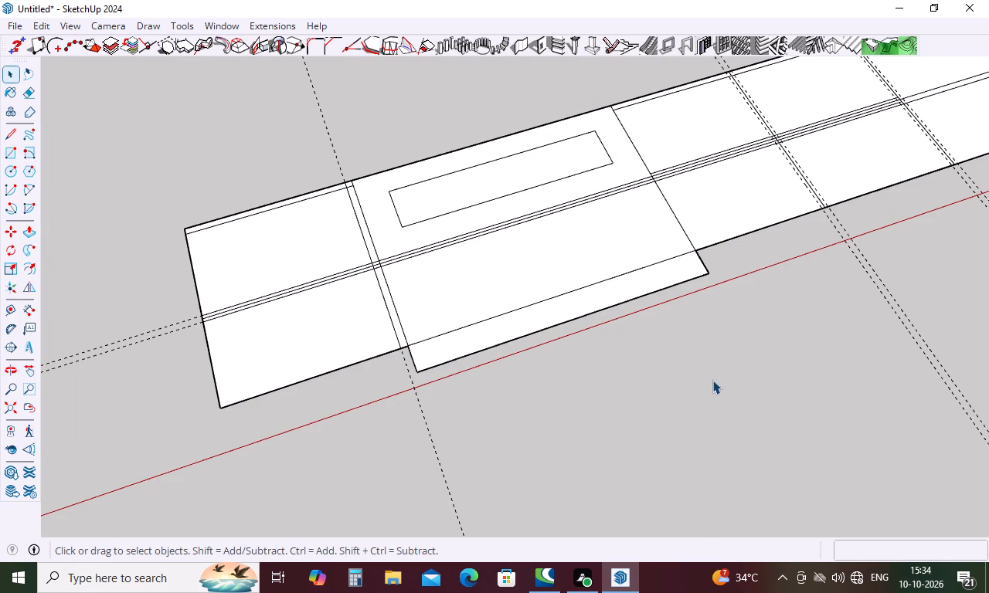
Place a single guide 1 inch from the second divider, on the side away from the inset-rectangle cabinet.
key(t)
click(692, 236)
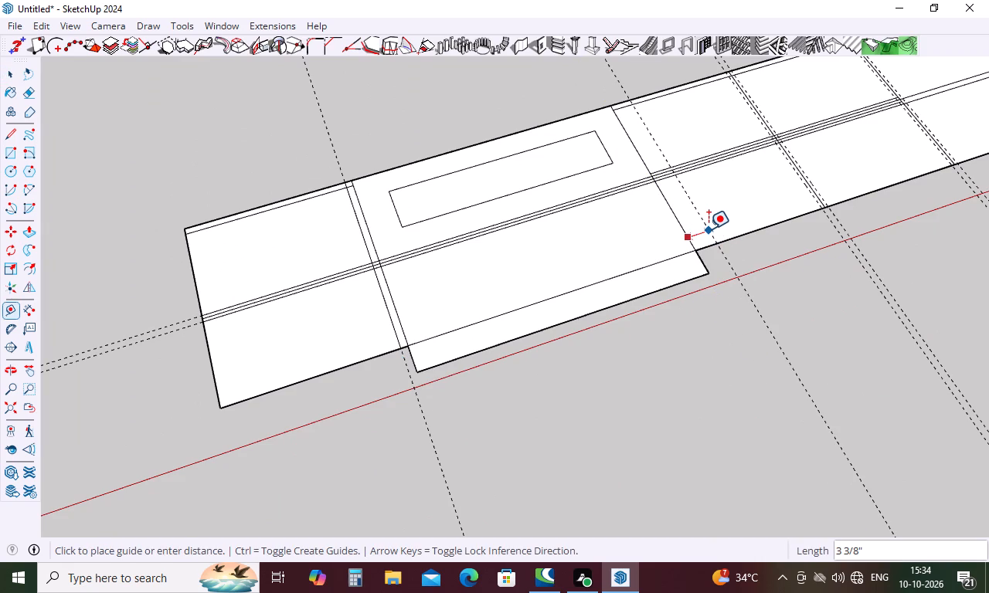
key(1)
key(Return)
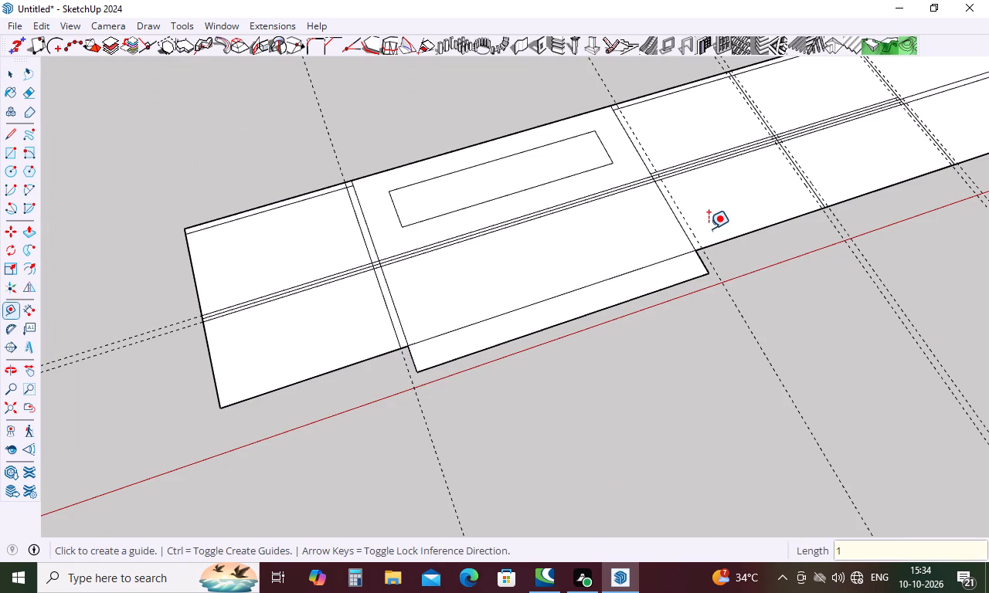
key(Escape)
Draw a 2' 5" line along the 1-inch guide beside the second divider, from the elevation's top edge to its bottom edge.
key(l)
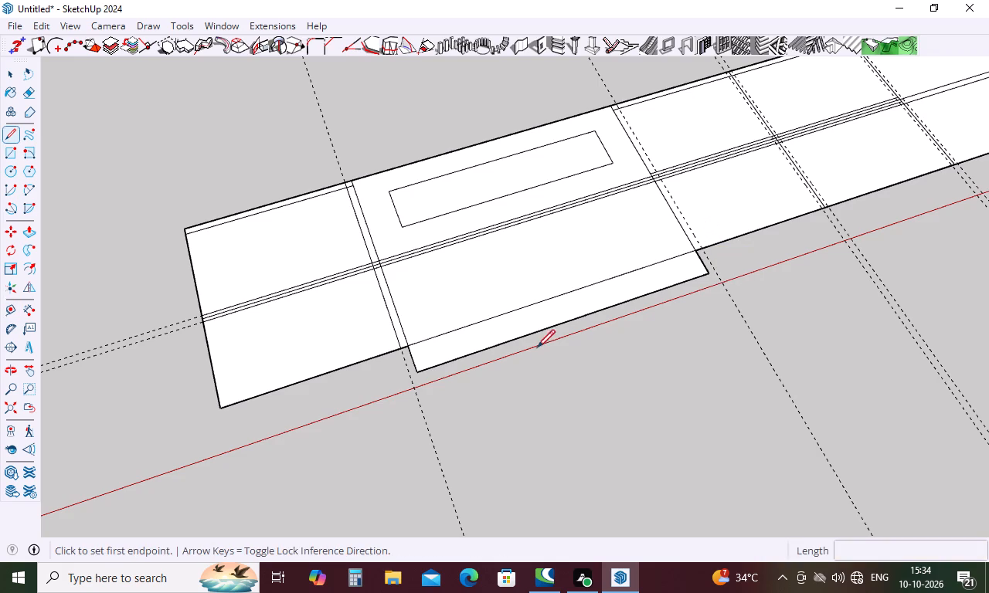
scroll(488, 379, down, 5)
scroll(592, 151, up, 5)
scroll(576, 241, up, 2)
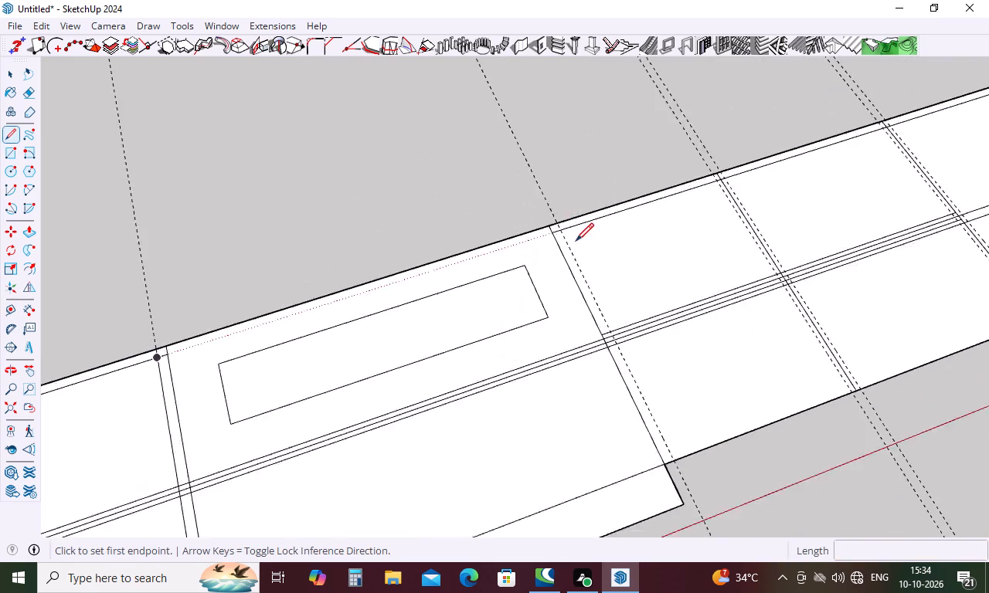
scroll(576, 241, up, 15)
click(531, 198)
scroll(528, 200, down, 5)
scroll(441, 207, down, 2)
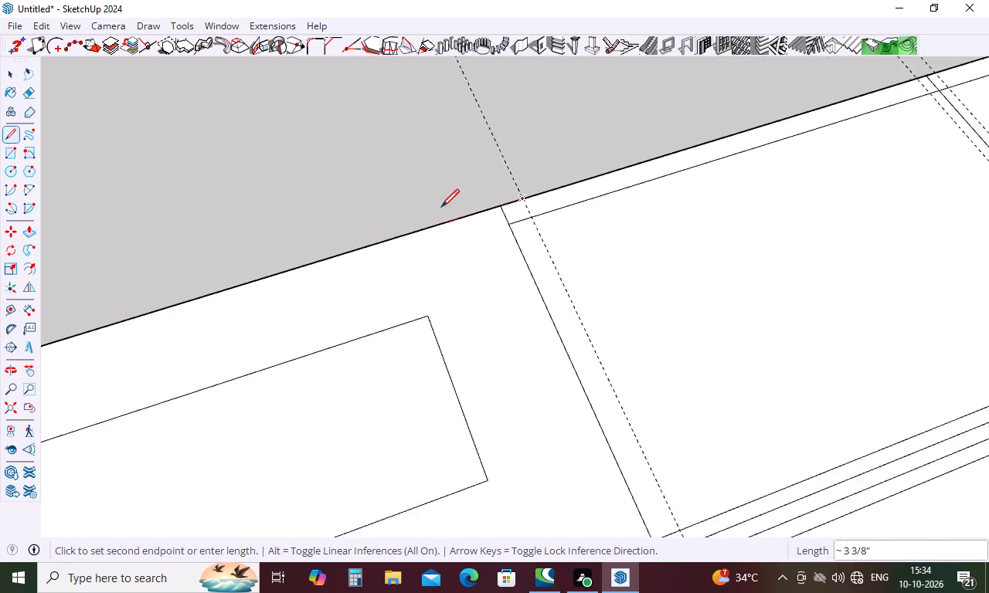
scroll(441, 207, down, 9)
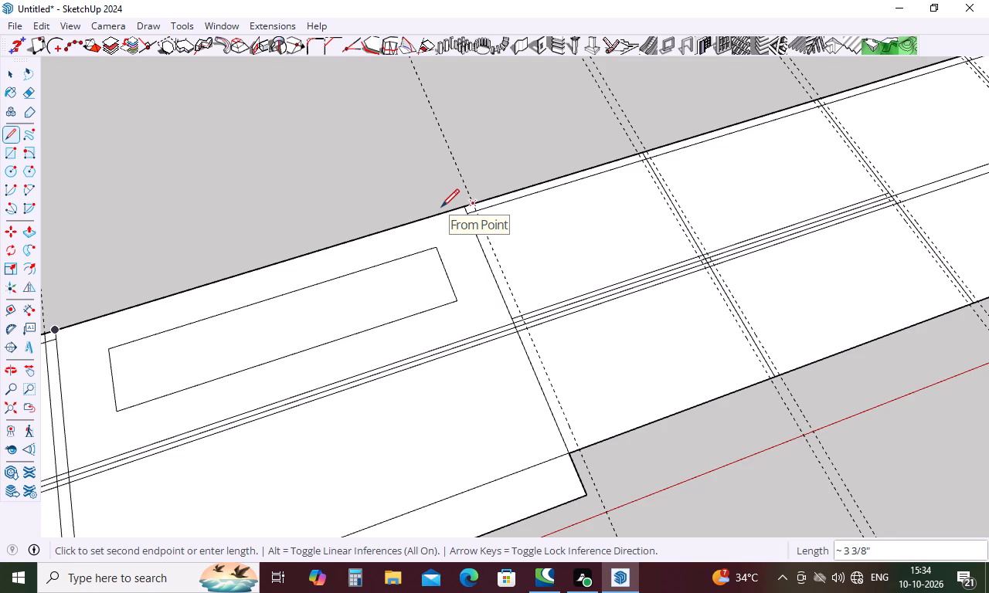
scroll(441, 207, down, 5)
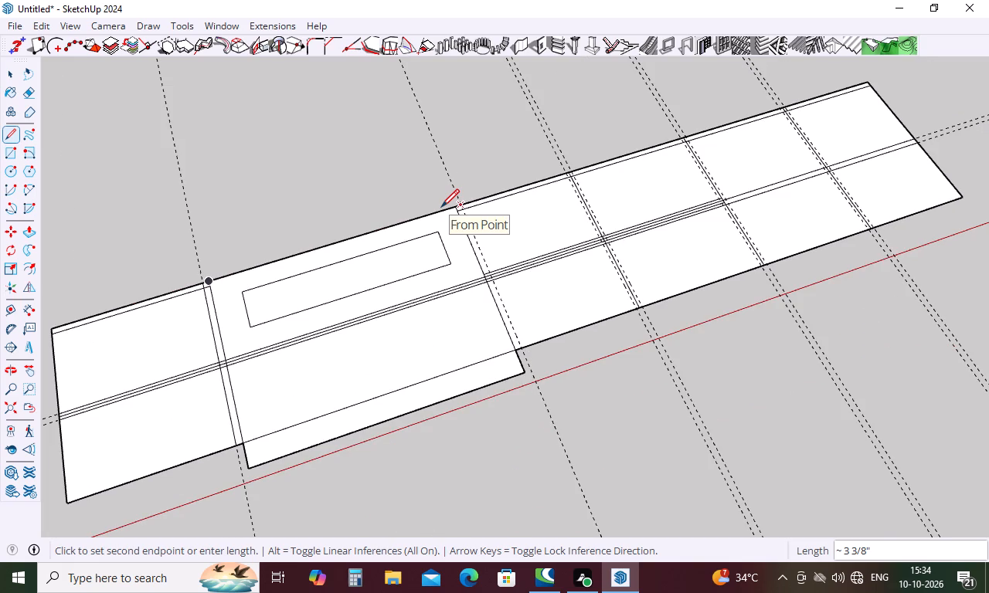
scroll(441, 207, up, 1)
scroll(537, 366, up, 5)
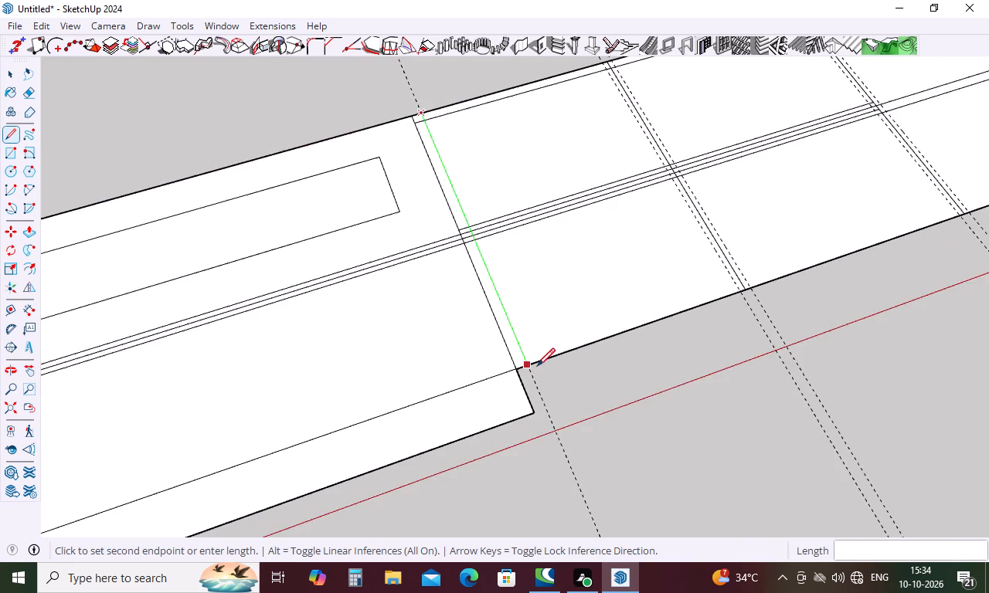
scroll(537, 366, up, 5)
click(526, 367)
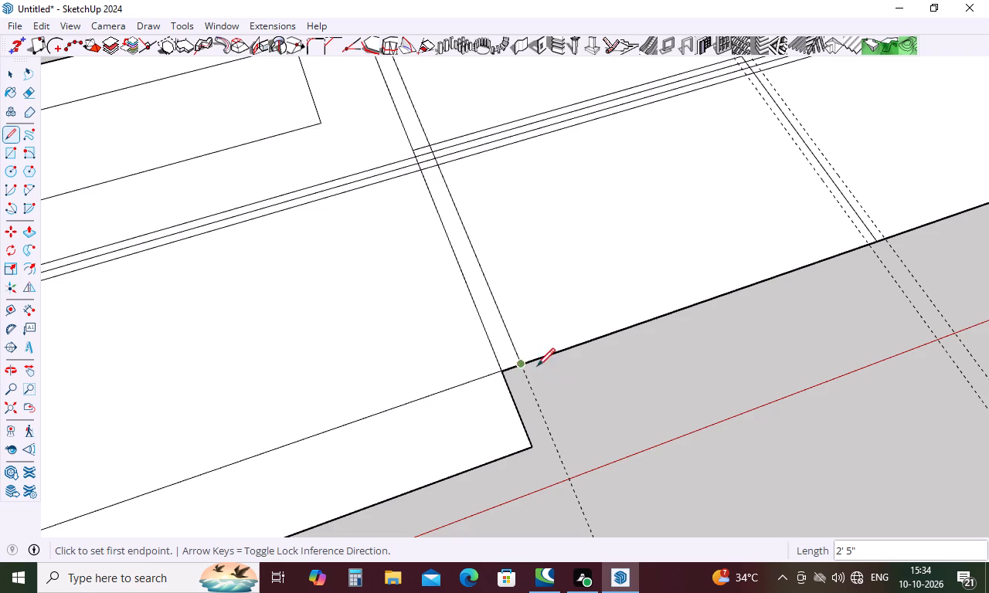
key(Escape)
Draw a 2' 5" line from top edge to bottom edge along the third divider's guide nearer the inset-rectangle cabinet.
scroll(501, 381, up, 5)
middle_drag(523, 375, 638, 236)
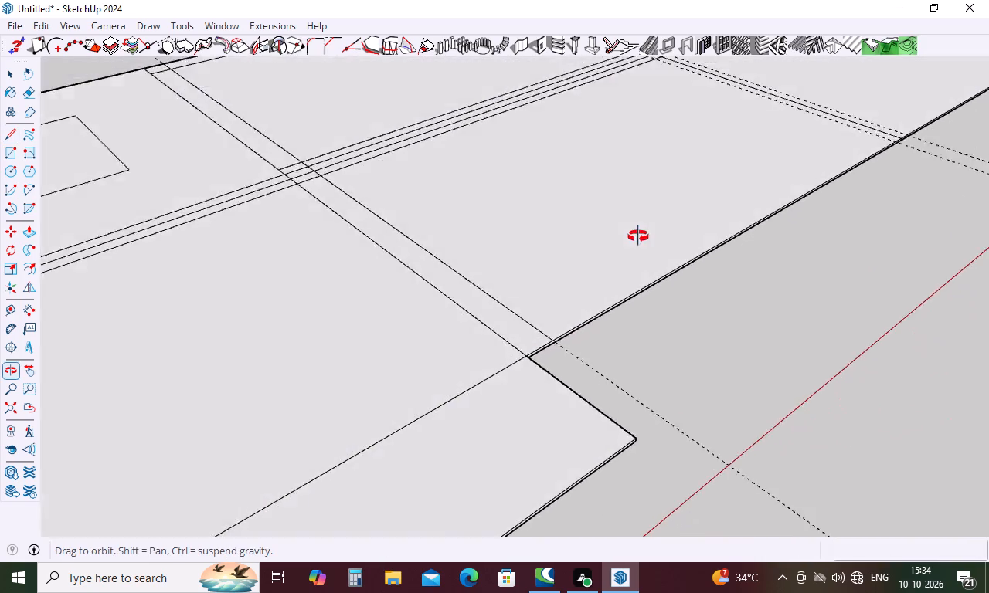
middle_drag(638, 236, 593, 330)
scroll(509, 382, down, 13)
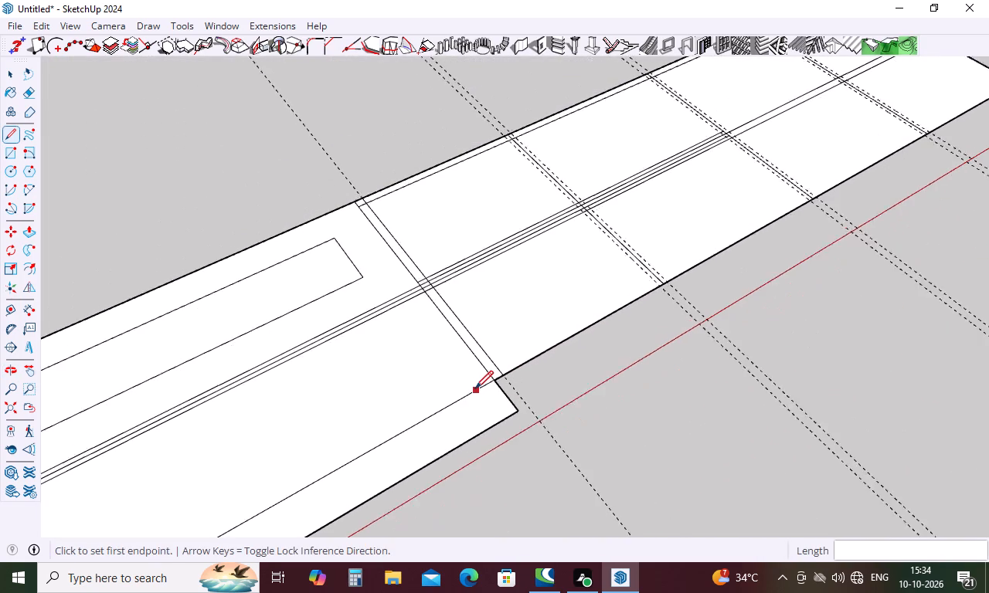
scroll(475, 388, down, 1)
key(Escape)
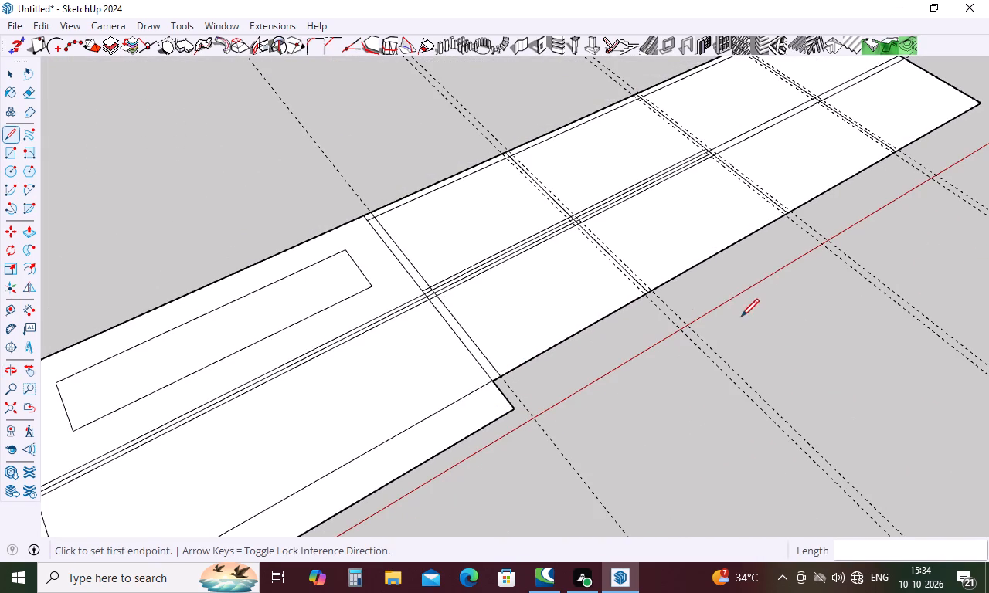
middle_drag(741, 317, 535, 386)
key(l)
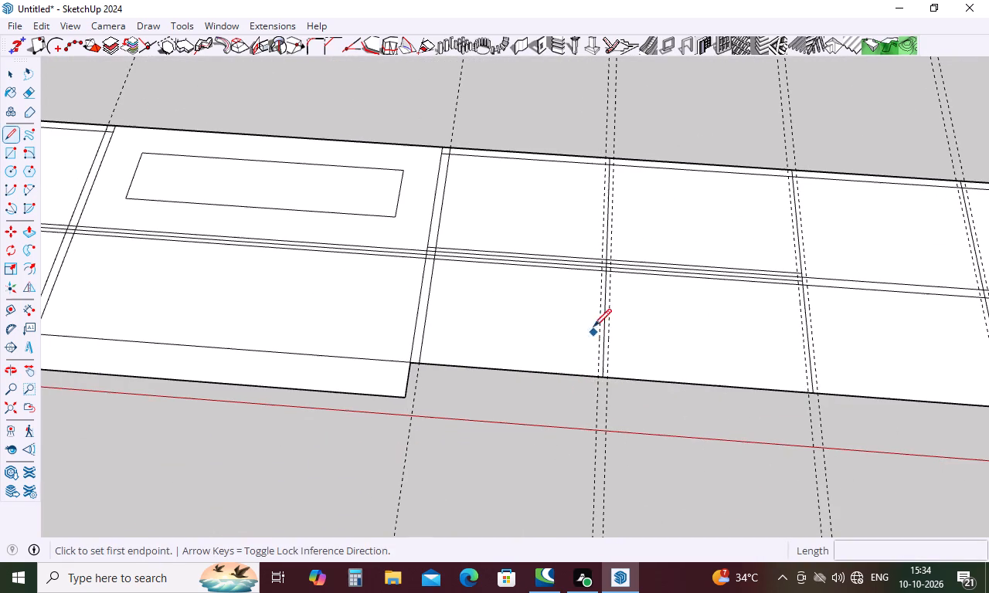
scroll(610, 157, up, 6)
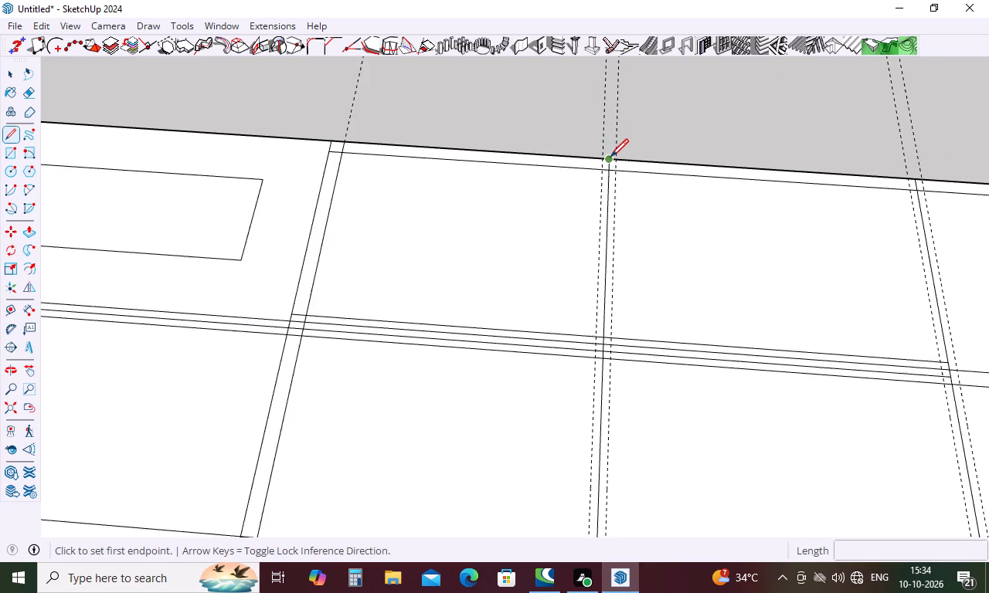
scroll(610, 157, up, 4)
click(596, 161)
scroll(597, 125, down, 11)
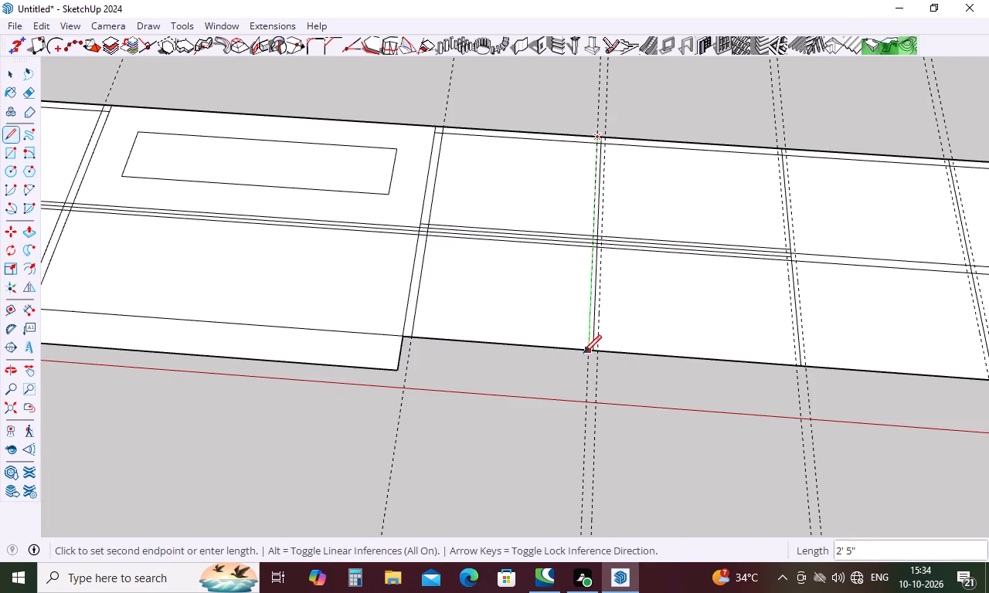
scroll(583, 353, up, 18)
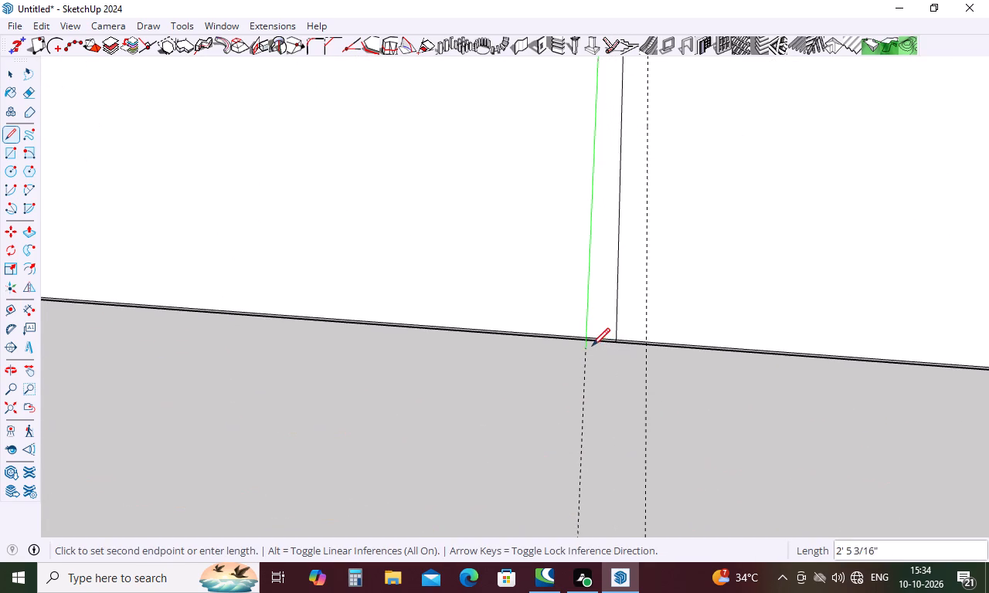
click(589, 334)
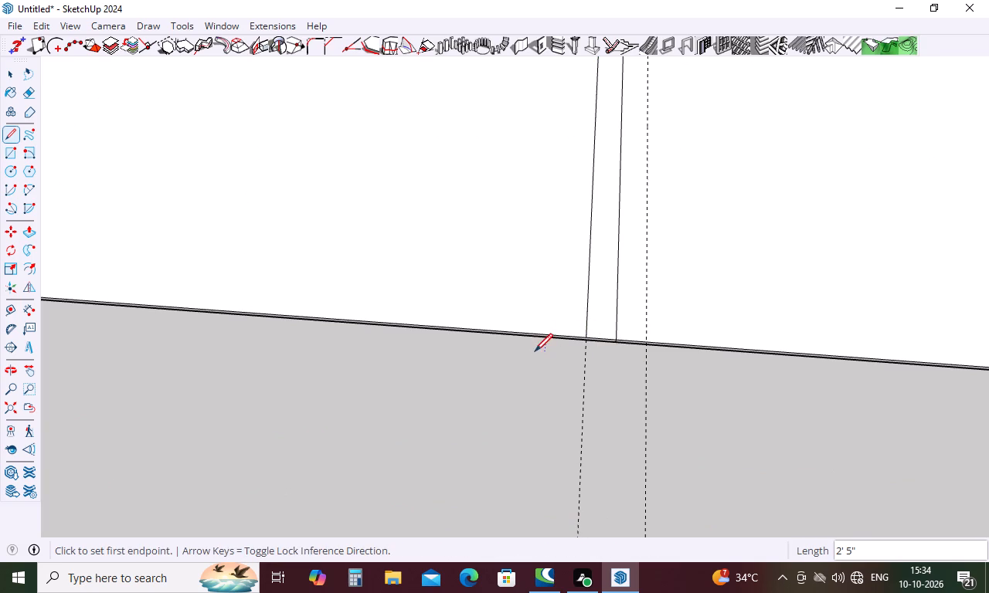
key(space)
Draw a 2' 5" line from bottom edge to top edge along the third divider's guide farther from the inset-rectangle cabinet.
key(l)
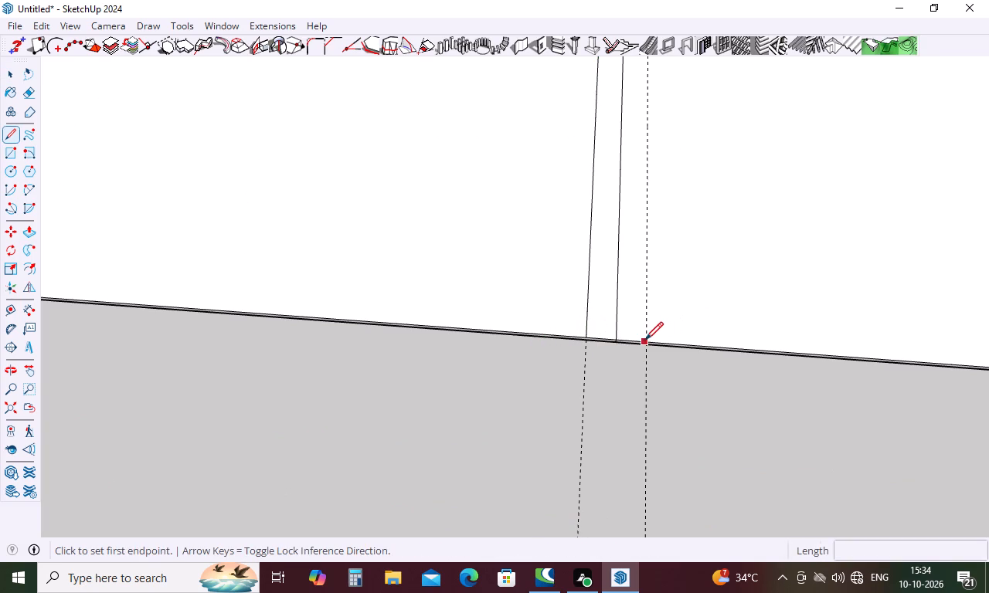
scroll(647, 344, up, 11)
click(647, 338)
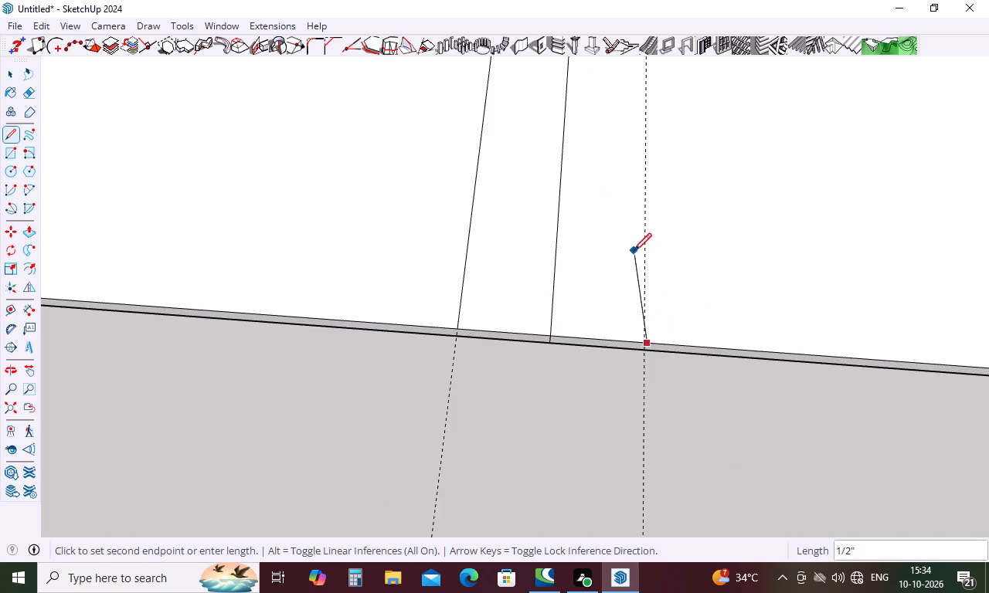
scroll(596, 351, down, 5)
scroll(559, 460, down, 18)
scroll(559, 439, down, 5)
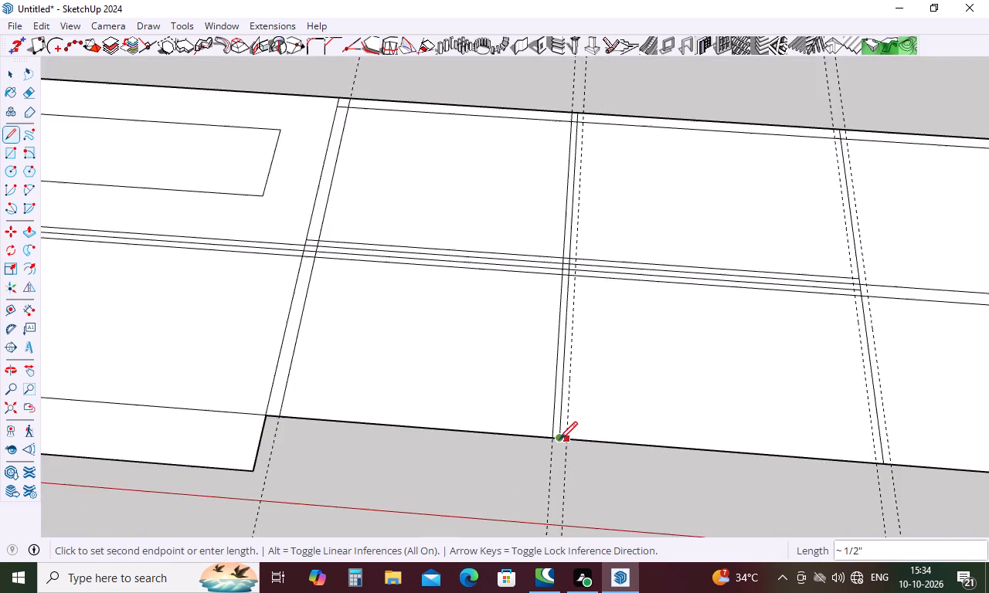
scroll(578, 378, up, 3)
scroll(562, 281, down, 4)
scroll(582, 110, up, 3)
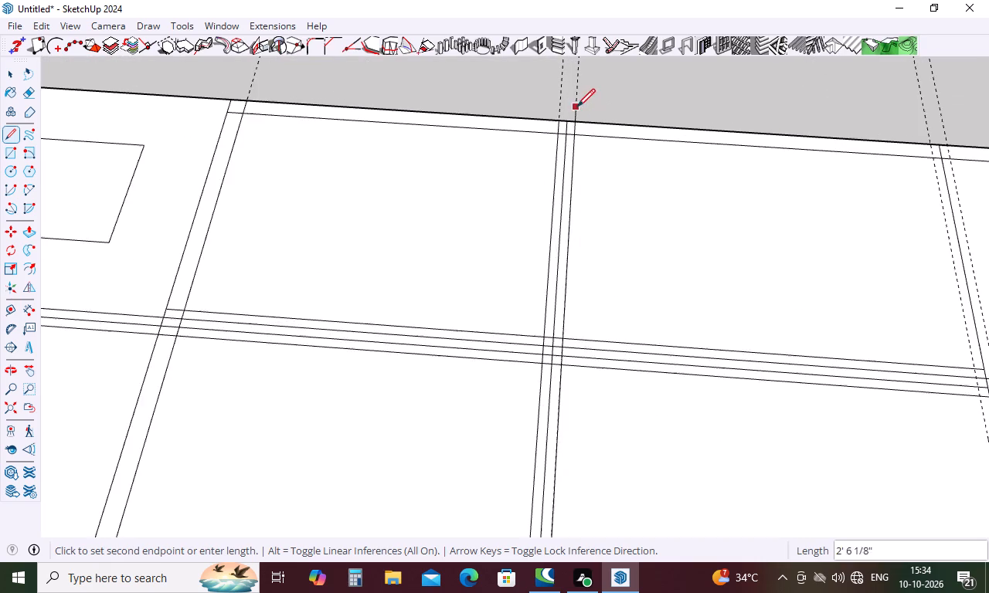
scroll(577, 107, up, 11)
click(593, 119)
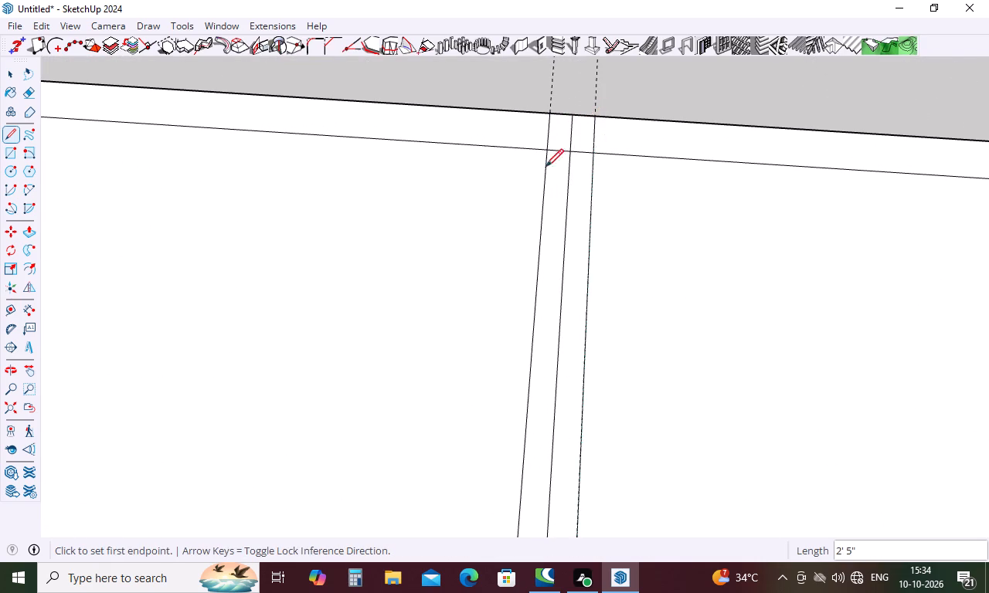
Draw a 2' 5" line from bottom edge to top edge along the fourth divider's guide nearer the inset-rectangle cabinet.
scroll(460, 205, down, 17)
scroll(460, 205, down, 5)
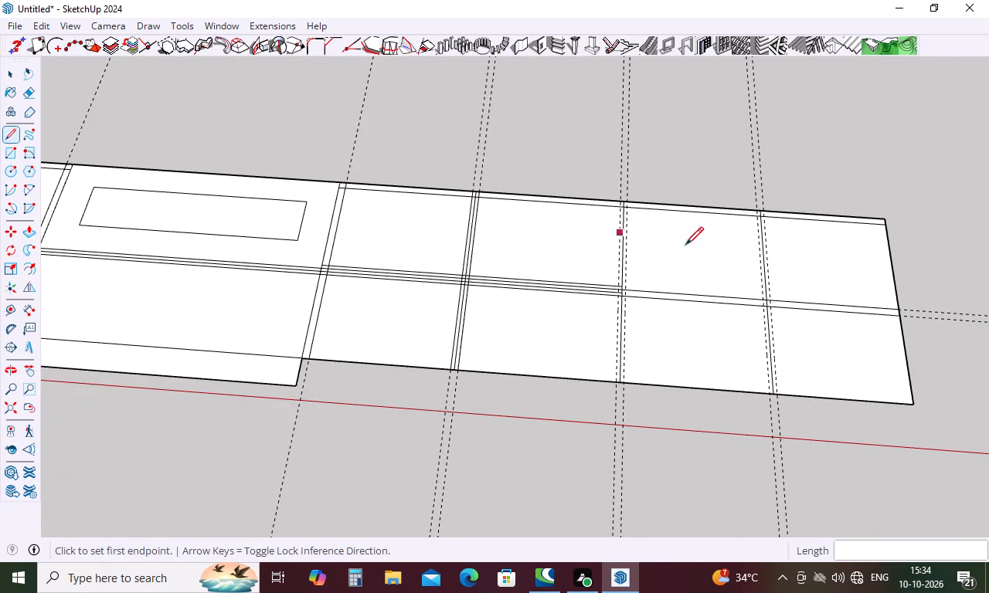
key(l)
scroll(621, 388, up, 6)
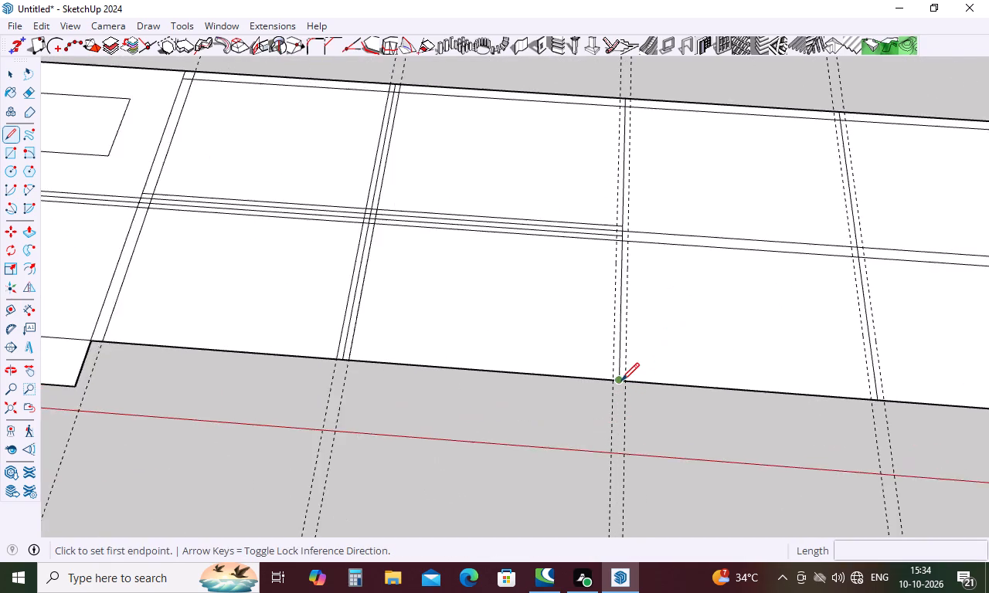
scroll(621, 381, up, 5)
click(603, 380)
scroll(599, 392, down, 6)
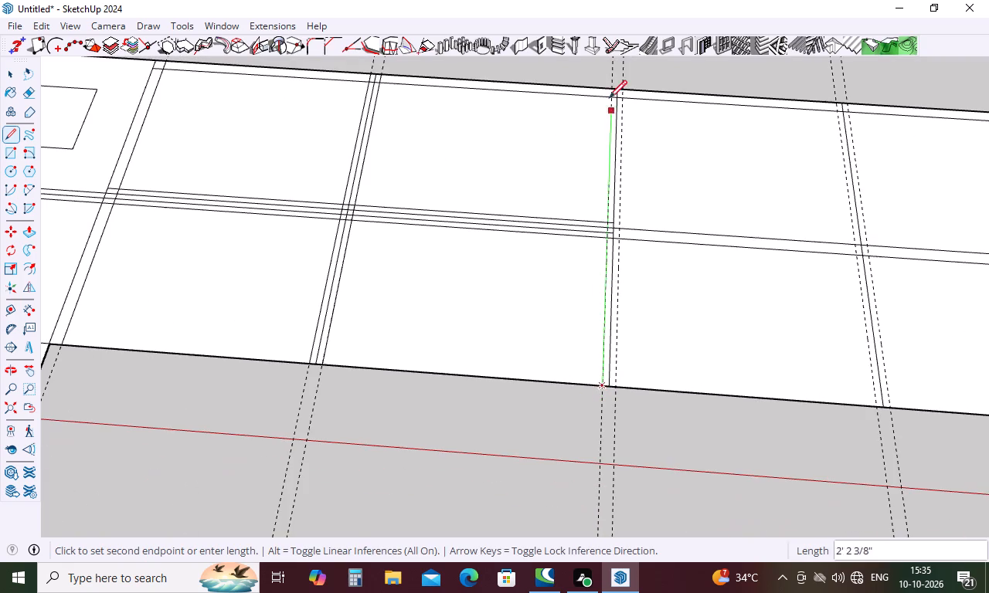
scroll(610, 82, up, 15)
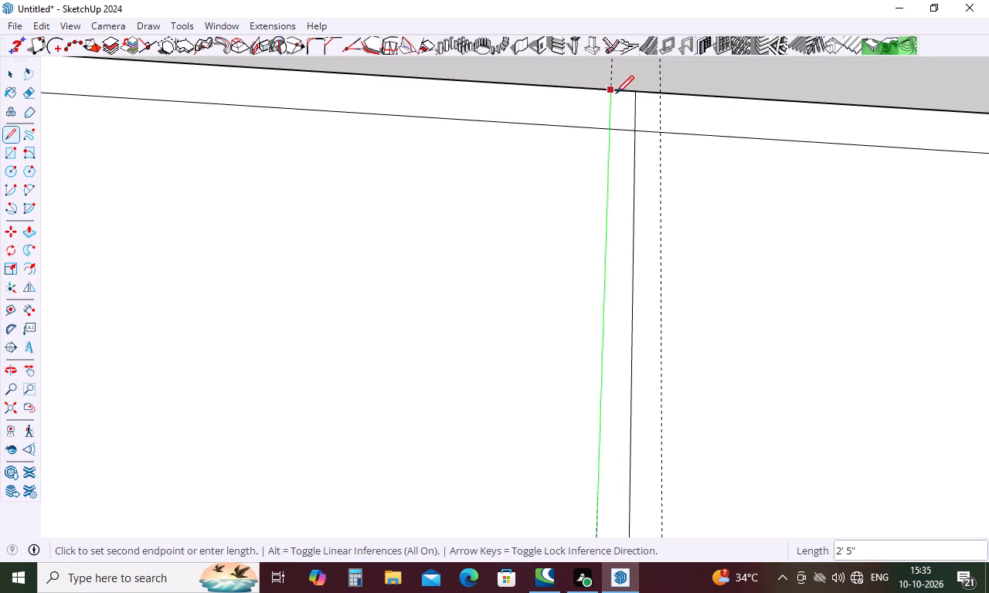
click(616, 97)
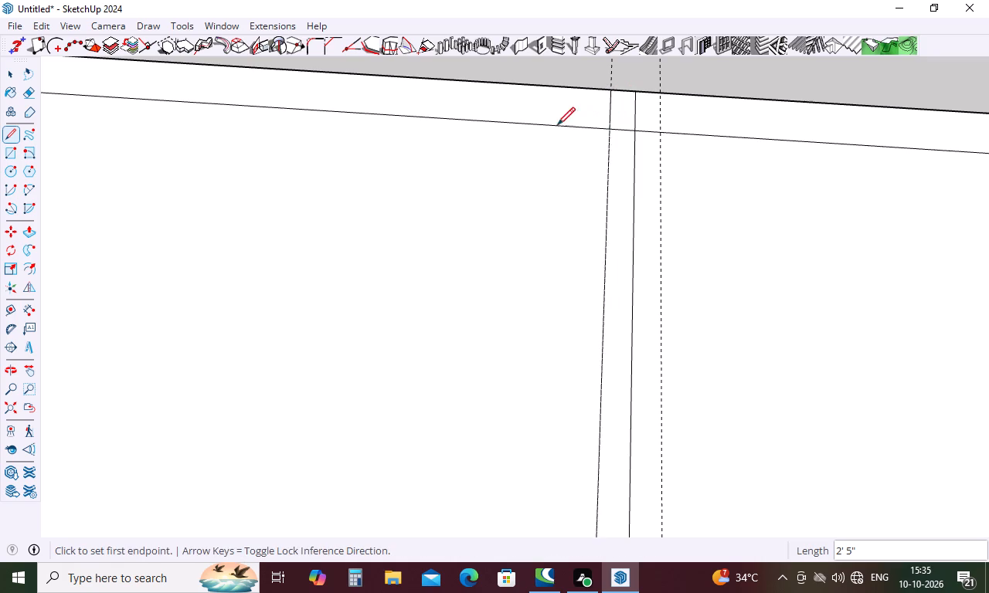
Draw a 2' 5" line from top edge to bottom edge along the fourth divider's guide farther from the inset-rectangle cabinet.
scroll(537, 117, down, 1)
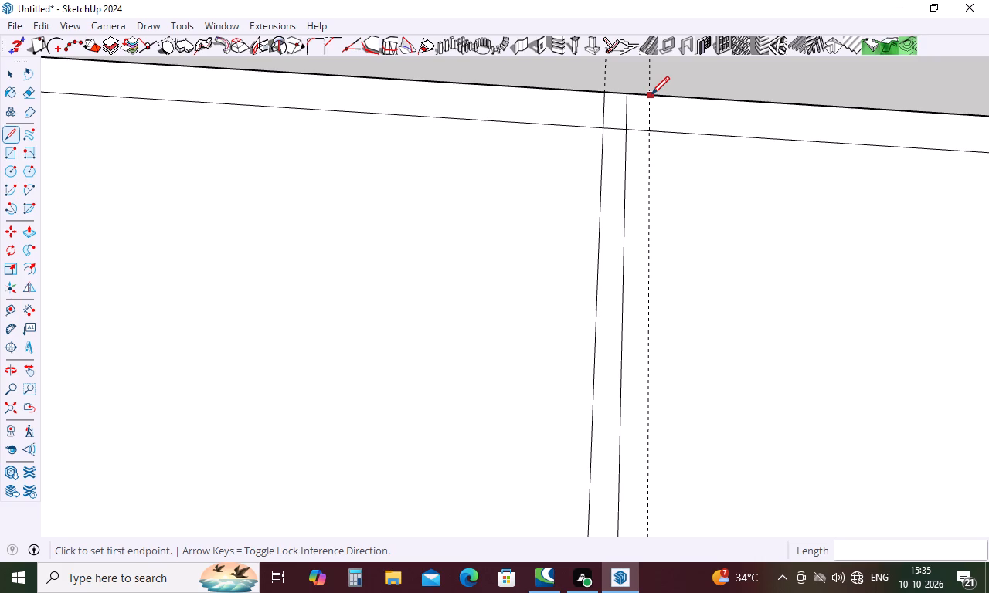
click(651, 98)
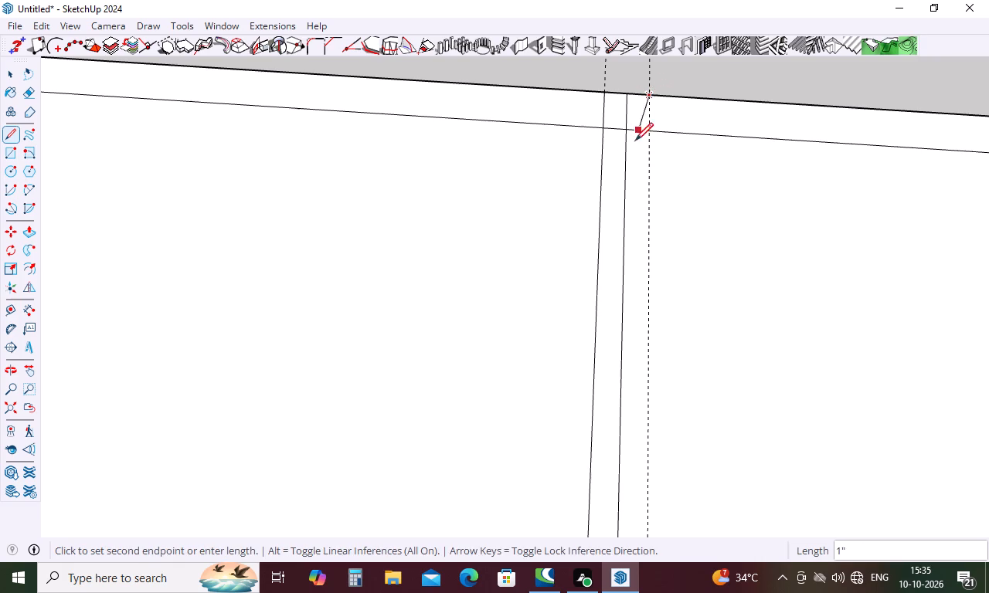
scroll(628, 122, down, 11)
scroll(567, 111, down, 12)
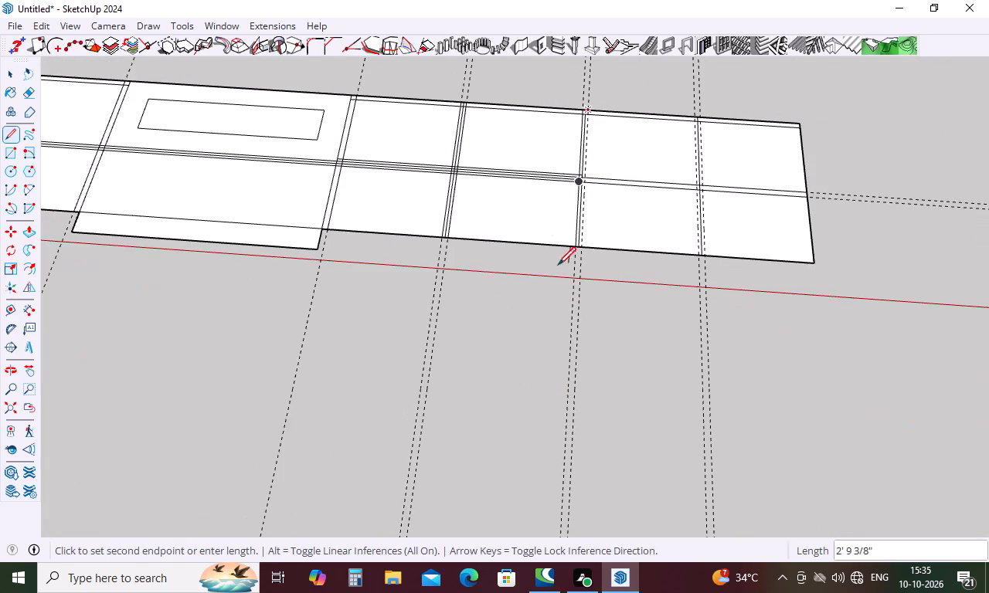
scroll(587, 247, up, 20)
scroll(587, 247, up, 9)
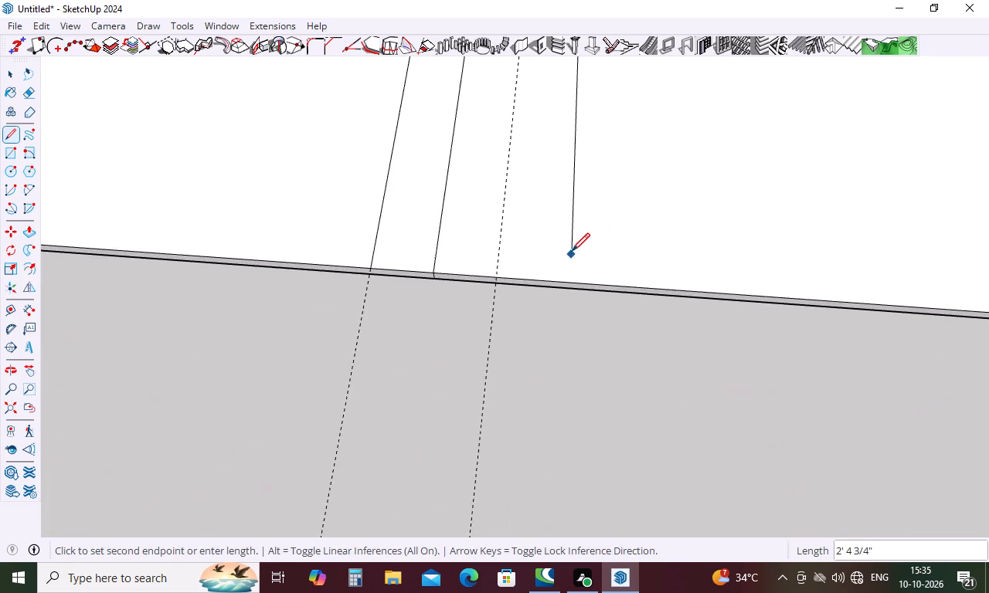
scroll(515, 283, up, 6)
click(481, 273)
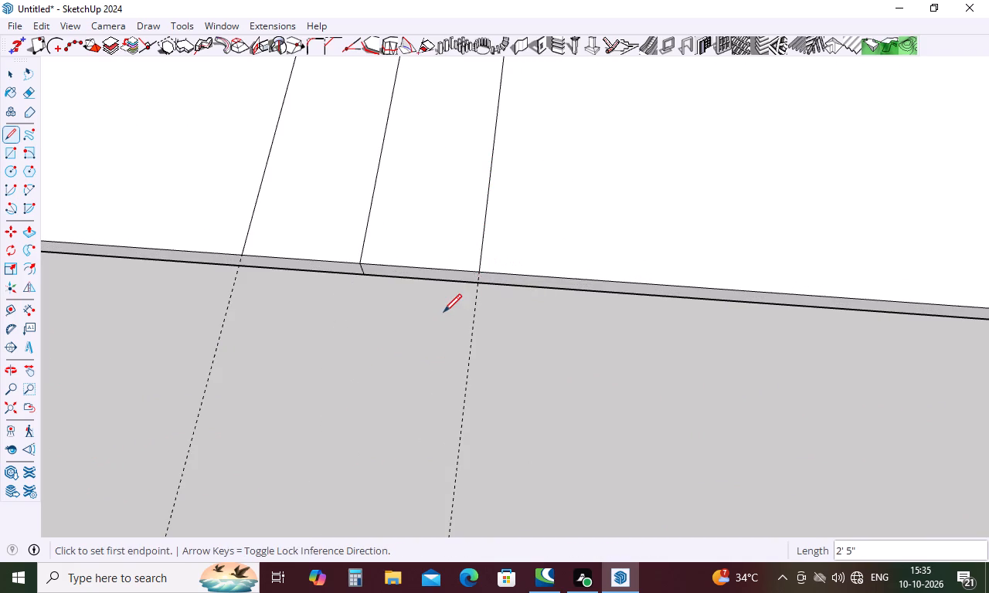
Draw a 2' 5" line from top edge to bottom edge along the fifth divider's guide nearer the inset-rectangle cabinet.
scroll(444, 312, down, 18)
scroll(435, 321, down, 14)
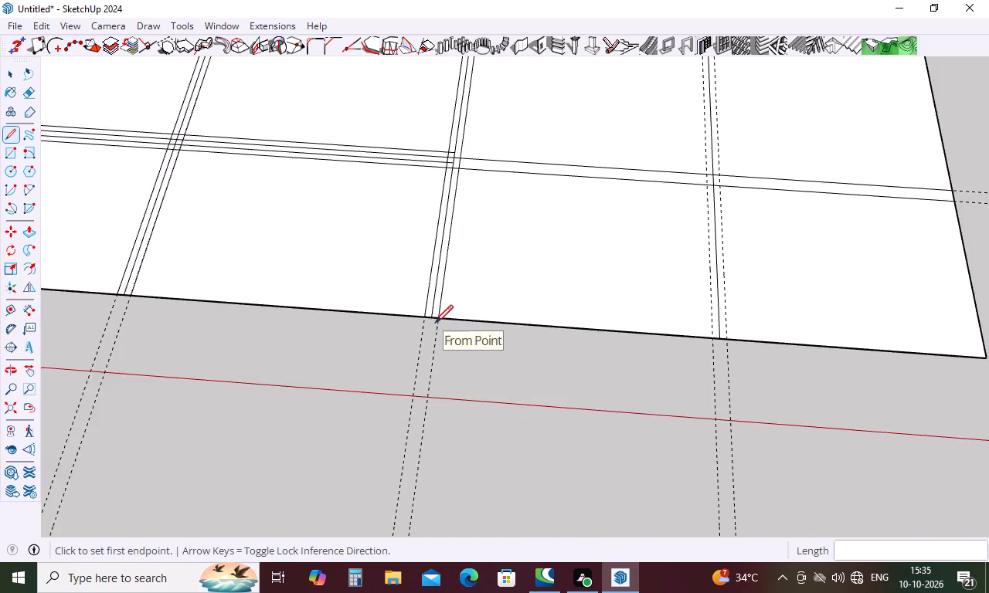
scroll(435, 323, down, 4)
key(space)
text(l)
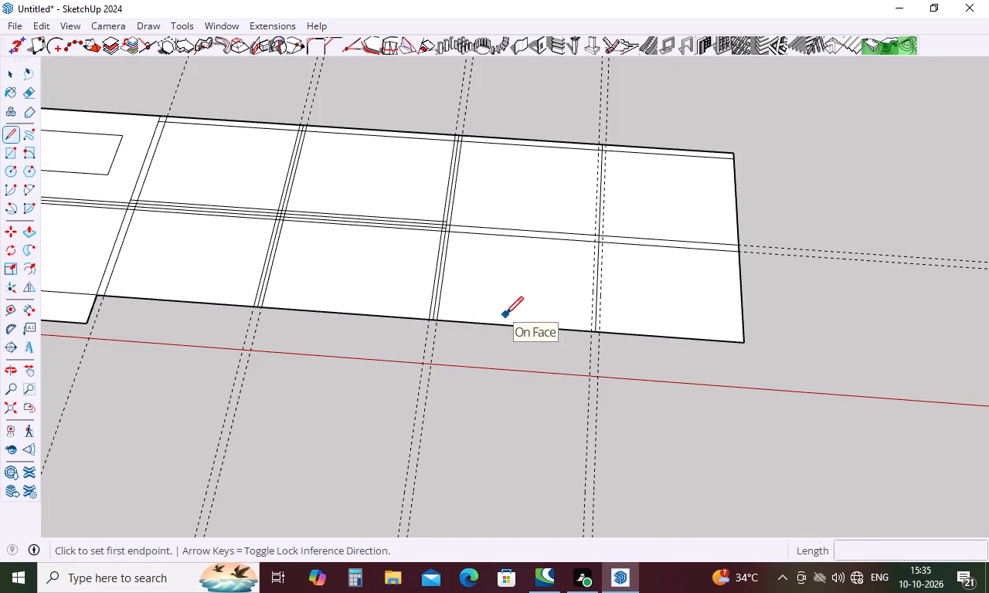
scroll(591, 138, up, 7)
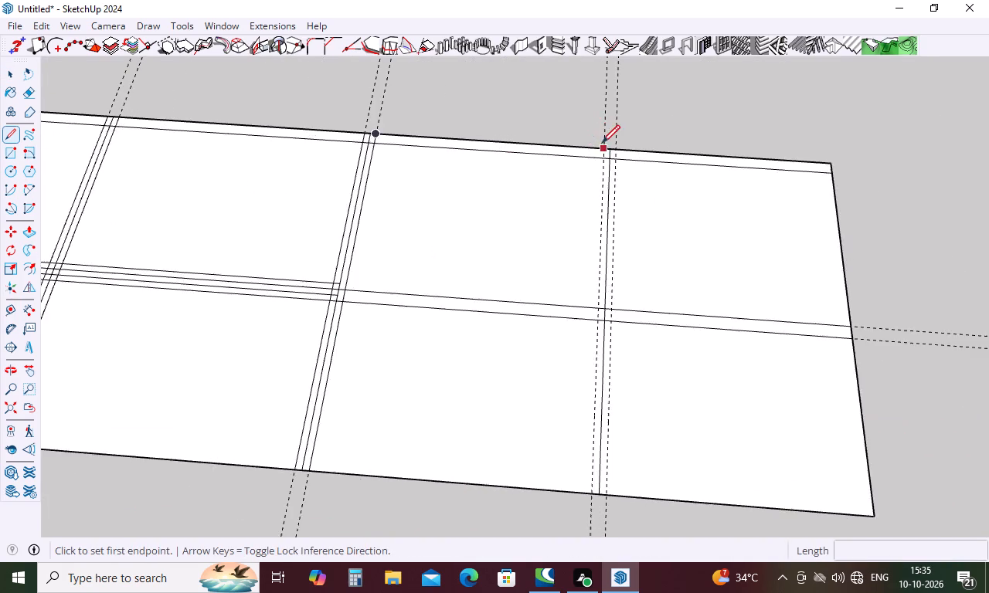
scroll(602, 143, up, 3)
click(603, 154)
scroll(607, 184, down, 5)
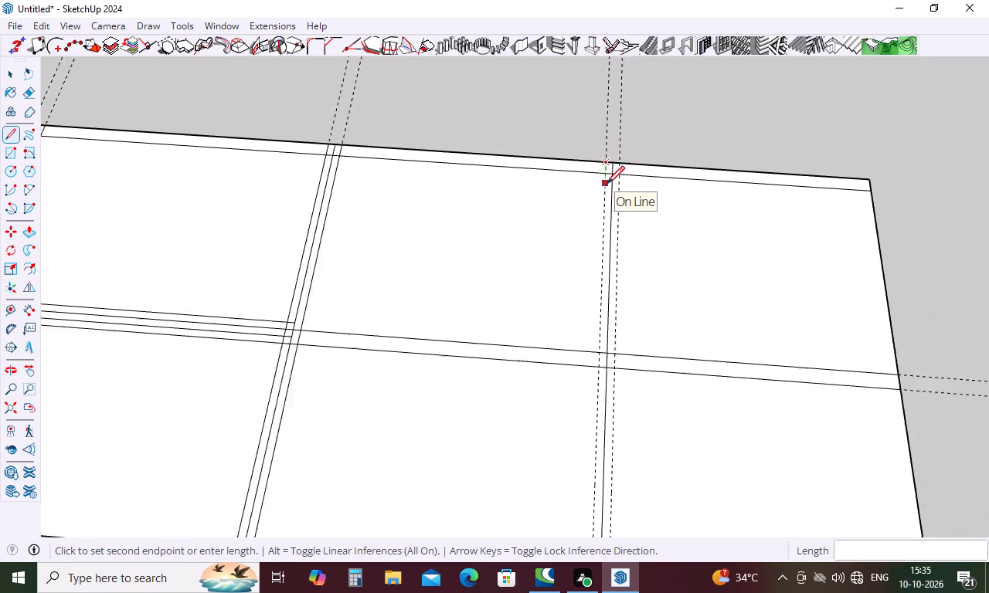
scroll(607, 184, down, 17)
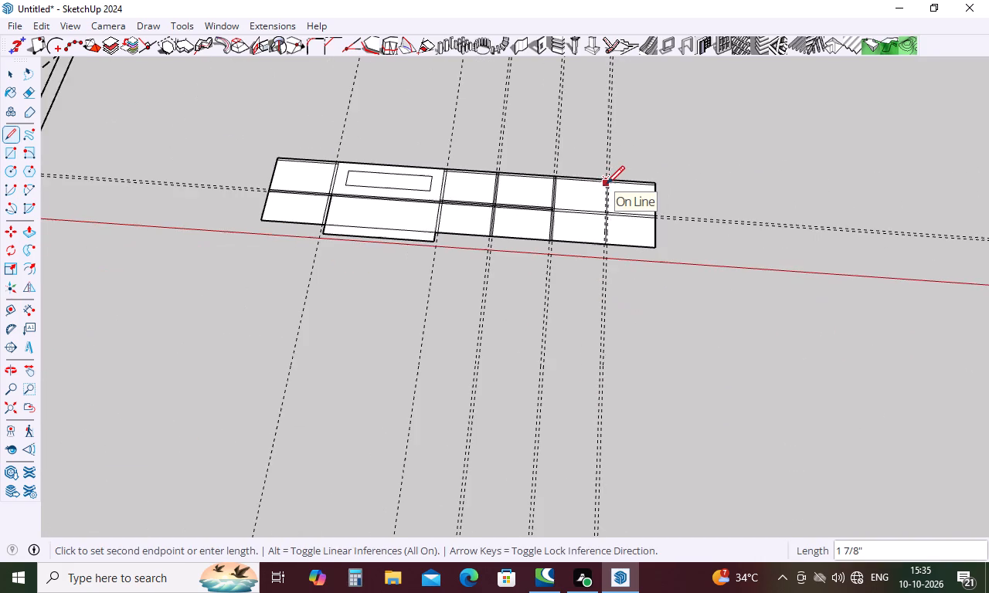
scroll(599, 247, up, 16)
scroll(613, 238, up, 10)
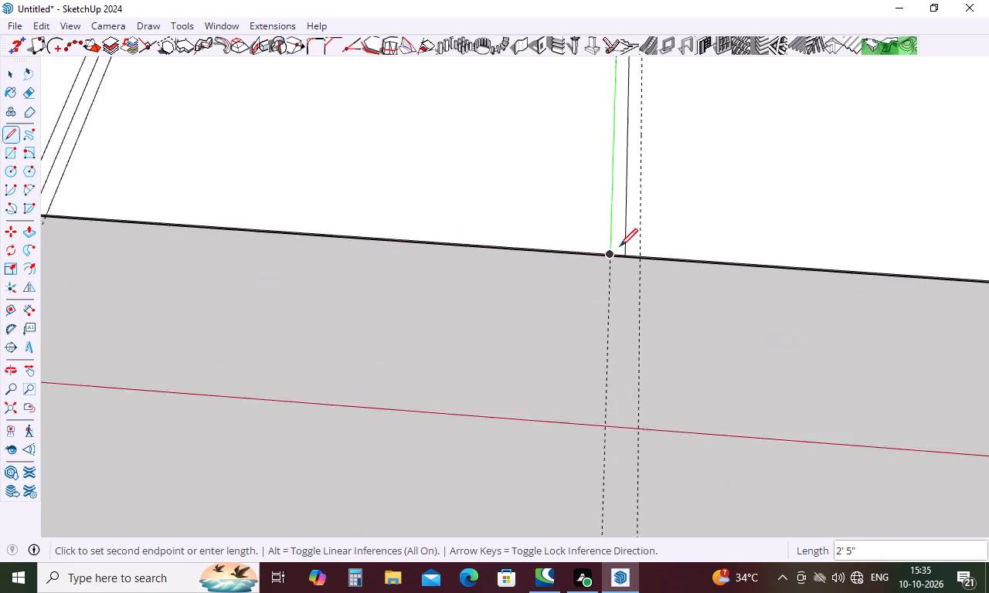
scroll(620, 246, up, 2)
click(607, 259)
key(space)
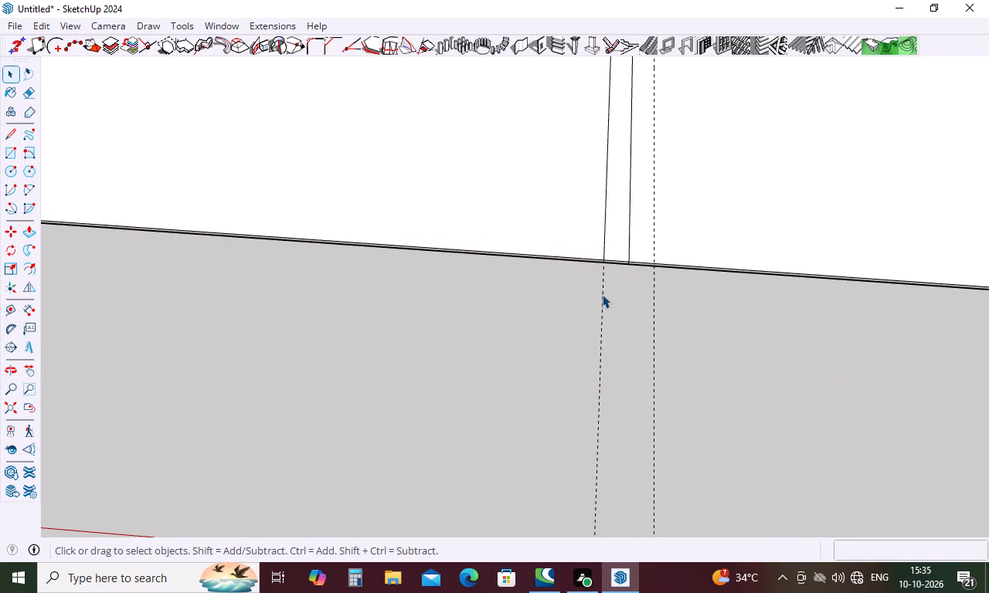
Draw a 2' 5" line from bottom edge to top edge along the fifth divider's guide farther from the inset-rectangle cabinet.
key(l)
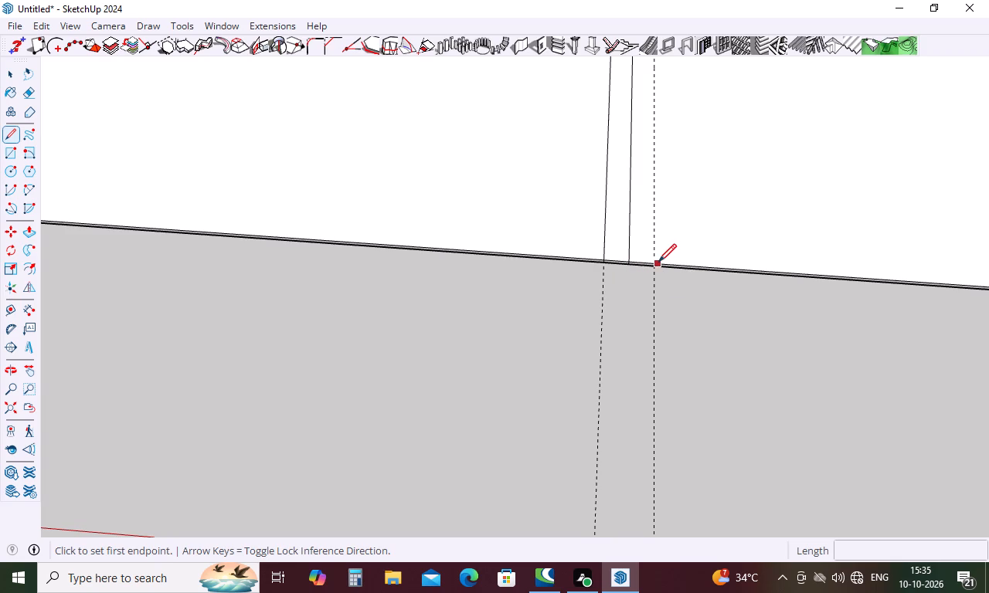
scroll(656, 261, up, 11)
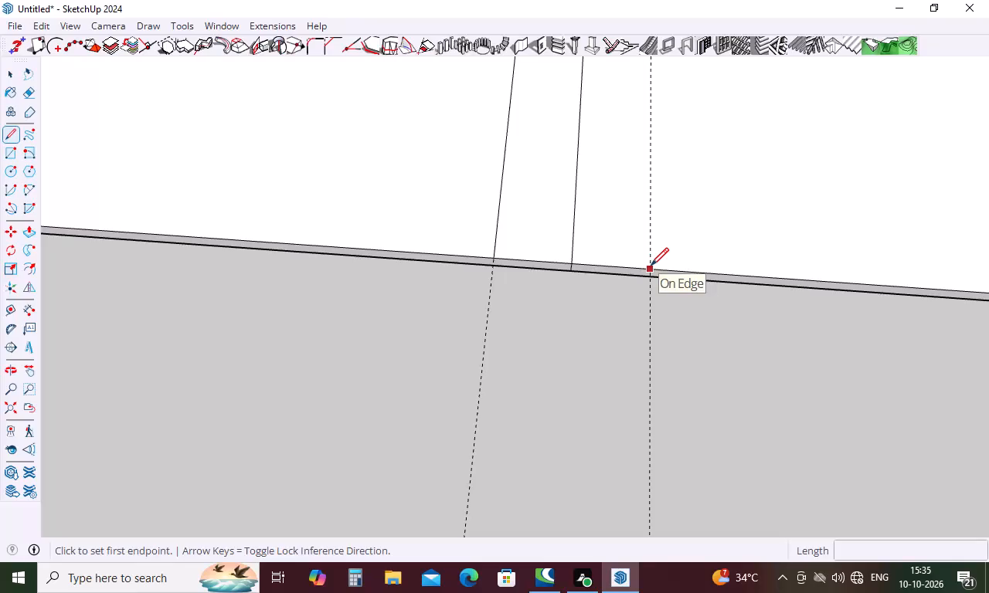
click(651, 273)
scroll(614, 357, down, 9)
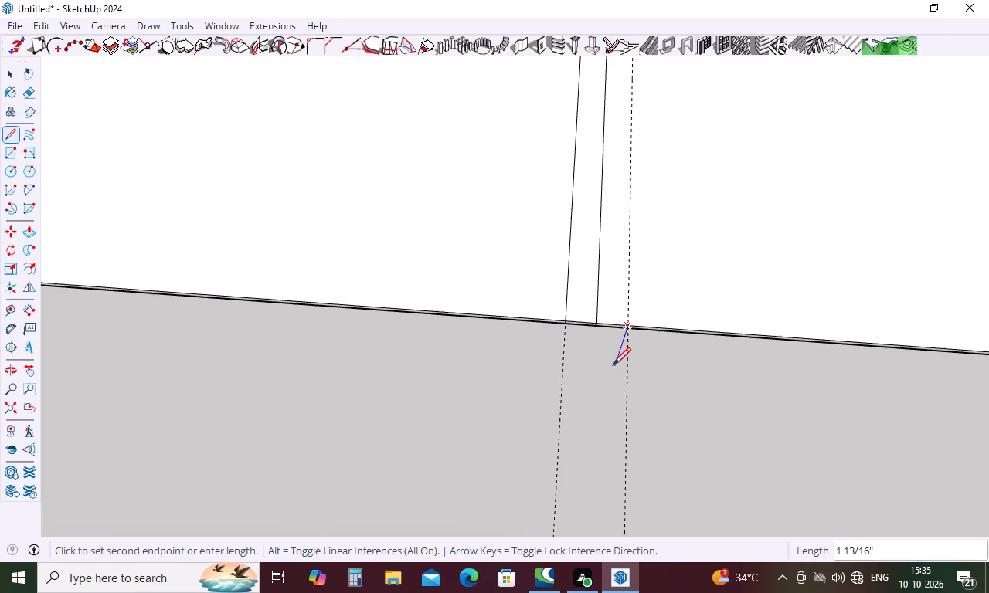
scroll(613, 365, down, 12)
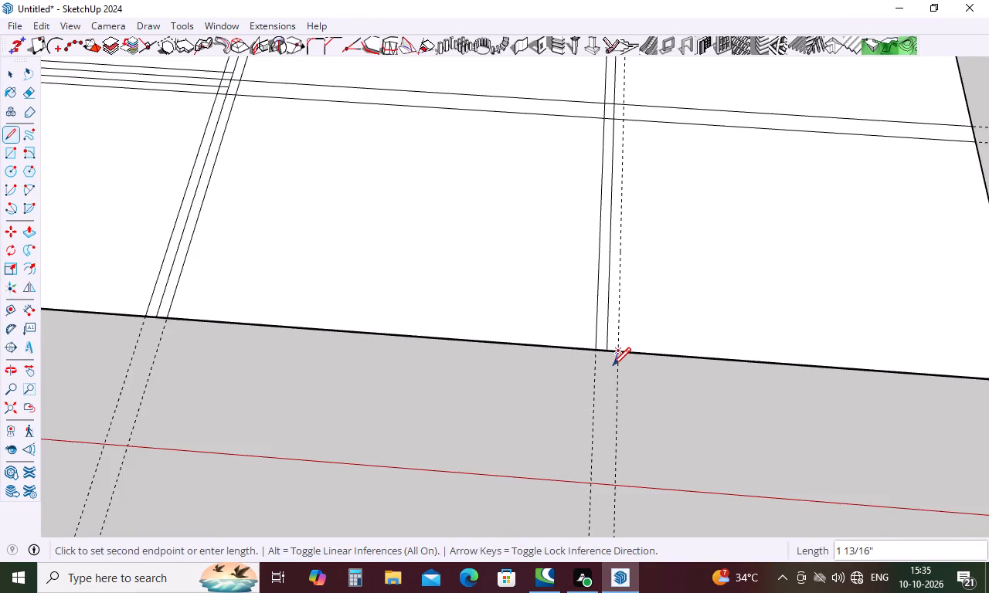
scroll(613, 365, down, 10)
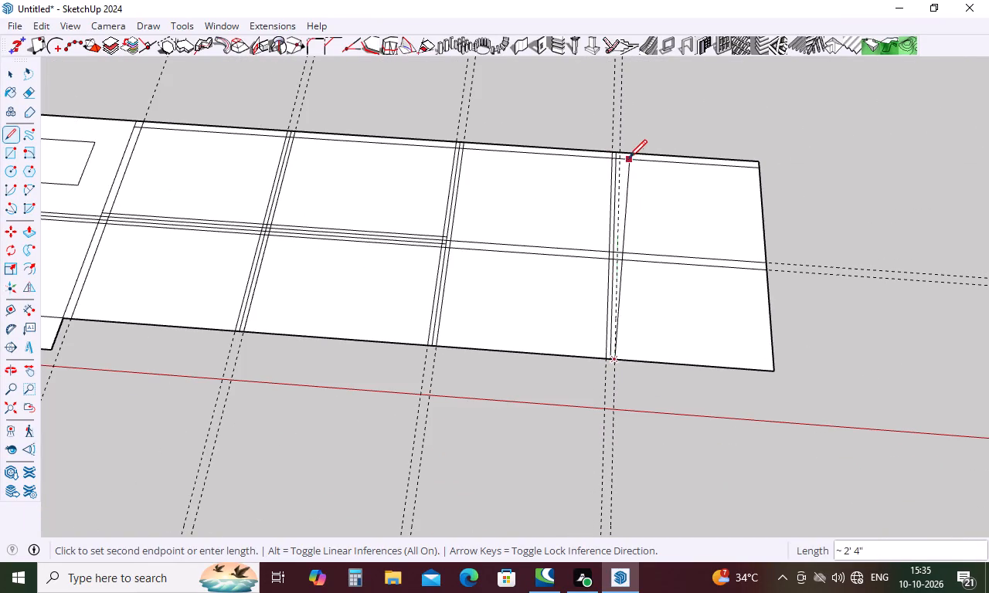
scroll(621, 148, up, 20)
scroll(621, 148, up, 1)
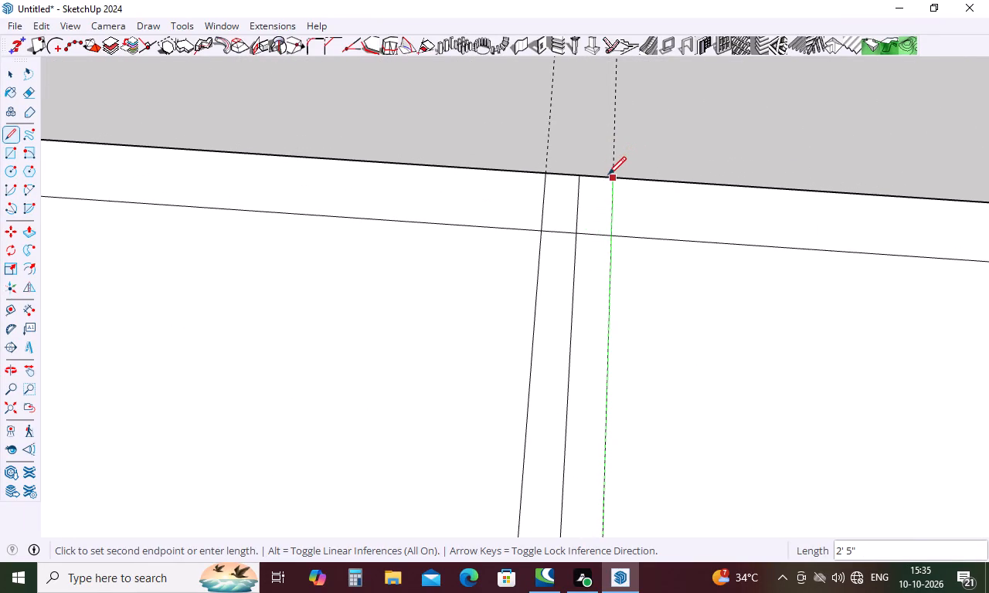
click(608, 176)
key(Escape)
scroll(602, 225, down, 5)
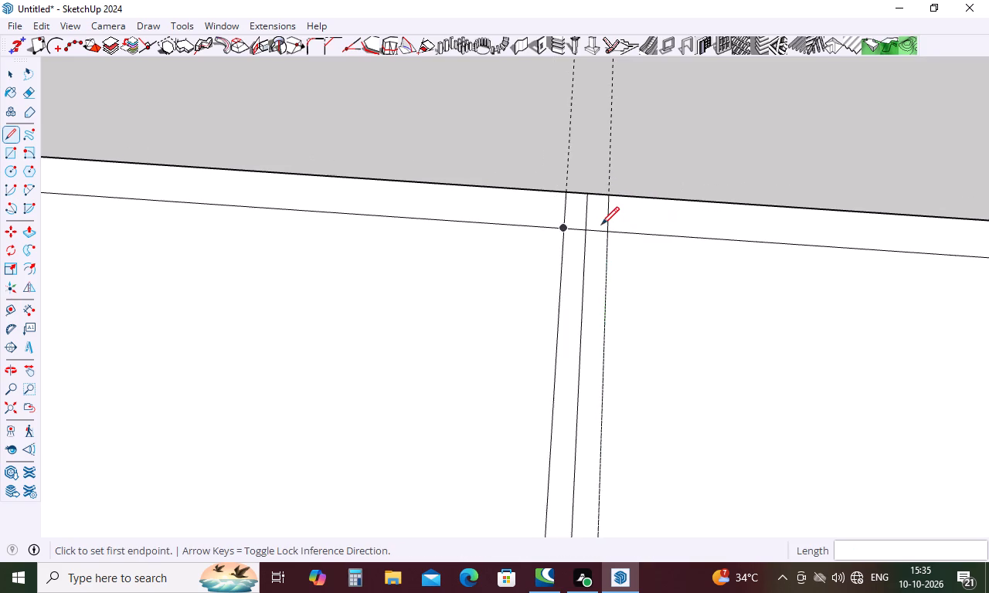
scroll(601, 225, down, 15)
scroll(608, 225, down, 6)
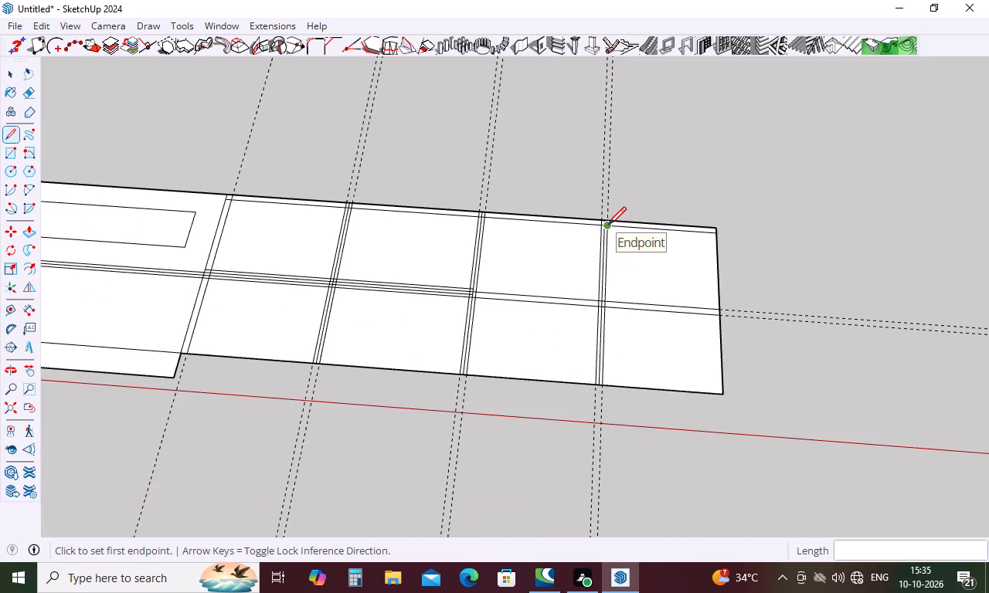
scroll(608, 225, down, 10)
key(Escape)
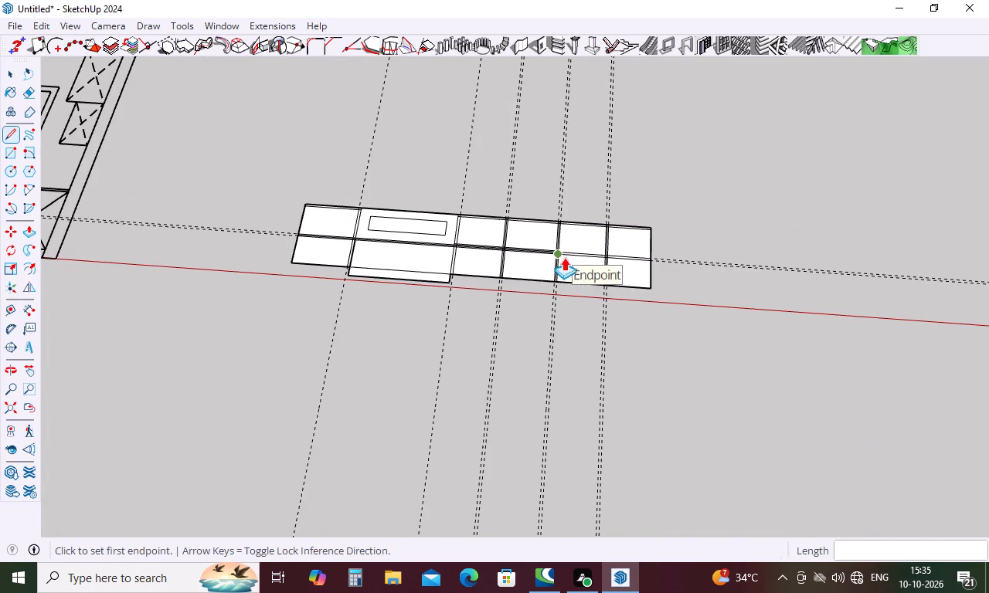
Push/Pull the upper and lower fronts of the end cabinet nearest the inset-rectangle cabinet outward by 0.2".
key(p)
click(346, 220)
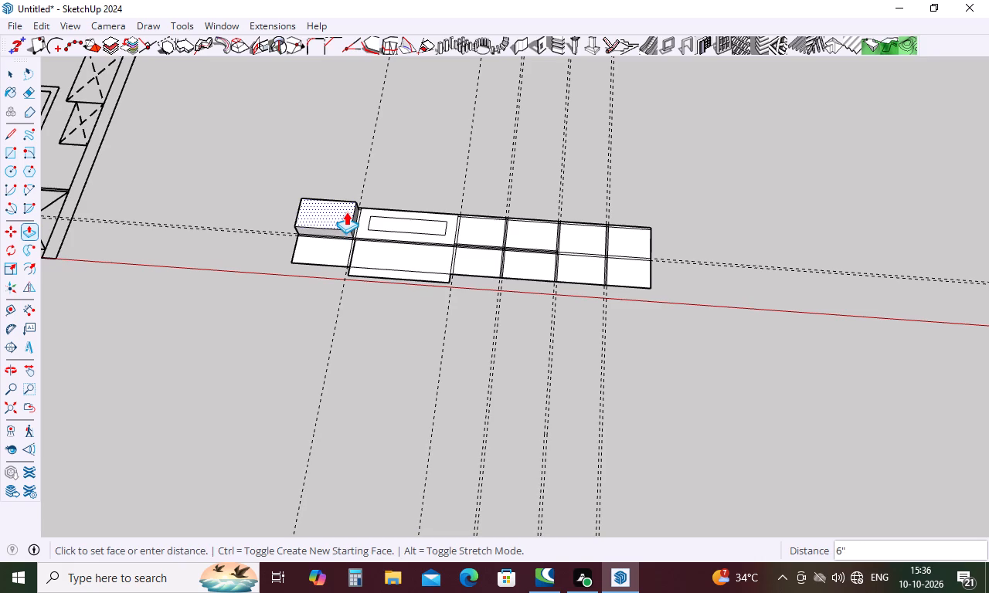
key(period)
key(2)
key(Return)
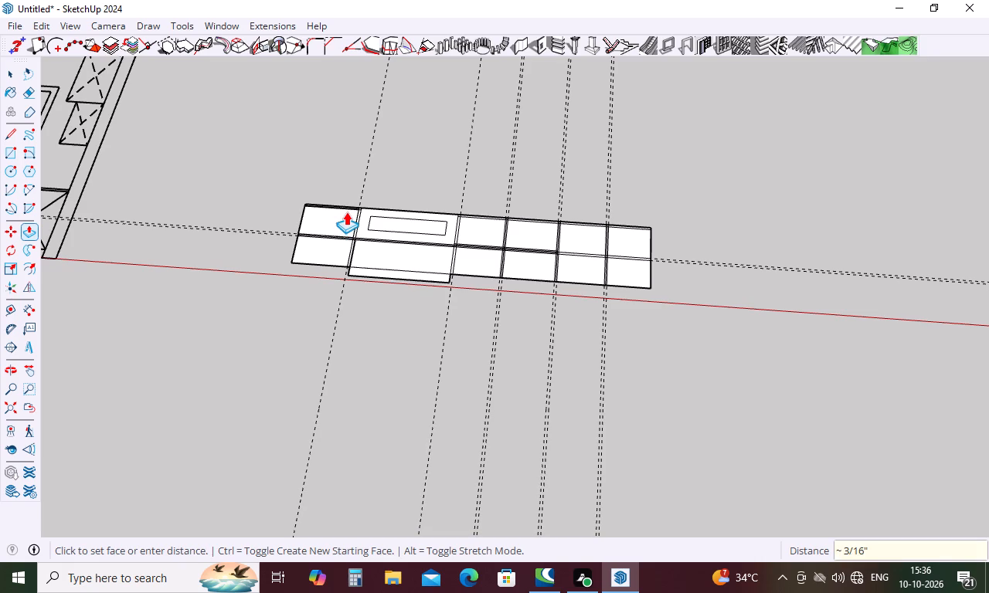
double_click(335, 248)
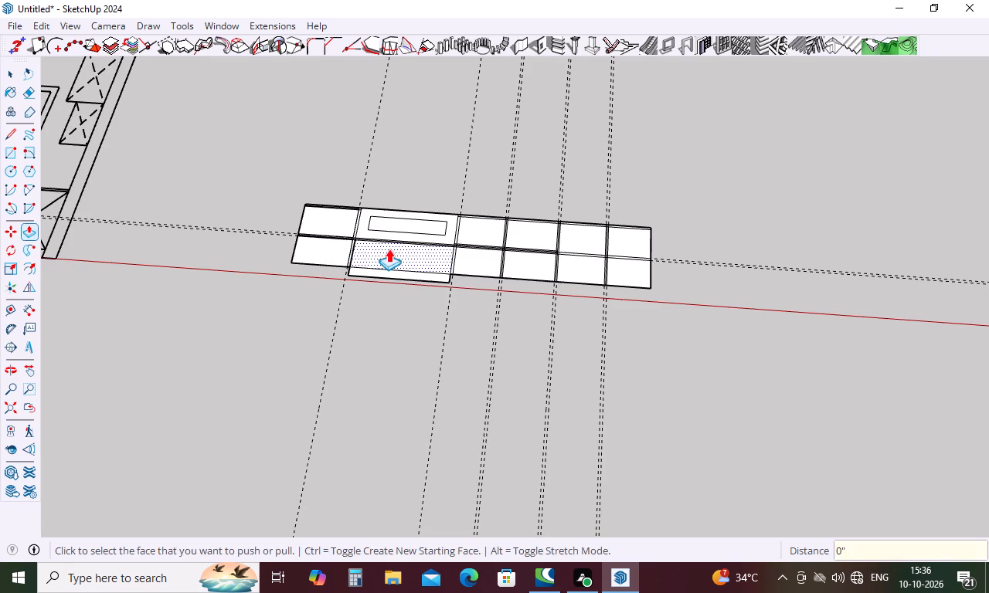
Repeat the 0.2" Push/Pull on the inset-rectangle cabinet's lower front and on its upper front around the rectangle.
middle_drag(386, 250, 410, 324)
scroll(341, 253, up, 11)
middle_drag(358, 273, 358, 266)
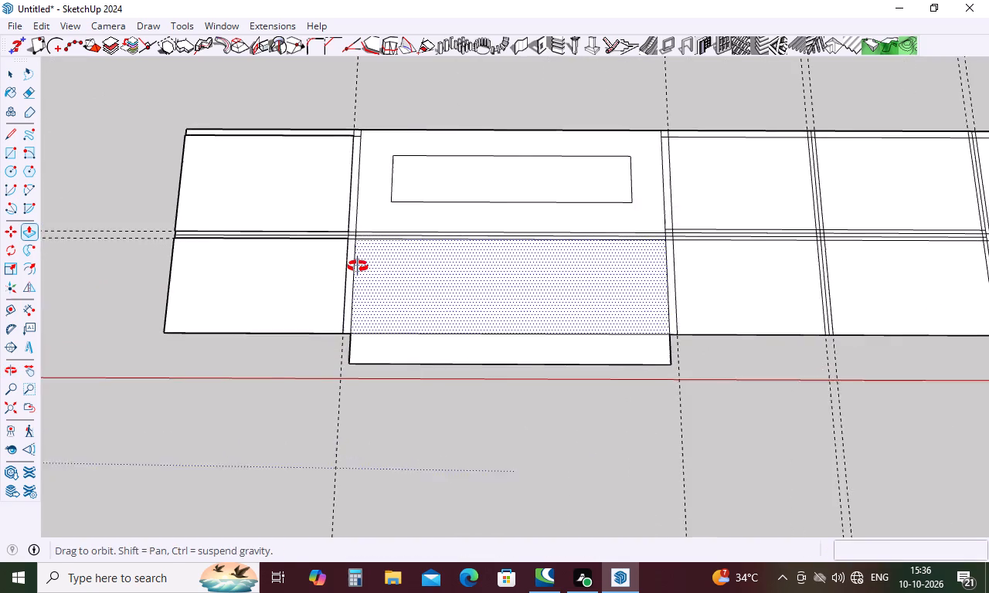
middle_drag(358, 266, 389, 149)
scroll(334, 349, up, 7)
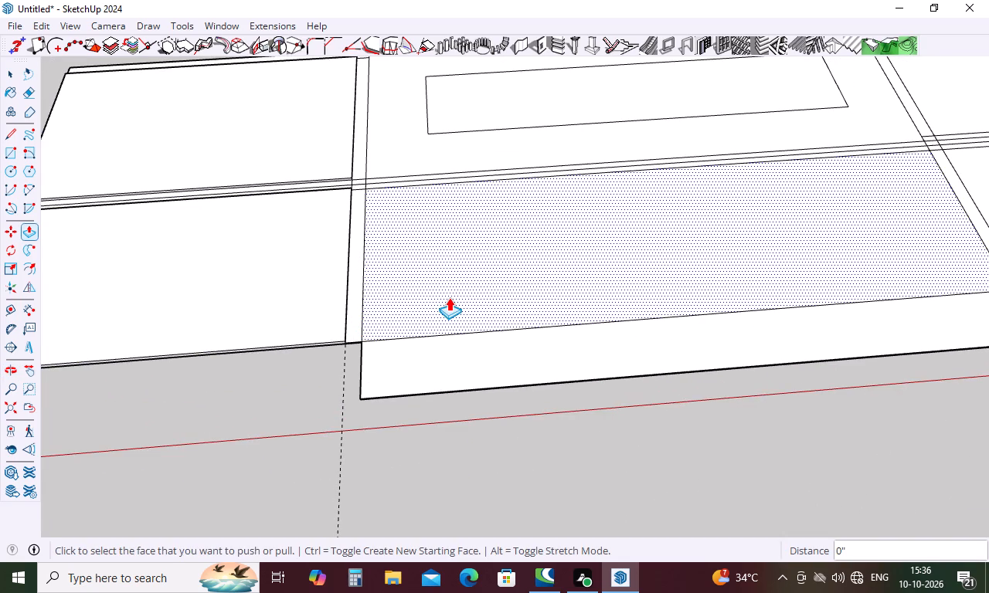
double_click(449, 297)
scroll(452, 264, down, 4)
double_click(450, 179)
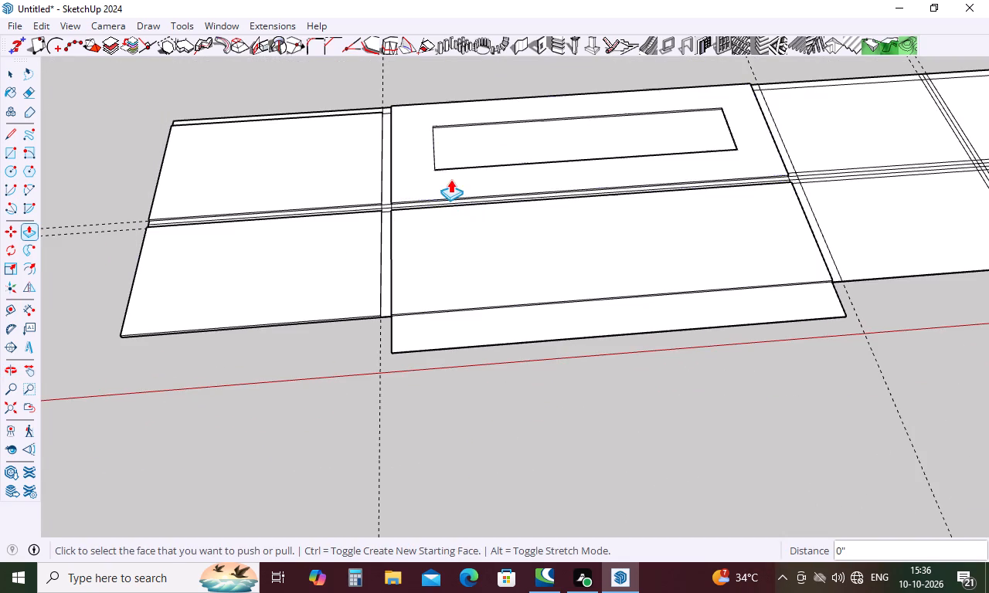
Repeat the 0.2" Push/Pull on the upper and lower fronts of the four cabinet bays between the second divider and the far end.
scroll(364, 217, down, 10)
double_click(564, 175)
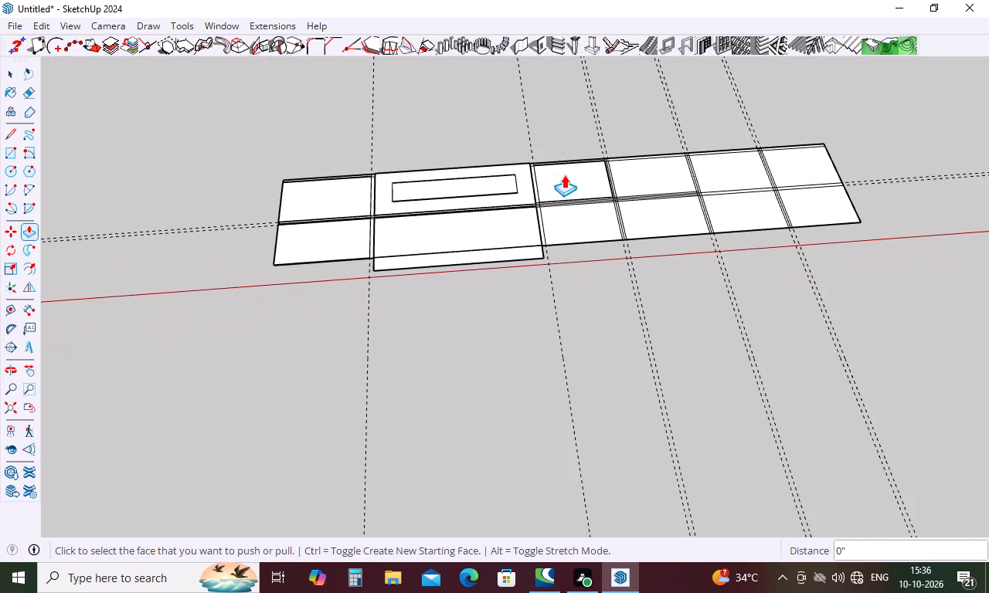
double_click(566, 213)
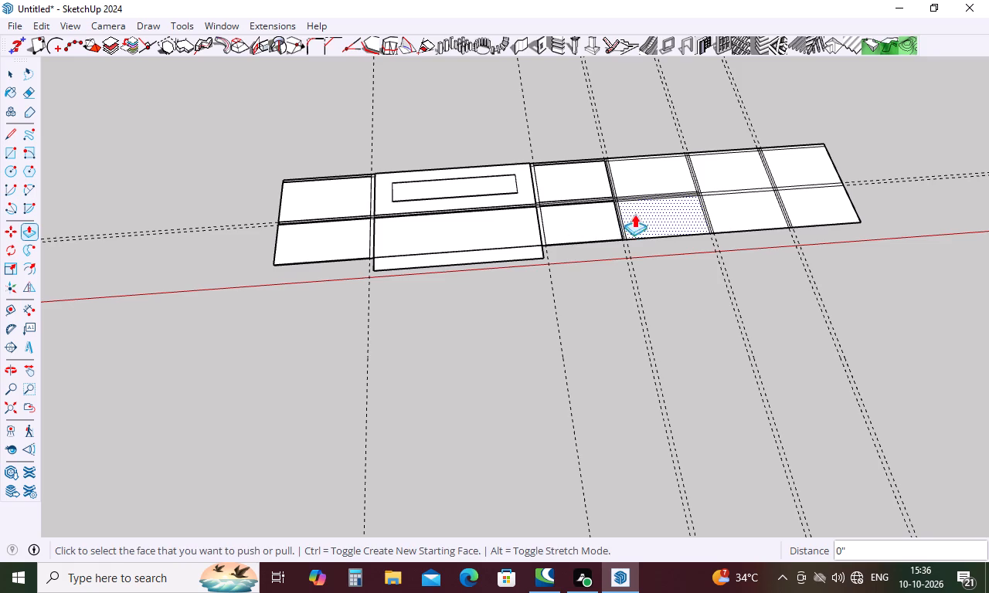
scroll(620, 204, up, 20)
scroll(620, 204, up, 1)
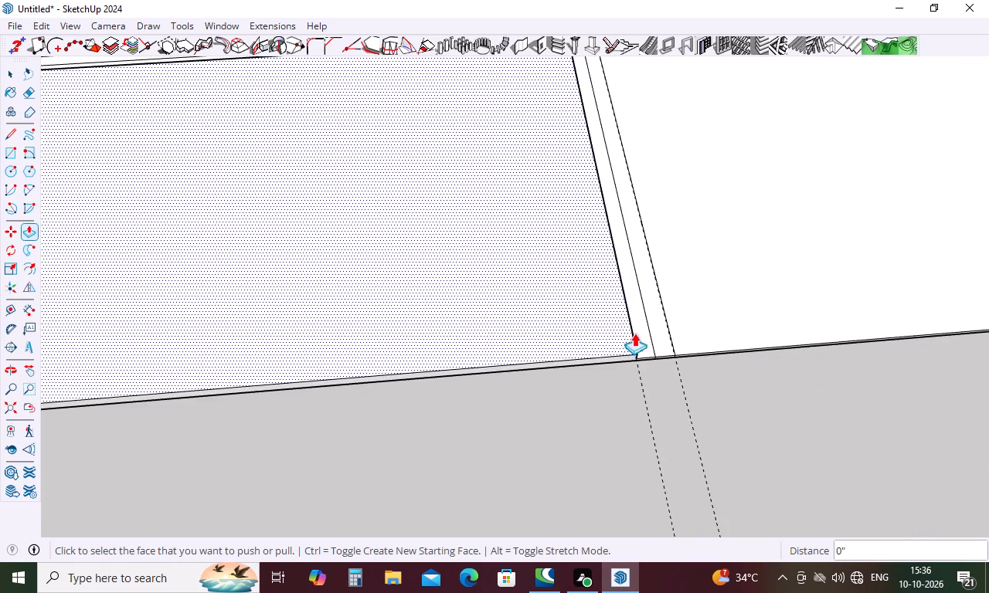
double_click(737, 297)
scroll(562, 317, down, 10)
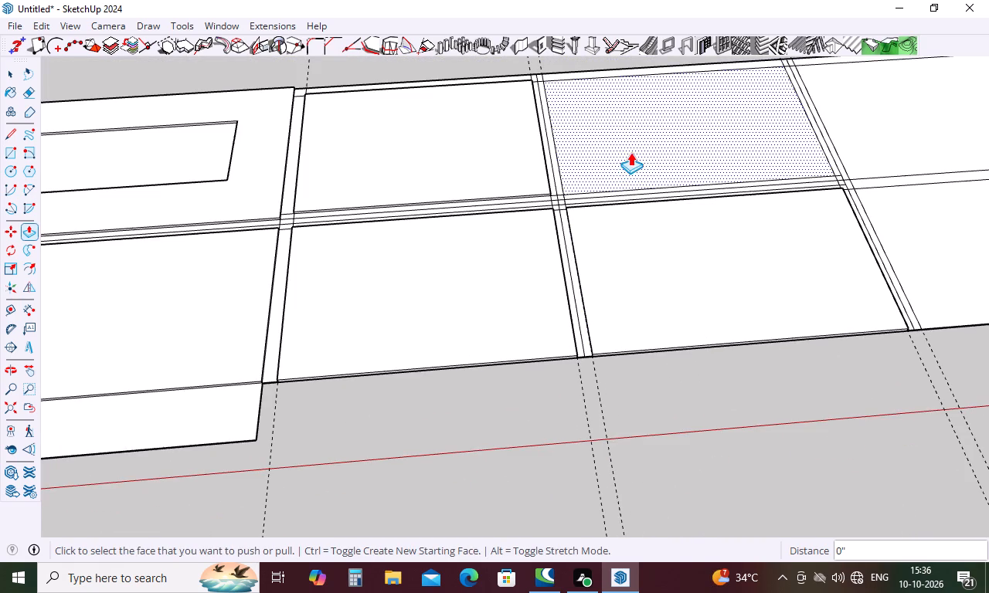
double_click(630, 152)
double_click(889, 208)
double_click(892, 140)
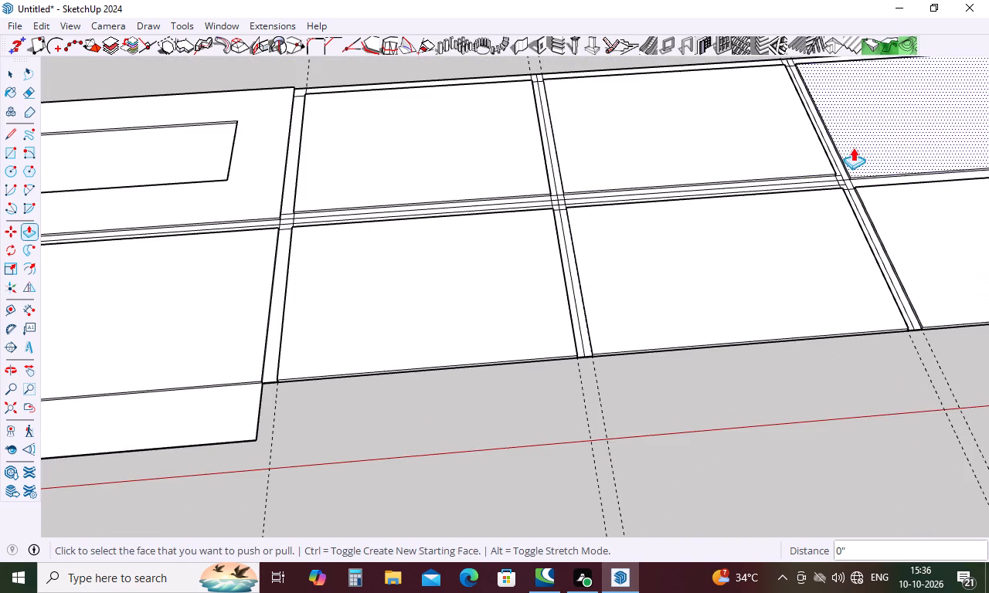
scroll(377, 271, down, 5)
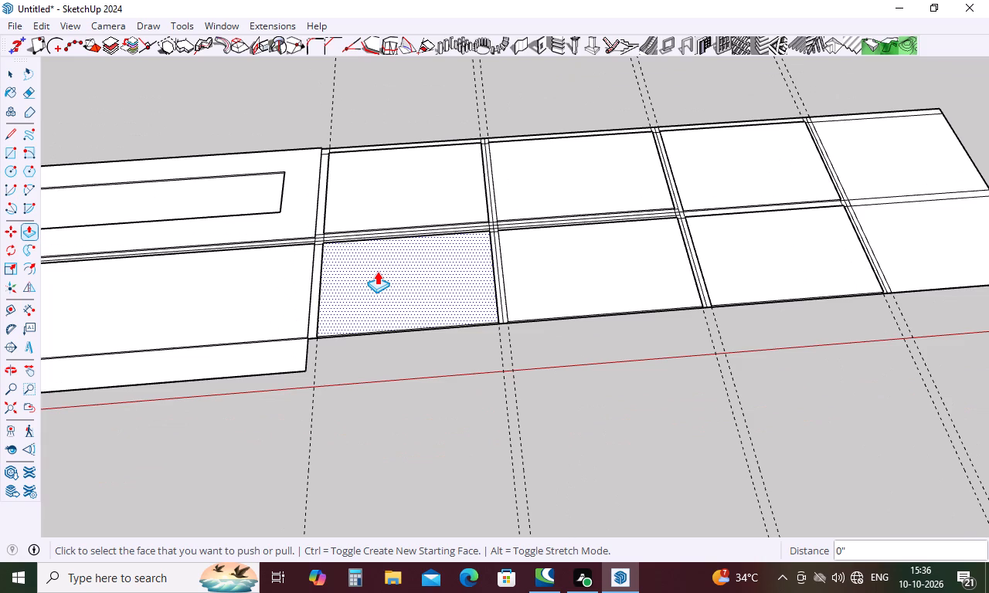
scroll(362, 276, down, 3)
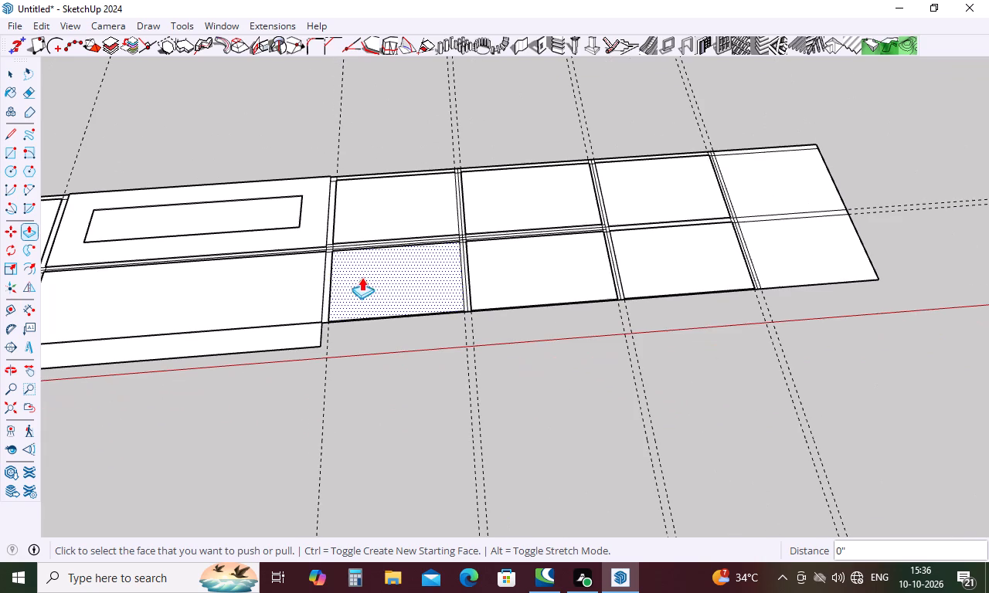
double_click(757, 186)
double_click(771, 263)
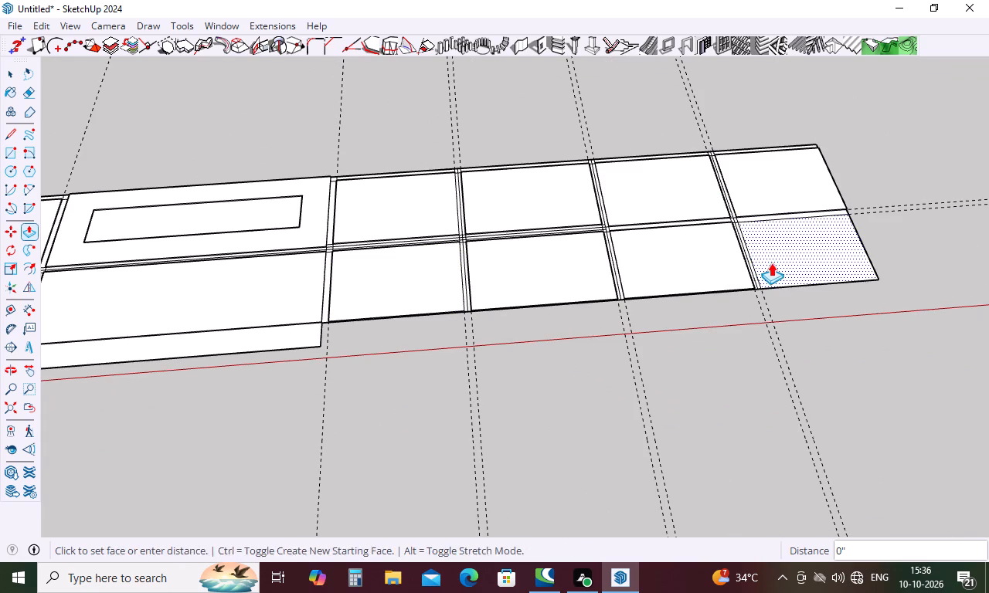
key(Escape)
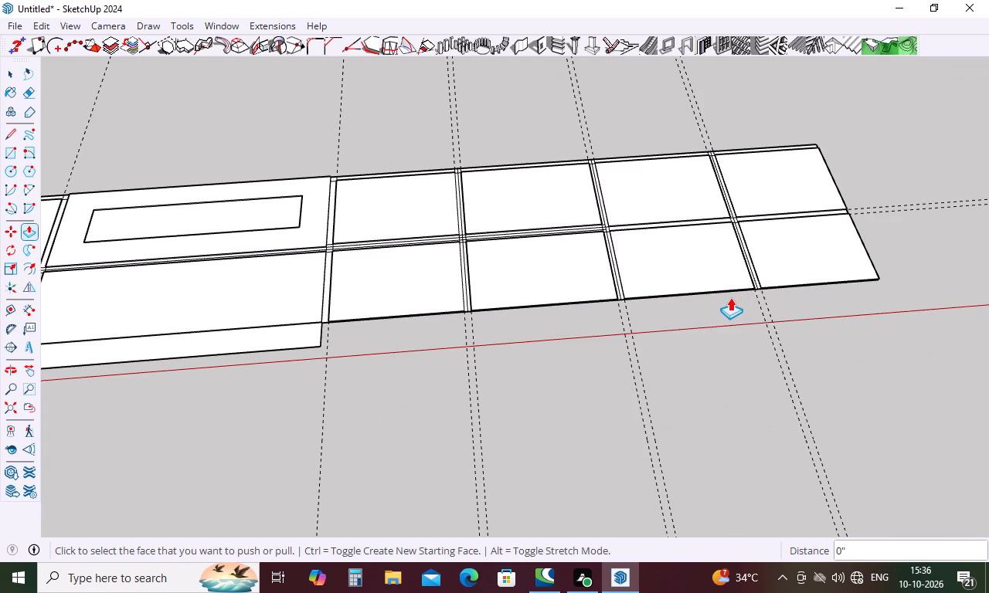
Select all the connected geometry of the sink elevation's base cabinets and make it a group.
key(space)
triple_click(644, 269)
triple_click(644, 269)
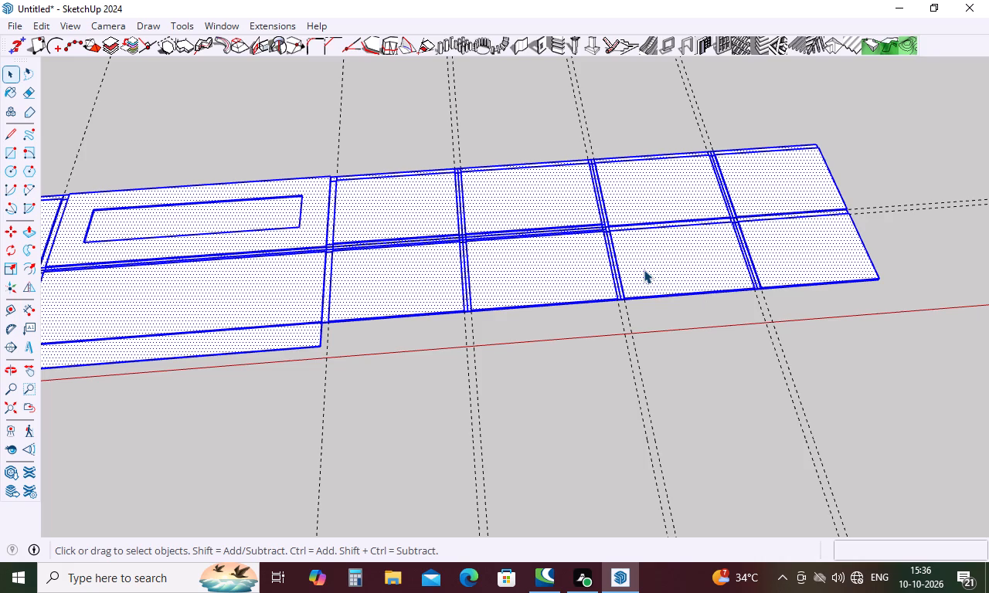
right_click(644, 269)
click(687, 151)
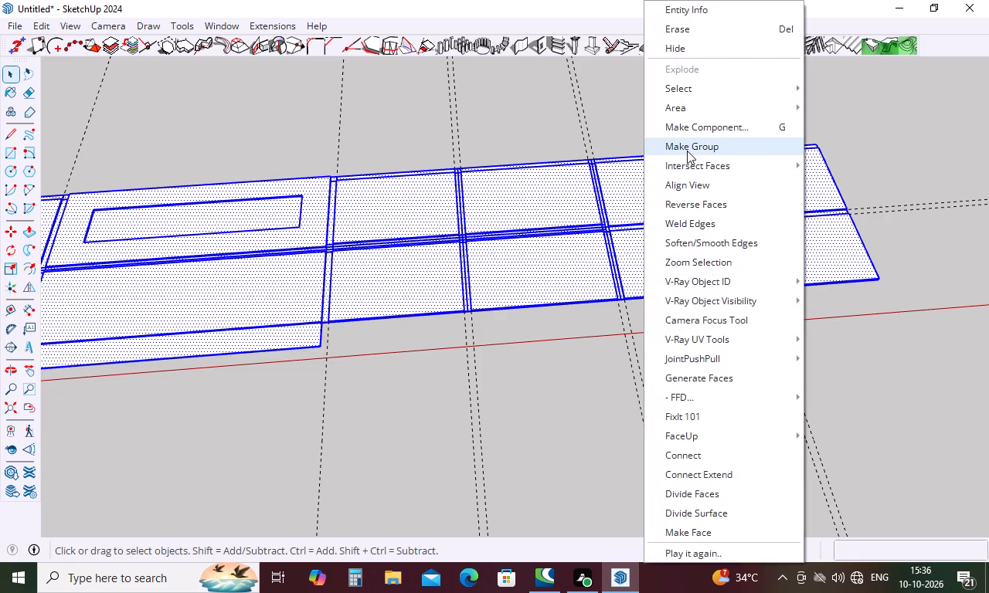
key(Escape)
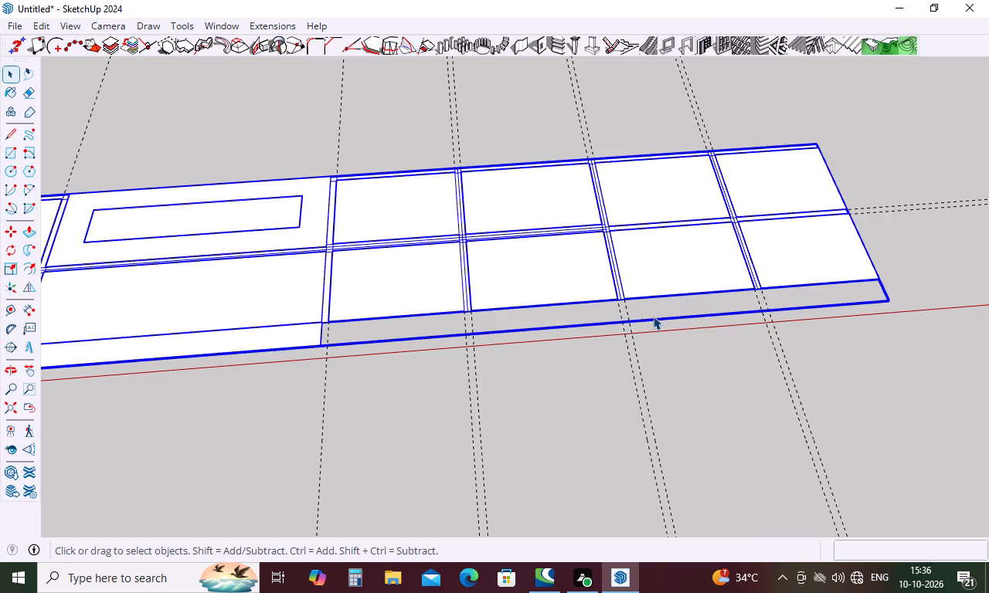
Open the sink elevation's base cabinet group for editing.
key(e)
scroll(668, 313, down, 9)
scroll(369, 313, up, 5)
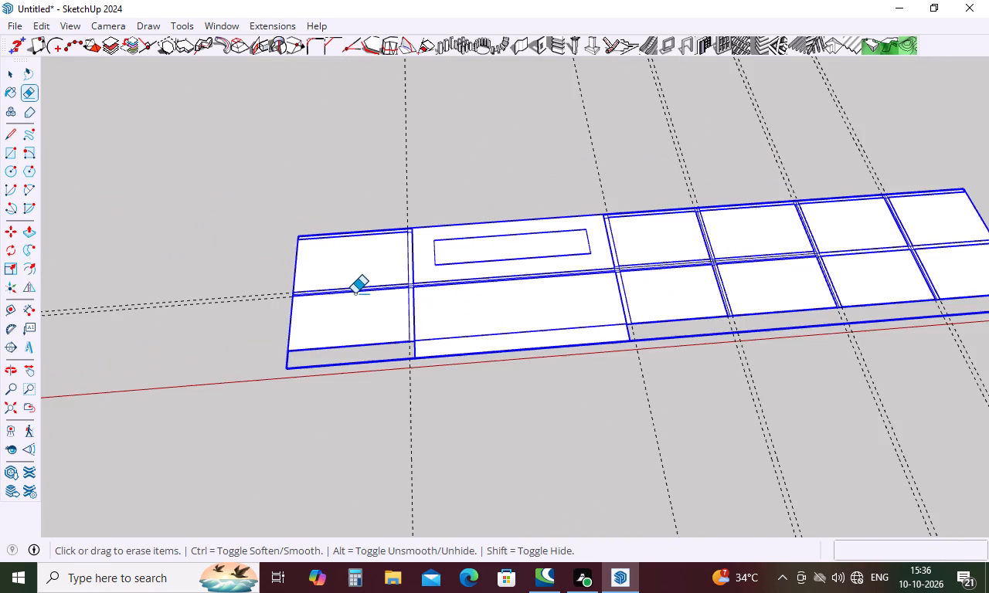
key(Escape)
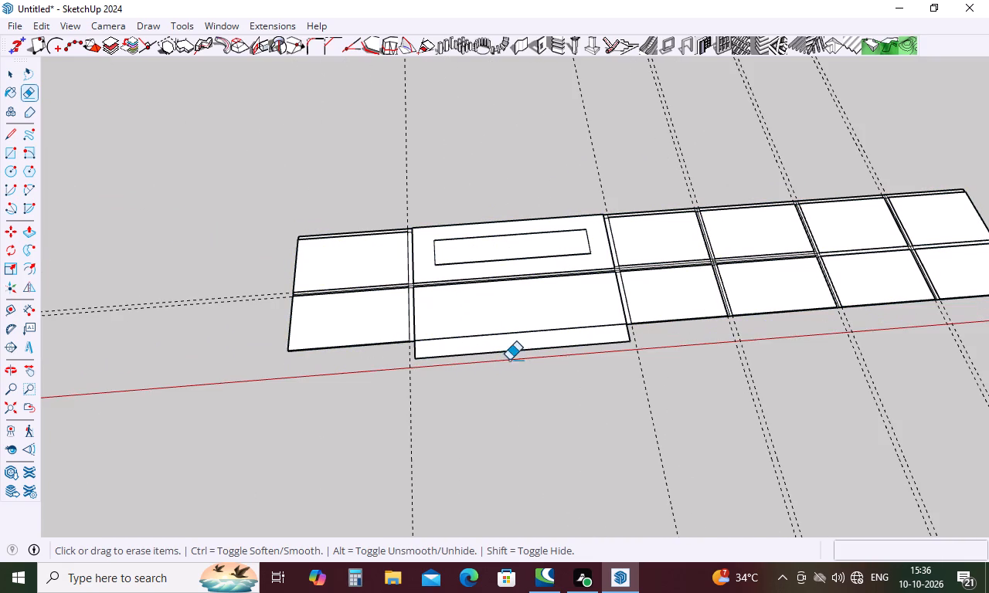
key(space)
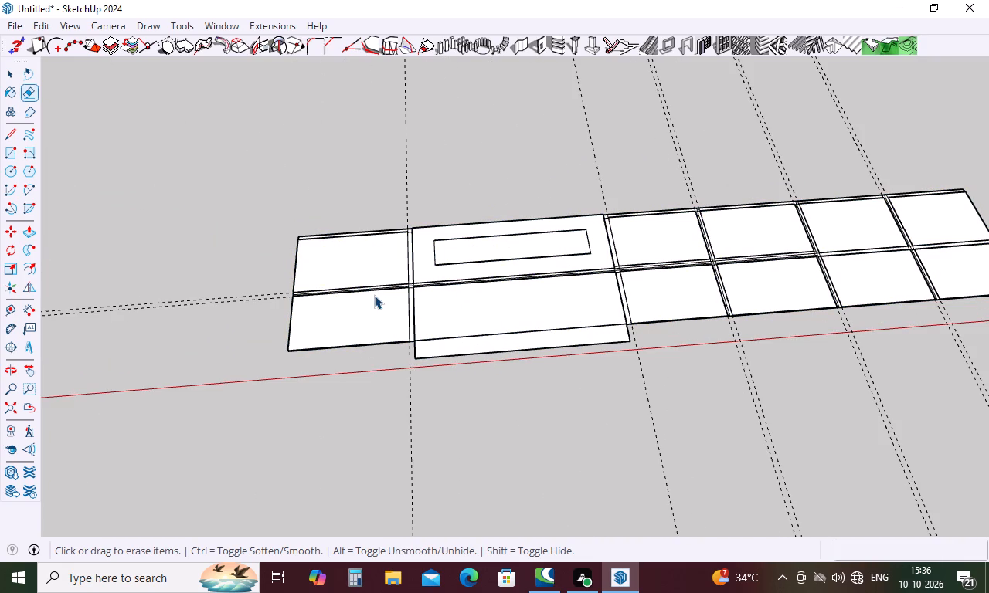
double_click(381, 297)
scroll(352, 240, up, 5)
middle_drag(351, 239, 351, 374)
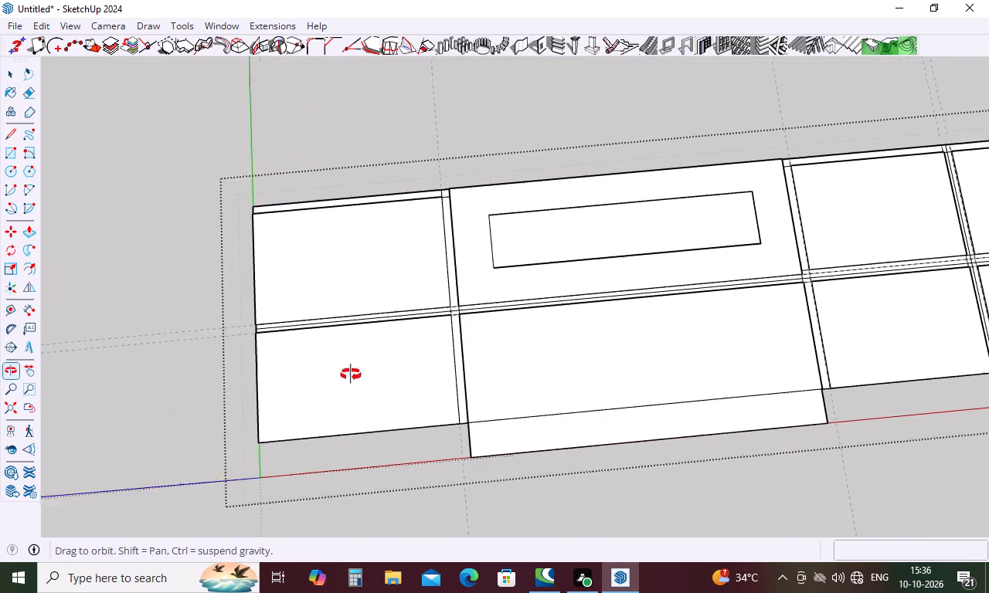
middle_drag(351, 374, 351, 375)
Erase the leftover edges at the top of the gap between the end cabinet and the inset-rectangle cabinet.
key(e)
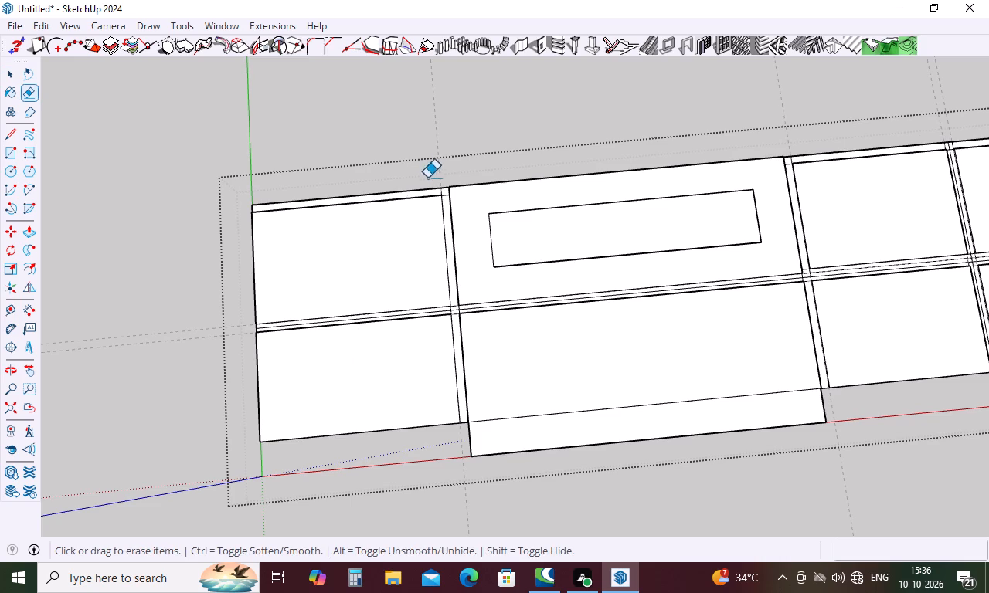
scroll(439, 190, up, 15)
click(450, 187)
drag(433, 168, 430, 168)
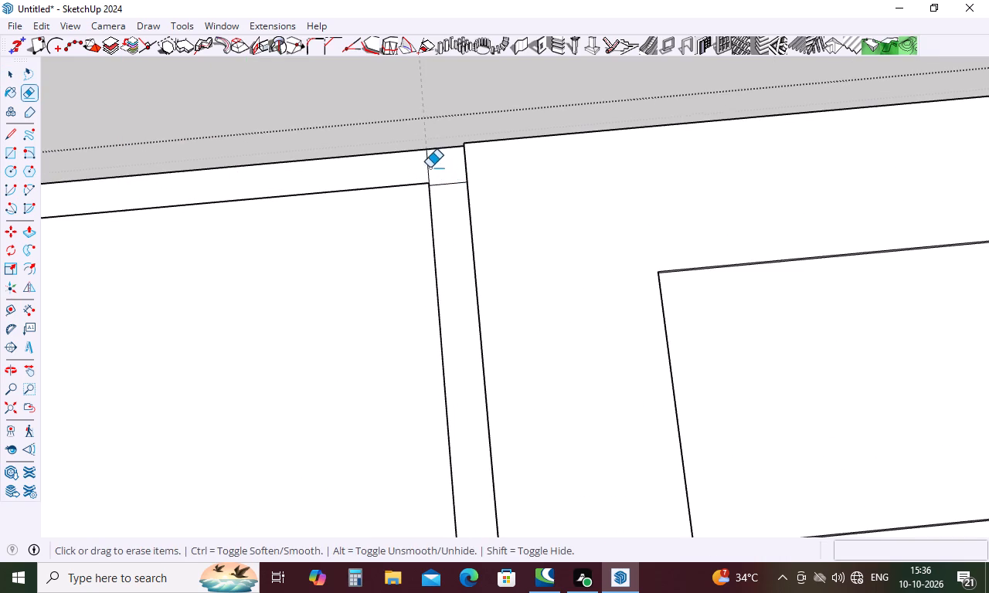
drag(430, 168, 423, 167)
drag(450, 181, 450, 195)
scroll(462, 158, down, 16)
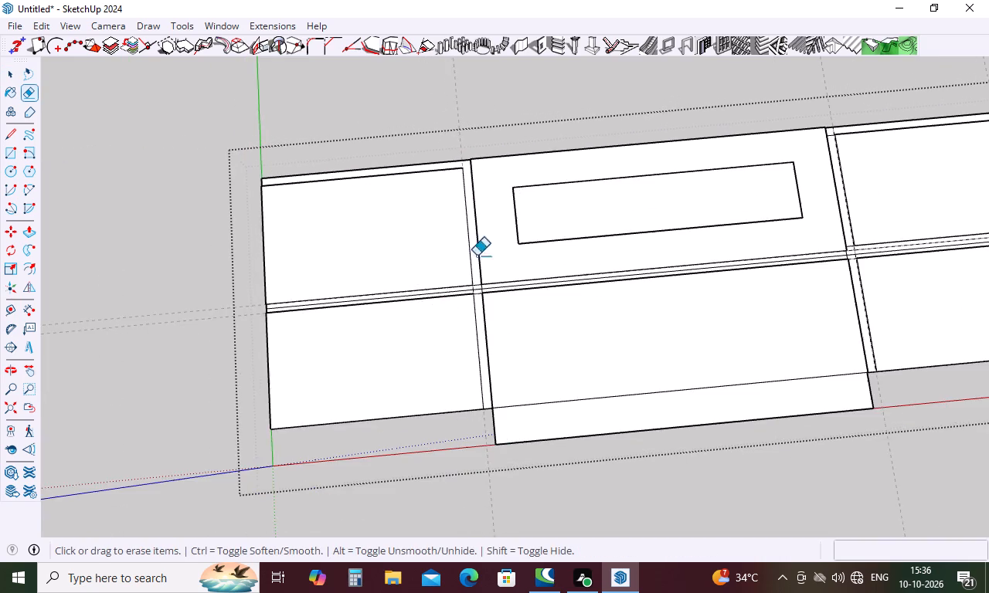
Erase the leftover lines where that first vertical gap crosses the horizontal gap, including the end cabinet's horizontal centre line.
scroll(340, 312, up, 10)
scroll(731, 249, up, 4)
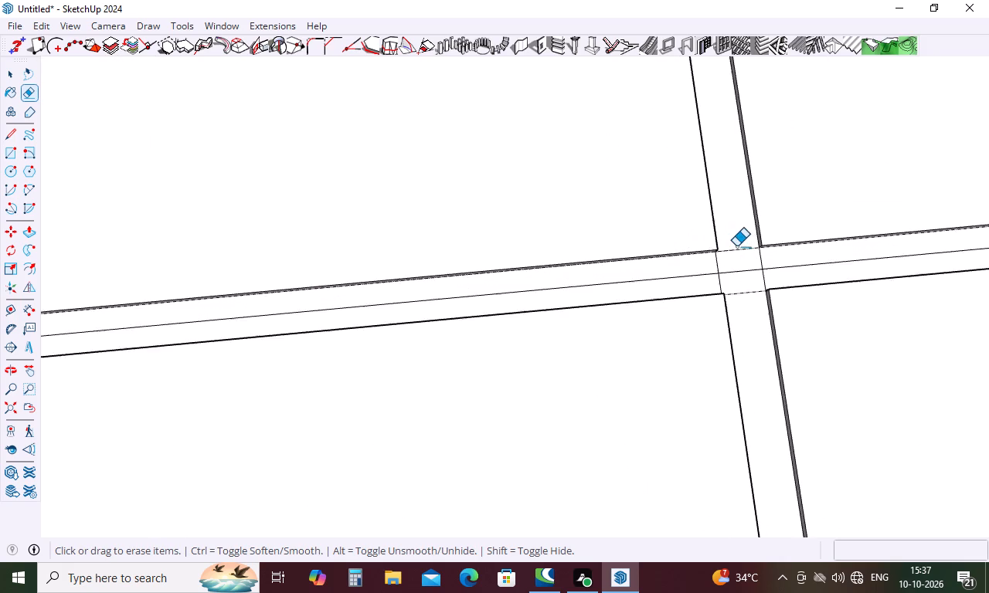
scroll(736, 246, up, 6)
drag(740, 248, 754, 337)
drag(791, 277, 642, 300)
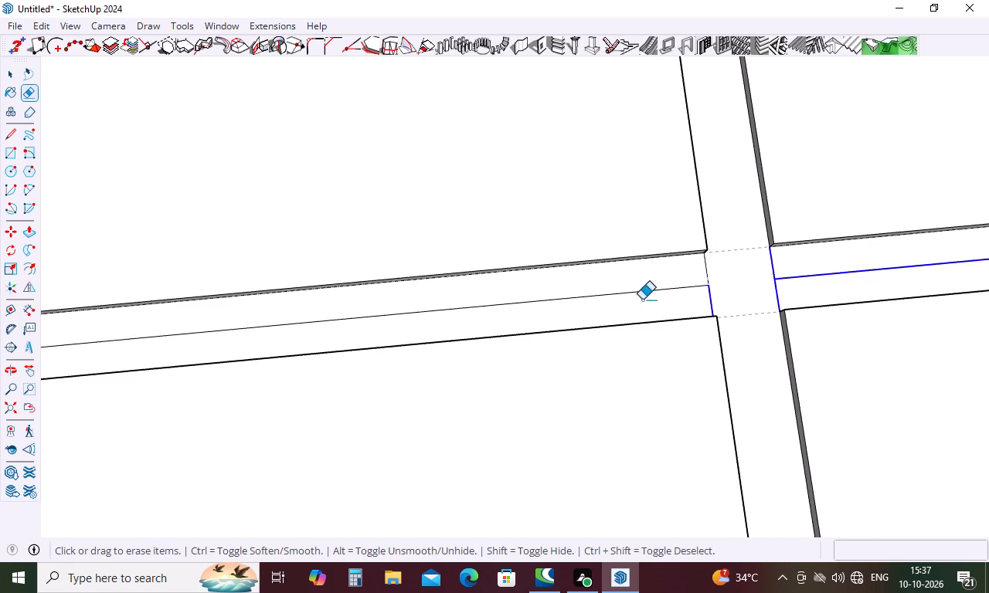
drag(642, 300, 629, 301)
drag(708, 275, 668, 286)
drag(644, 290, 612, 310)
scroll(576, 269, down, 5)
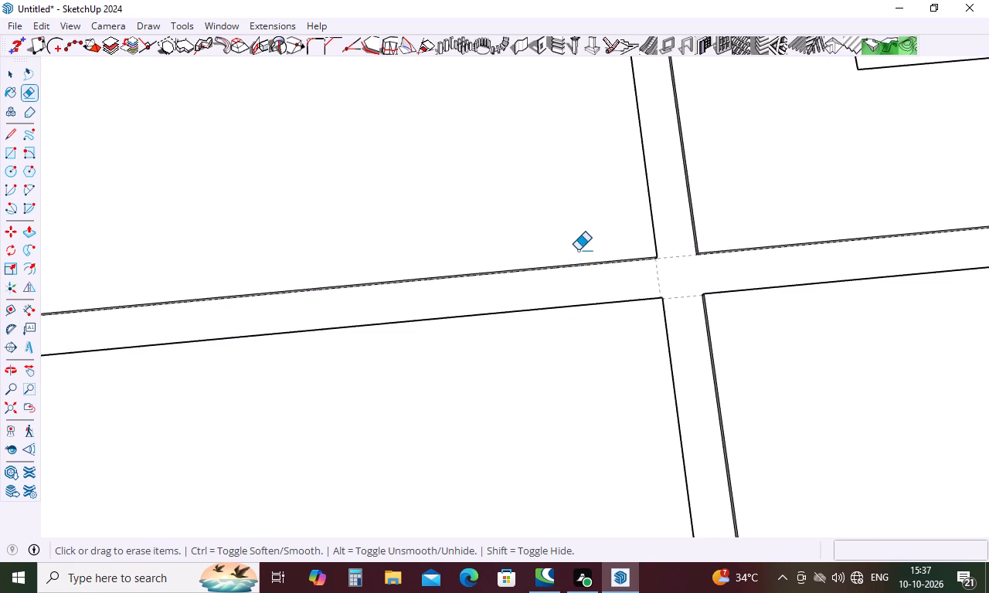
Erase the leftover lines where the vertical gap on the inset-rectangle cabinet's other side crosses the horizontal gap, including the adjoining bay's centre line.
scroll(578, 245, down, 18)
scroll(608, 354, up, 5)
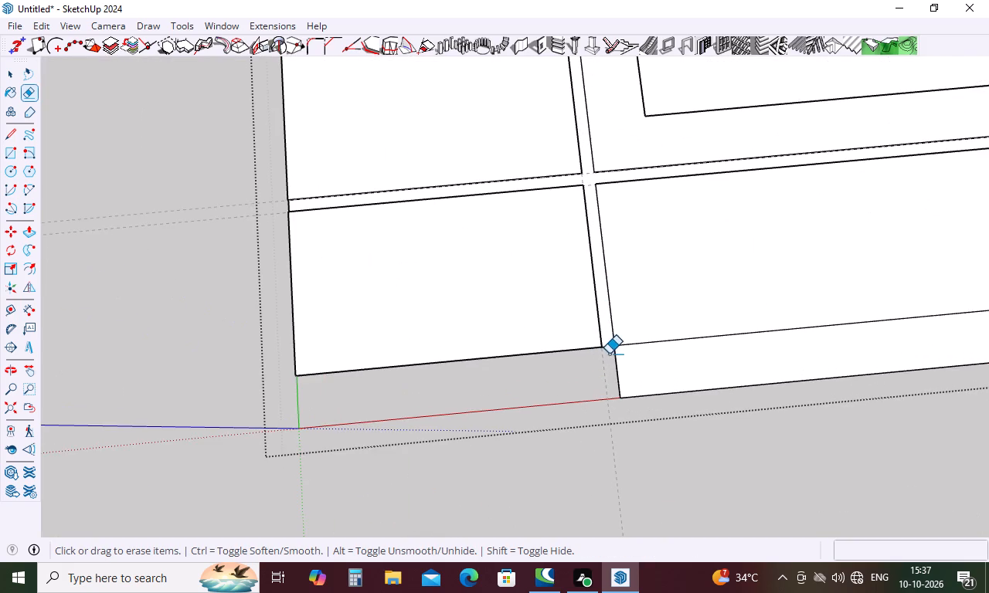
scroll(462, 398, down, 10)
scroll(753, 285, up, 2)
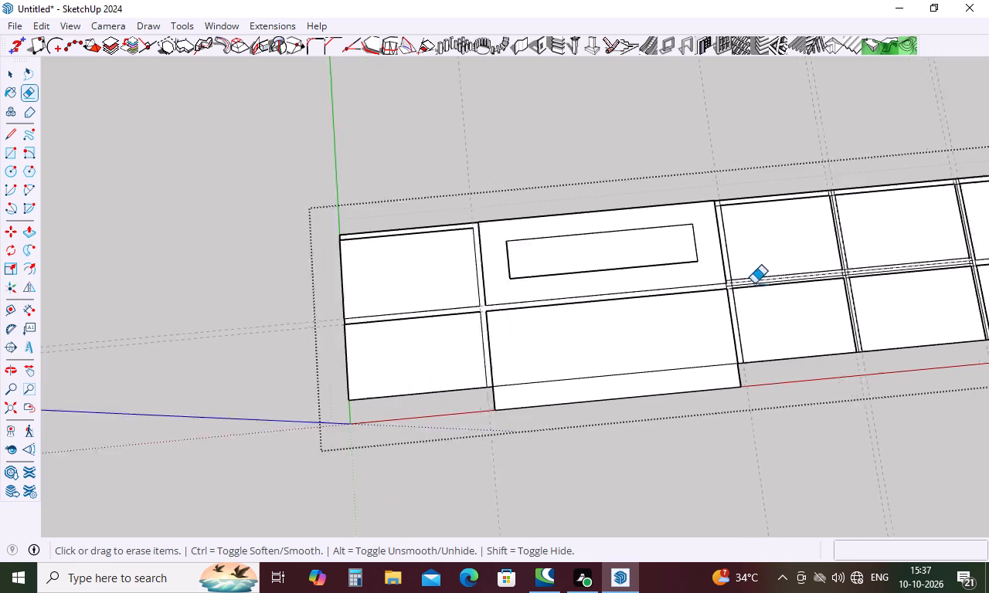
scroll(754, 283, up, 19)
drag(685, 255, 681, 307)
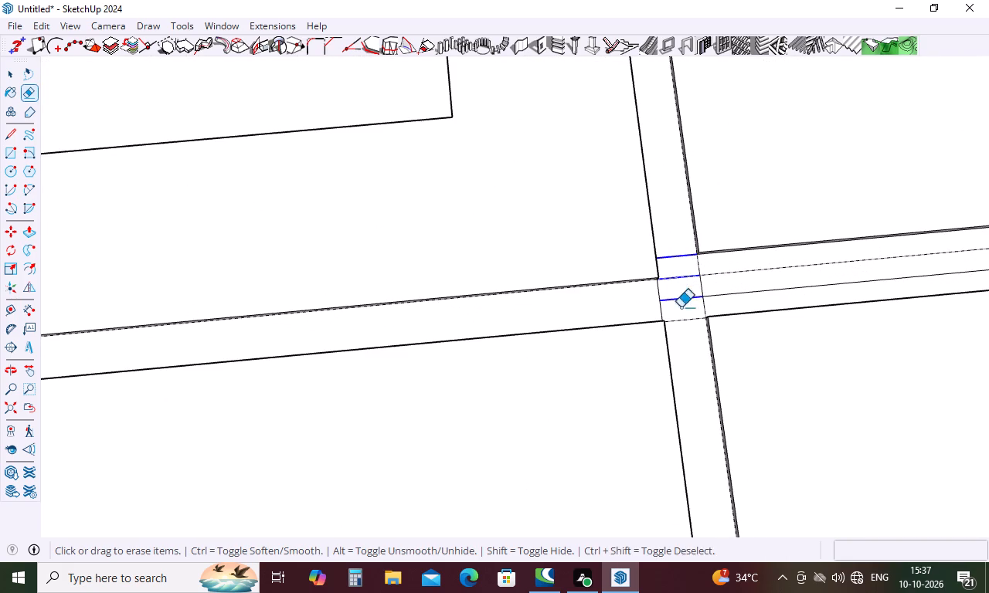
drag(681, 307, 681, 338)
drag(714, 285, 648, 305)
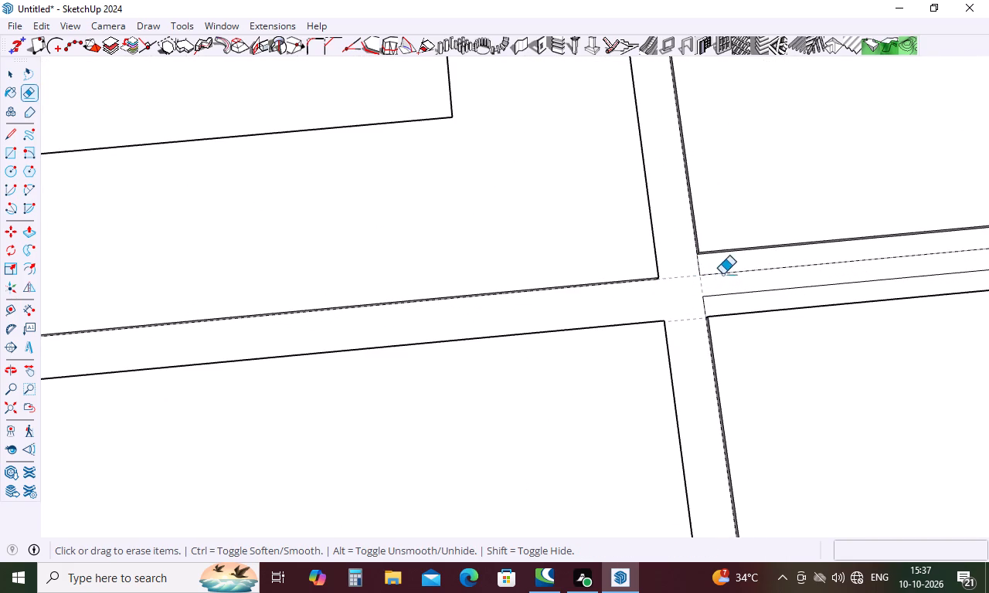
drag(722, 274, 722, 299)
drag(705, 300, 701, 308)
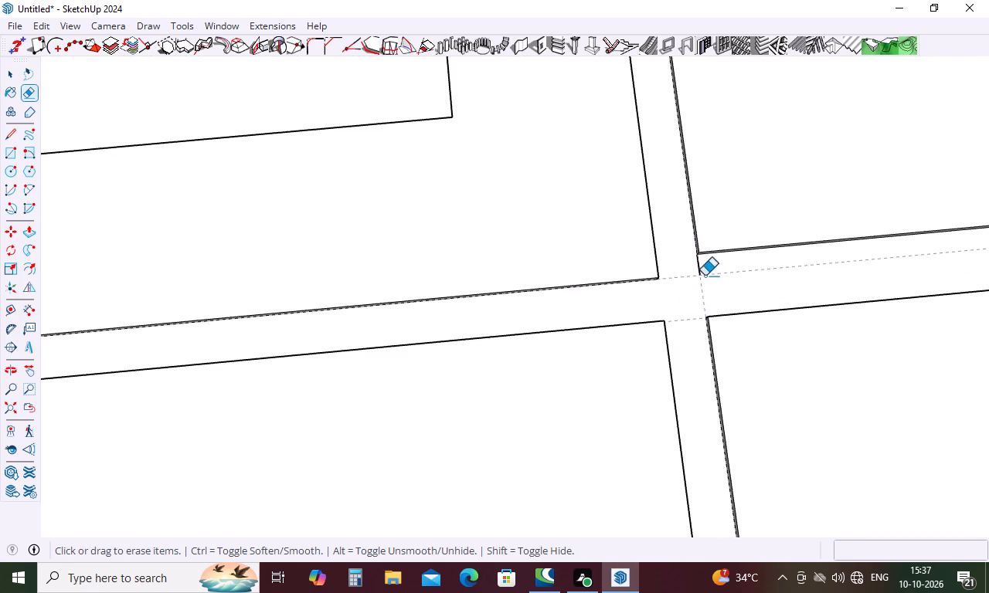
drag(704, 276, 692, 273)
Erase the leftover edges at the top of the second vertical gap, between the inset-rectangle cabinet and the first bay.
scroll(654, 330, down, 17)
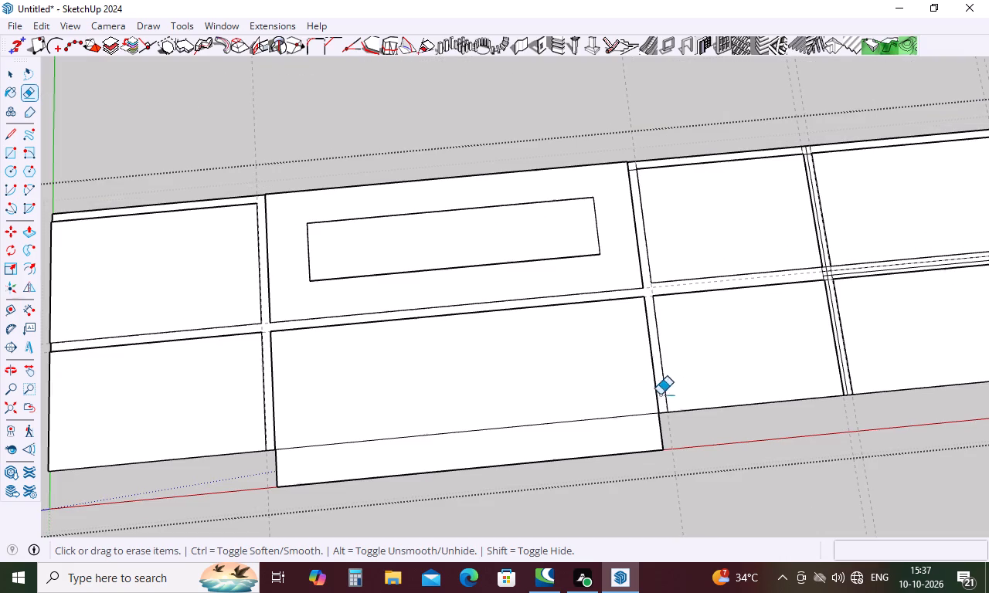
scroll(637, 157, up, 16)
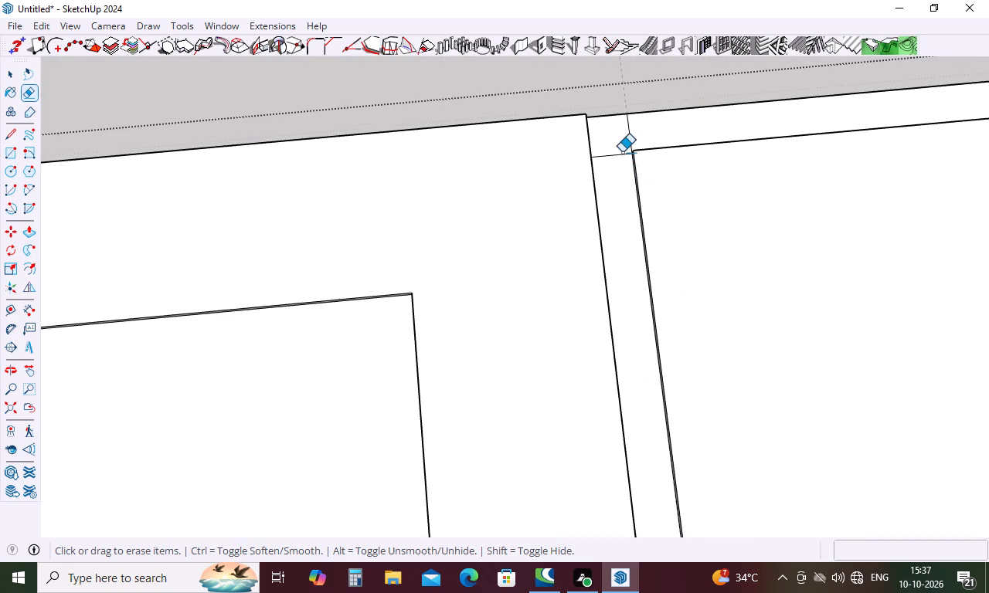
drag(641, 132, 613, 176)
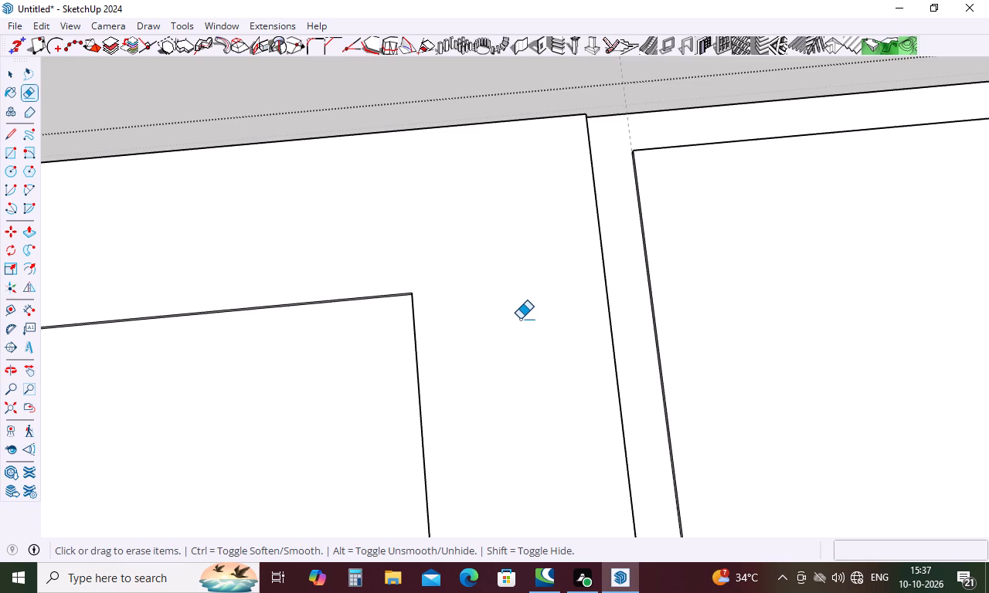
Erase the centre line in the lower vertical gap between the first and second of the four cabinet bays.
scroll(575, 264, down, 16)
scroll(575, 264, down, 5)
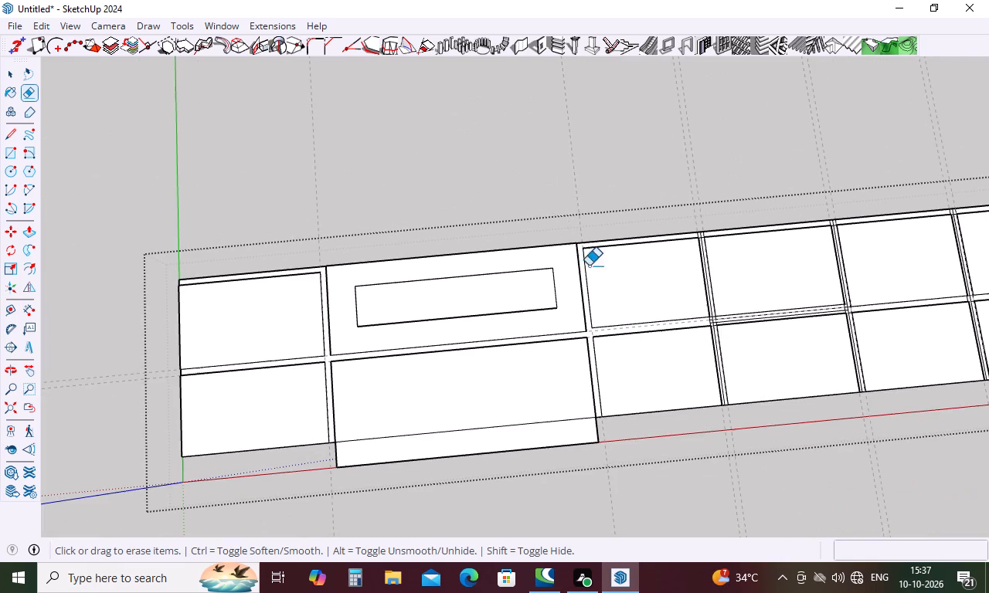
scroll(735, 397, up, 17)
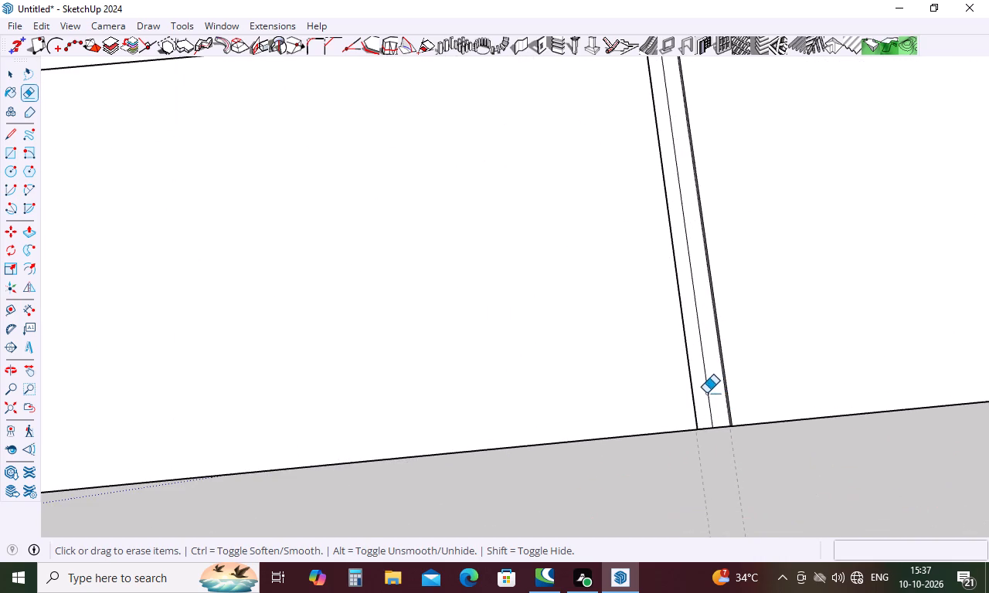
click(707, 388)
Erase all leftover lines at the gap crossing between the first and second bays, including the second bay's horizontal centre lines.
scroll(681, 460, down, 5)
scroll(675, 386, down, 5)
scroll(667, 220, up, 4)
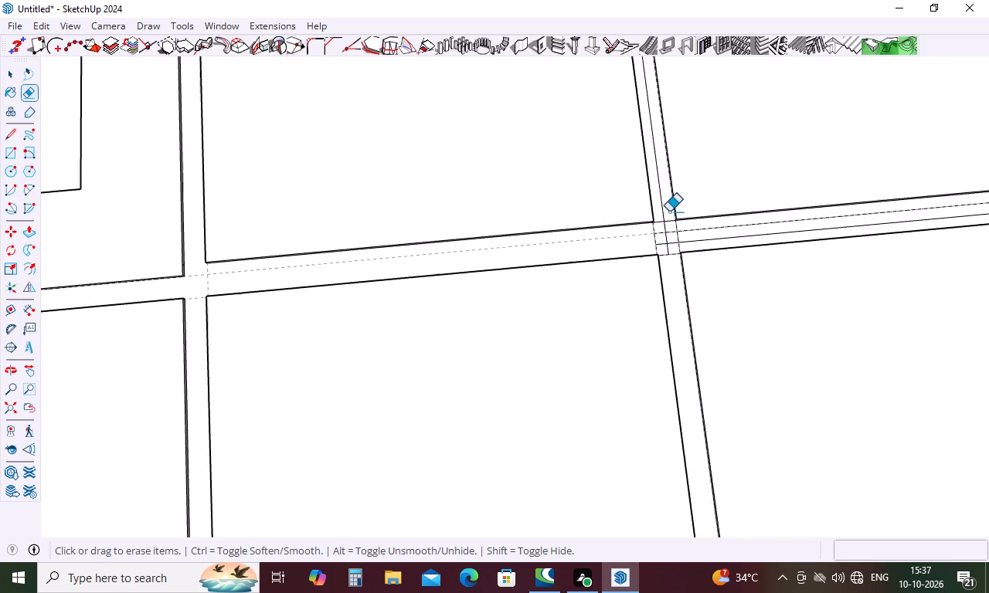
scroll(669, 212, up, 13)
drag(695, 246, 601, 269)
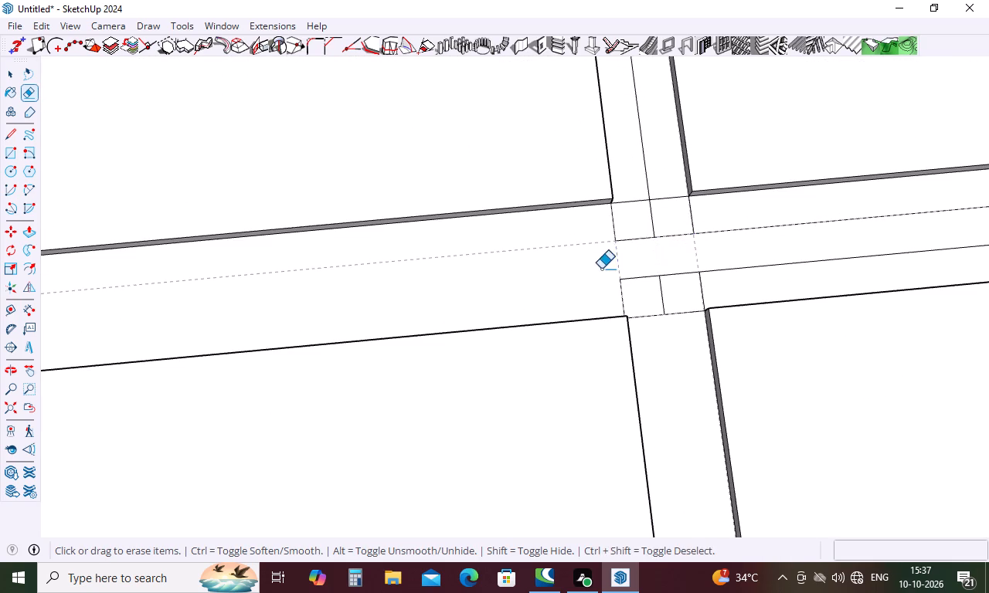
drag(638, 199, 633, 251)
drag(663, 195, 663, 224)
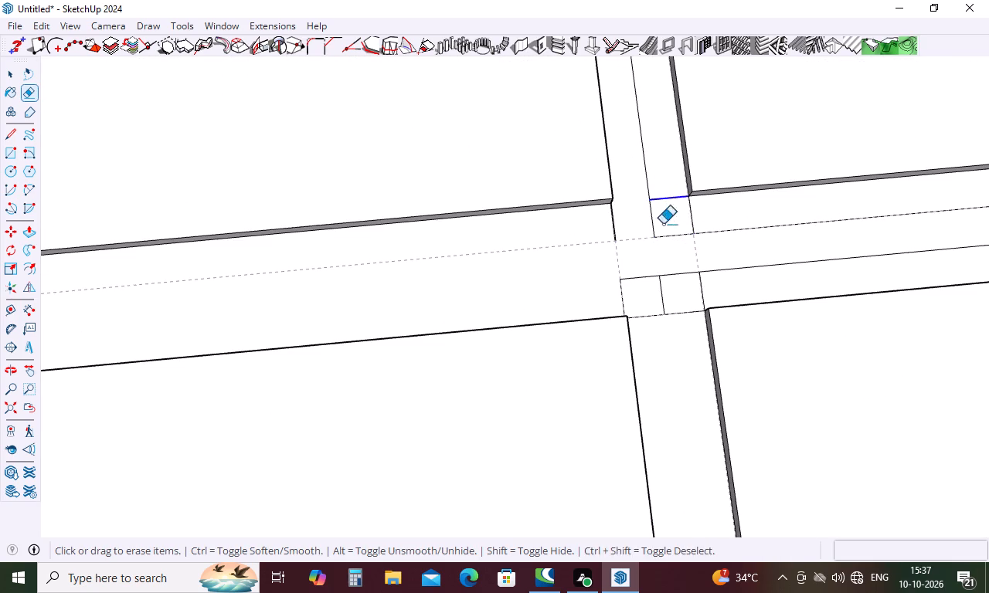
drag(663, 224, 663, 249)
drag(705, 221, 603, 230)
drag(664, 289, 650, 299)
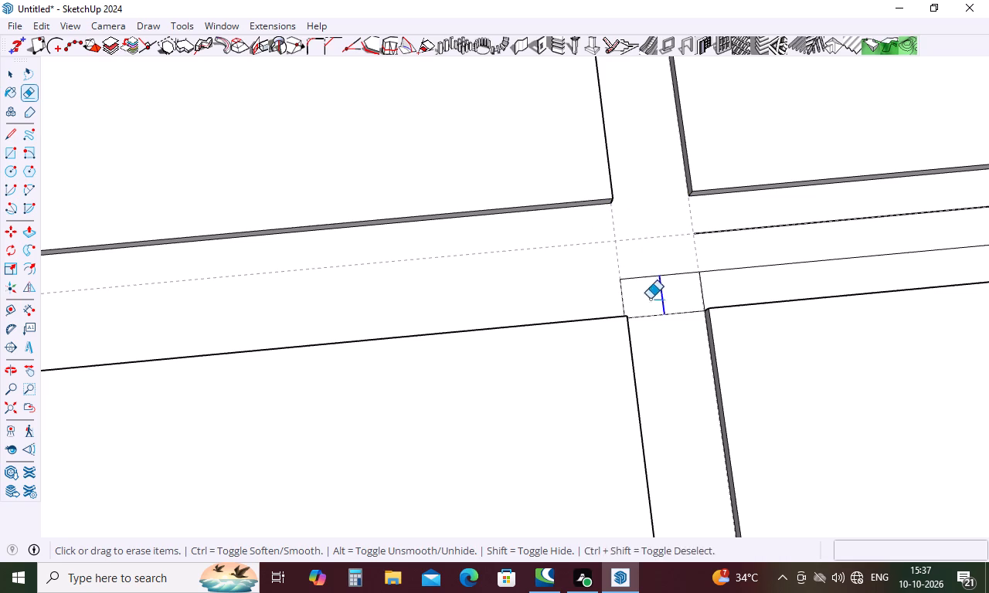
drag(650, 299, 620, 302)
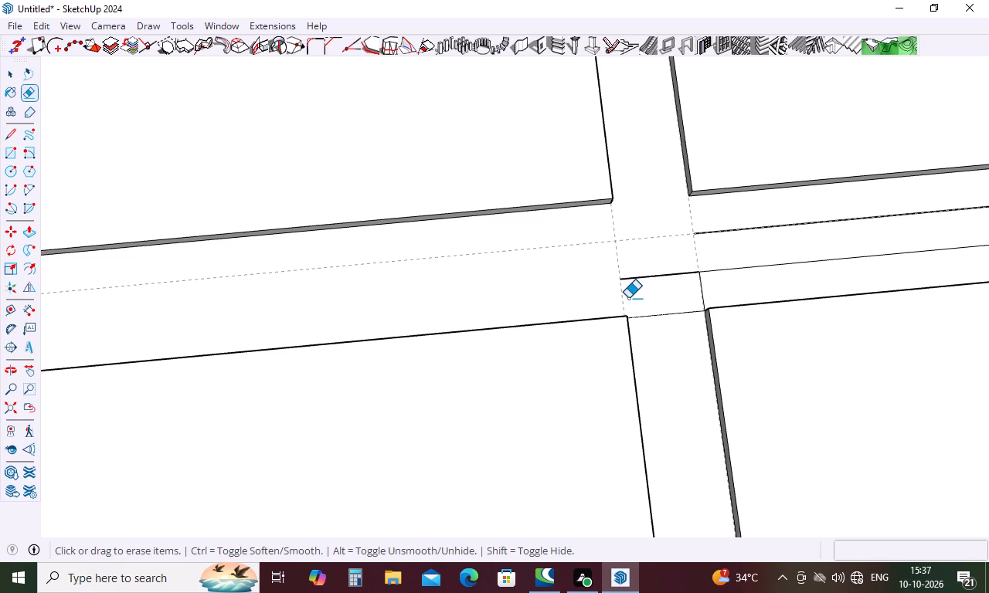
click(675, 276)
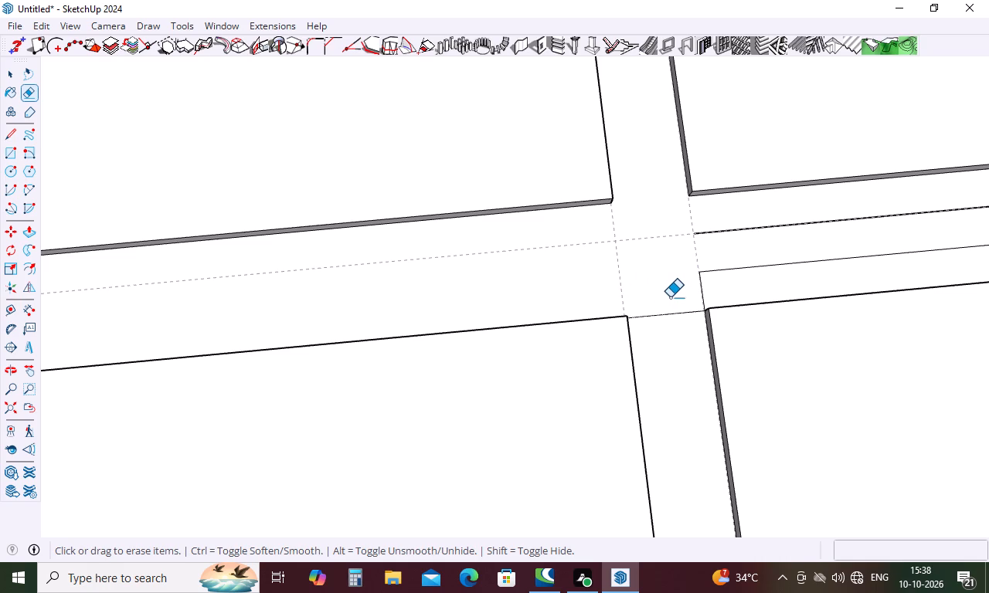
drag(666, 307, 666, 323)
drag(705, 293, 697, 294)
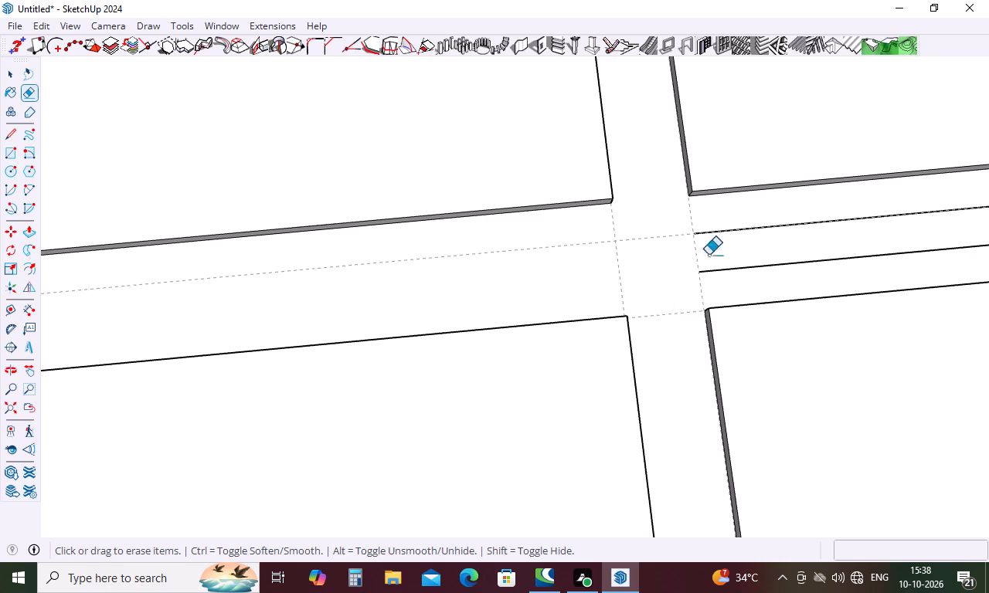
drag(722, 232, 721, 249)
drag(722, 266, 722, 276)
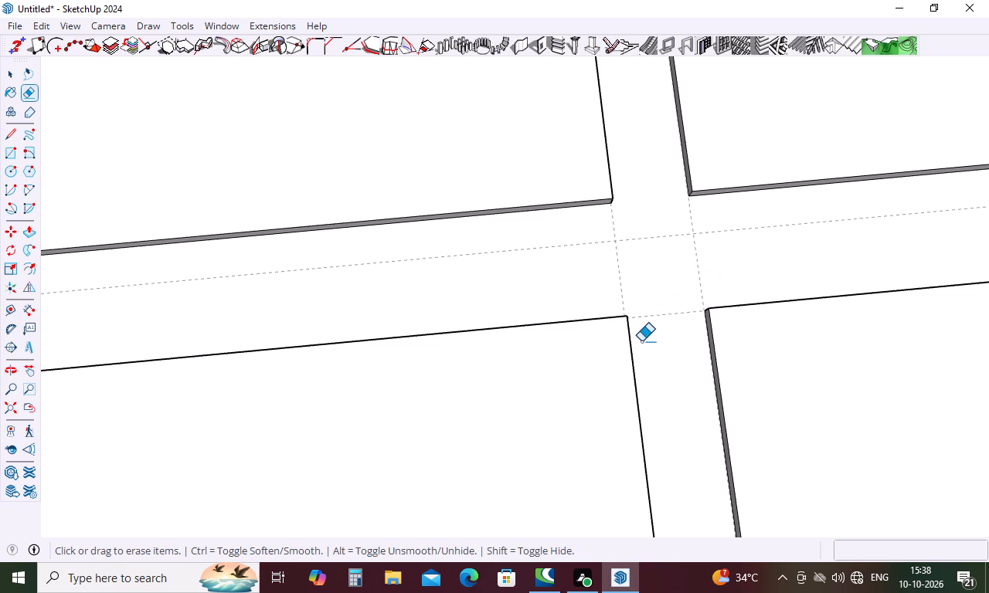
Erase the leftover edges at the top of the vertical gap between the first and second bays.
scroll(641, 361, down, 16)
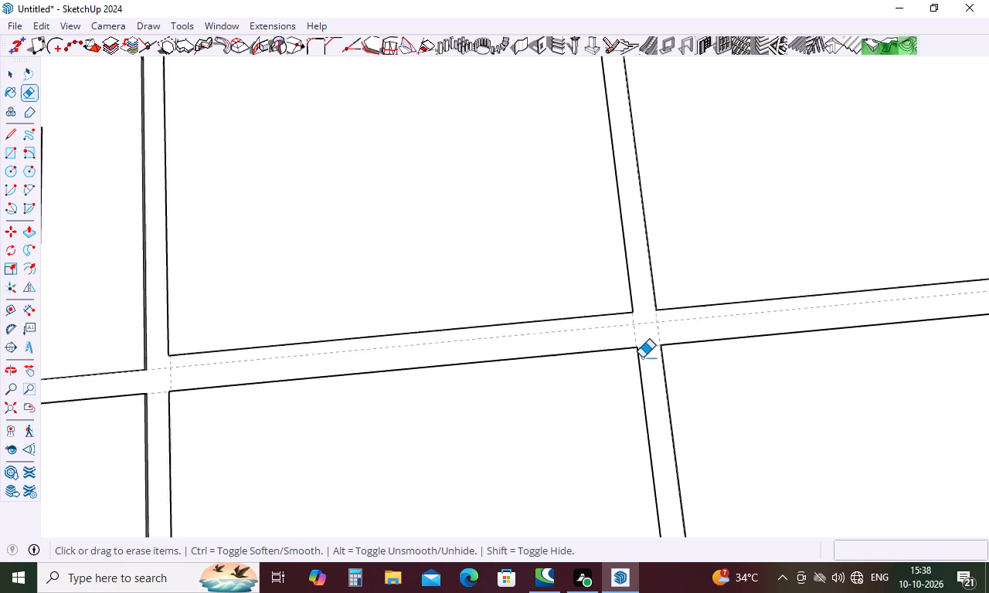
scroll(642, 357, down, 6)
scroll(634, 201, up, 15)
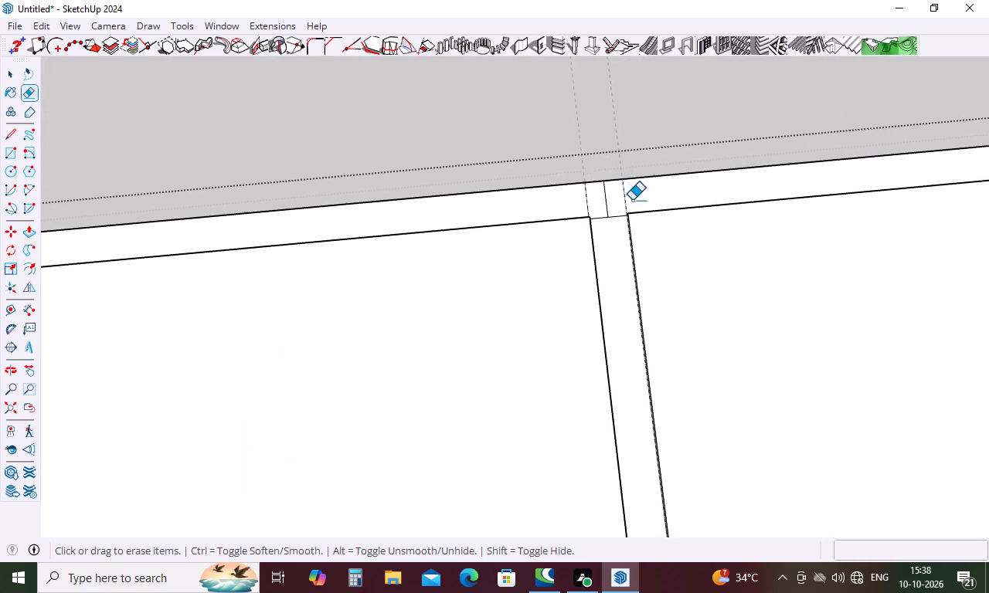
scroll(632, 200, up, 1)
drag(630, 199, 566, 208)
drag(587, 208, 585, 259)
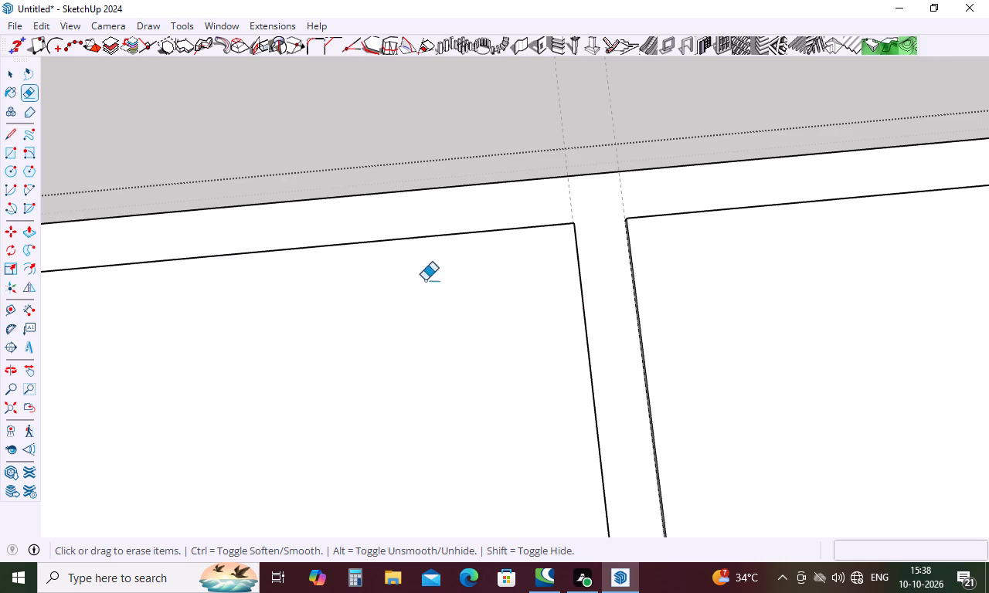
Erase the centre line and leftover edges at the top of the vertical gap between the second and third bays.
scroll(398, 271, down, 17)
scroll(708, 216, up, 5)
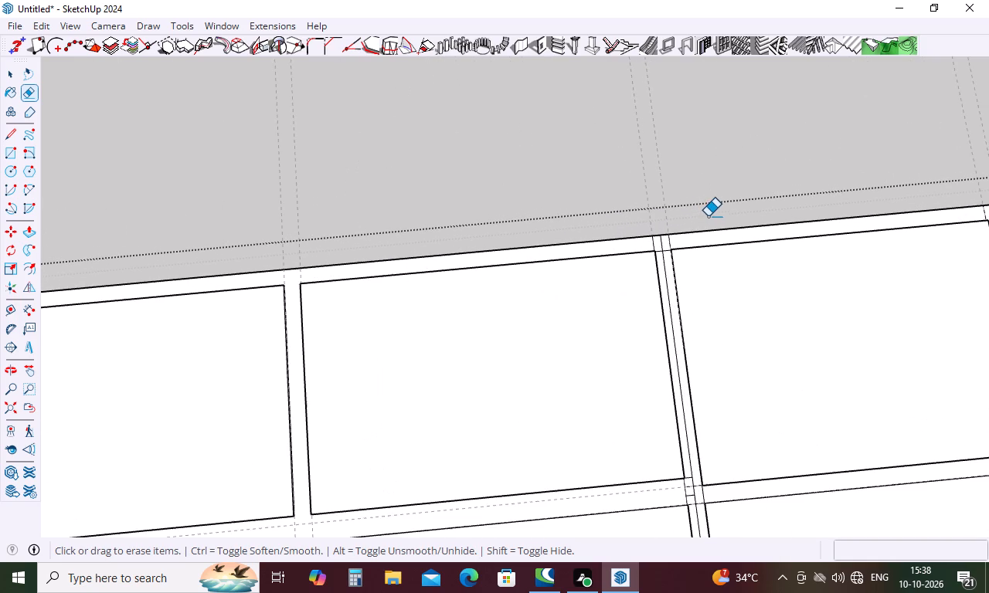
scroll(688, 226, up, 8)
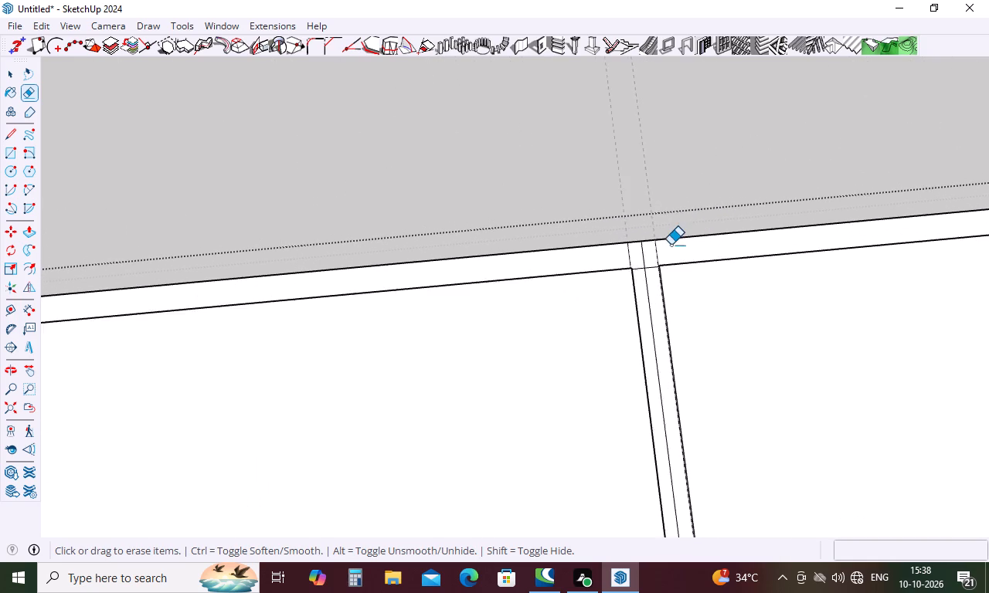
scroll(671, 245, up, 3)
drag(664, 246, 579, 264)
drag(647, 266, 617, 313)
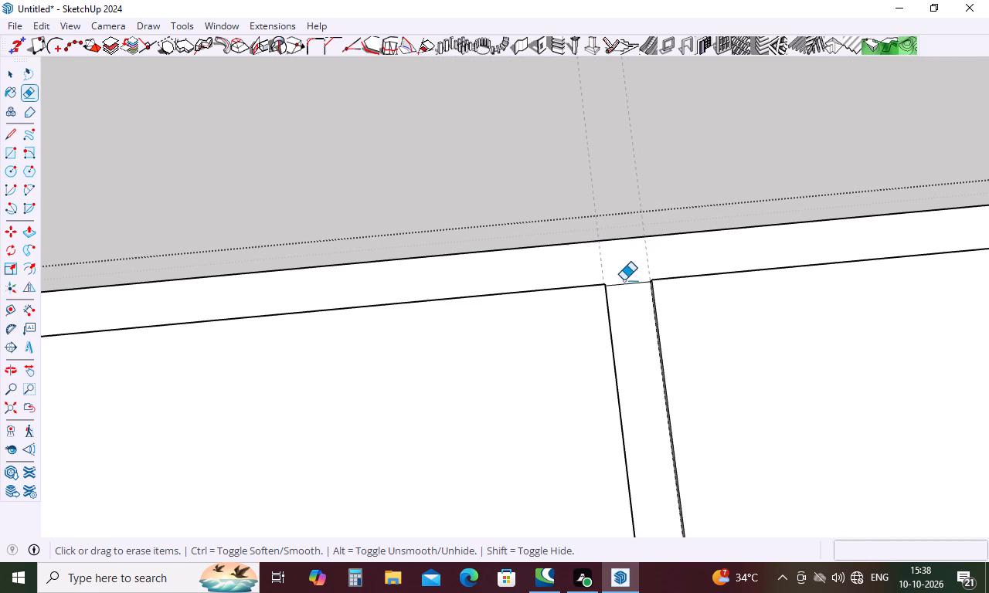
drag(624, 280, 624, 291)
Erase the leftover lines at the gap crossing between the second and third bays.
scroll(583, 217, down, 18)
scroll(610, 382, up, 5)
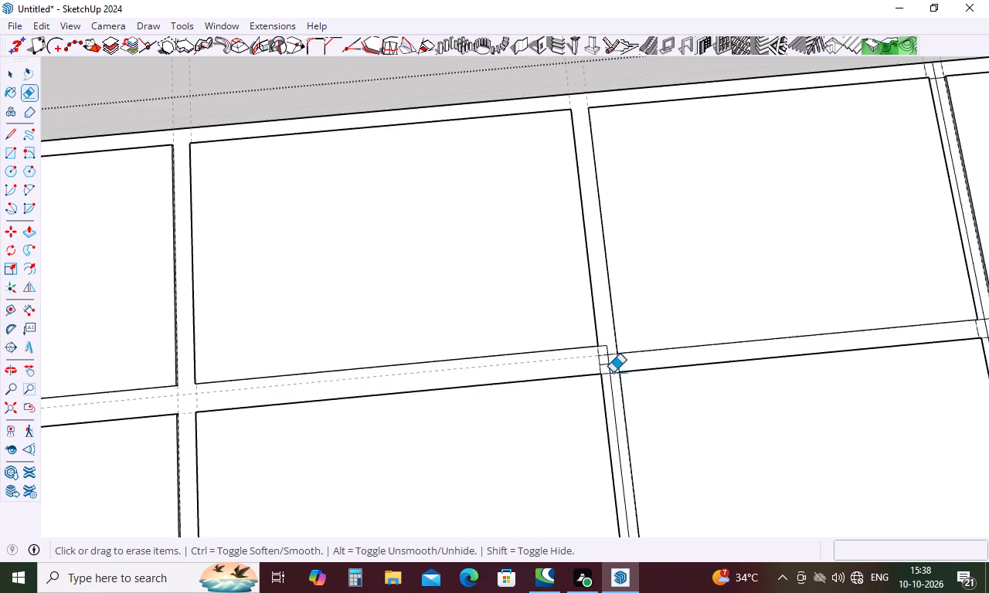
scroll(613, 372, down, 3)
scroll(613, 373, up, 16)
drag(616, 277, 596, 370)
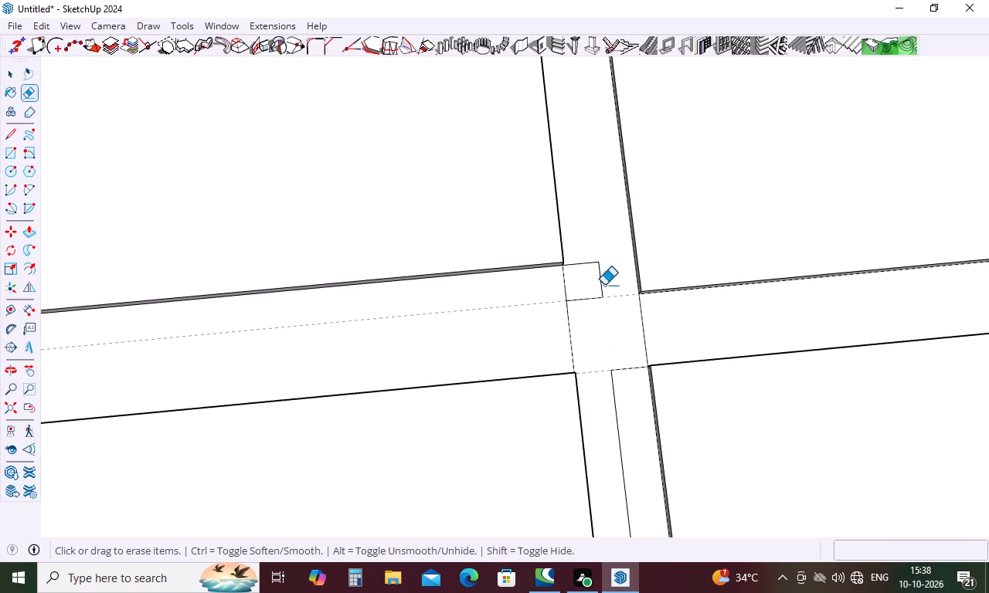
Erase the remaining leftover lines at the gap crossing between the second and third bays, including the lower gap's centre line.
drag(604, 284, 596, 293)
drag(596, 262, 590, 276)
drag(590, 295, 590, 329)
drag(603, 357, 603, 398)
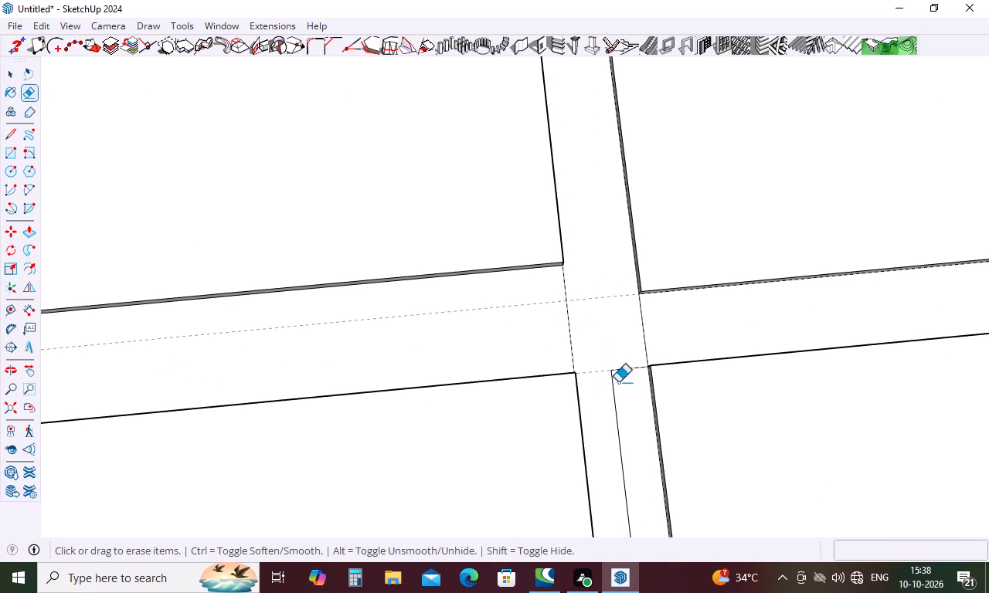
drag(620, 380, 616, 391)
drag(669, 323, 638, 348)
drag(630, 360, 624, 378)
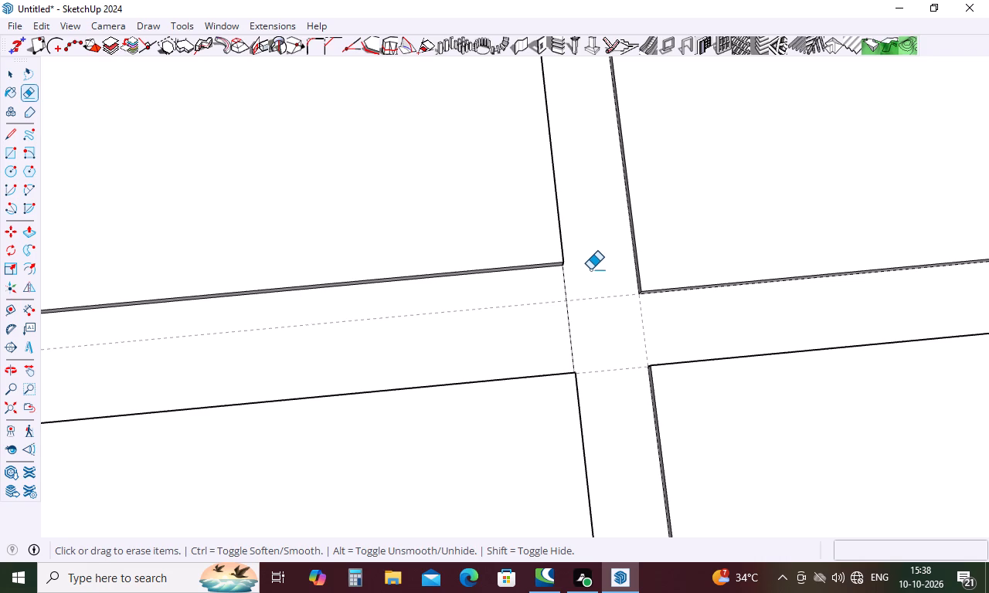
scroll(590, 269, down, 8)
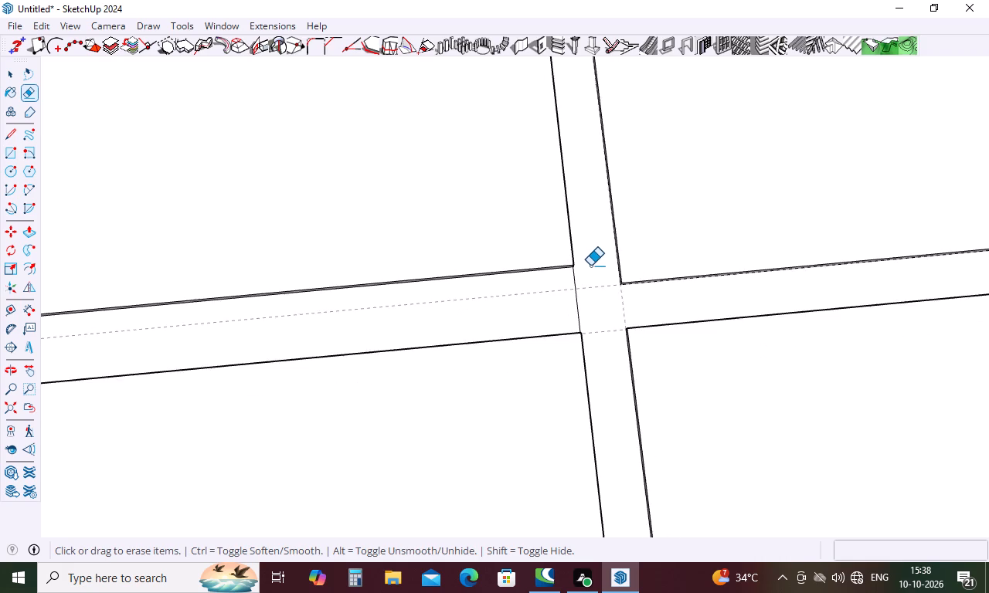
scroll(590, 266, down, 8)
scroll(590, 270, up, 16)
drag(584, 280, 583, 280)
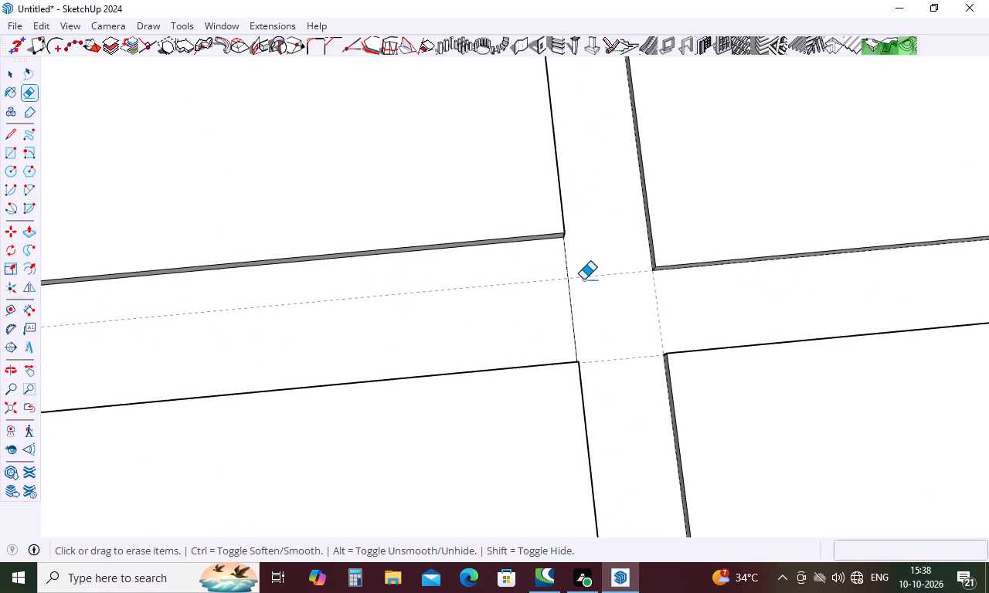
drag(583, 280, 571, 293)
Erase the centre line and leftover edges at the top of the vertical gap between the third and fourth bays.
scroll(562, 254, down, 18)
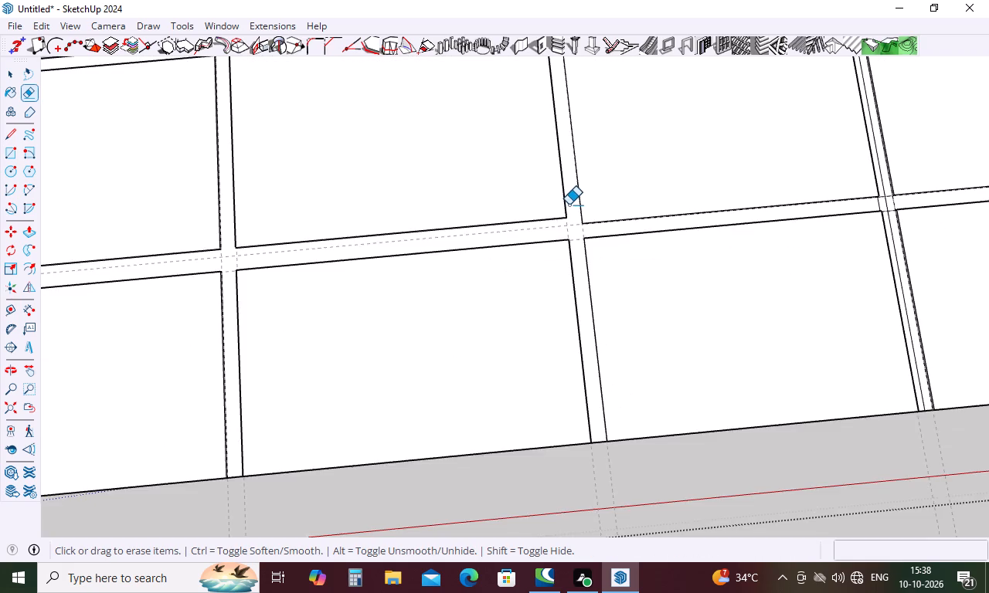
scroll(569, 205, down, 17)
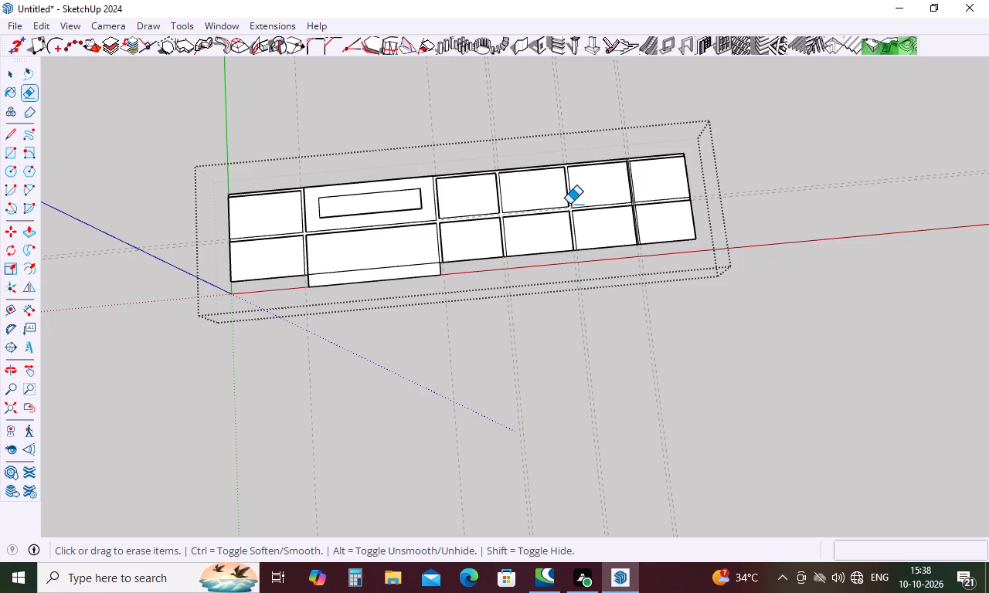
scroll(573, 243, up, 13)
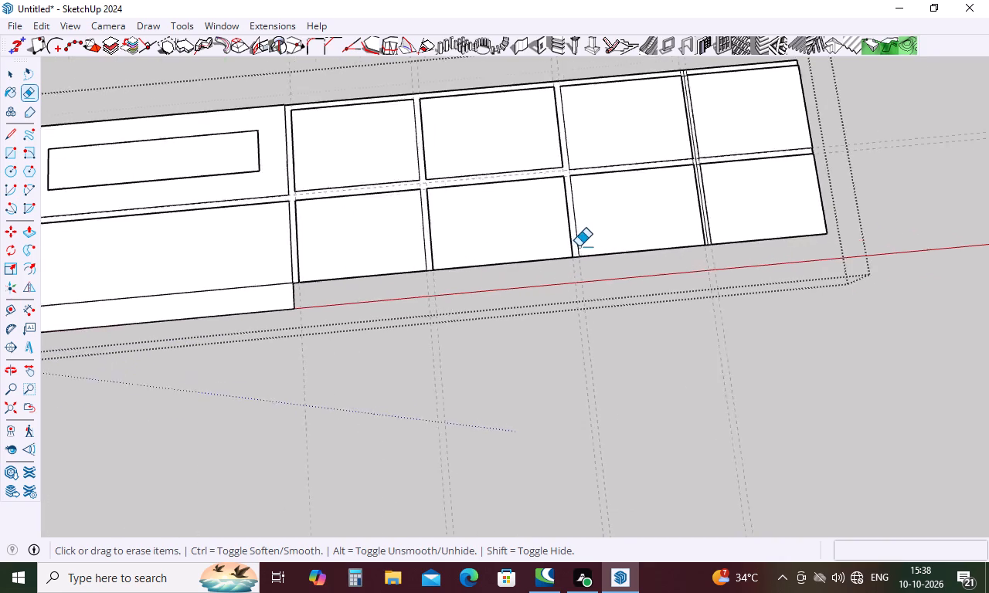
scroll(579, 246, up, 2)
scroll(579, 202, down, 10)
scroll(612, 127, up, 5)
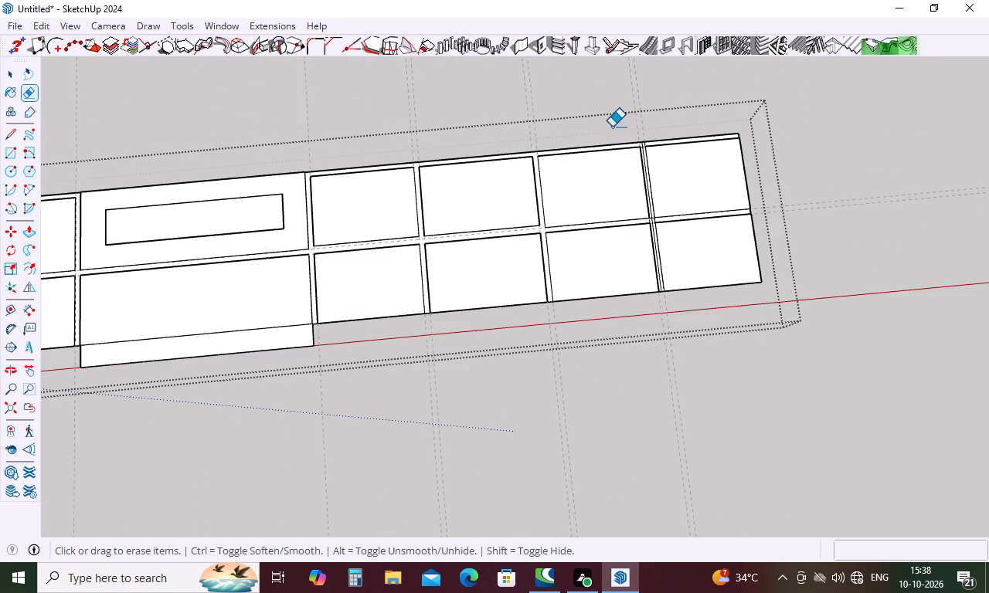
scroll(627, 139, up, 5)
scroll(657, 138, up, 20)
scroll(657, 138, up, 2)
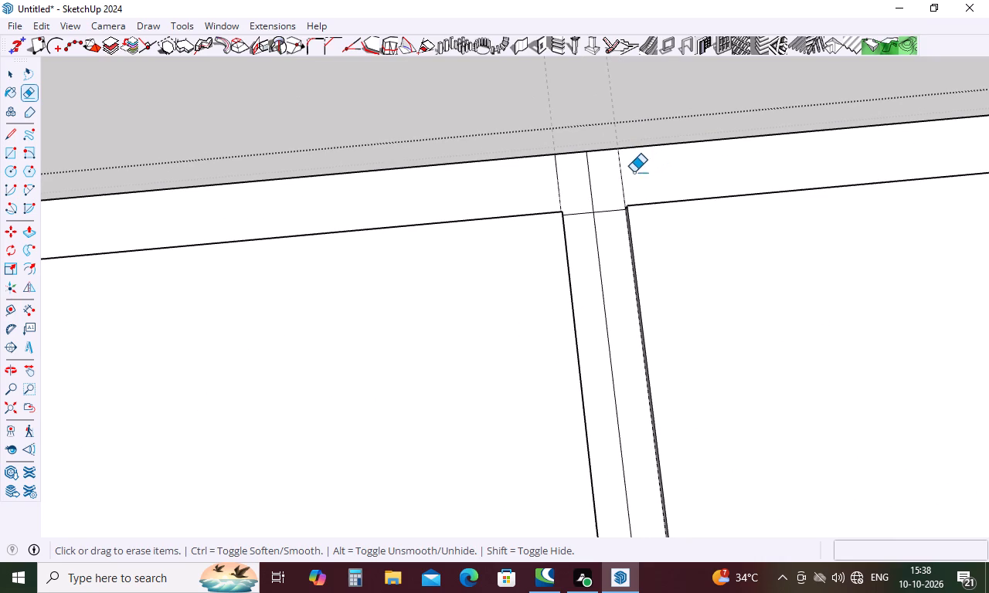
drag(634, 172, 552, 190)
drag(573, 200, 573, 230)
drag(602, 210, 600, 226)
drag(596, 236, 593, 248)
Erase the leftover lines at the gap crossing between the third and fourth bays, including the lower gap's centre line.
scroll(583, 164, down, 18)
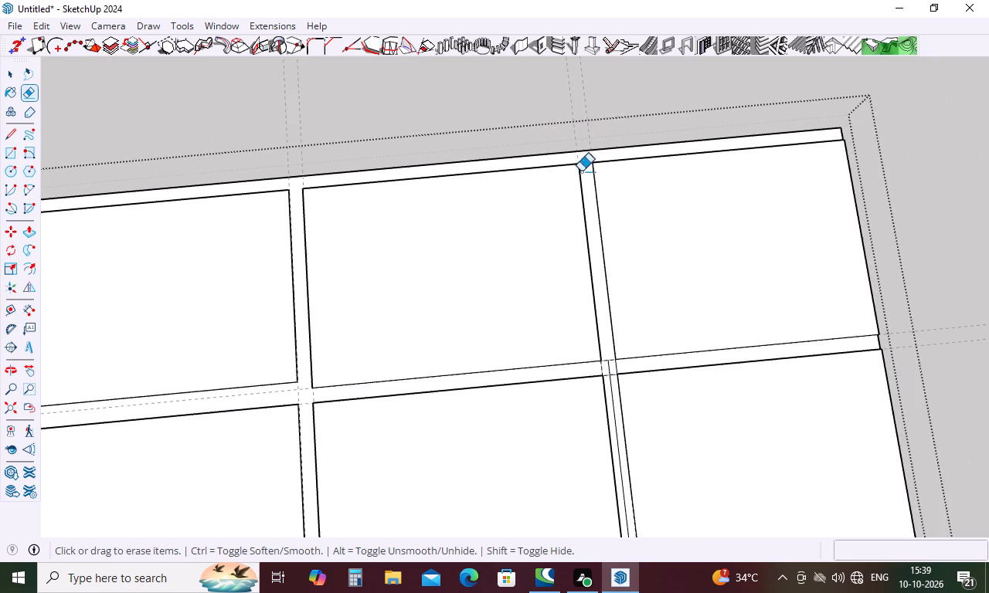
scroll(628, 394, up, 17)
drag(678, 322, 673, 327)
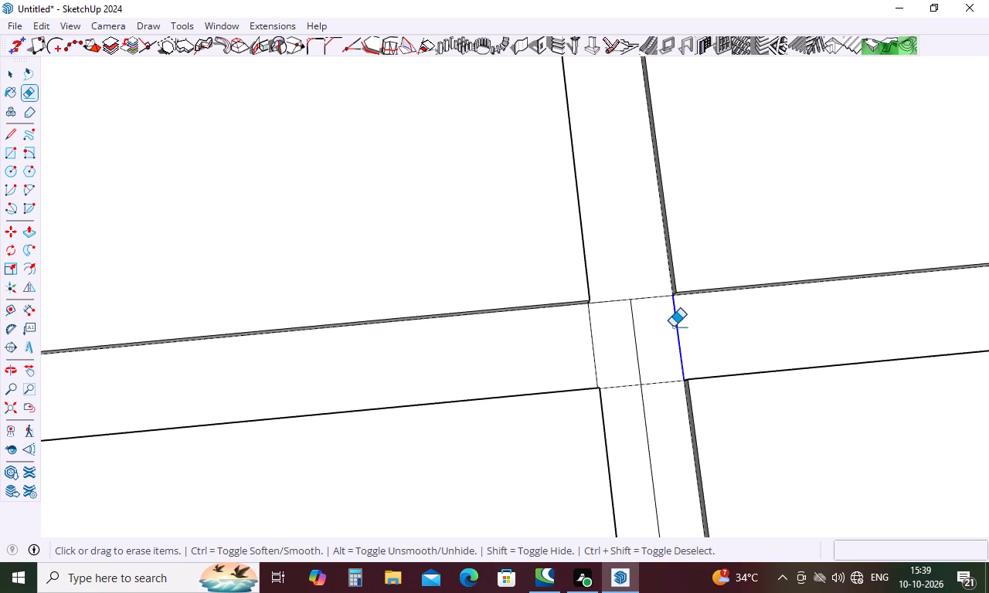
drag(673, 327, 592, 354)
drag(622, 286, 622, 334)
drag(629, 381, 630, 404)
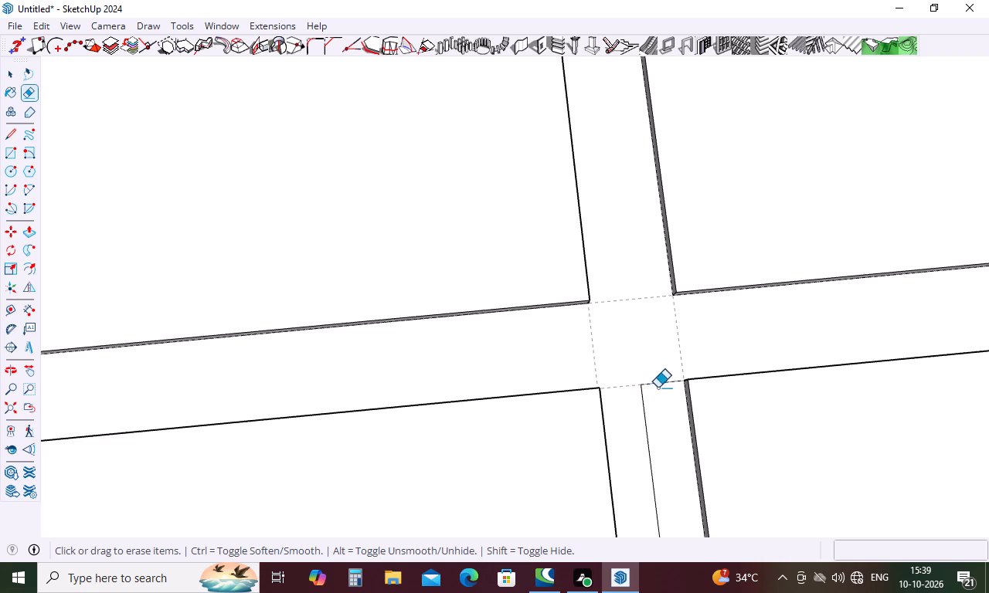
drag(658, 385, 652, 401)
drag(652, 402, 644, 422)
Finish editing the sink elevation group and leave it.
scroll(619, 256, down, 18)
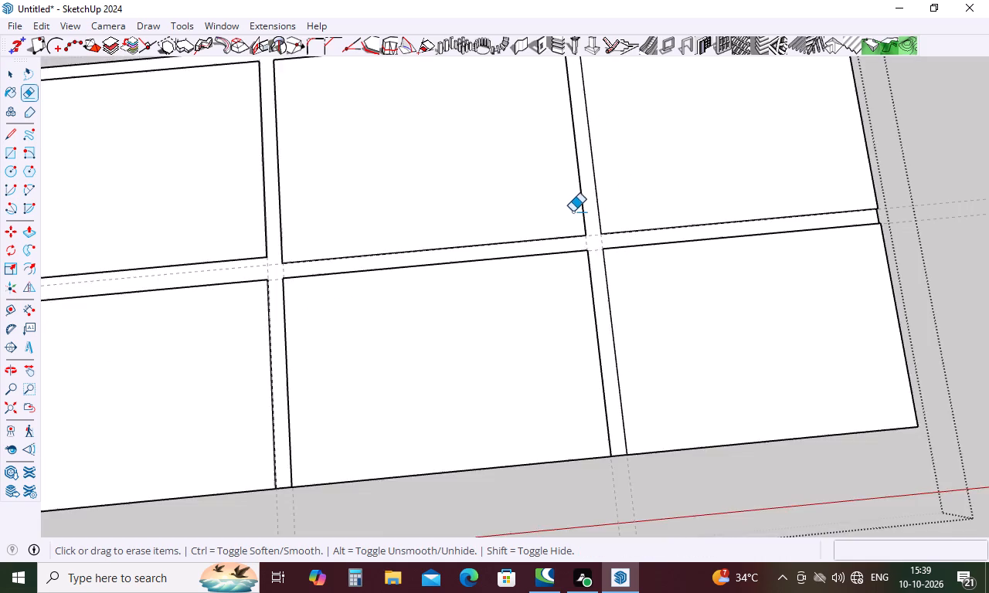
scroll(573, 212, down, 5)
scroll(743, 84, up, 5)
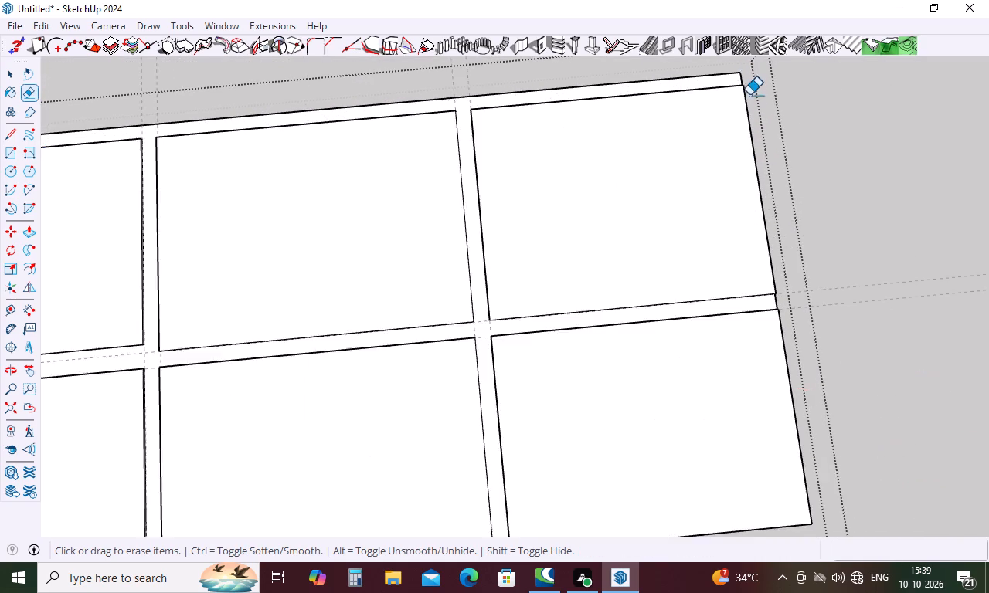
scroll(749, 102, up, 6)
middle_drag(747, 120, 521, 175)
scroll(718, 192, down, 5)
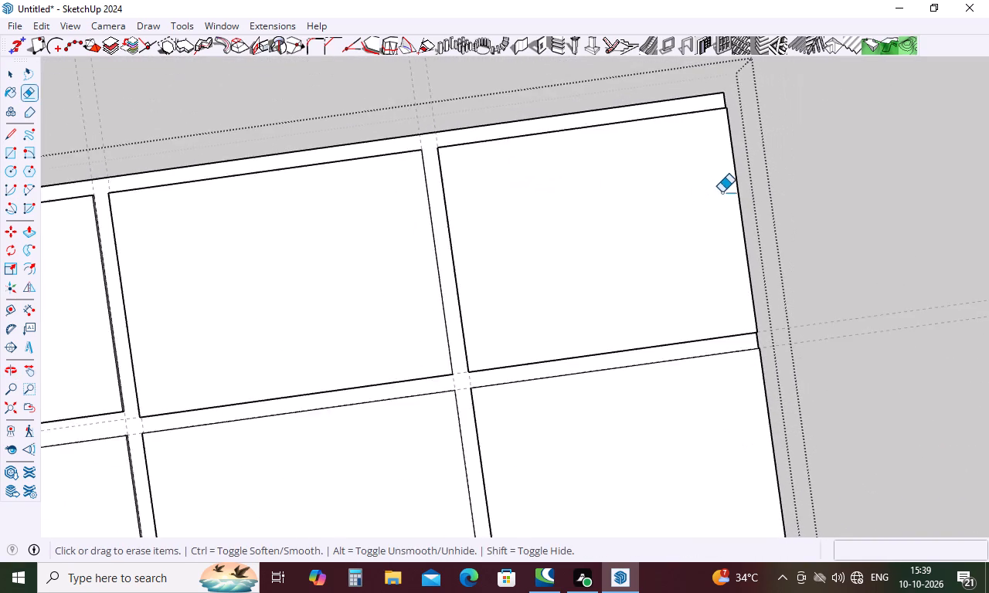
scroll(723, 192, down, 16)
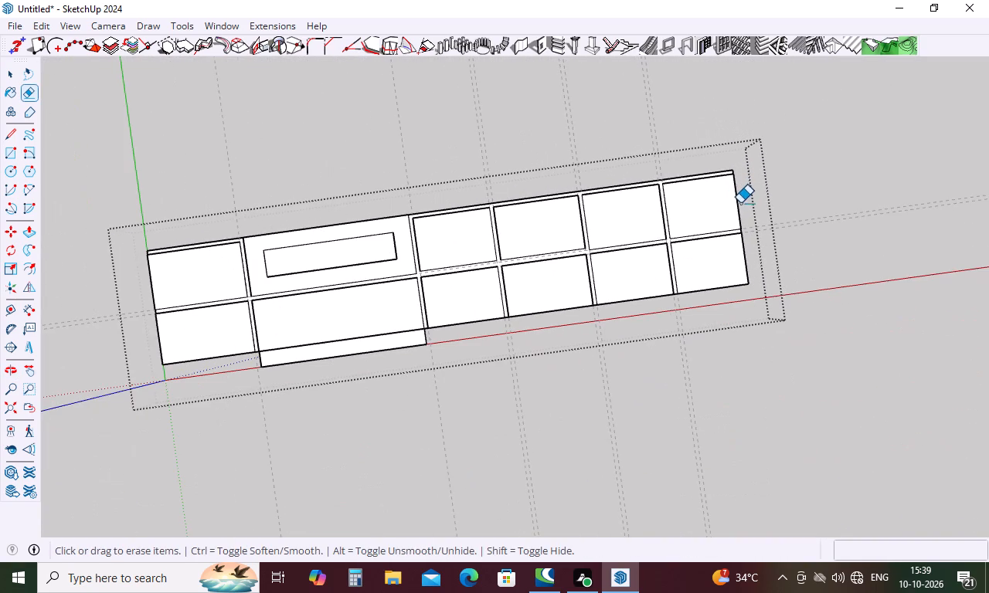
key(space)
click(702, 369)
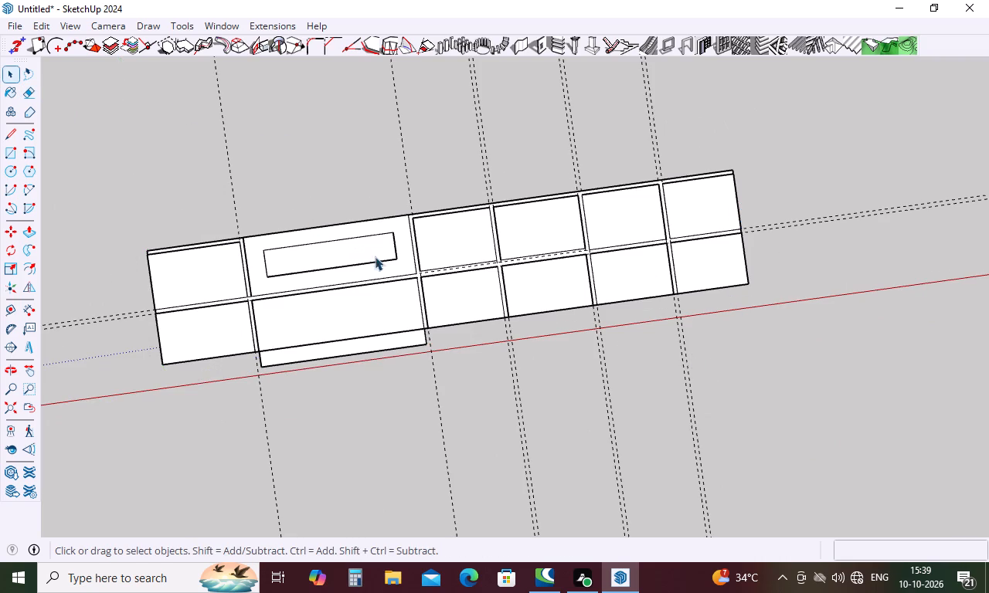
Delete all construction guides from the model.
scroll(411, 276, up, 10)
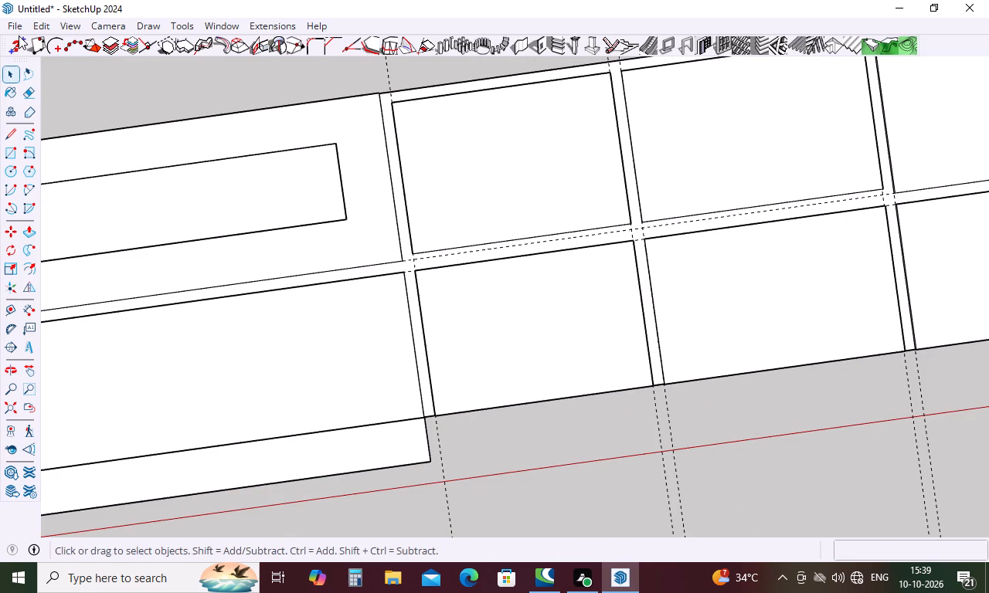
click(36, 21)
click(73, 178)
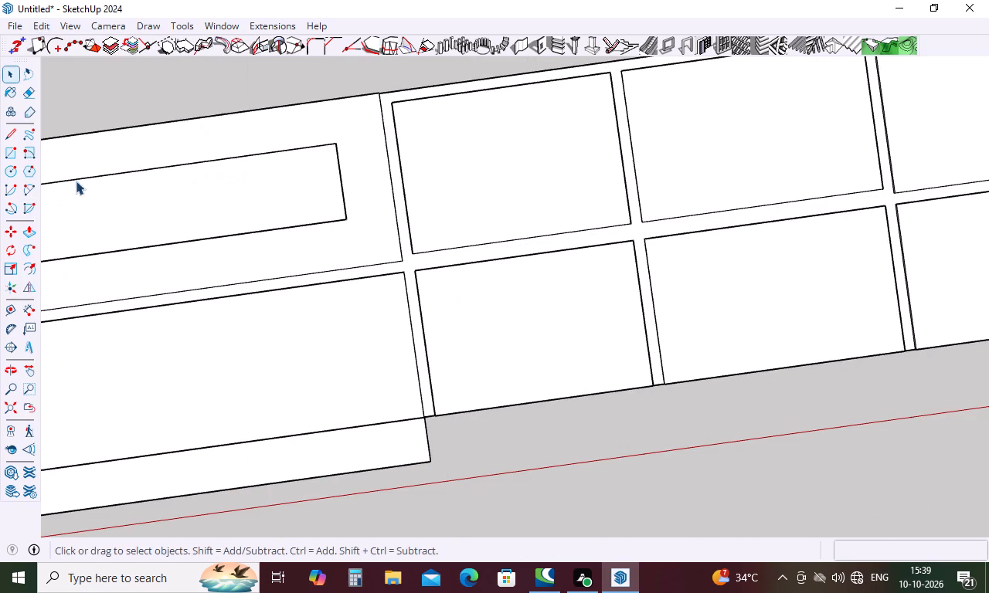
Examine the cleaned sink elevation's position relative to the plans and the U-shaped 3D base cabinet model.
scroll(535, 300, down, 10)
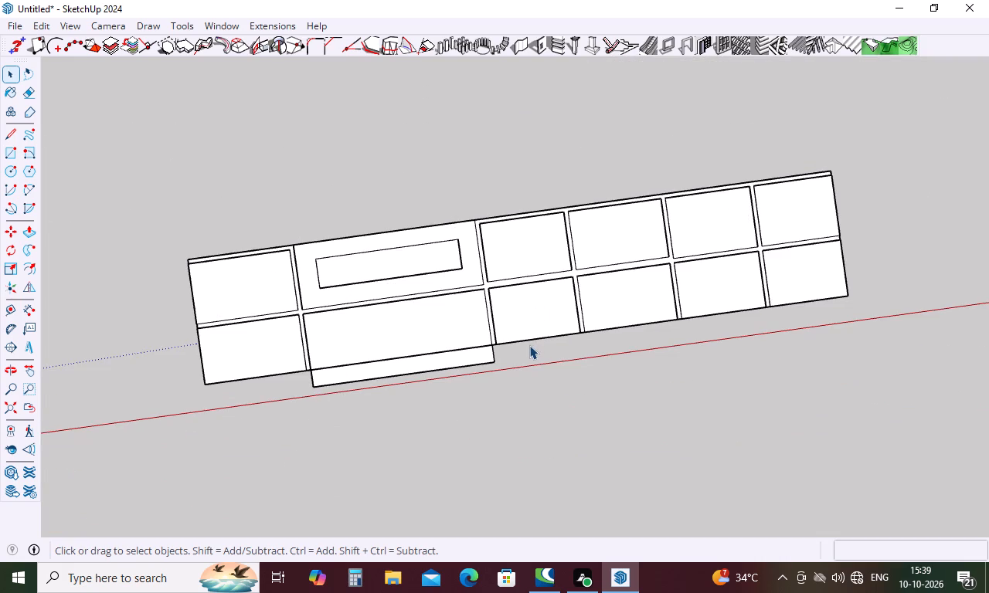
scroll(529, 345, down, 10)
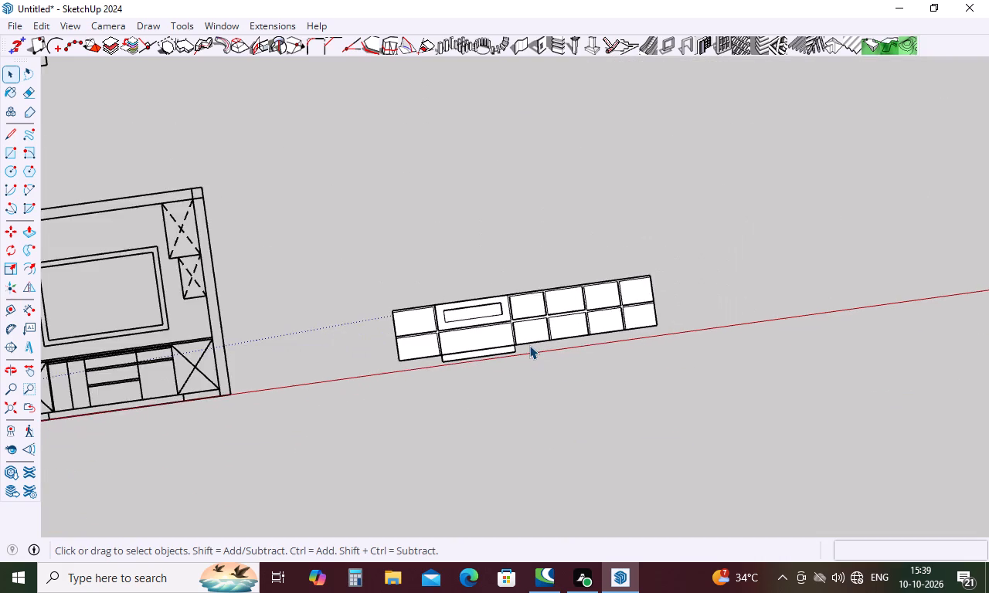
scroll(529, 345, down, 10)
middle_drag(686, 302, 695, 66)
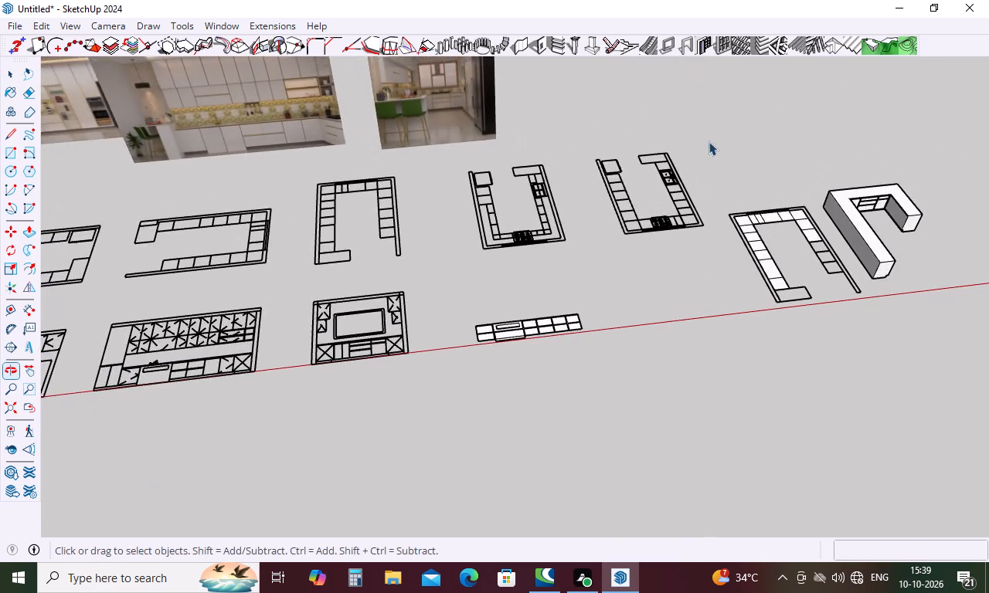
scroll(849, 348, up, 5)
middle_drag(858, 306, 645, 180)
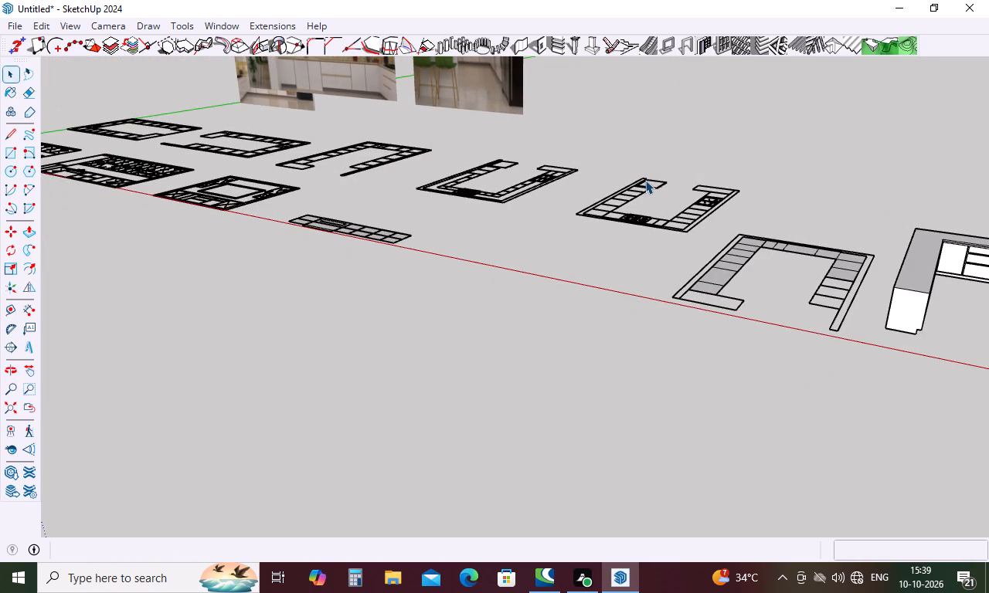
scroll(845, 253, up, 1)
scroll(817, 227, down, 10)
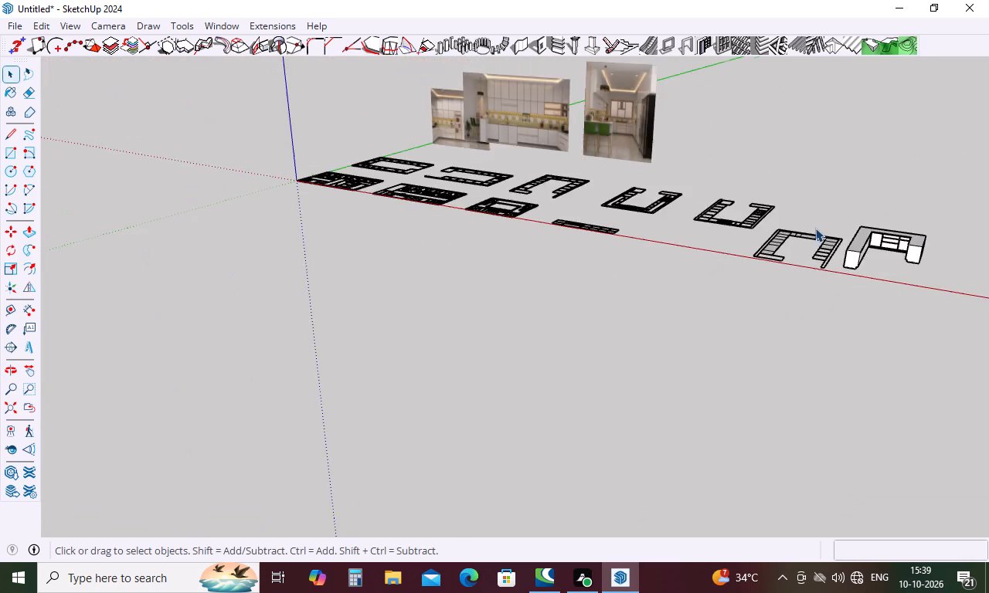
scroll(981, 259, up, 20)
scroll(981, 259, up, 9)
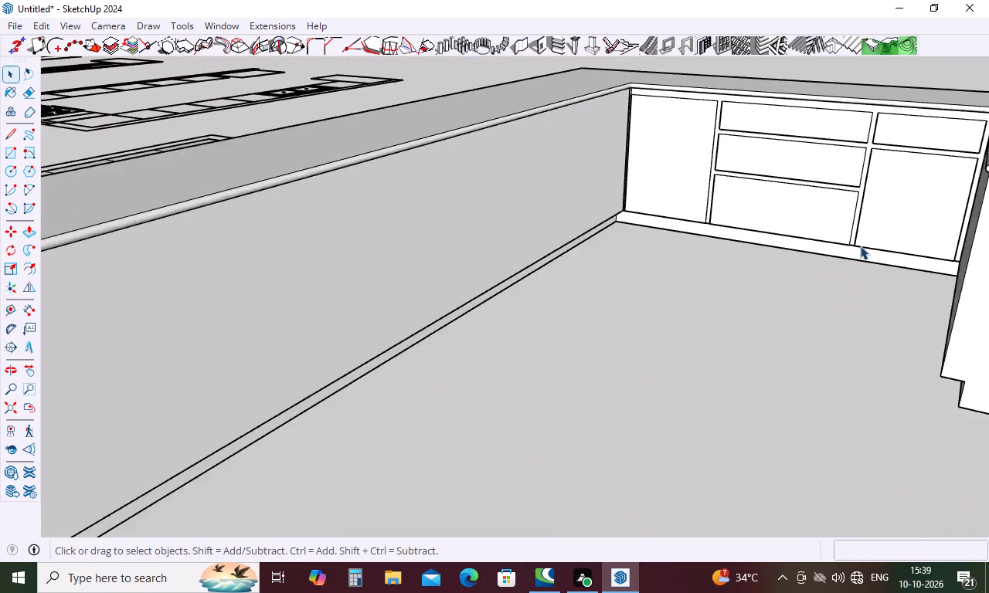
scroll(860, 246, up, 2)
scroll(860, 238, down, 20)
scroll(860, 238, down, 5)
middle_drag(500, 287, 498, 293)
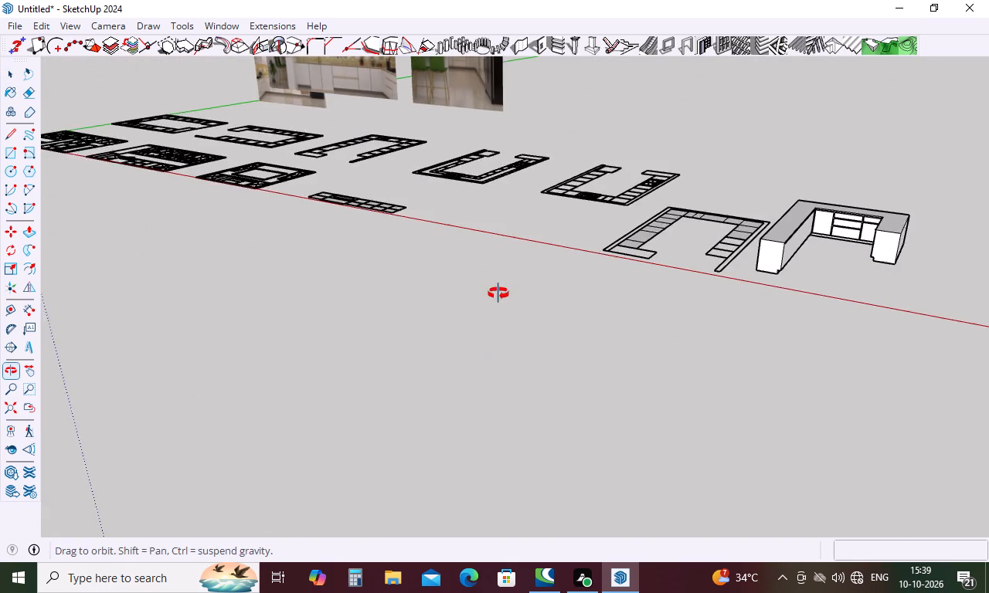
middle_drag(498, 293, 859, 321)
Rotate the sink elevation 90° about the red axis from its lower end corner to stand it upright.
scroll(453, 307, down, 6)
middle_drag(438, 303, 412, 315)
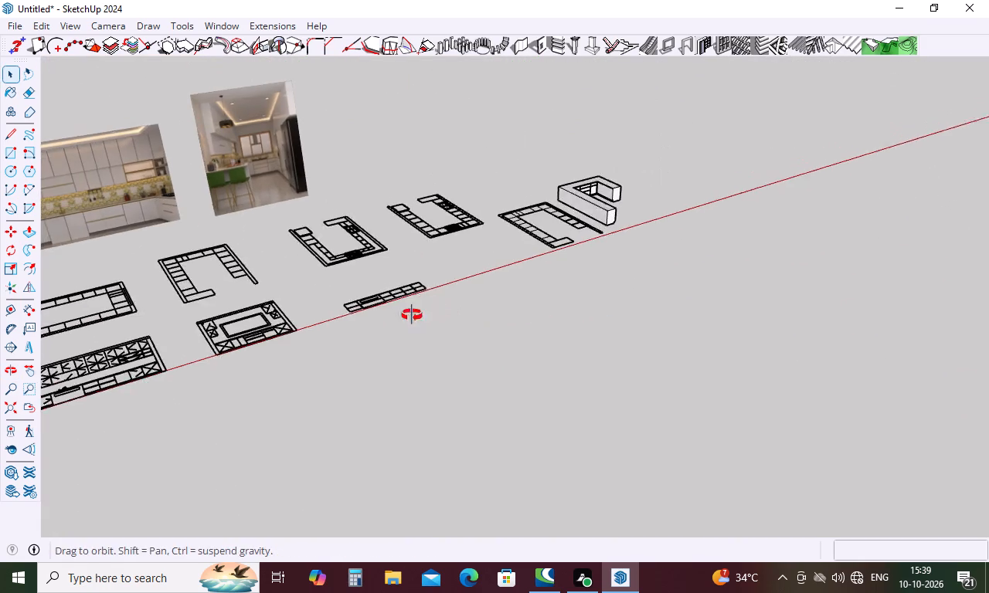
middle_drag(412, 315, 313, 330)
scroll(294, 276, up, 20)
scroll(294, 276, up, 2)
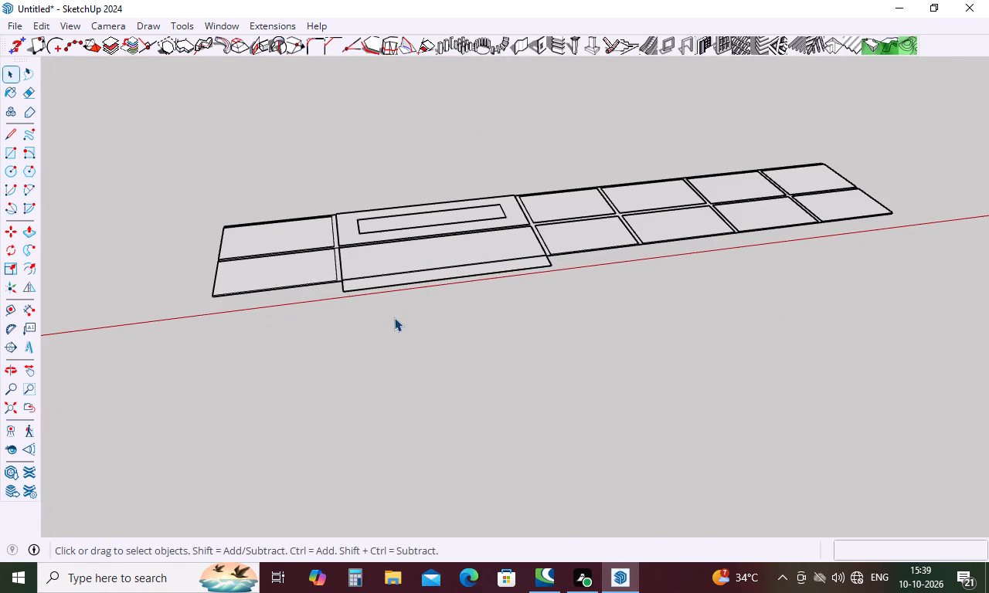
key(m)
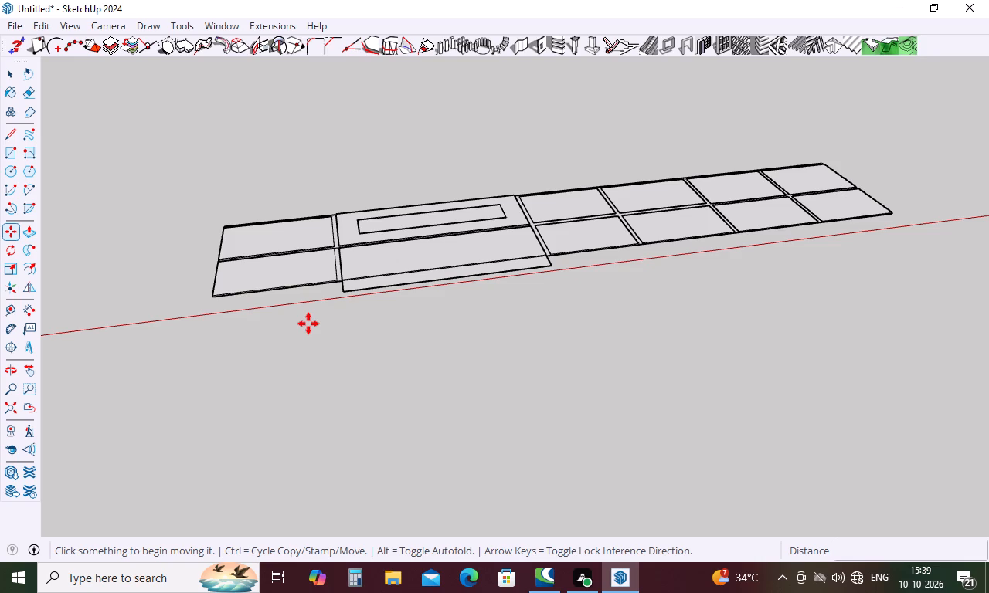
key(Escape)
key(q)
scroll(314, 321, down, 10)
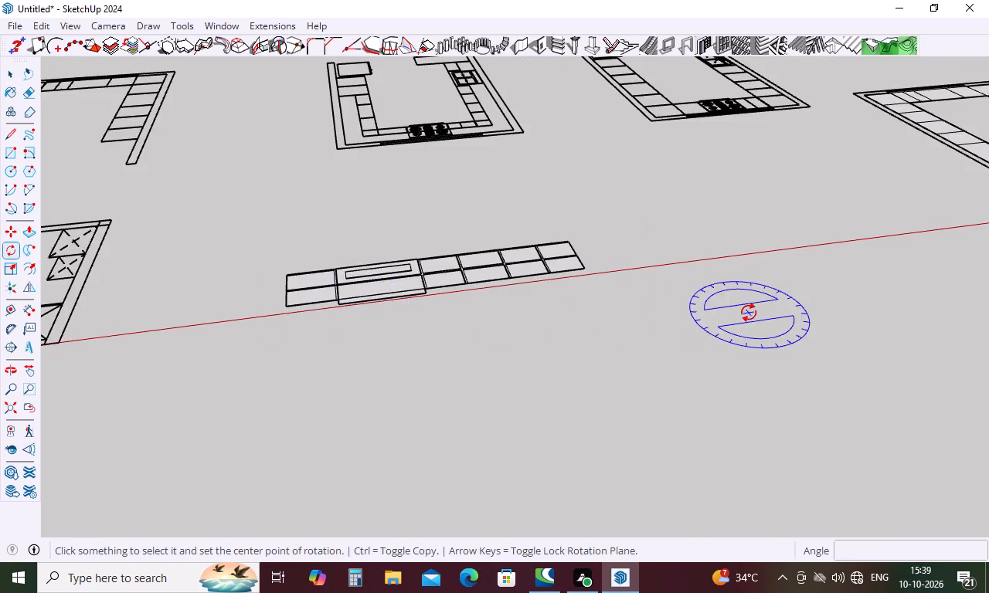
middle_drag(749, 312, 407, 313)
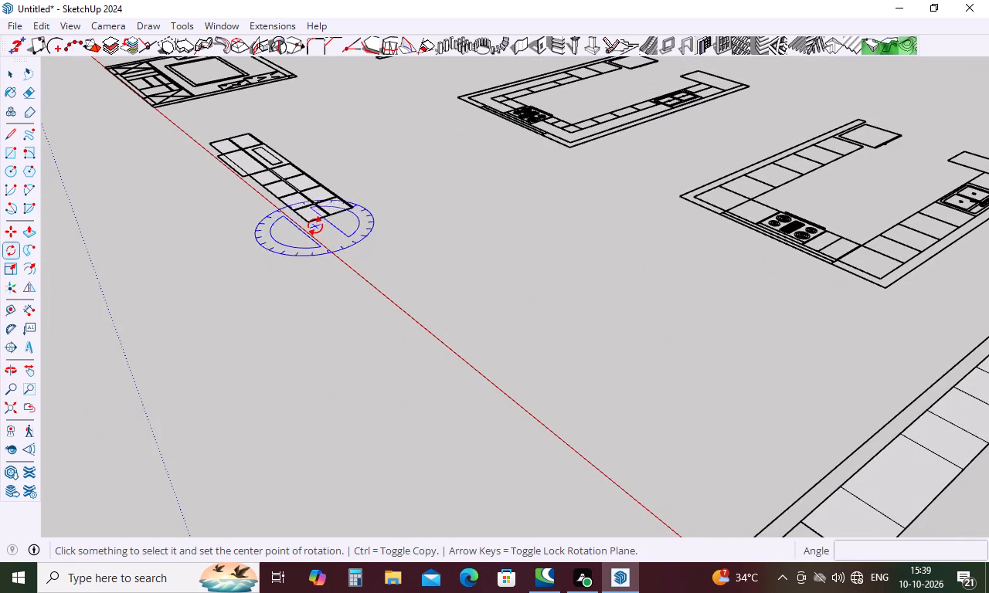
scroll(311, 220, up, 5)
middle_drag(325, 231, 291, 173)
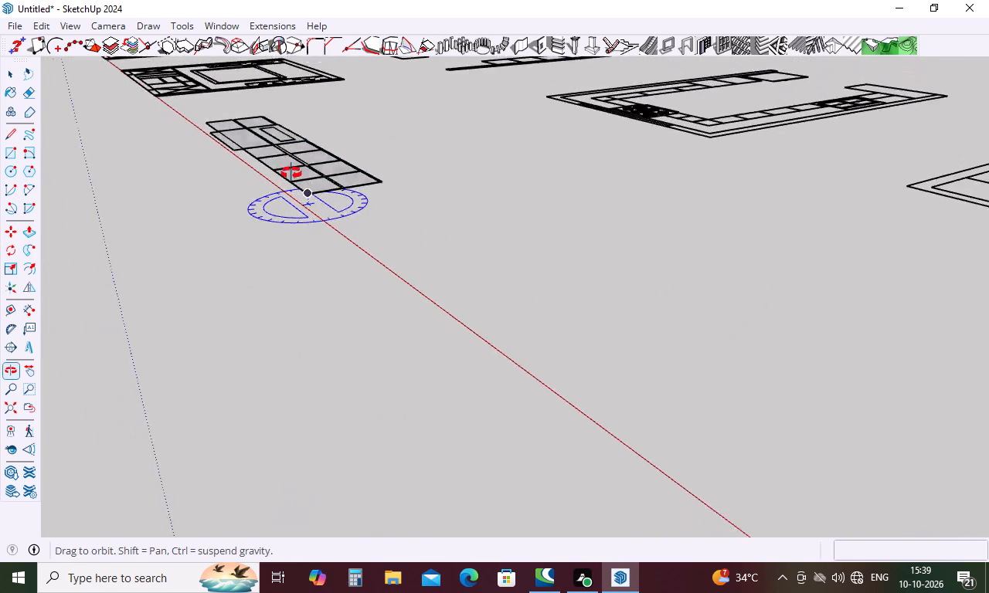
middle_drag(291, 173, 288, 160)
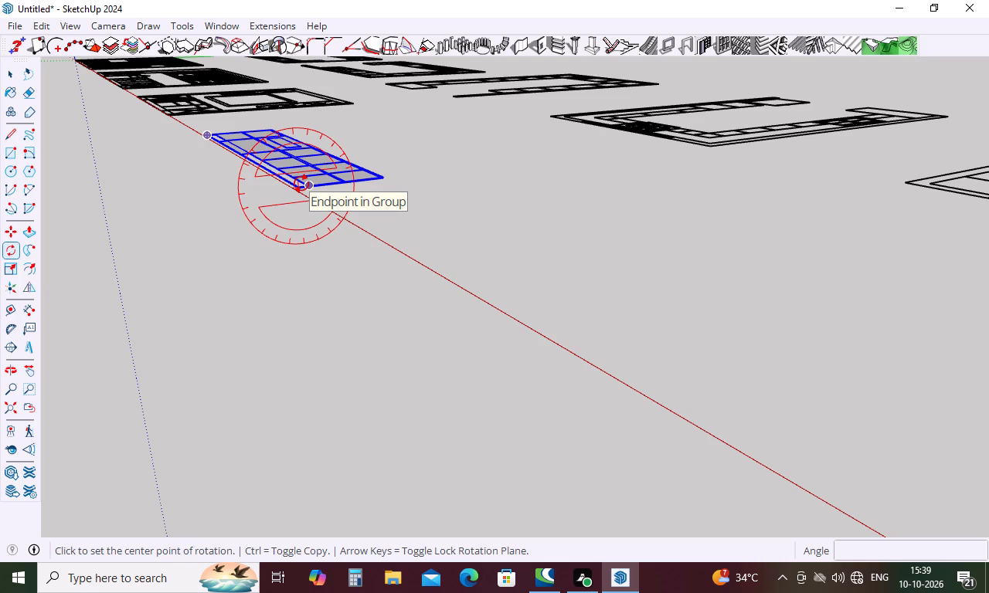
key(Down)
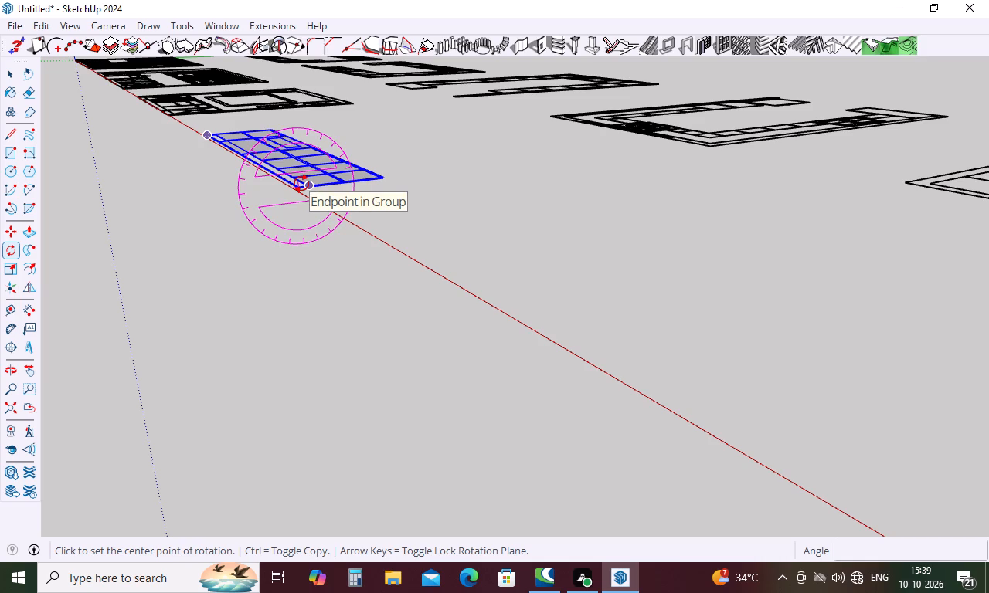
key(Left)
key(Right)
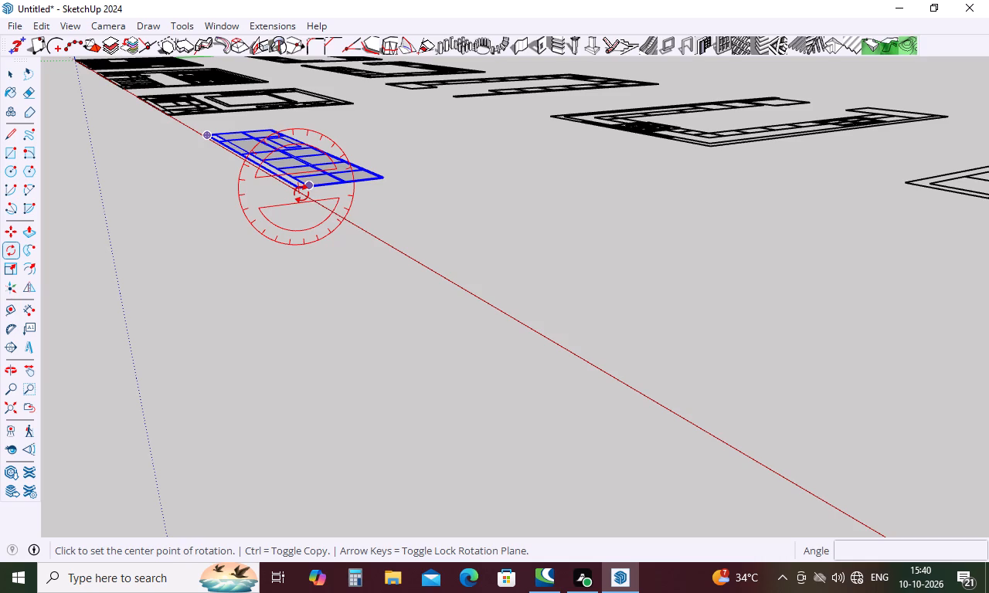
click(309, 188)
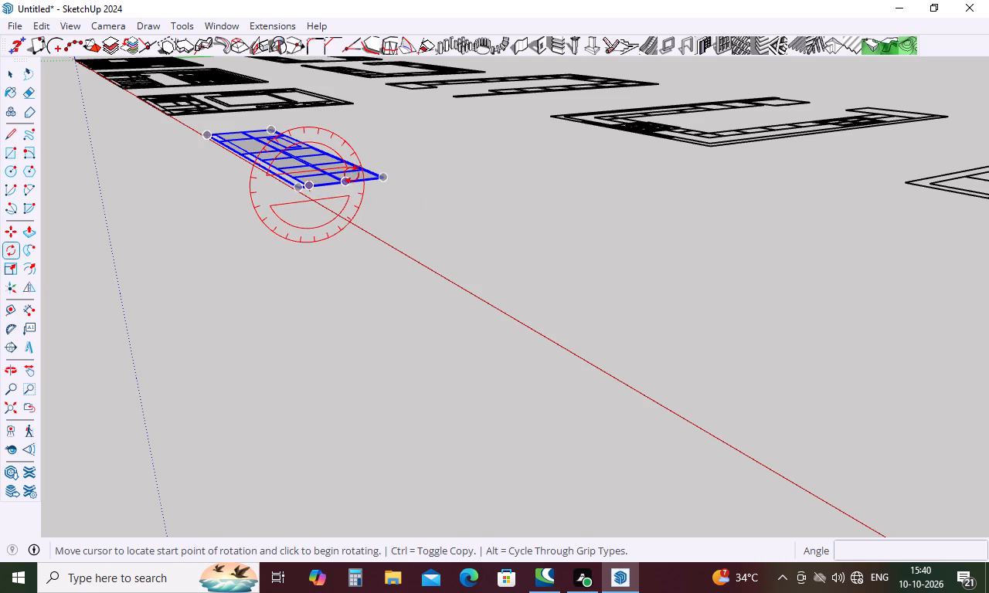
click(362, 180)
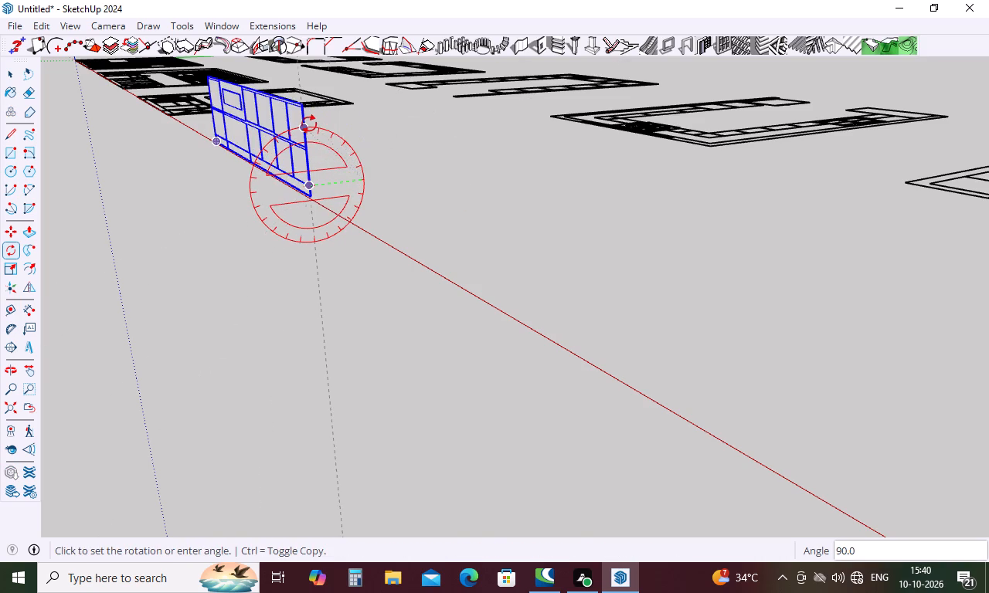
click(307, 124)
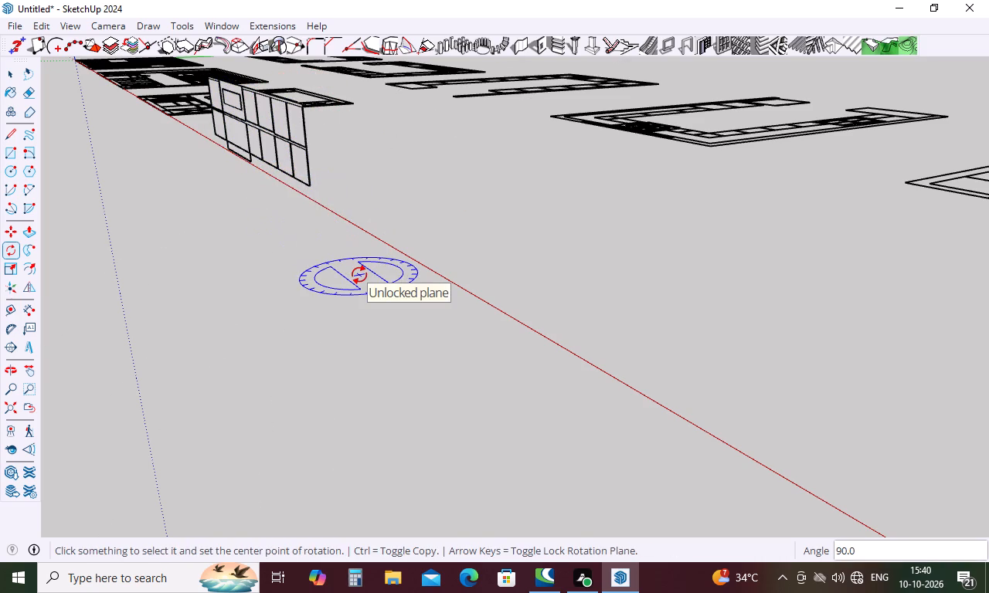
key(space)
Move the upright sink elevation from the flat drawings to just in front of the U-shaped 3D base cabinets.
scroll(405, 225, down, 4)
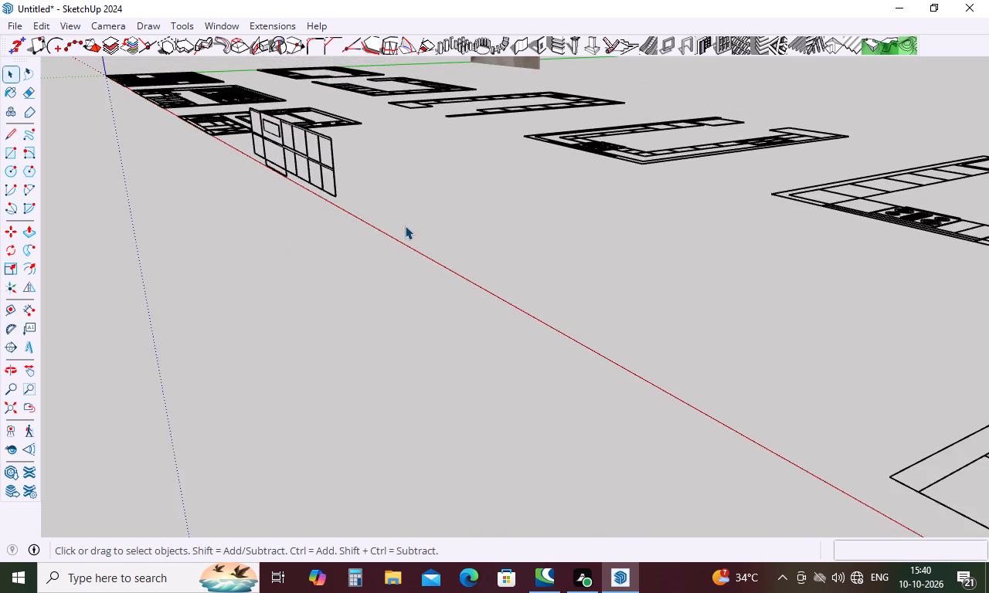
middle_drag(404, 227, 238, 255)
scroll(203, 159, up, 12)
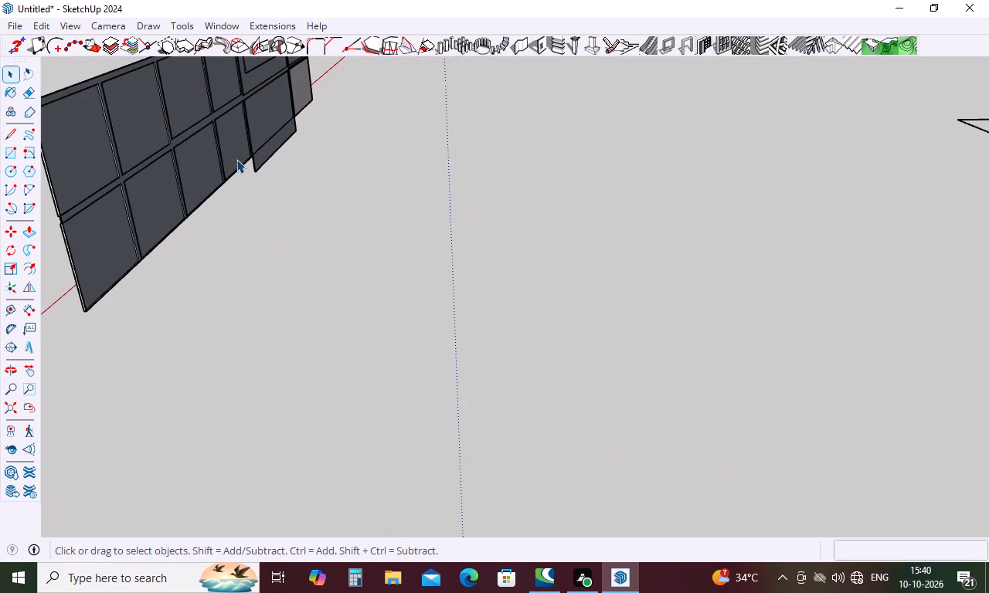
middle_drag(240, 172, 403, 243)
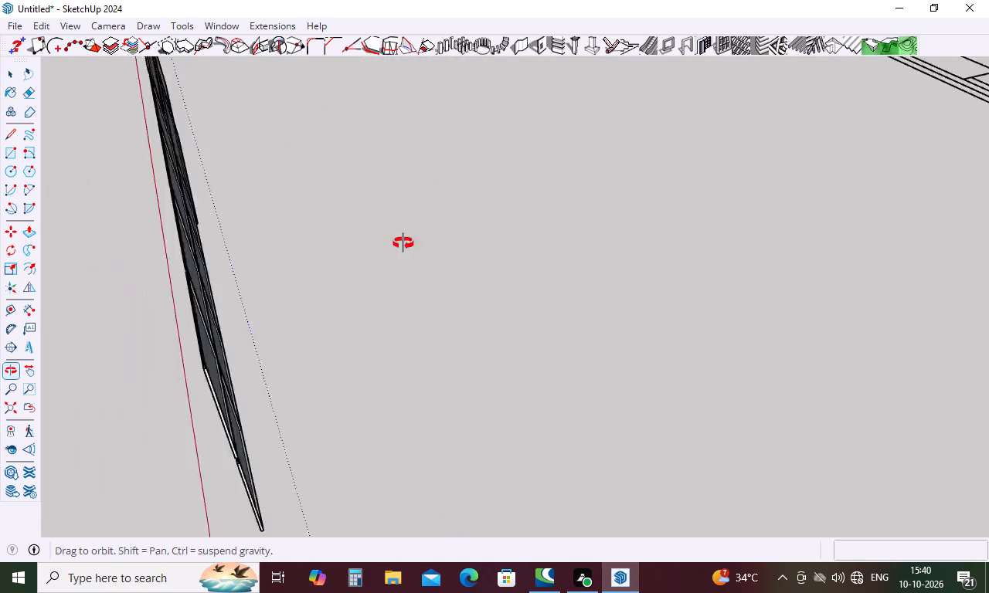
middle_drag(403, 243, 627, 225)
scroll(515, 293, down, 12)
middle_drag(515, 338, 666, 138)
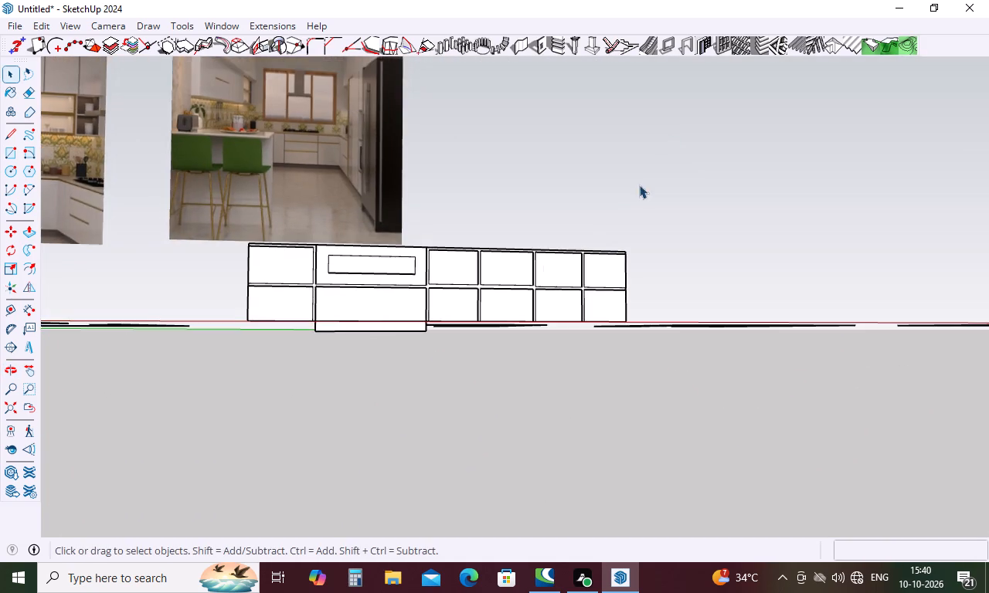
scroll(445, 304, up, 4)
key(m)
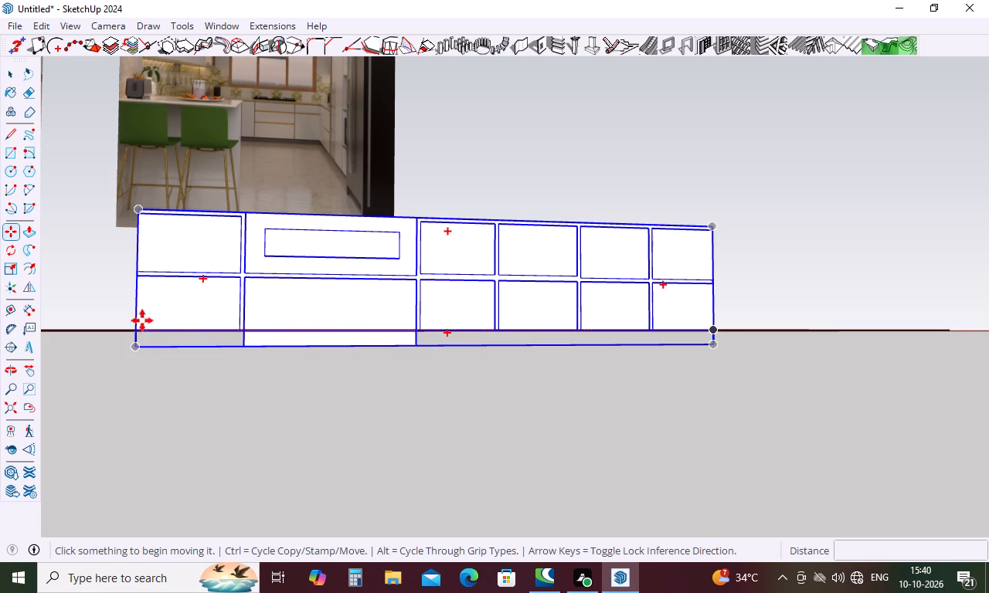
drag(134, 329, 141, 325)
scroll(5, 592, down, 4)
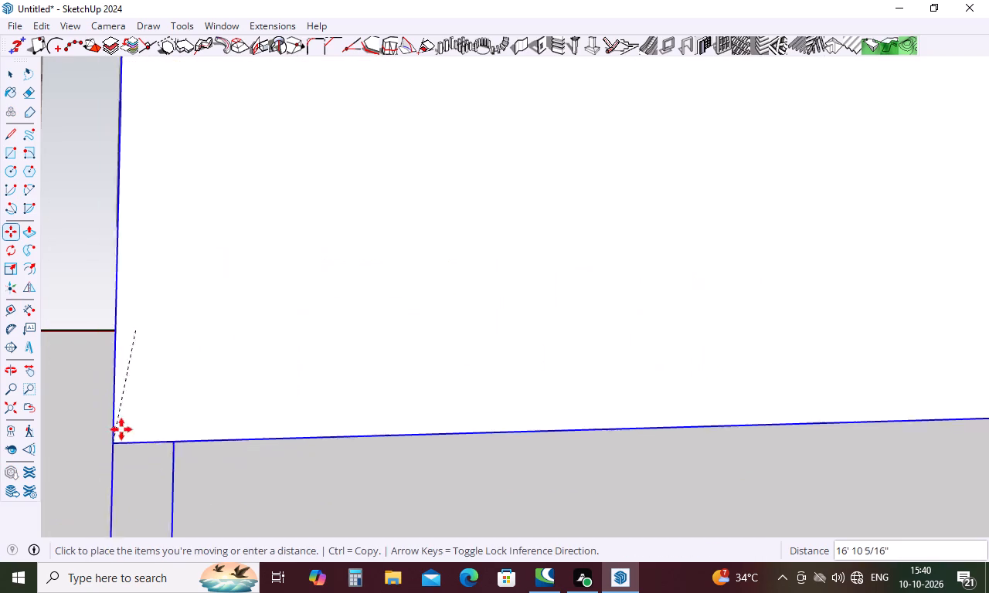
scroll(187, 361, down, 11)
scroll(179, 382, down, 11)
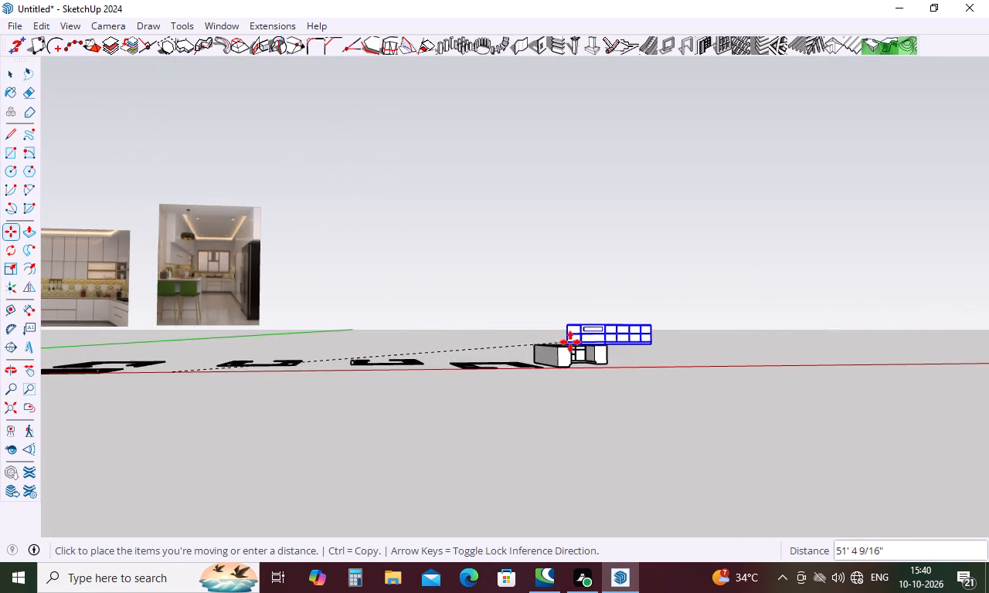
middle_drag(578, 341, 85, 503)
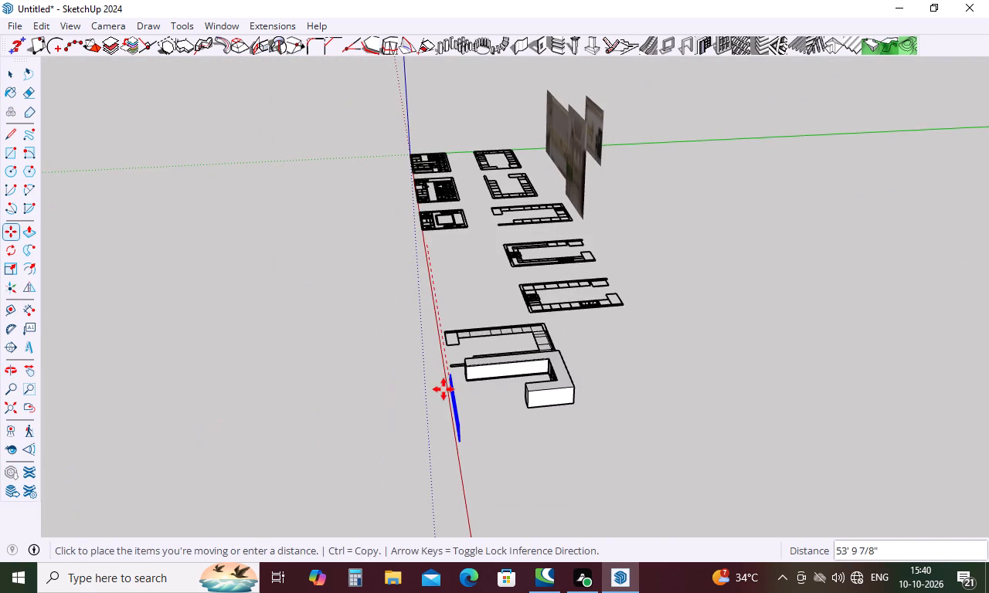
click(486, 420)
Rotate the upright sink elevation 90° about the vertical axis at its lower corner, parallel to the cabinets' long leg.
middle_drag(548, 435, 648, 343)
scroll(634, 434, up, 9)
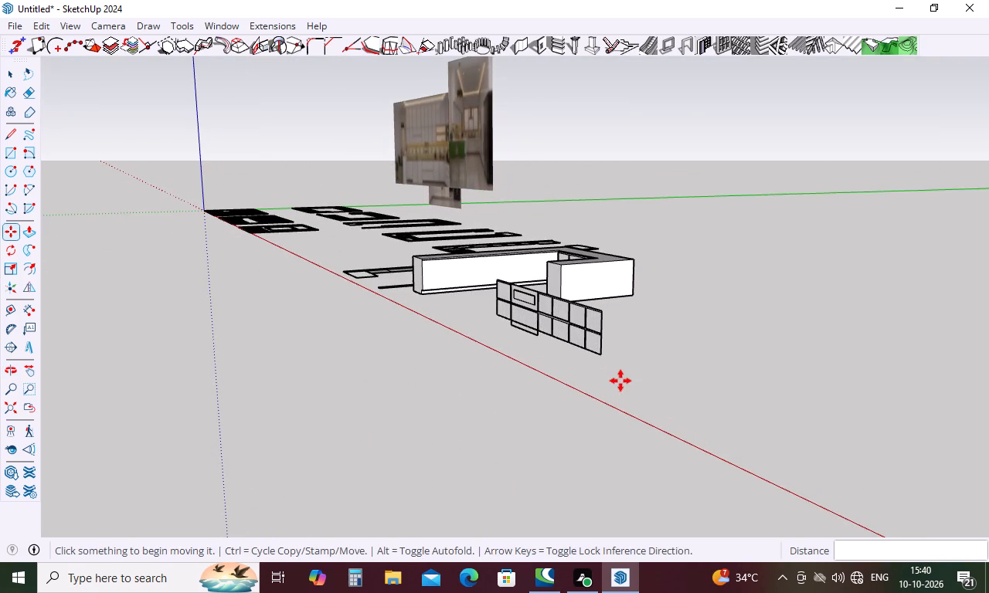
key(q)
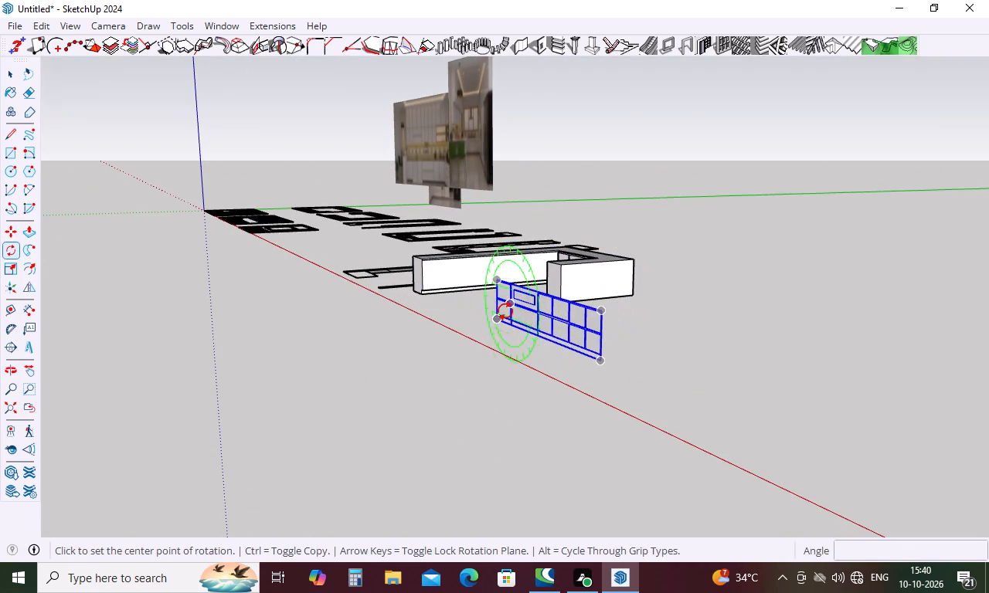
middle_drag(516, 317, 641, 342)
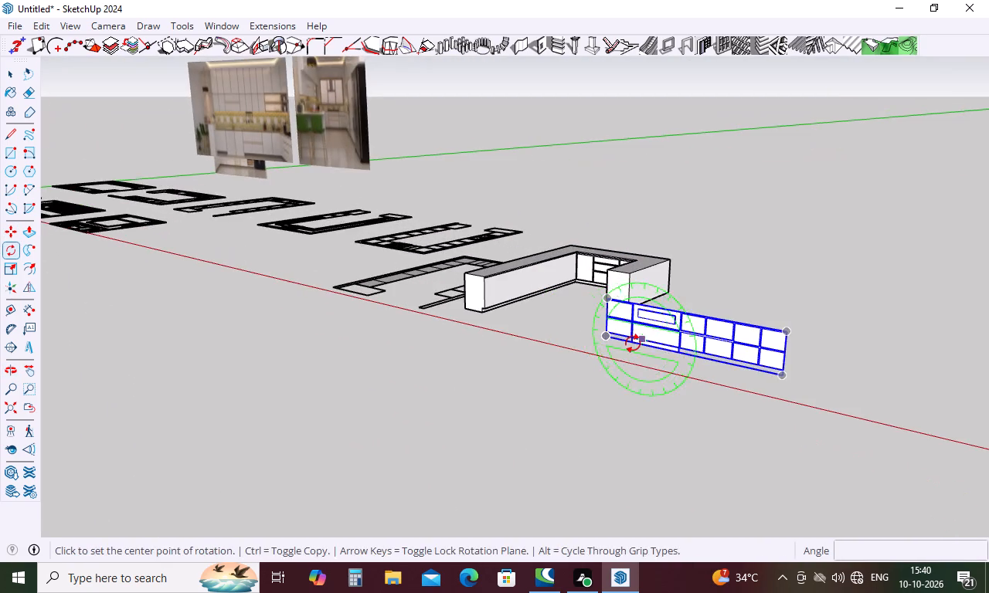
scroll(617, 341, up, 7)
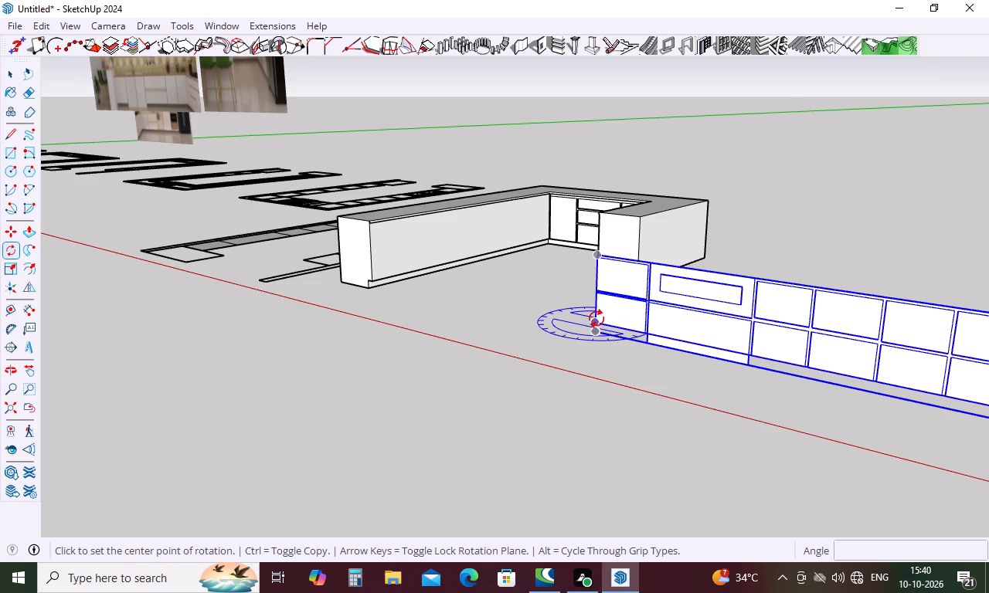
click(596, 320)
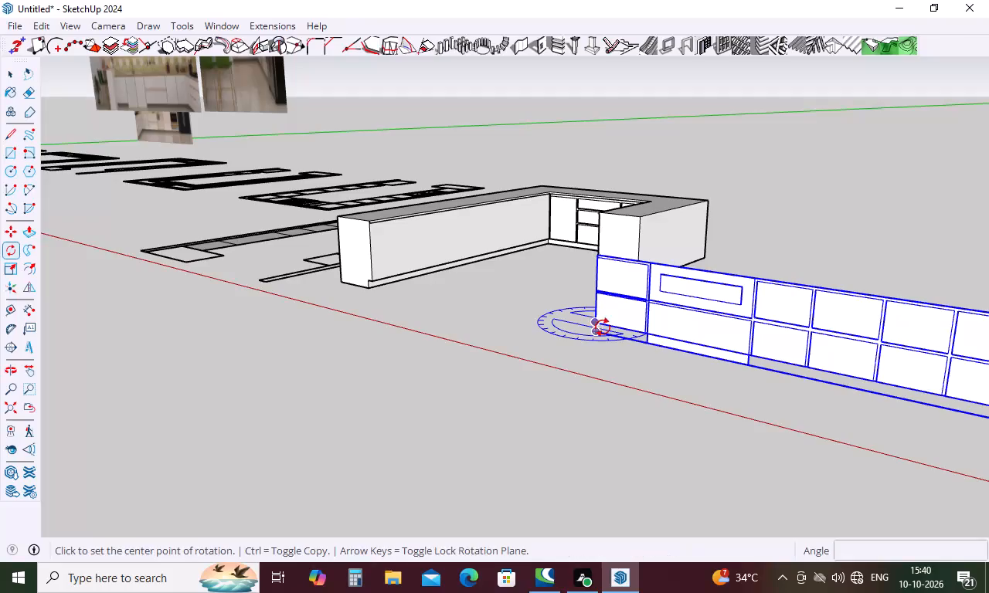
click(659, 343)
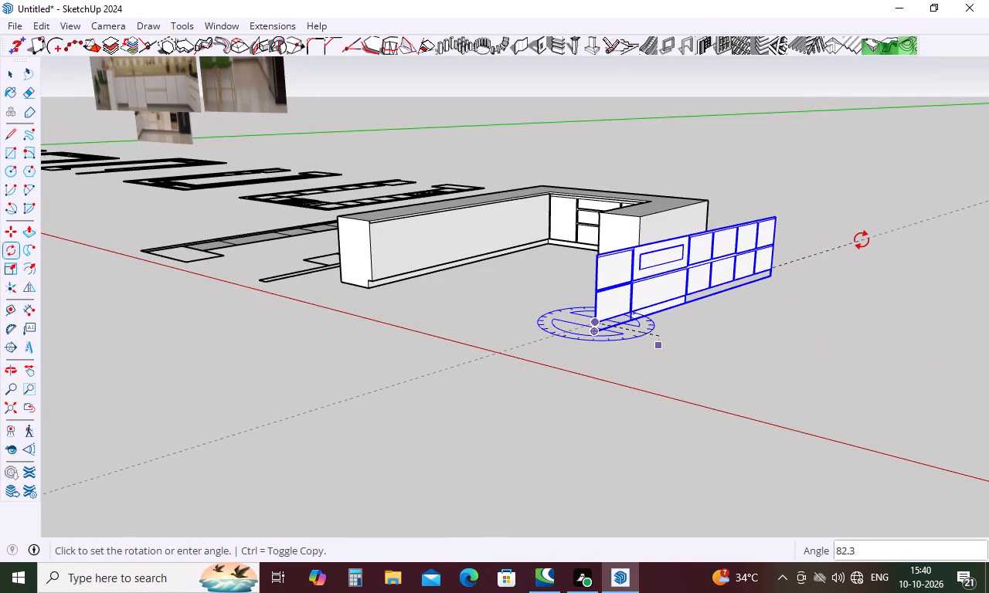
text(90)
key(Return)
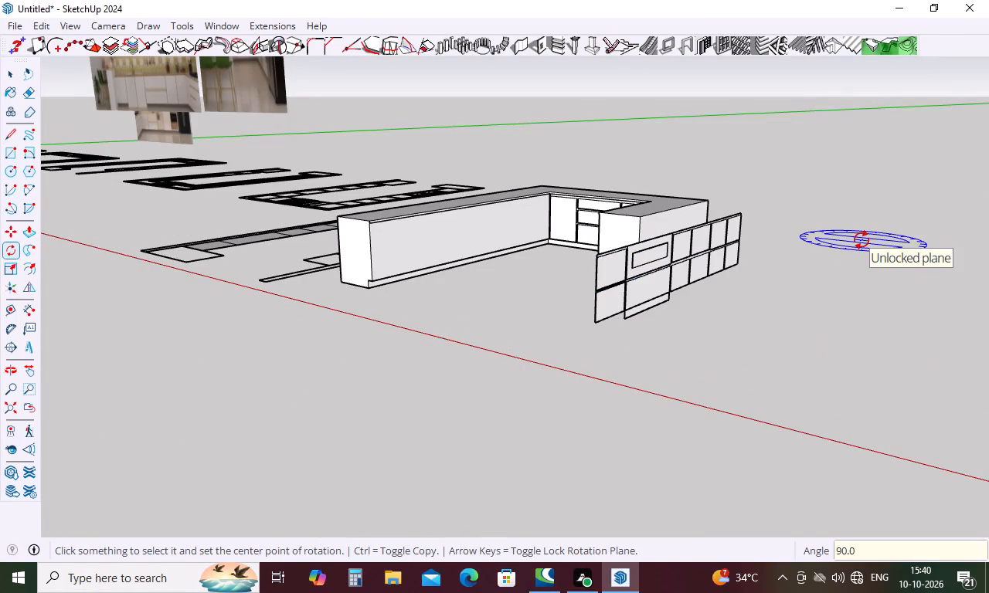
key(space)
Move the elevation onto the long leg's inner face, snapping its lower back corner to the cabinet corner above the toe kick.
text(m)
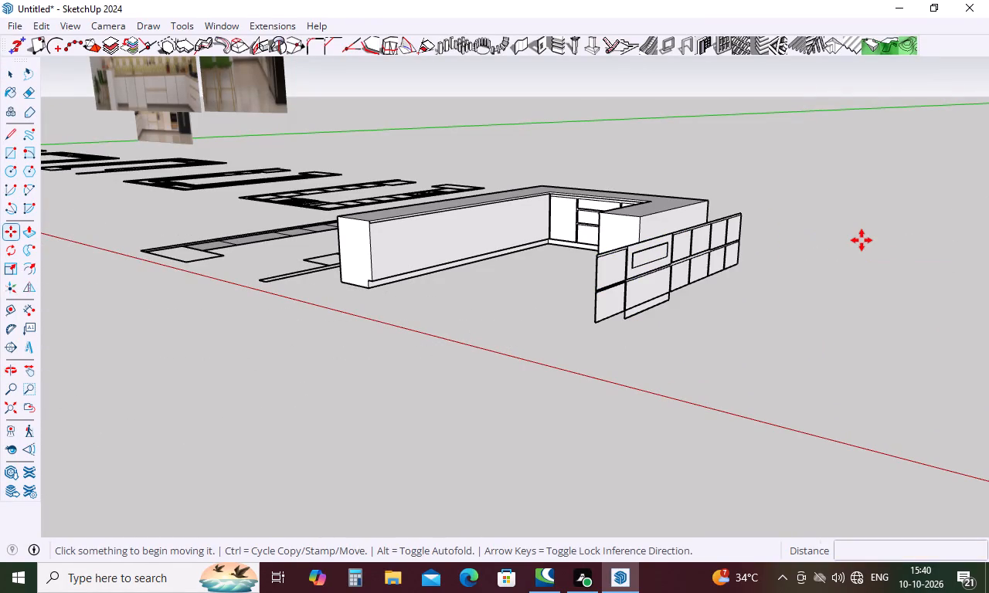
click(596, 324)
scroll(362, 267, up, 2)
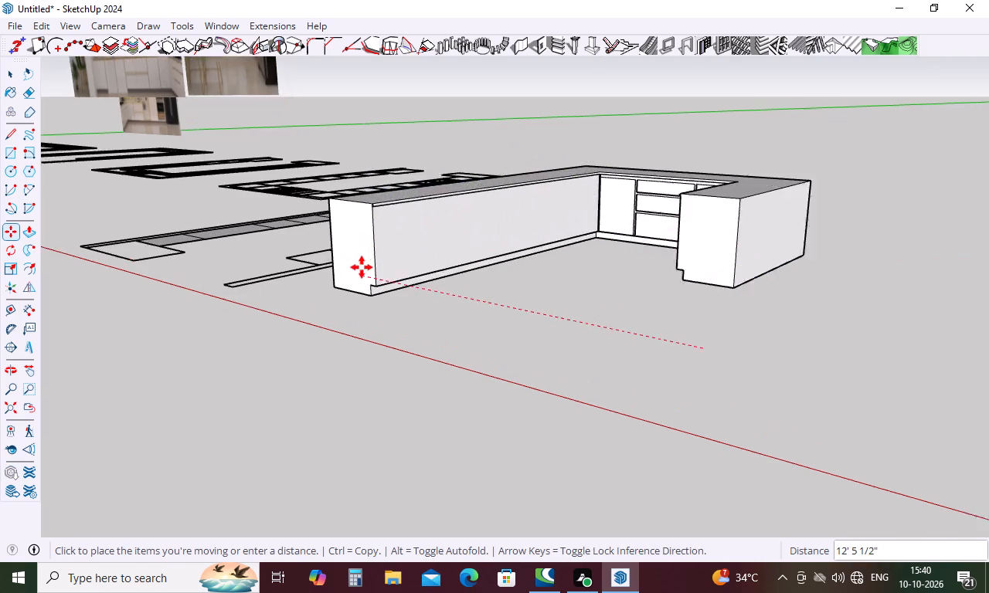
scroll(362, 267, up, 15)
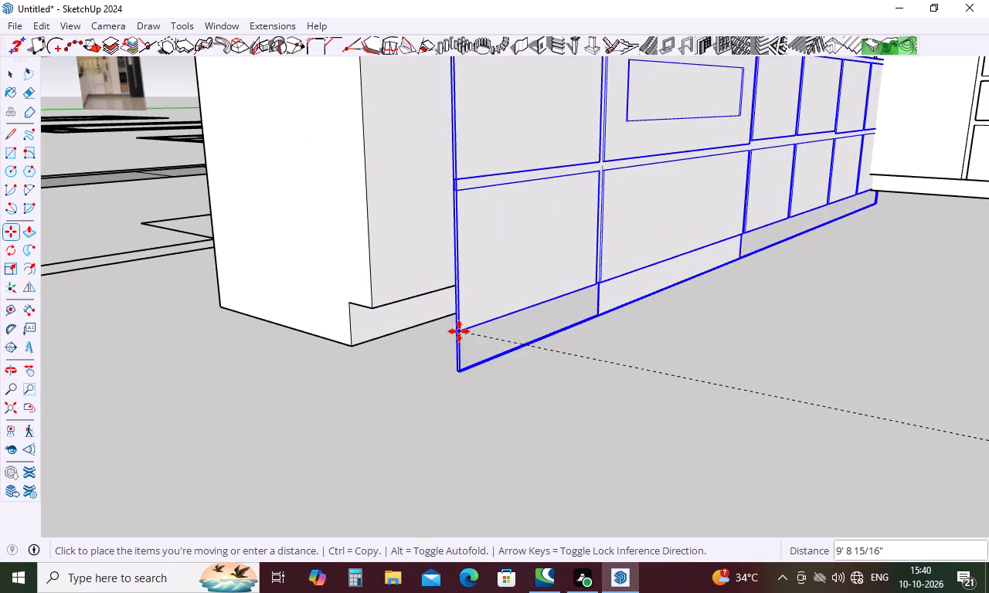
click(459, 331)
middle_drag(465, 356, 575, 356)
scroll(669, 333, up, 4)
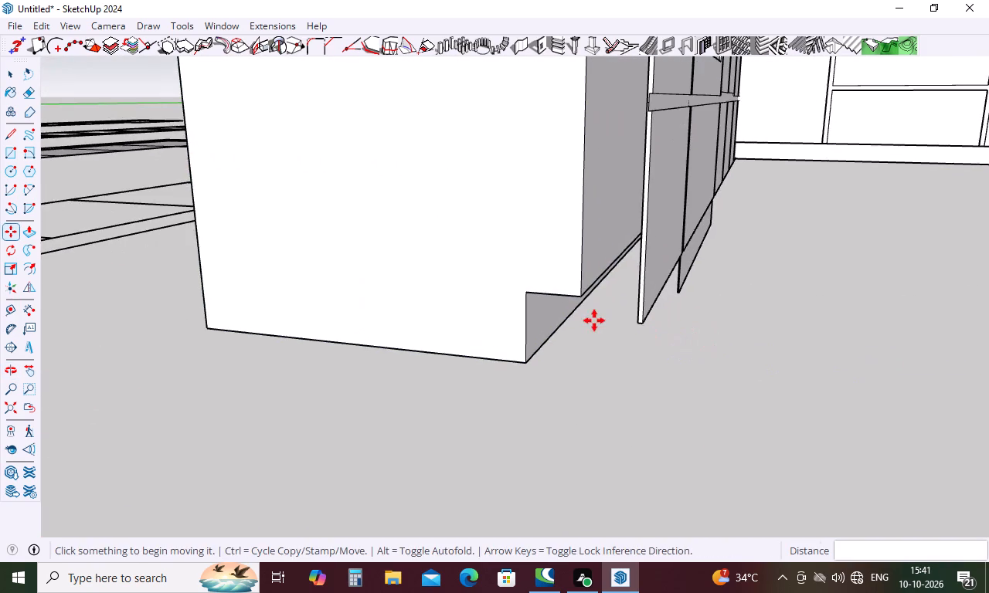
scroll(595, 320, up, 3)
scroll(682, 317, up, 9)
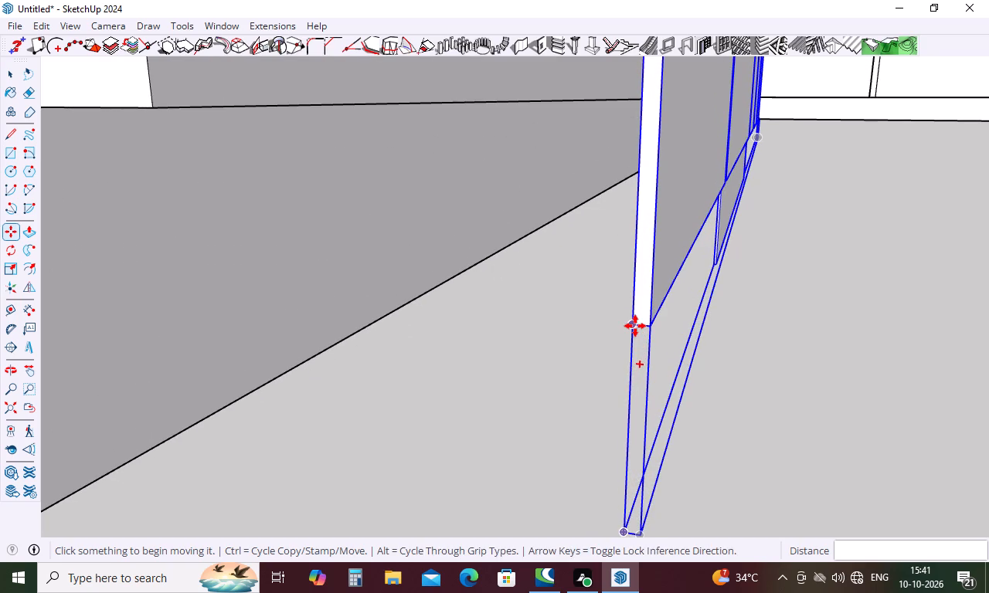
click(631, 327)
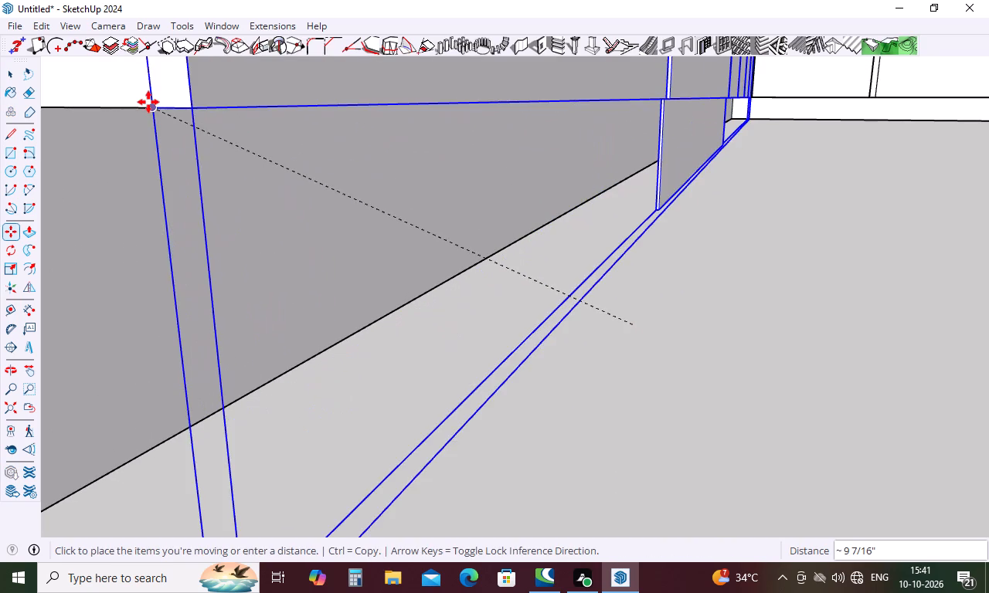
click(148, 102)
Examine how the placed elevation meets the long leg's front face and toe kick along its lower edge.
scroll(283, 203, down, 15)
middle_drag(610, 231, 585, 239)
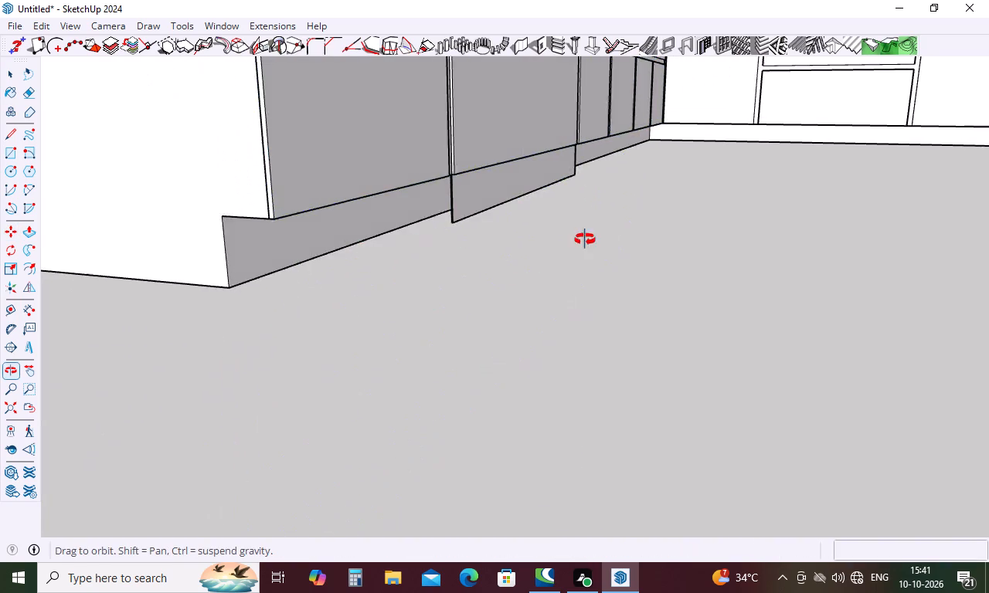
middle_drag(585, 239, 469, 241)
scroll(476, 229, down, 5)
middle_drag(471, 240, 586, 232)
scroll(518, 225, up, 2)
middle_drag(518, 225, 569, 217)
scroll(687, 195, up, 5)
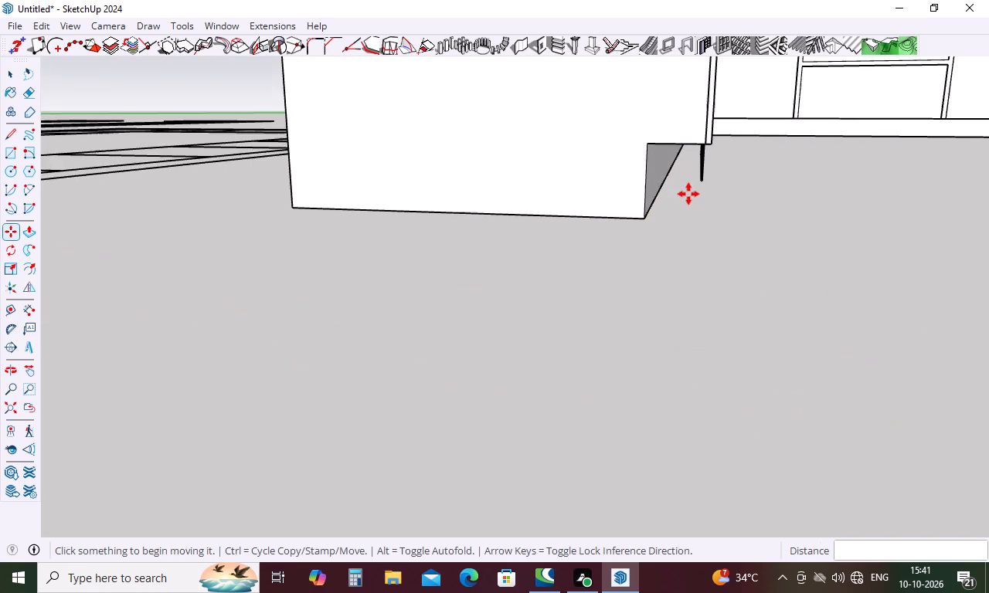
Draw an upright 3" × 4" rectangle closing the gap between the dropped sink panel's near end and the recessed toe kick.
scroll(690, 192, up, 8)
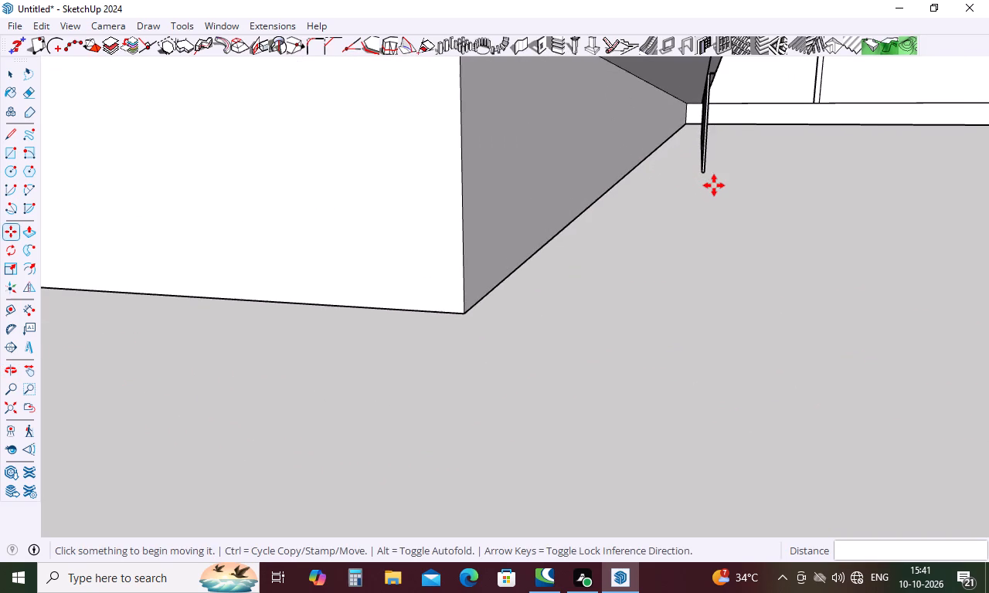
scroll(714, 185, down, 9)
middle_drag(750, 171, 741, 167)
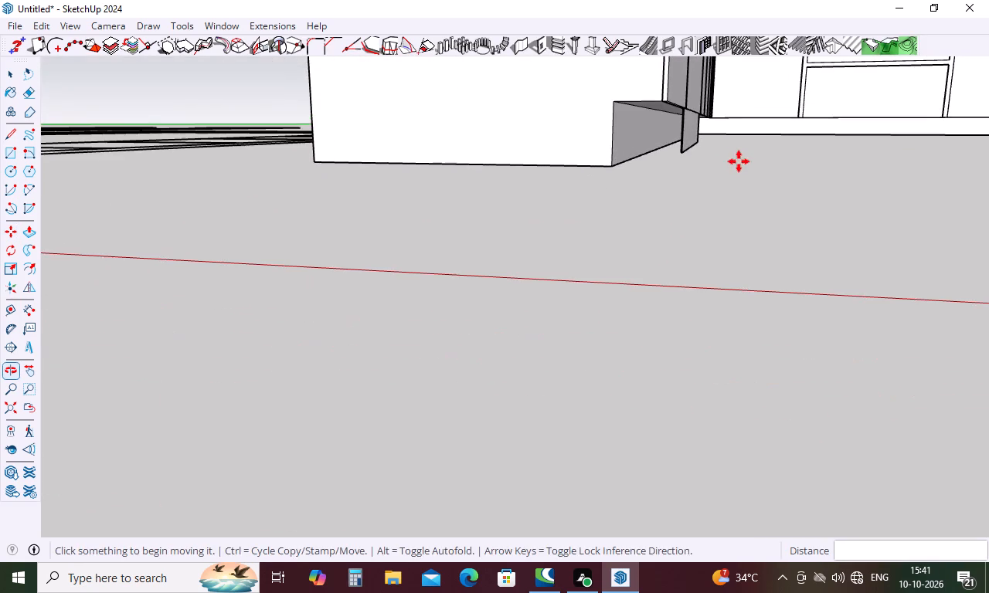
scroll(708, 141, up, 4)
scroll(658, 194, down, 8)
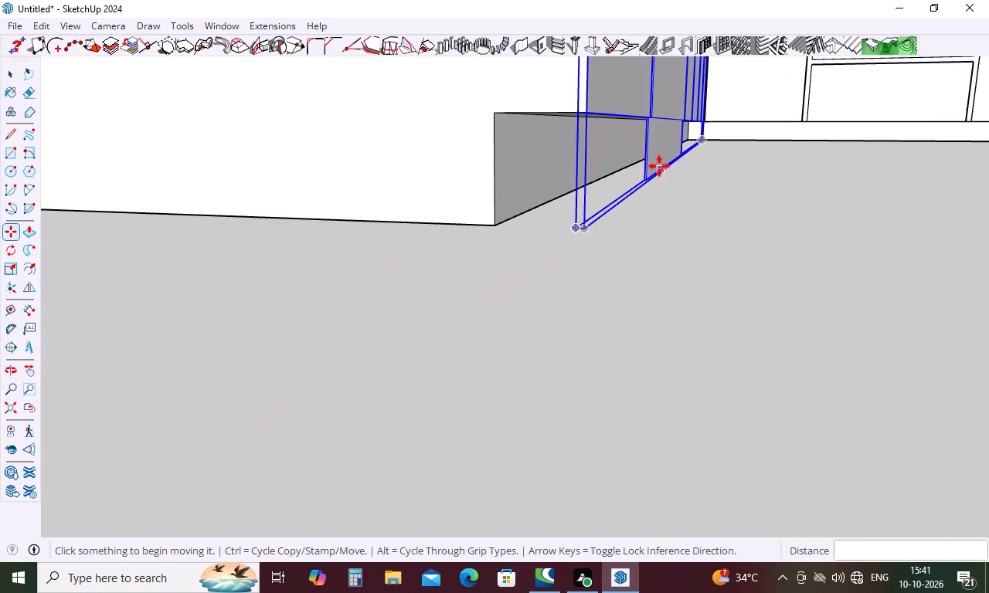
scroll(640, 120, up, 7)
middle_drag(685, 155, 678, 154)
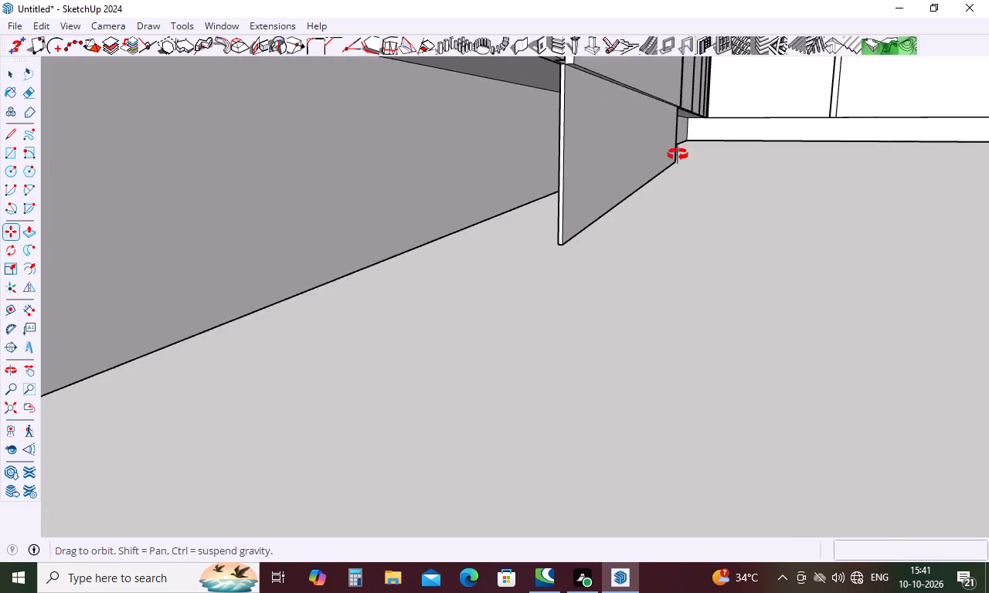
middle_drag(678, 154, 613, 168)
scroll(613, 176, down, 5)
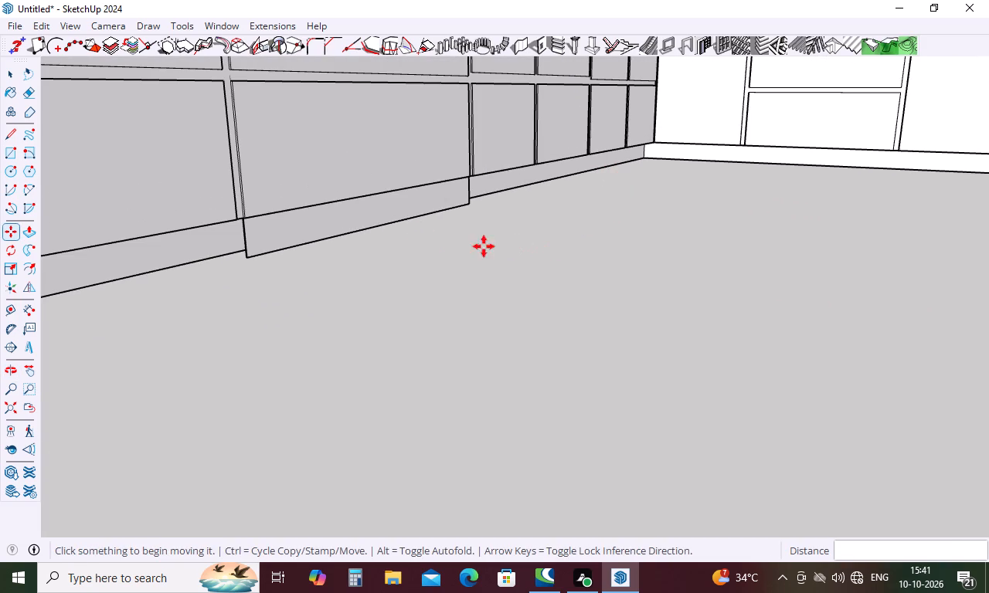
middle_drag(418, 232, 483, 219)
scroll(554, 168, up, 4)
middle_drag(589, 183, 639, 166)
scroll(695, 110, up, 5)
scroll(687, 115, down, 4)
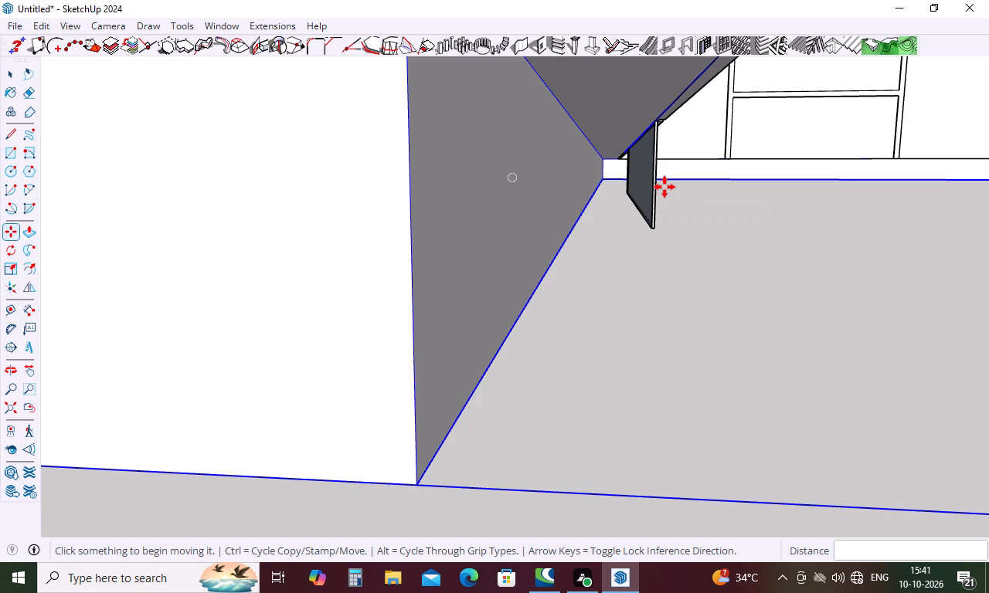
key(Escape)
key(r)
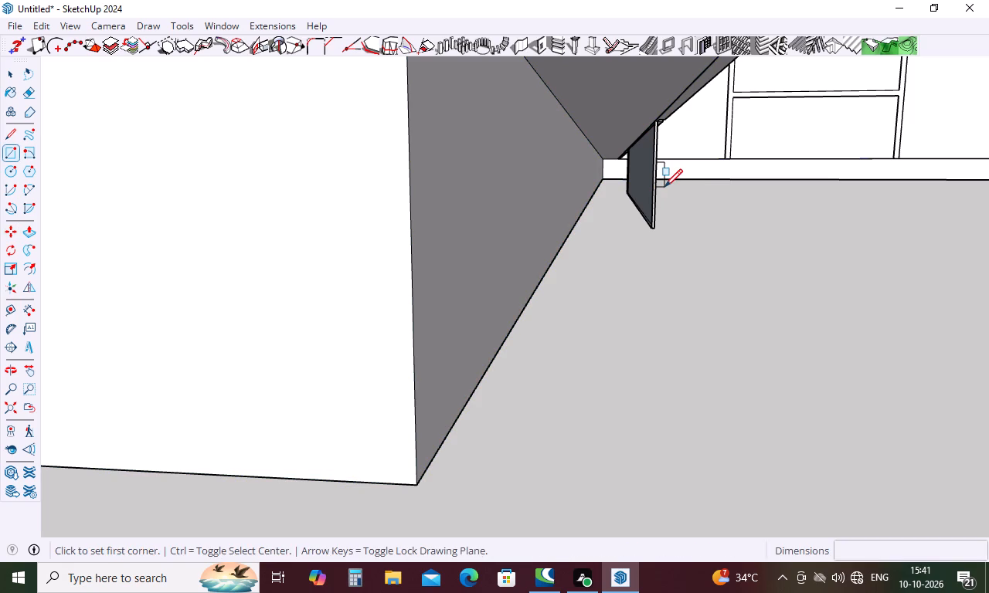
click(652, 229)
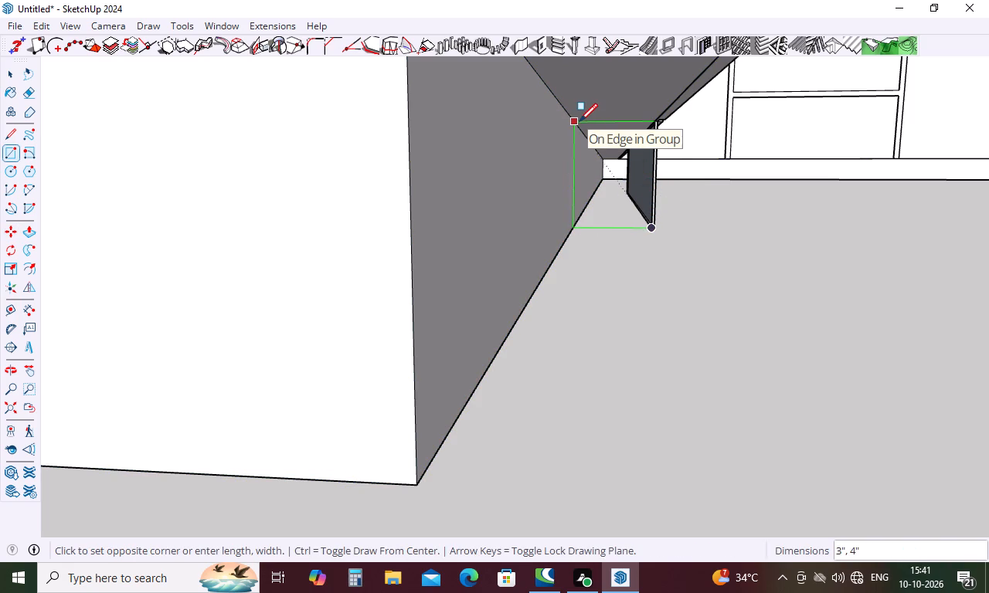
click(579, 121)
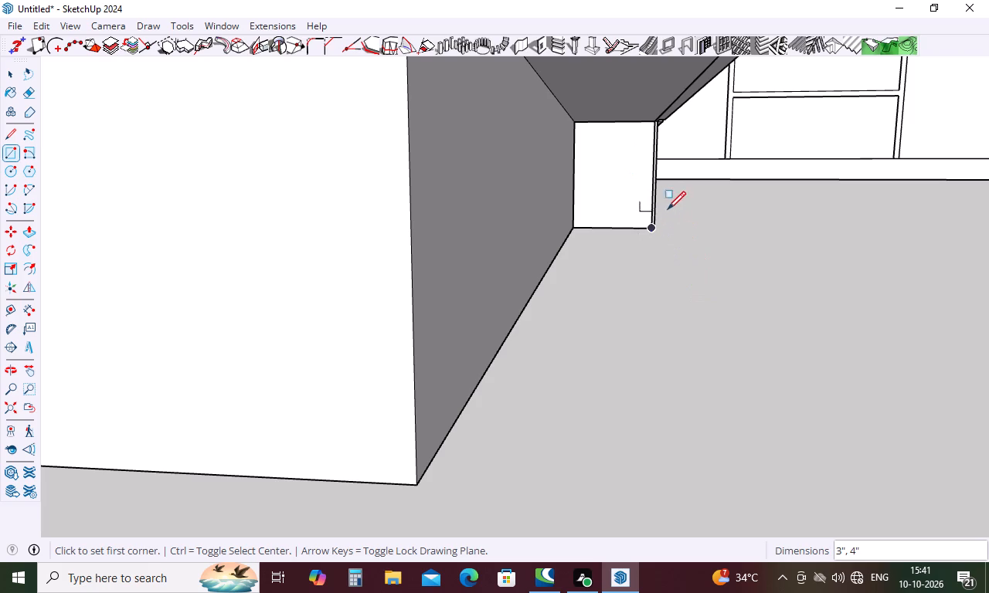
Examine the long leg's lower edge from inside the U, around the dropped sink panel's opposite end.
middle_drag(672, 166, 647, 191)
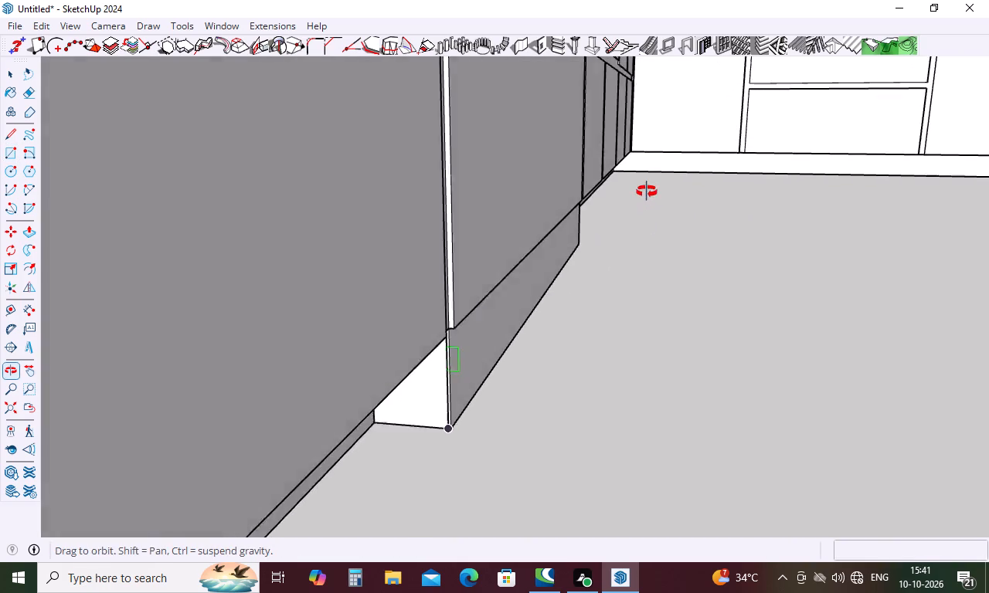
middle_drag(647, 191, 626, 216)
middle_drag(621, 244, 547, 317)
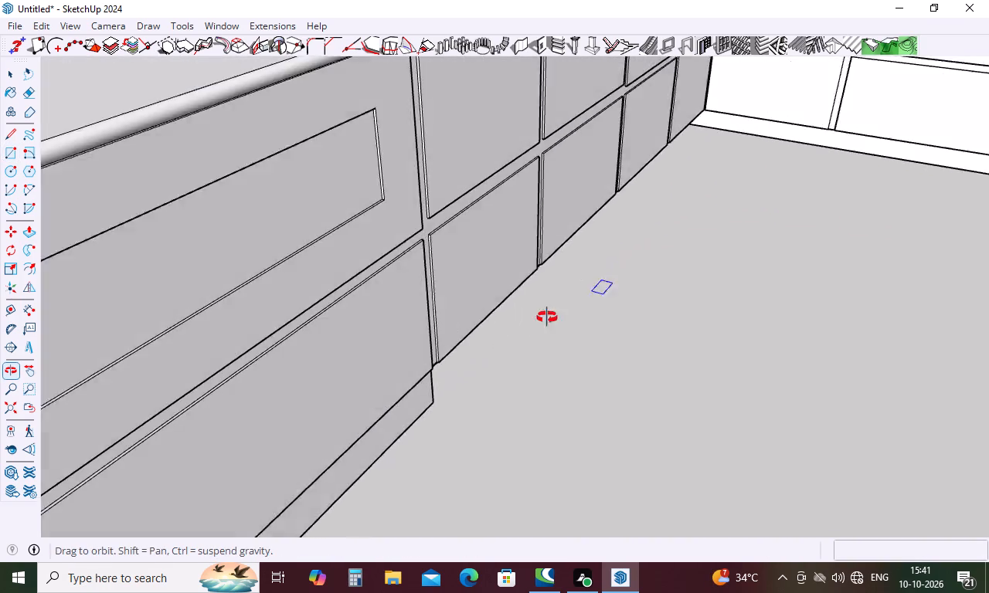
middle_drag(547, 317, 199, 330)
middle_drag(295, 261, 258, 276)
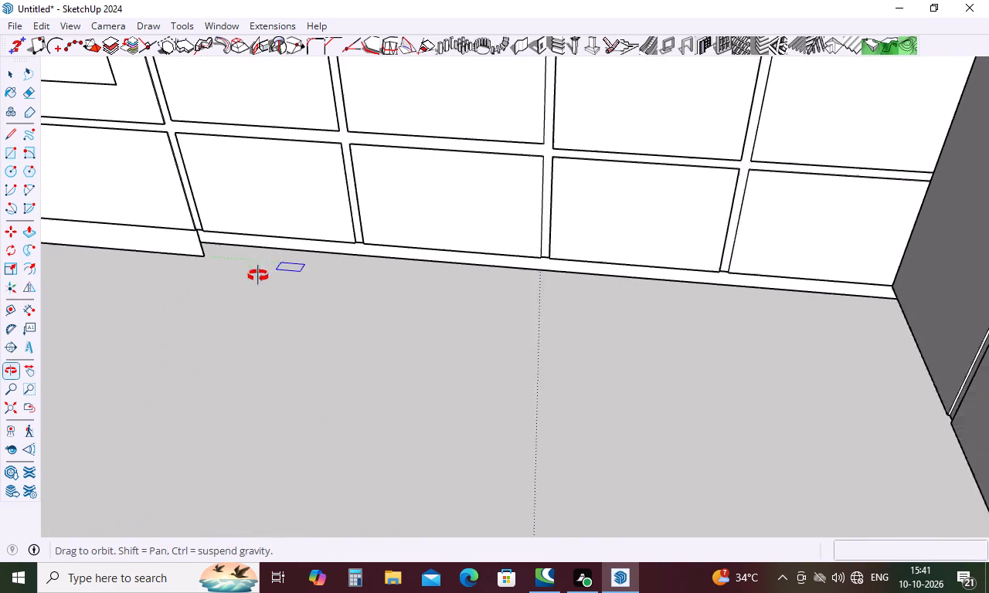
middle_drag(258, 276, 231, 278)
middle_drag(194, 240, 205, 167)
middle_drag(205, 167, 203, 172)
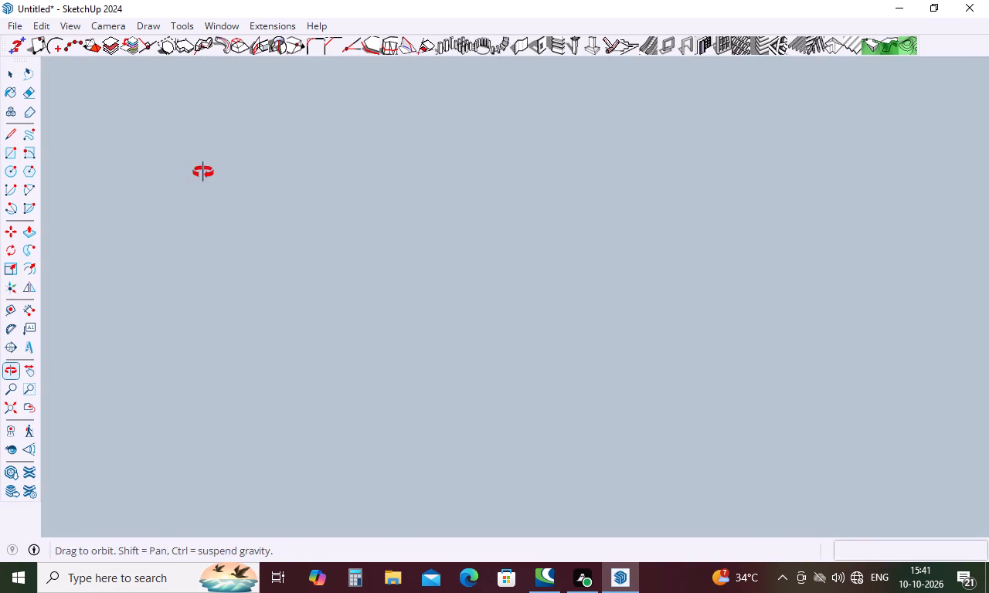
middle_drag(203, 172, 197, 239)
scroll(285, 293, down, 20)
scroll(285, 293, down, 2)
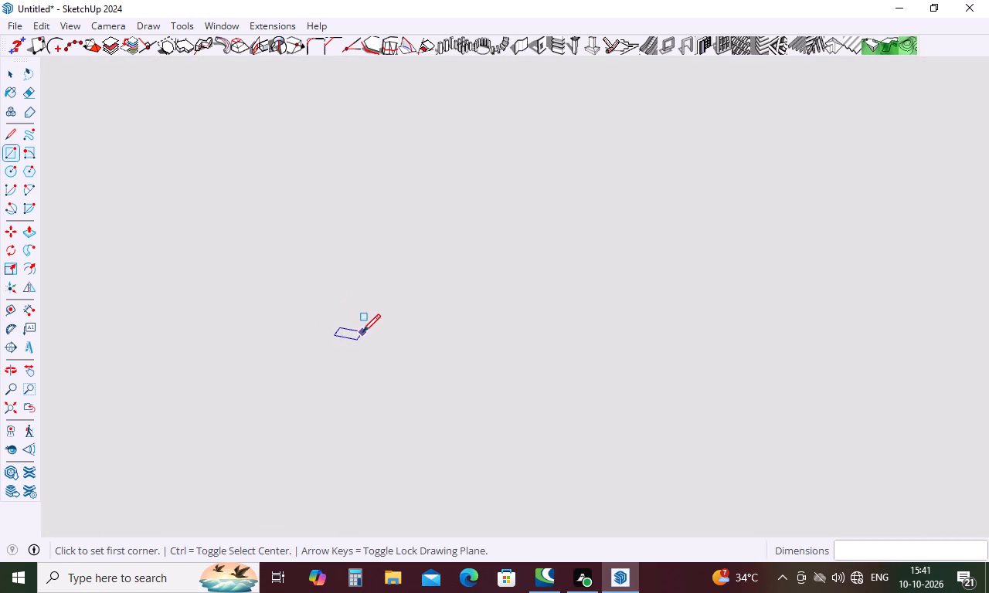
scroll(362, 332, down, 8)
scroll(379, 327, down, 20)
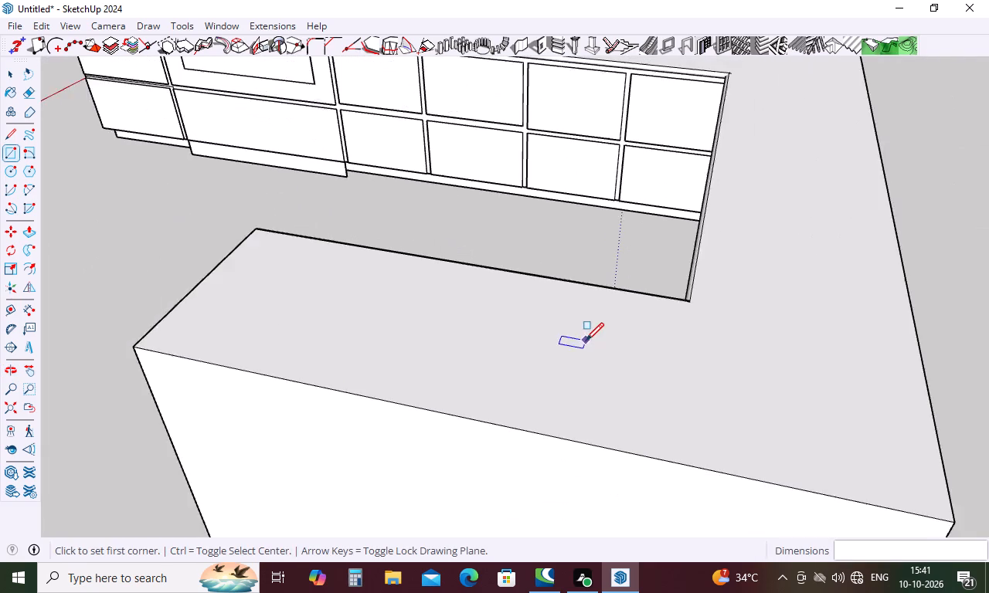
scroll(586, 341, down, 6)
middle_drag(605, 411, 758, 440)
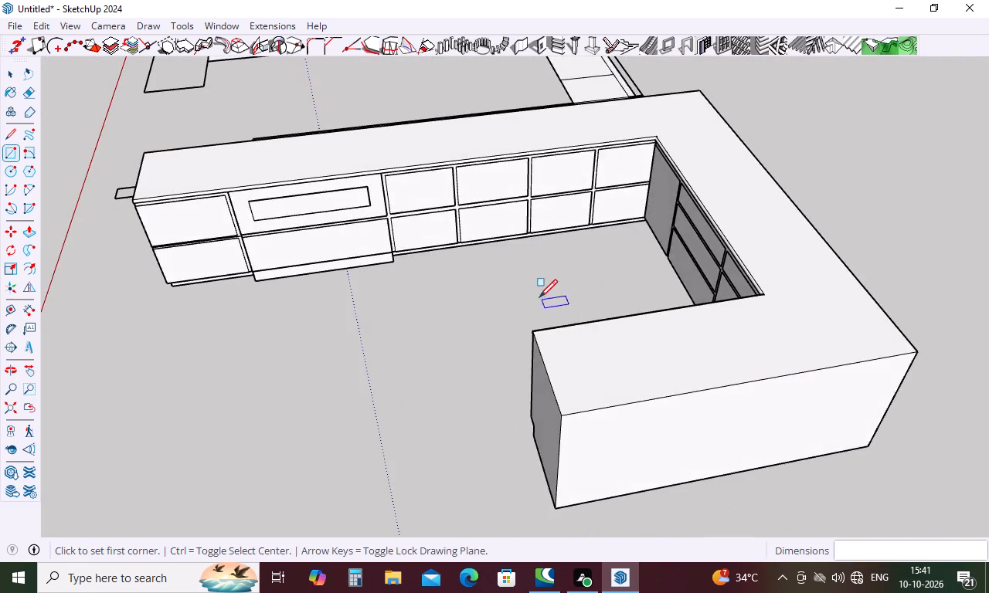
scroll(539, 295, up, 12)
middle_drag(541, 295, 516, 365)
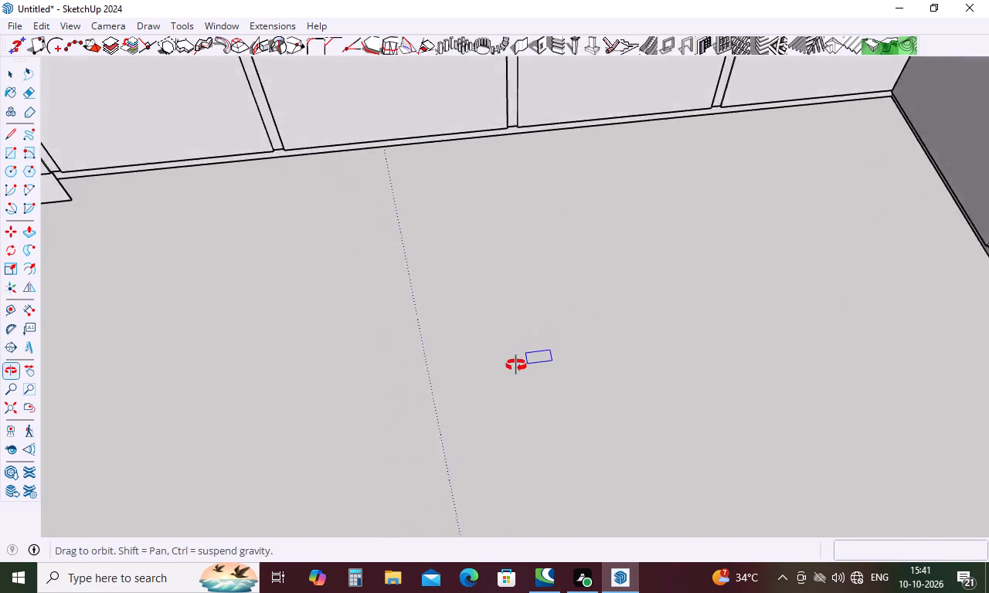
middle_drag(516, 365, 467, 379)
scroll(113, 151, up, 1)
scroll(295, 195, down, 5)
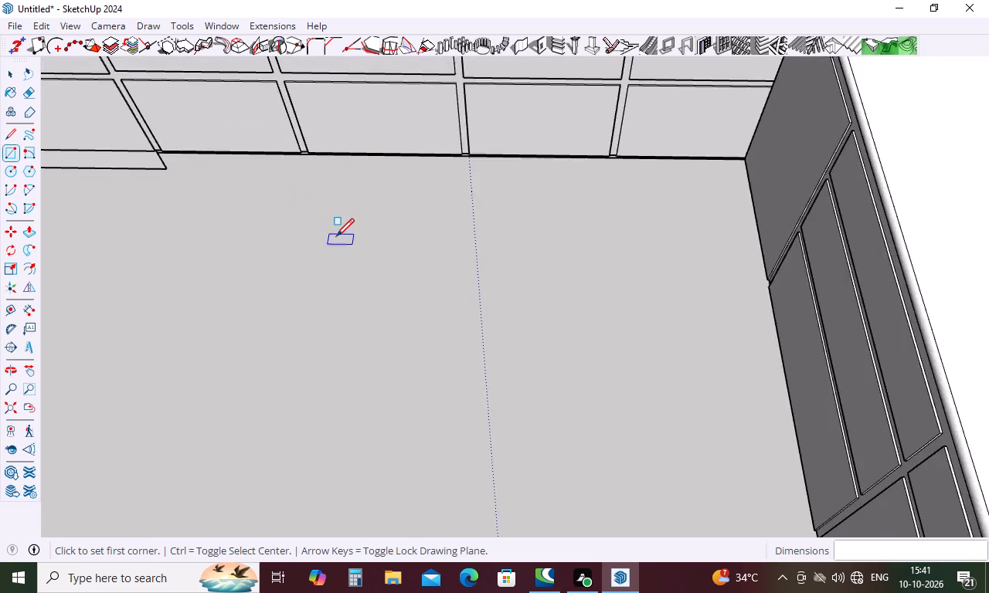
scroll(337, 236, down, 5)
scroll(343, 254, up, 10)
middle_drag(347, 264, 359, 186)
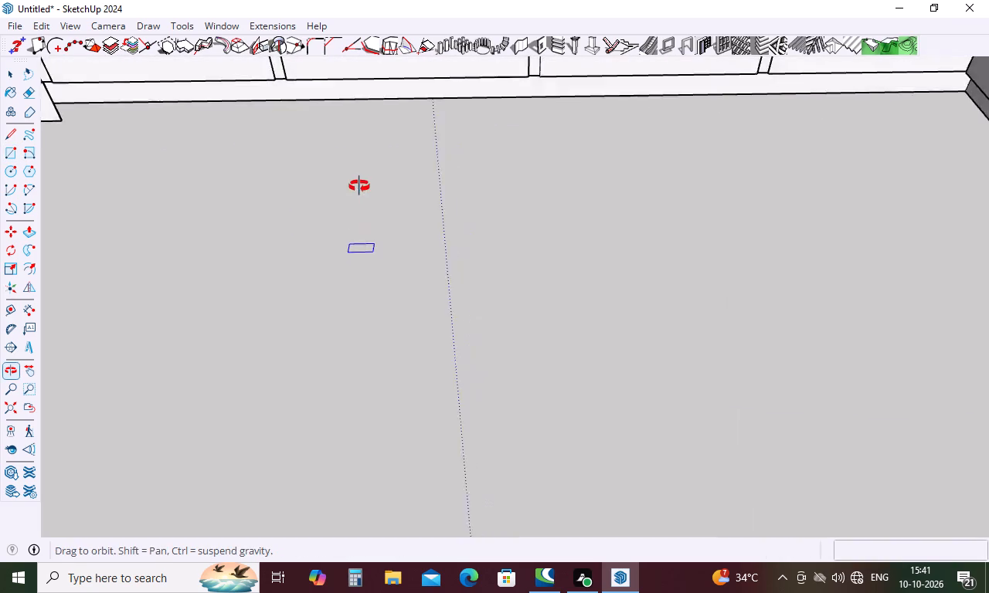
middle_drag(359, 186, 352, 133)
scroll(310, 175, up, 4)
scroll(264, 181, down, 5)
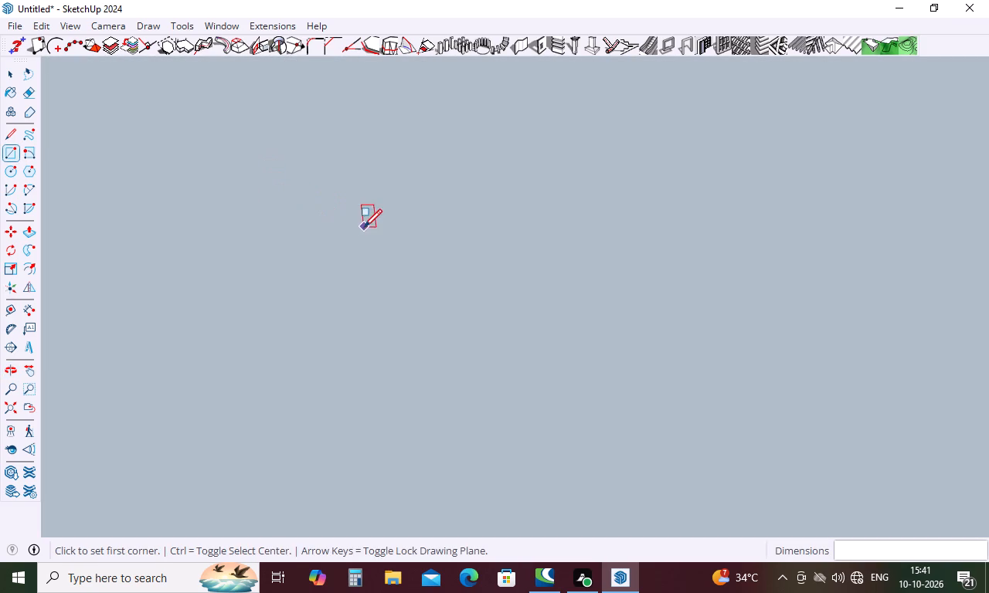
scroll(365, 229, down, 20)
scroll(365, 229, down, 6)
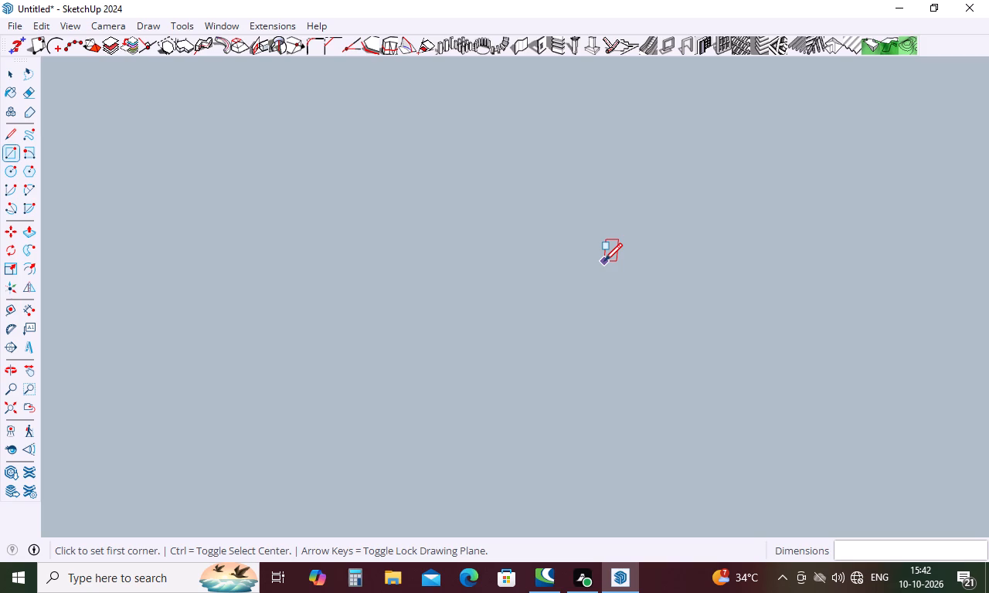
scroll(603, 262, down, 20)
scroll(603, 262, down, 7)
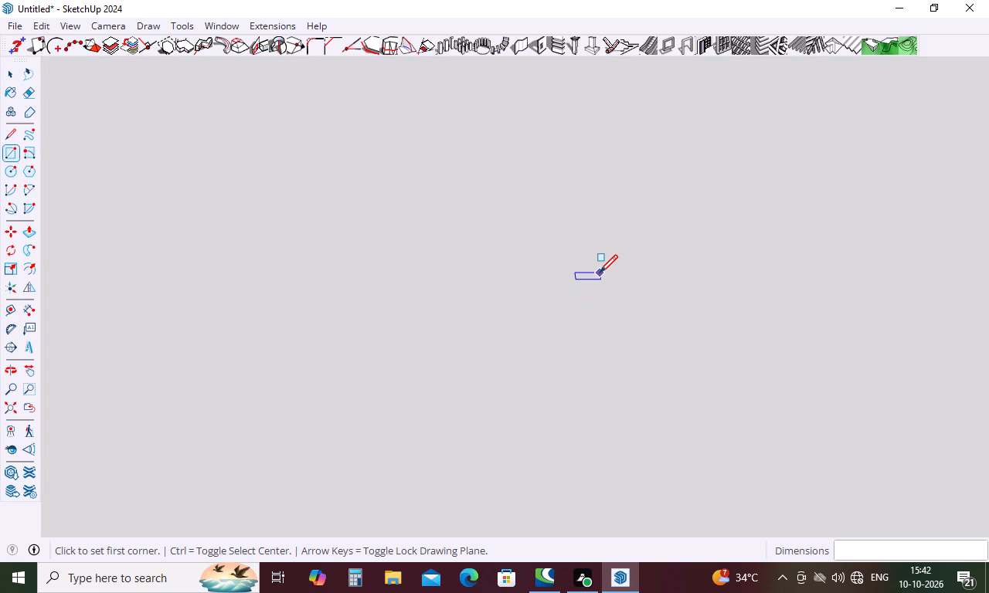
scroll(600, 273, down, 20)
scroll(600, 273, down, 3)
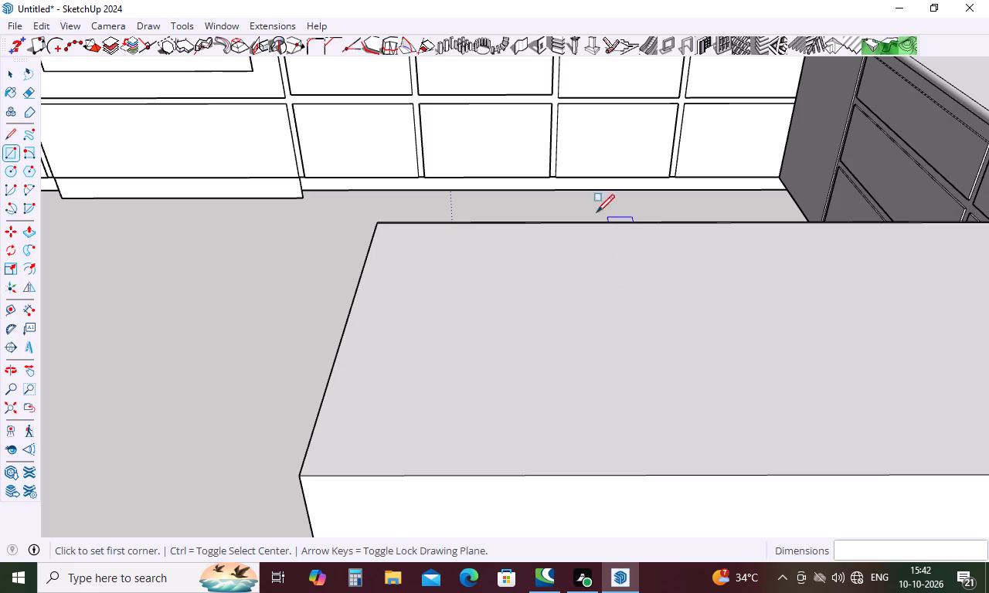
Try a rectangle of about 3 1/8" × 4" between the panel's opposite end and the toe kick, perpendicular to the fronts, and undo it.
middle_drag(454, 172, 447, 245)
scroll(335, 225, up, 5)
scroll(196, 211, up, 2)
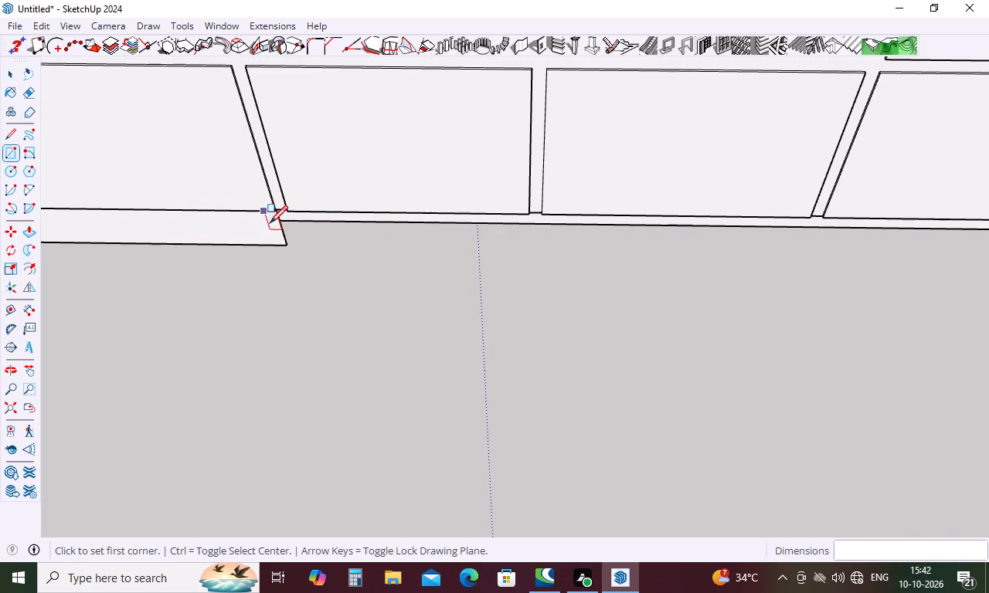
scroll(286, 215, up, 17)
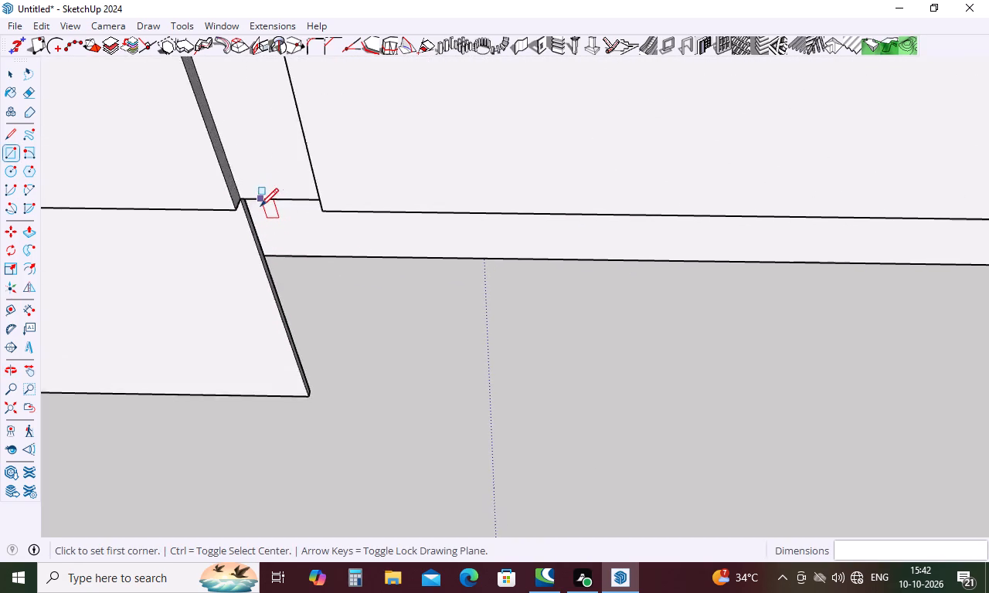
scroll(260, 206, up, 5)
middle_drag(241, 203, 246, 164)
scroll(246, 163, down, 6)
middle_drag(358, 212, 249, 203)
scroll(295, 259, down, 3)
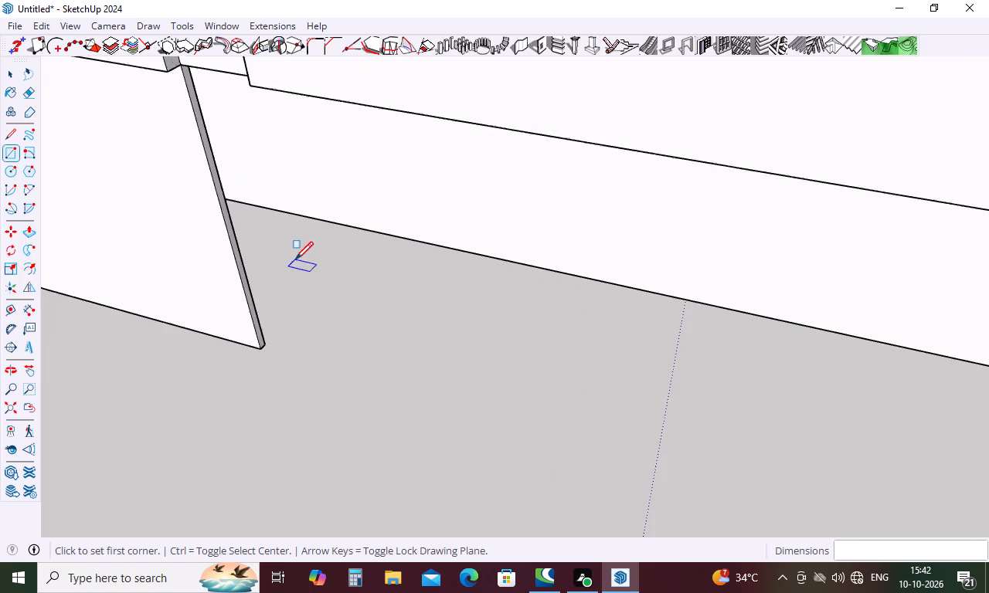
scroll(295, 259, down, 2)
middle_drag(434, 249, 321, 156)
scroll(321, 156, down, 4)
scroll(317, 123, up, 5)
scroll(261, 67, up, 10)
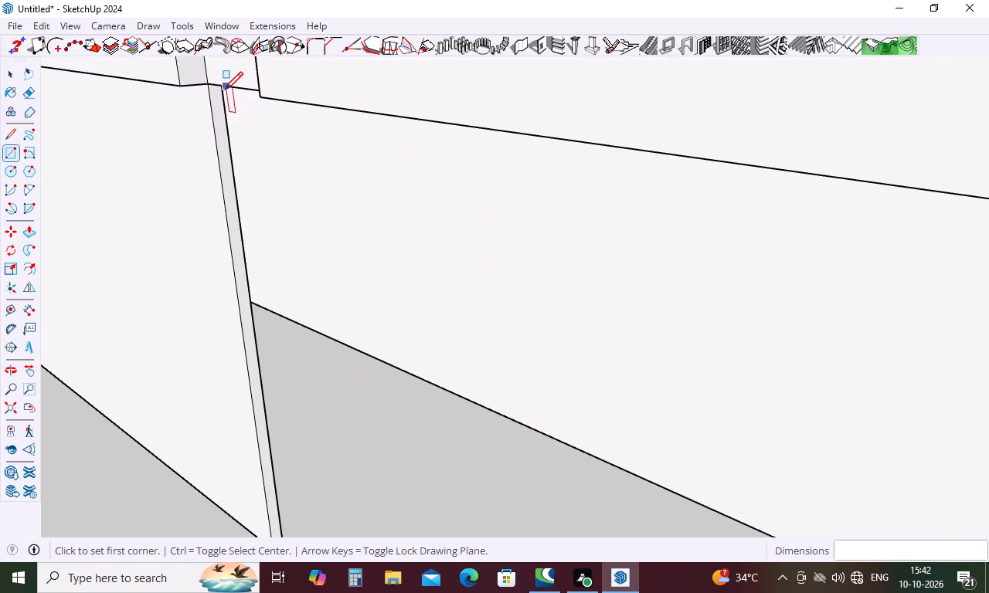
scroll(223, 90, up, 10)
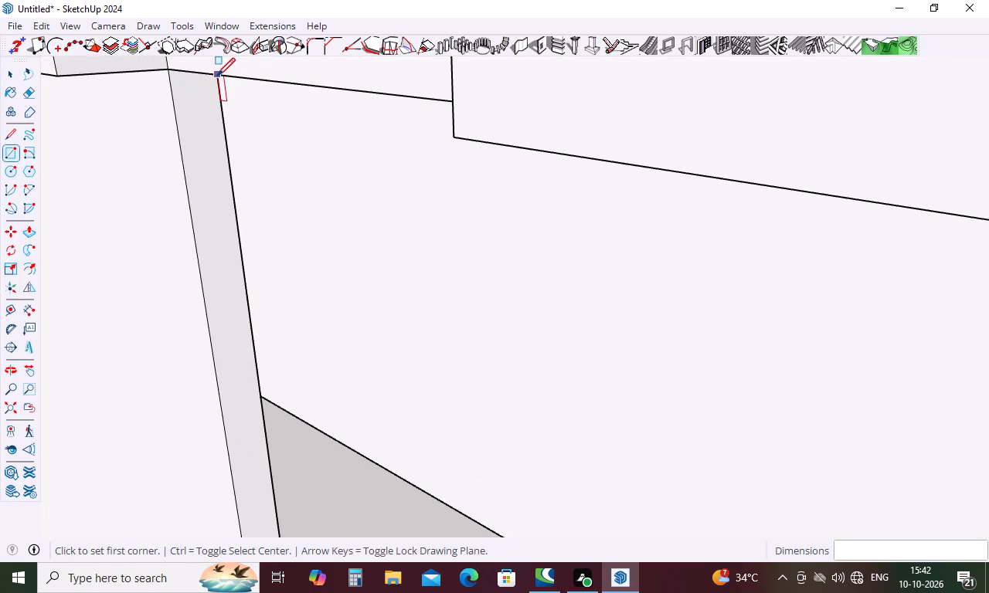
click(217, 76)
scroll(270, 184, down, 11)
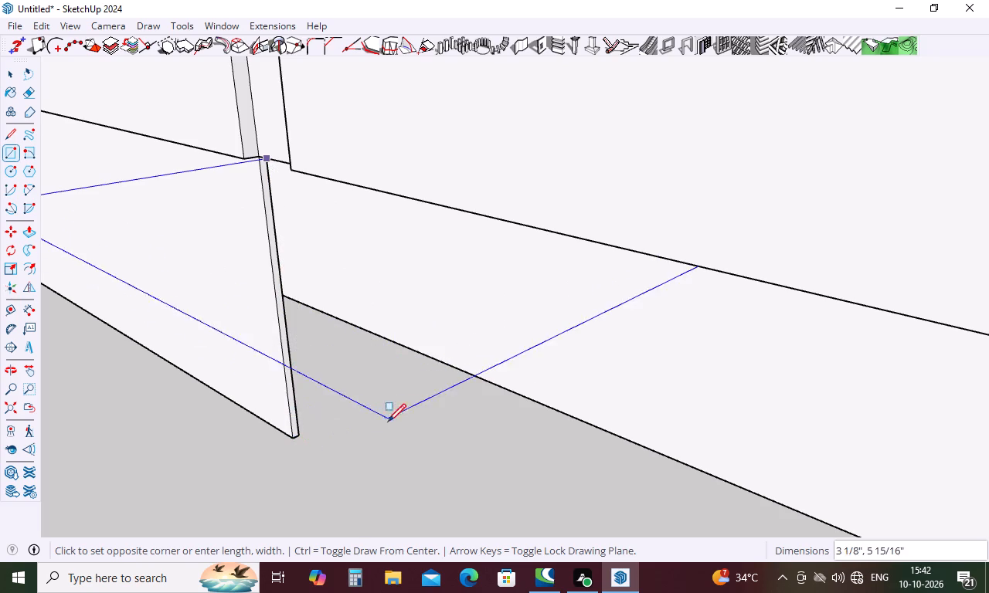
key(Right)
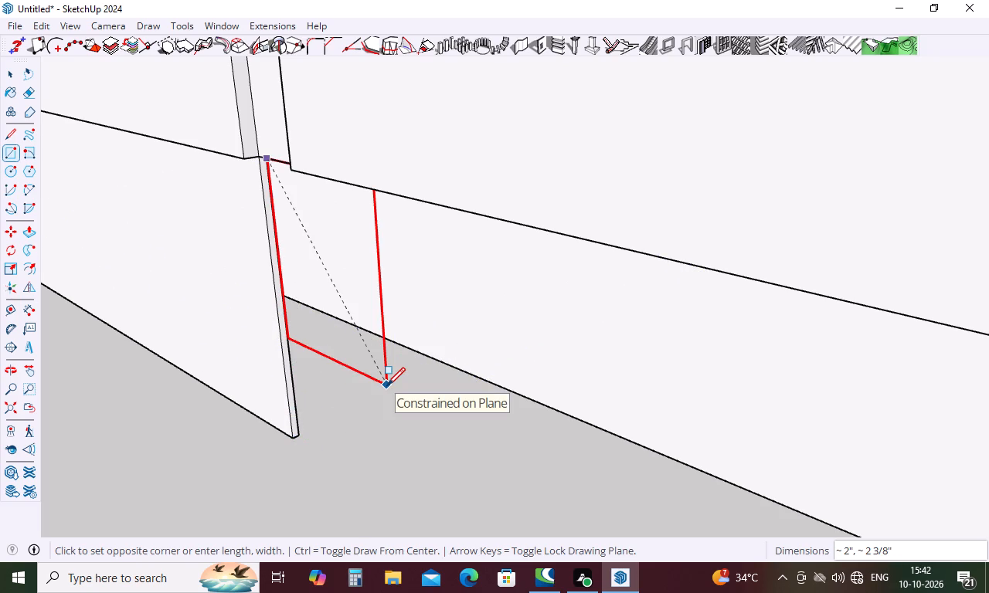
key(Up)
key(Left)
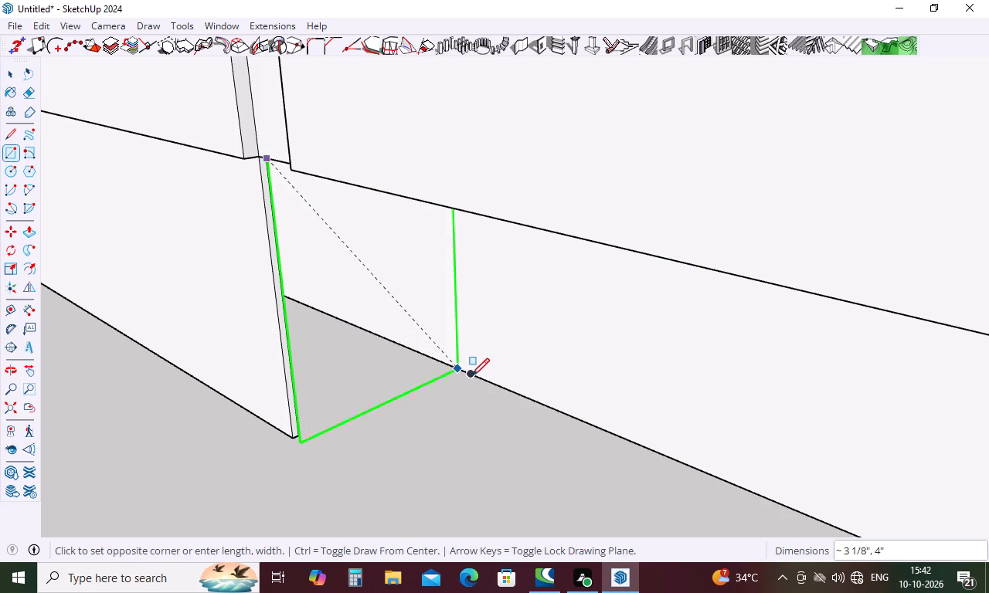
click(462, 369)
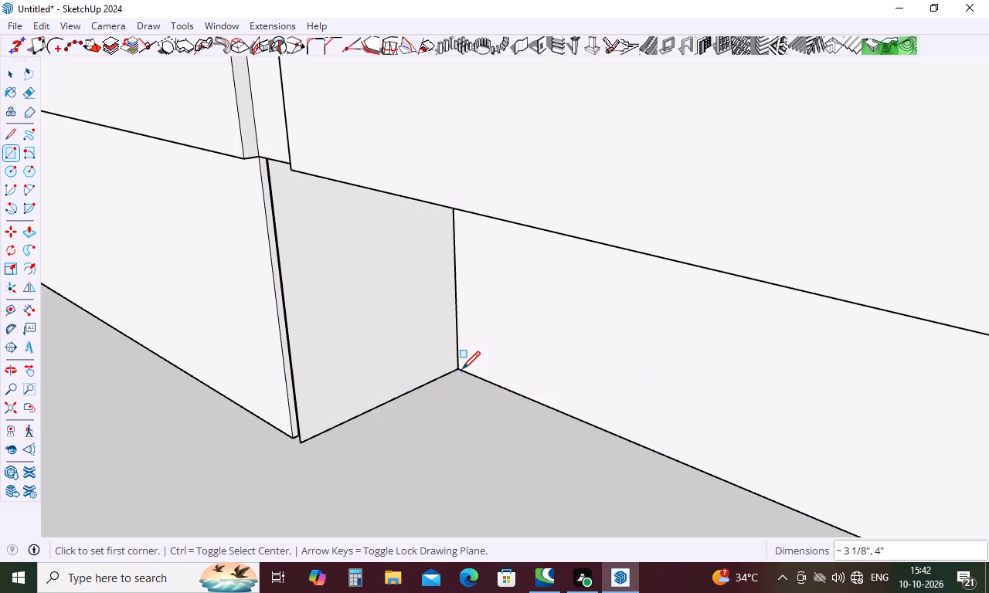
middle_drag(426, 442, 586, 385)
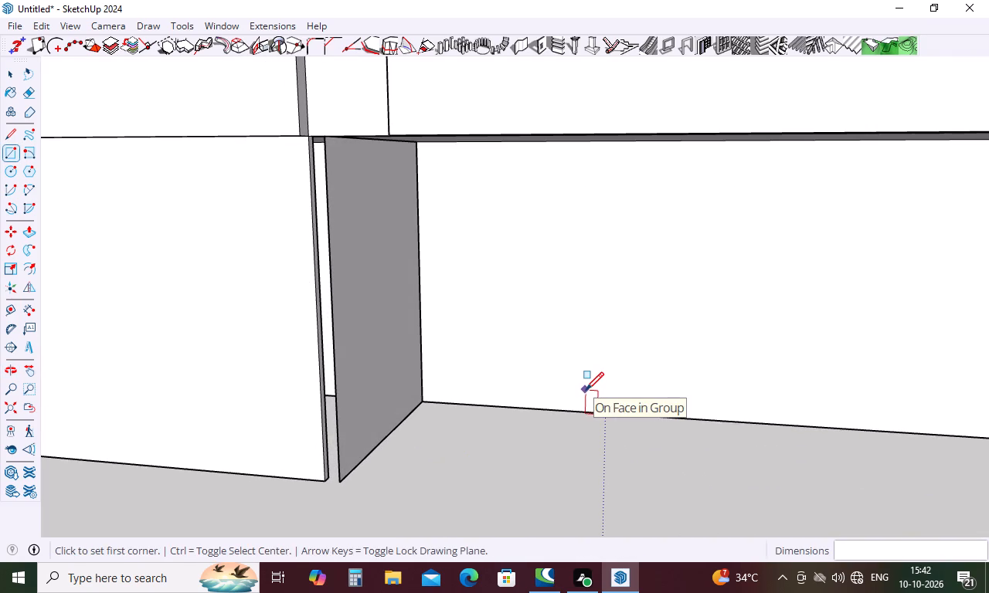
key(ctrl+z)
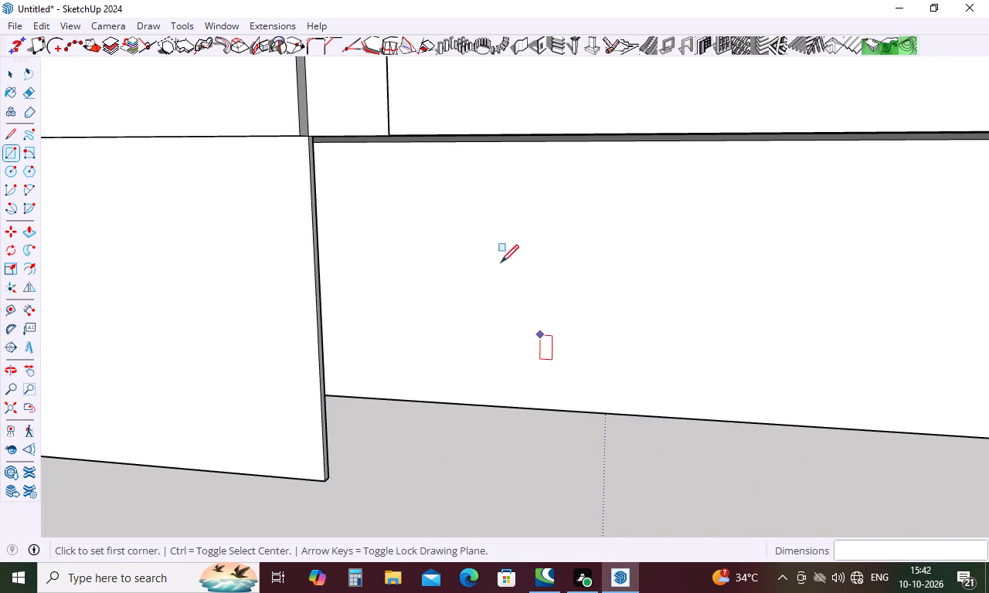
Draw an upright 3" × 4" rectangle closing the gap between the dropped sink panel's opposite end and the recessed toe kick.
middle_drag(332, 154, 224, 152)
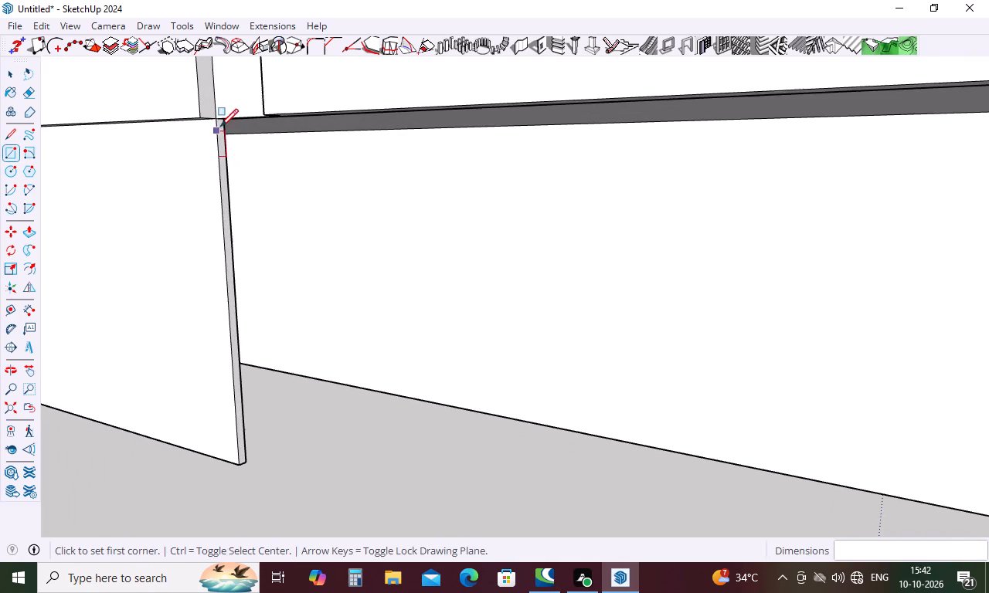
scroll(220, 124, up, 15)
middle_drag(231, 120, 198, 104)
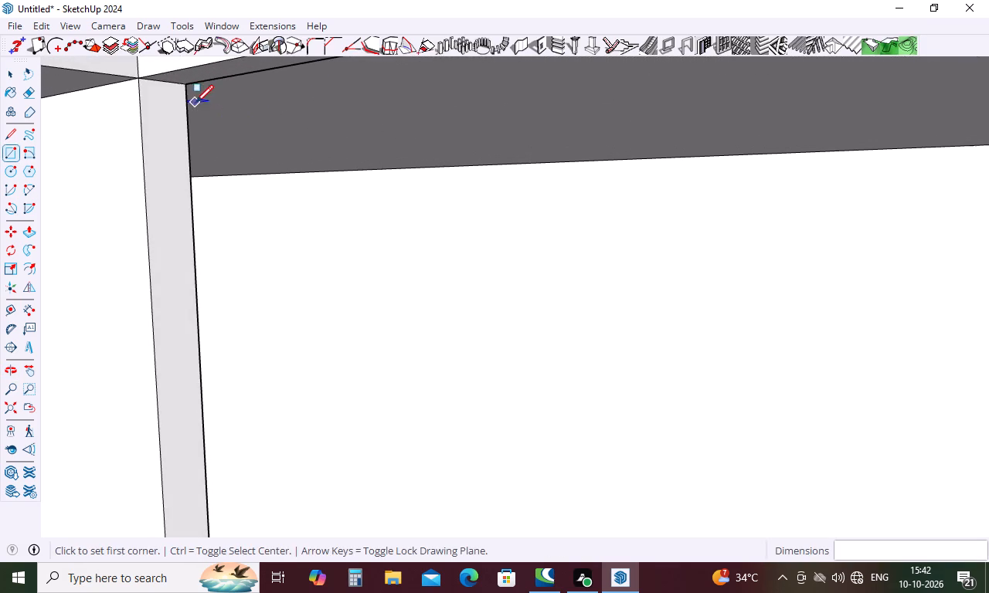
click(190, 85)
scroll(277, 140, down, 11)
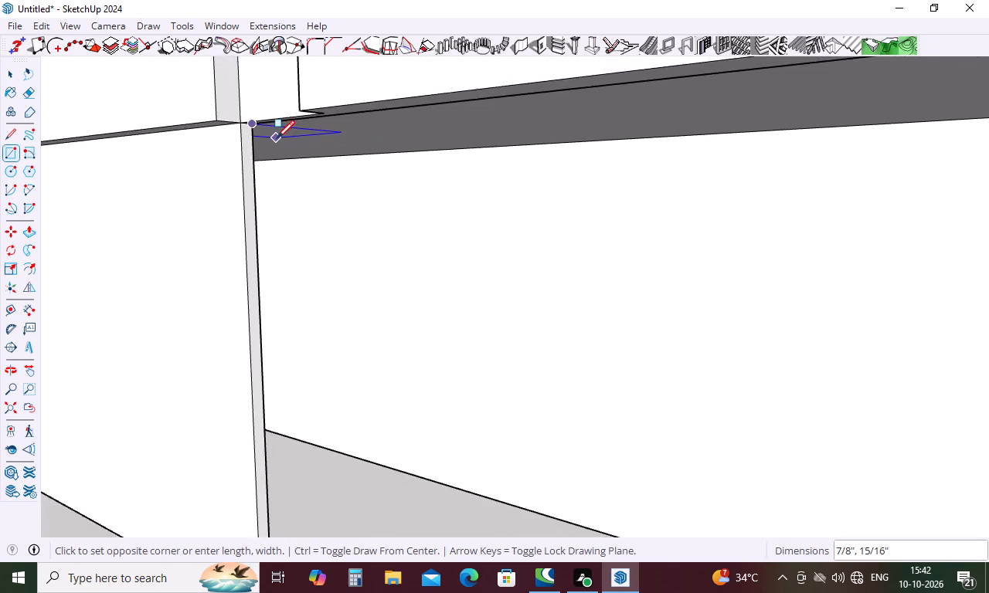
scroll(277, 138, down, 4)
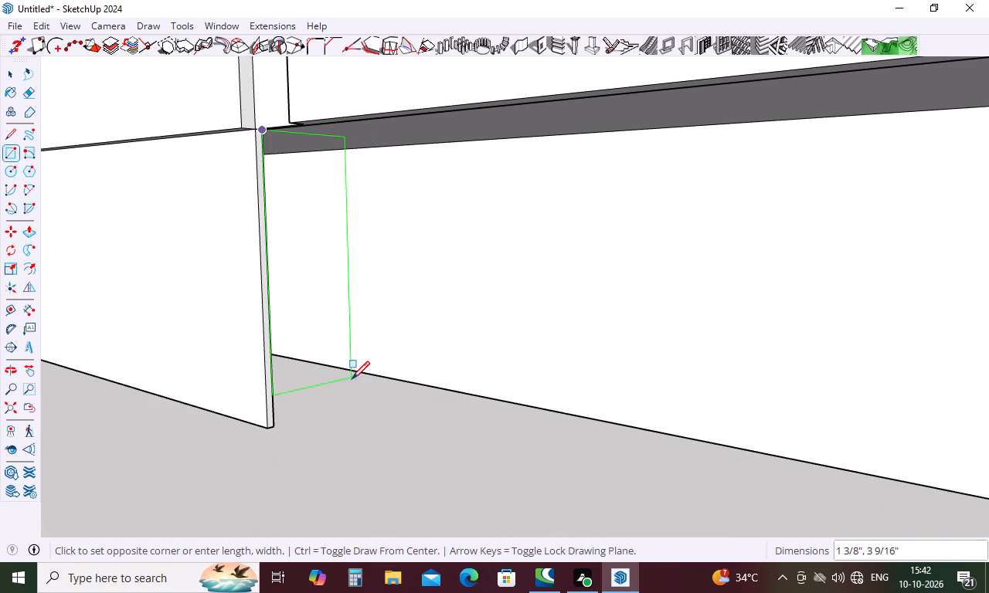
middle_drag(375, 379, 314, 425)
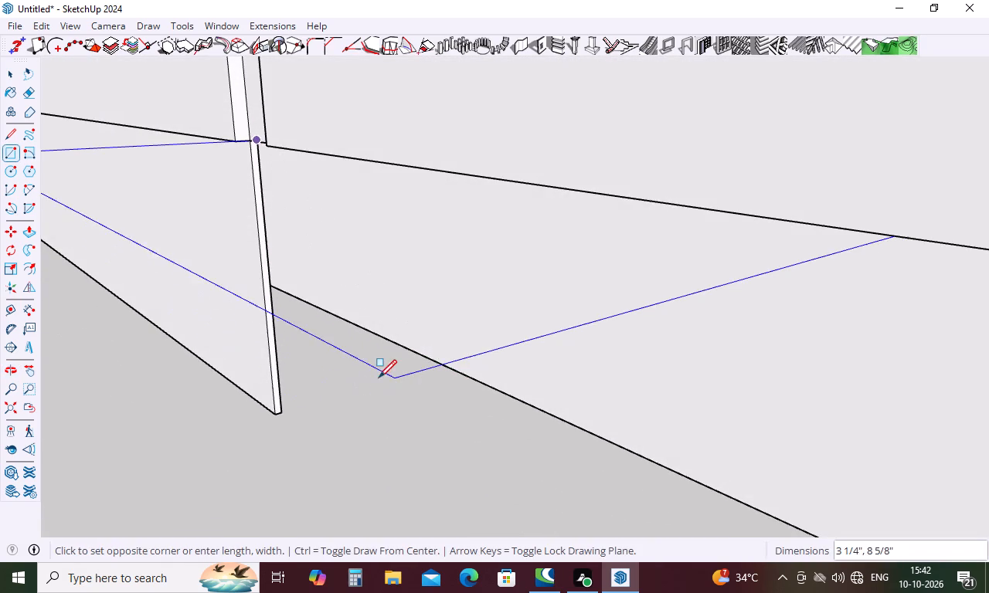
key(Down)
key(Left)
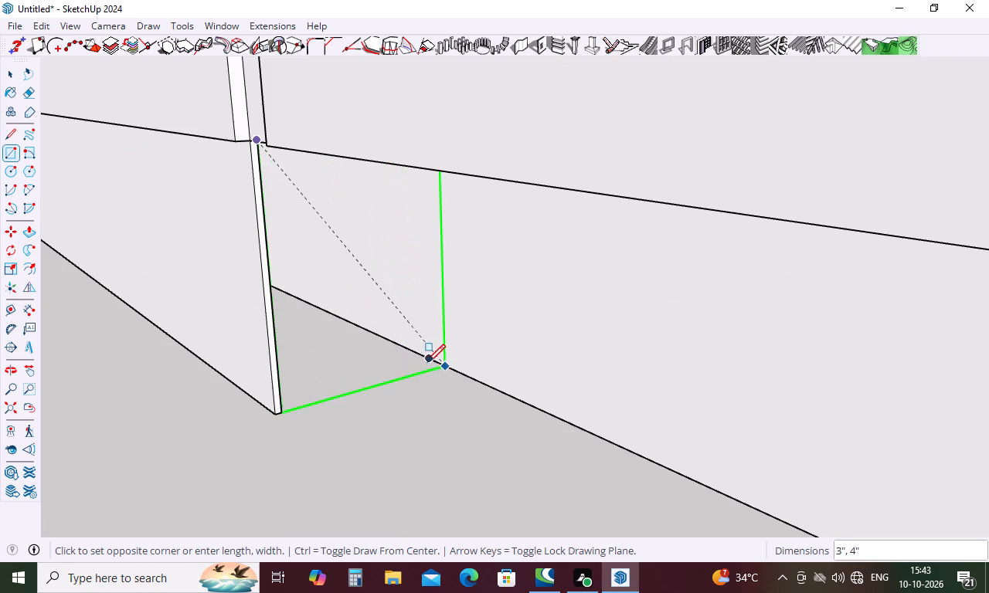
click(428, 362)
scroll(421, 401, down, 5)
middle_drag(420, 406, 637, 357)
scroll(651, 353, down, 17)
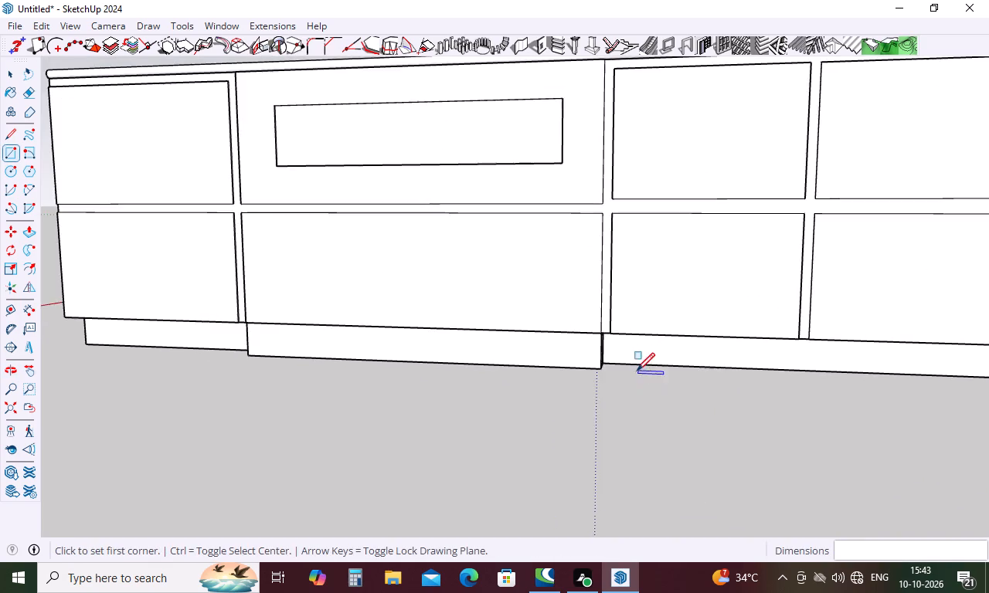
scroll(635, 372, down, 5)
middle_drag(605, 398, 773, 356)
scroll(497, 334, down, 5)
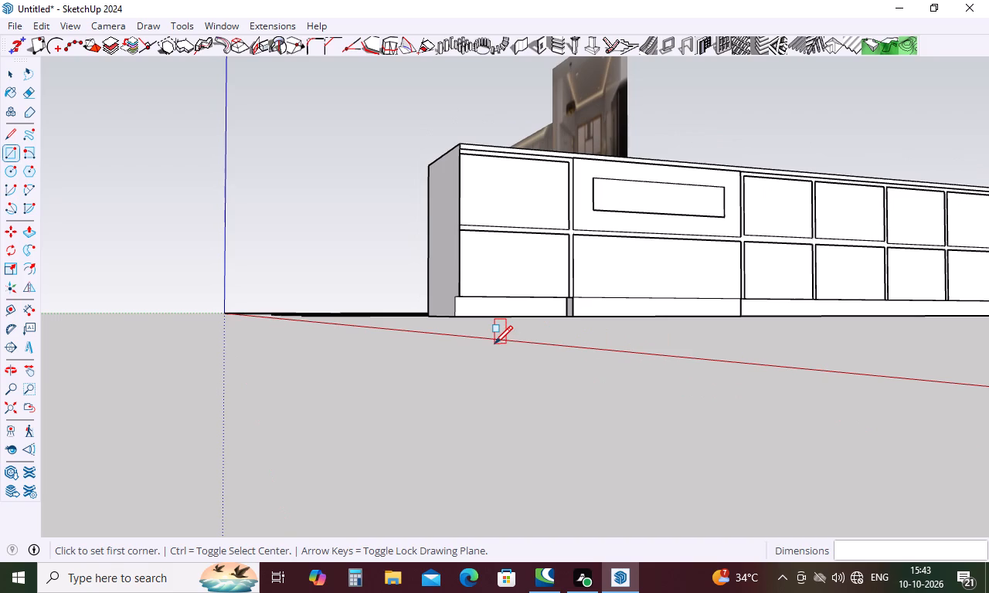
key(space)
Examine the 3D kitchen against the row of plans, the three elevations and the reference photos.
scroll(518, 310, down, 12)
middle_drag(535, 306, 536, 313)
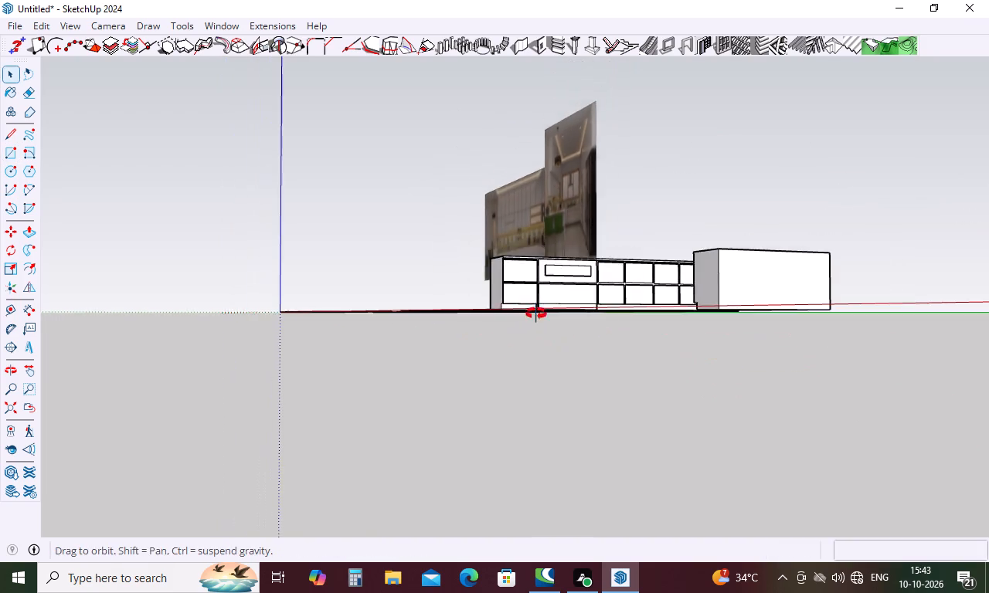
middle_drag(536, 313, 520, 425)
scroll(584, 369, up, 5)
middle_drag(593, 372, 763, 422)
scroll(712, 378, down, 5)
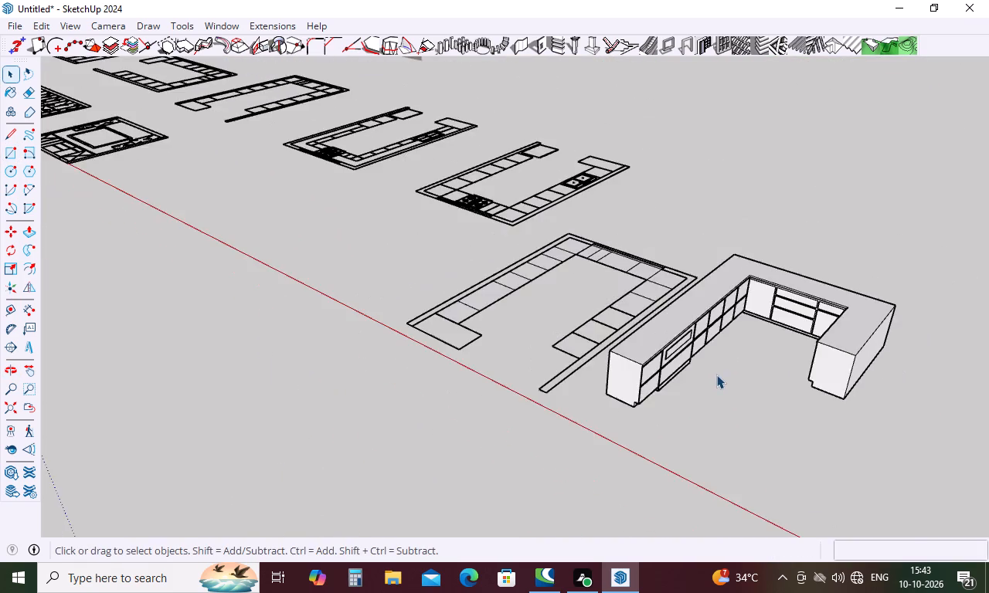
scroll(719, 374, down, 5)
middle_drag(589, 415, 623, 415)
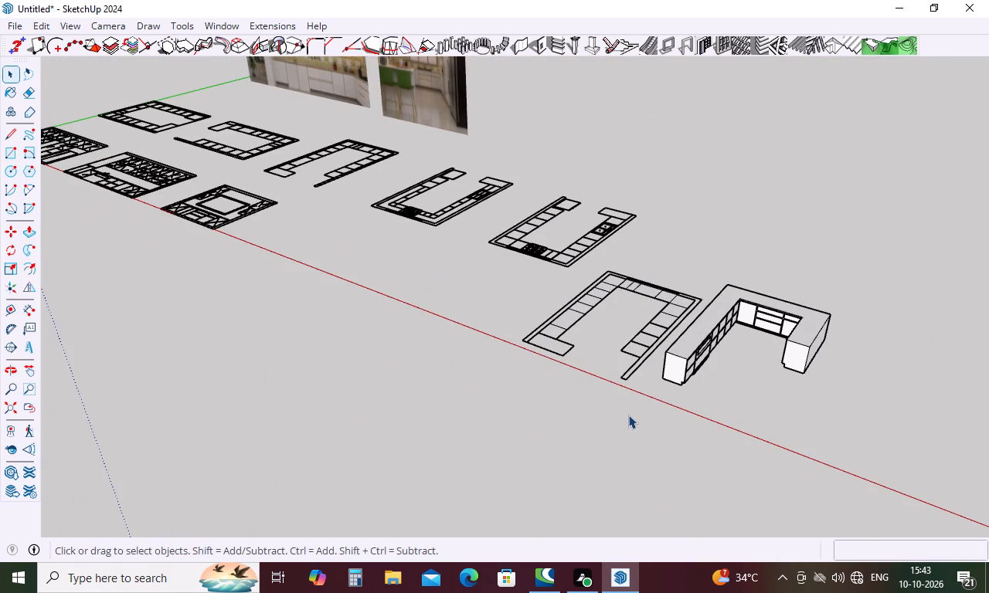
scroll(628, 412, down, 6)
middle_drag(615, 442, 838, 481)
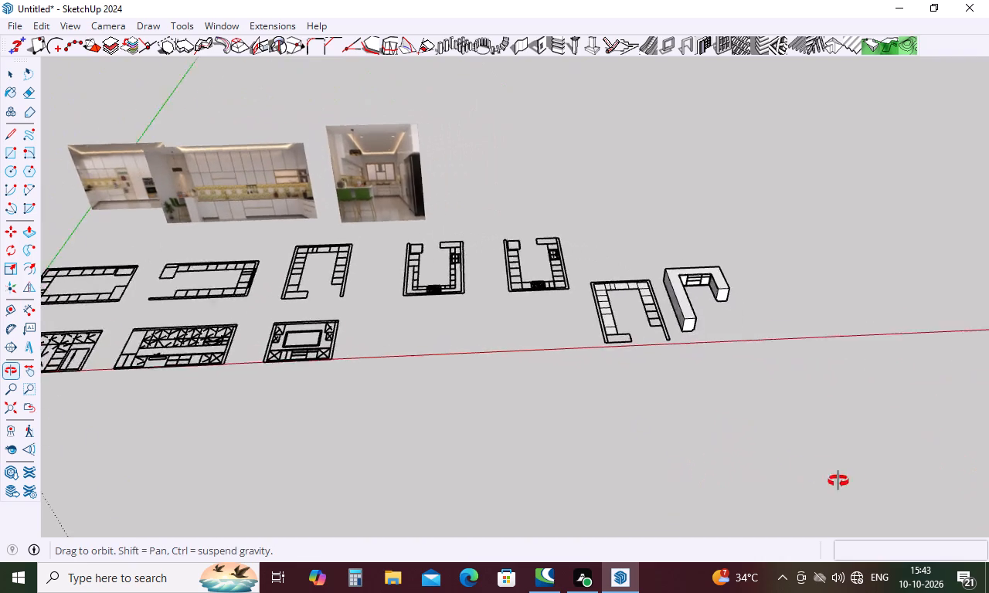
middle_drag(838, 481, 888, 460)
scroll(398, 362, down, 5)
scroll(314, 368, up, 2)
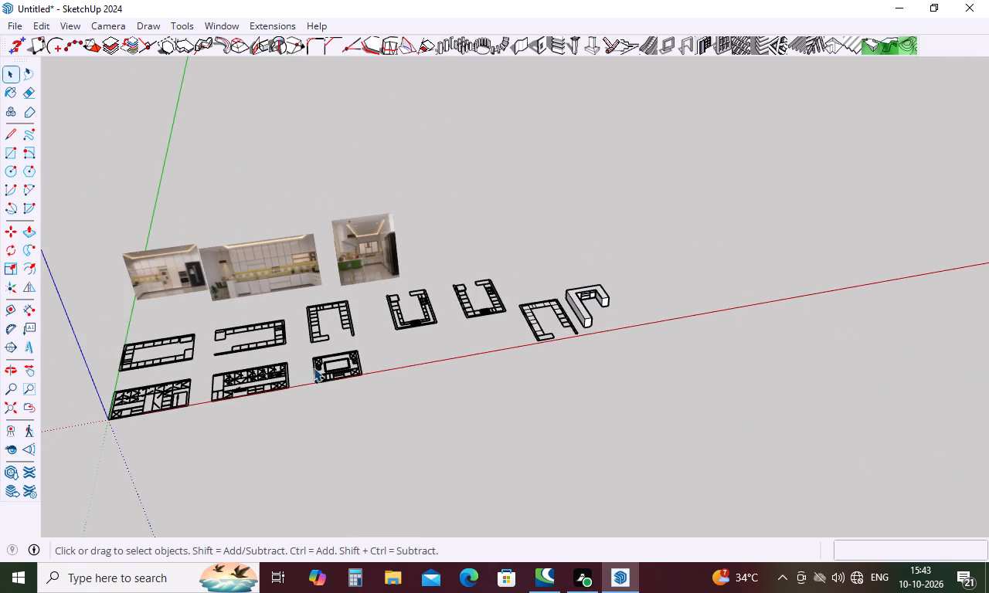
scroll(314, 368, up, 8)
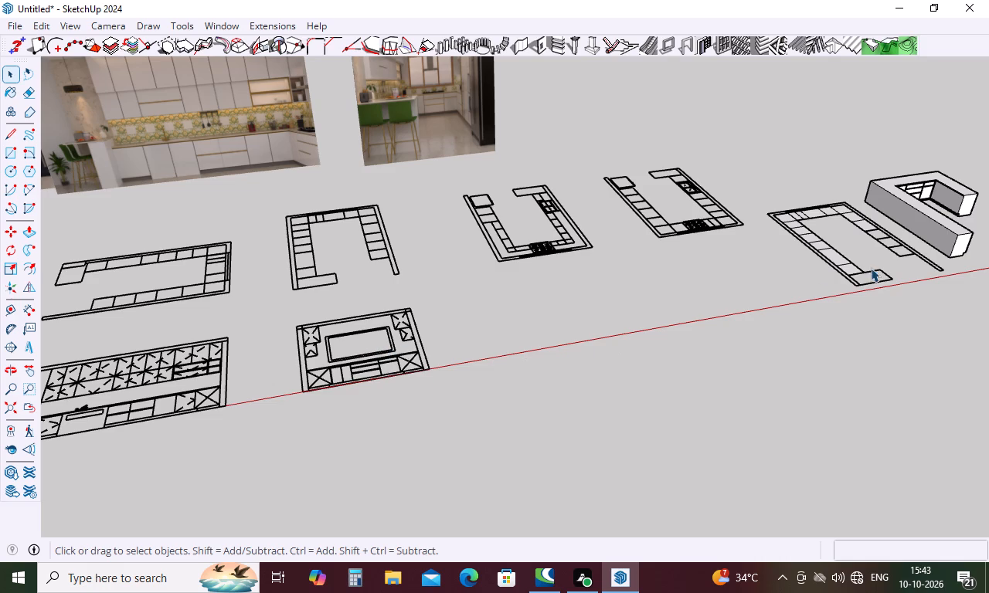
scroll(871, 268, up, 5)
scroll(742, 300, down, 5)
scroll(644, 307, down, 5)
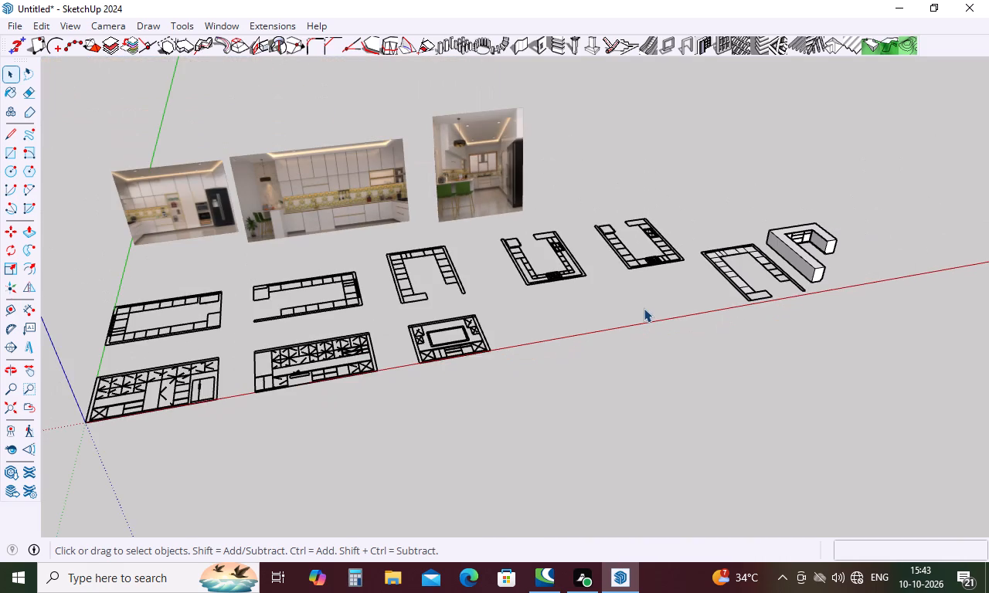
scroll(644, 308, up, 4)
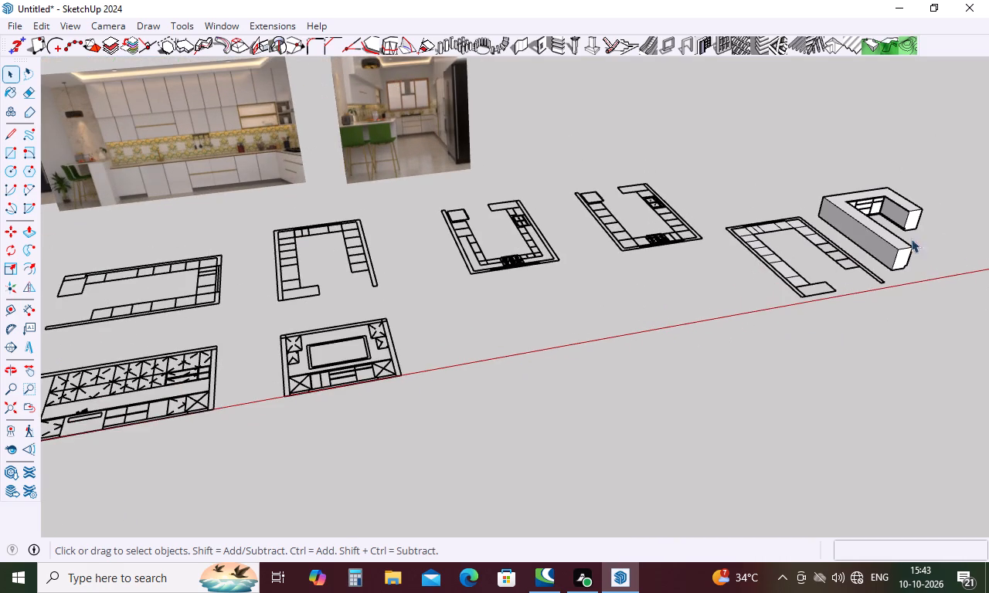
scroll(781, 241, up, 6)
scroll(777, 247, down, 11)
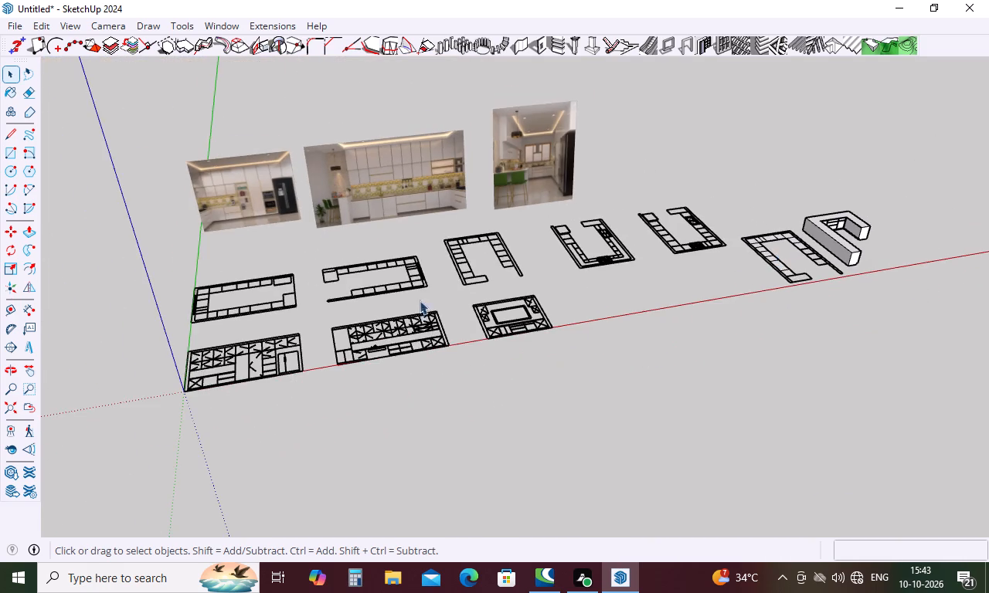
scroll(413, 300, up, 5)
scroll(394, 293, down, 5)
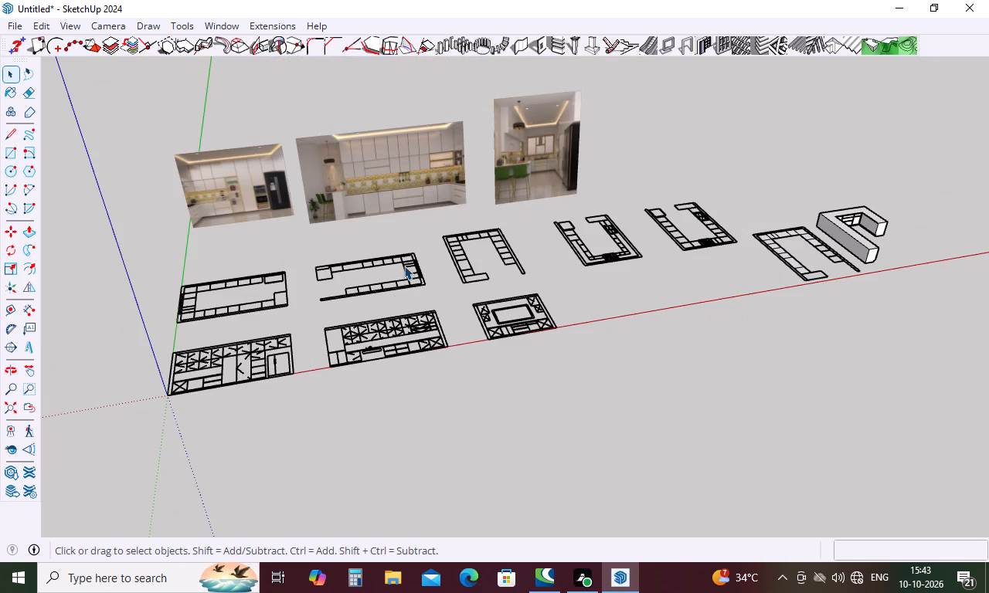
scroll(369, 288, up, 5)
scroll(332, 296, down, 5)
scroll(292, 365, down, 4)
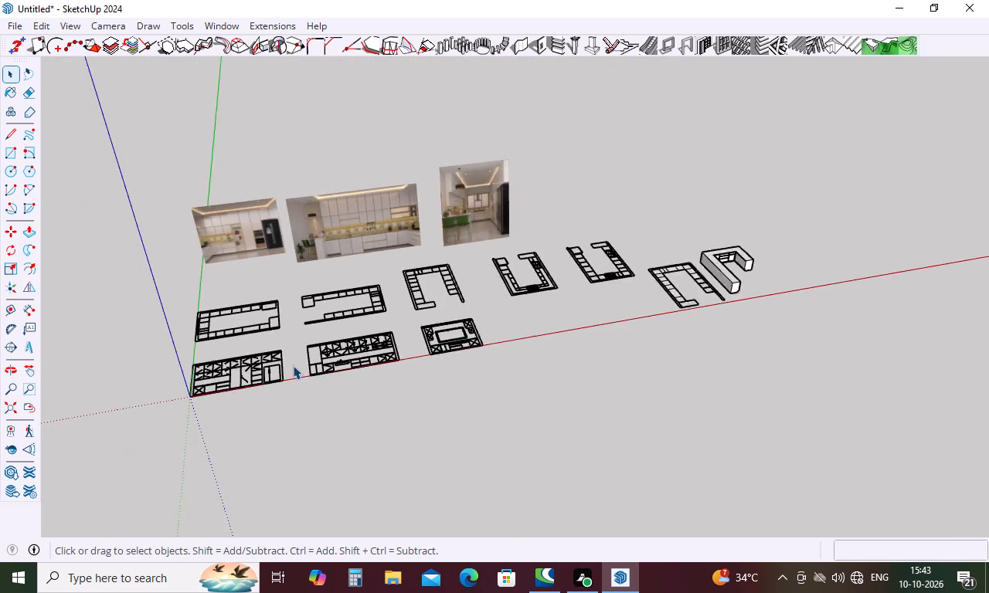
scroll(293, 365, down, 2)
scroll(212, 397, up, 10)
Open the drawings group and copy all linework of the tall-unit and refrigerator elevation.
double_click(207, 354)
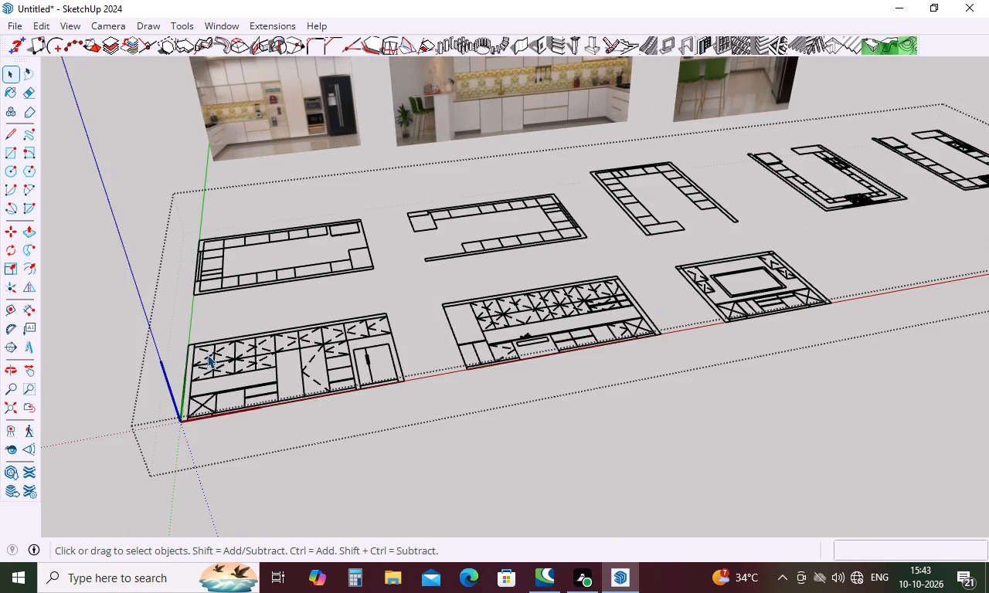
scroll(207, 354, up, 5)
middle_drag(207, 354, 194, 445)
scroll(173, 402, down, 6)
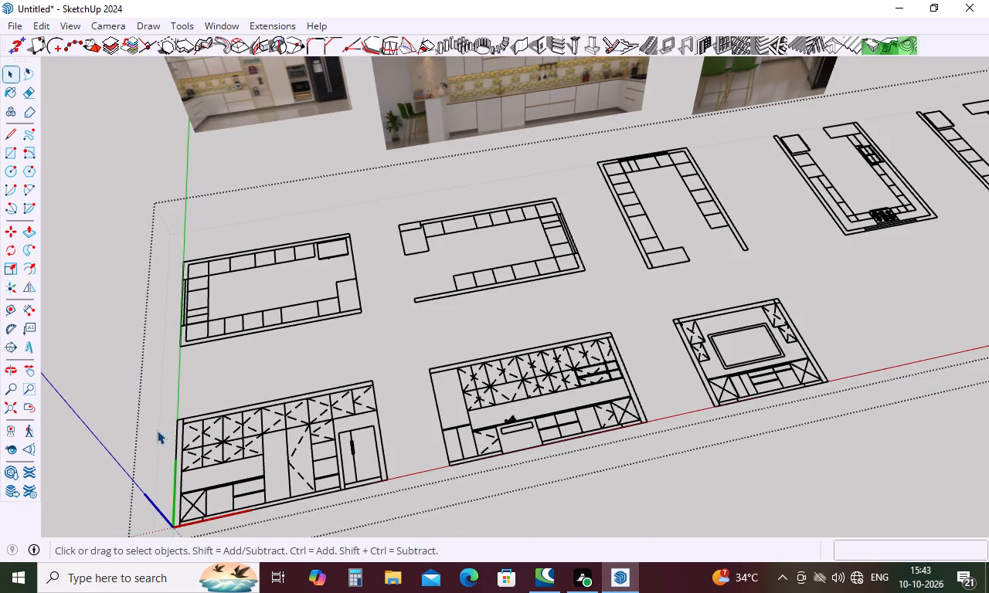
drag(157, 426, 248, 523)
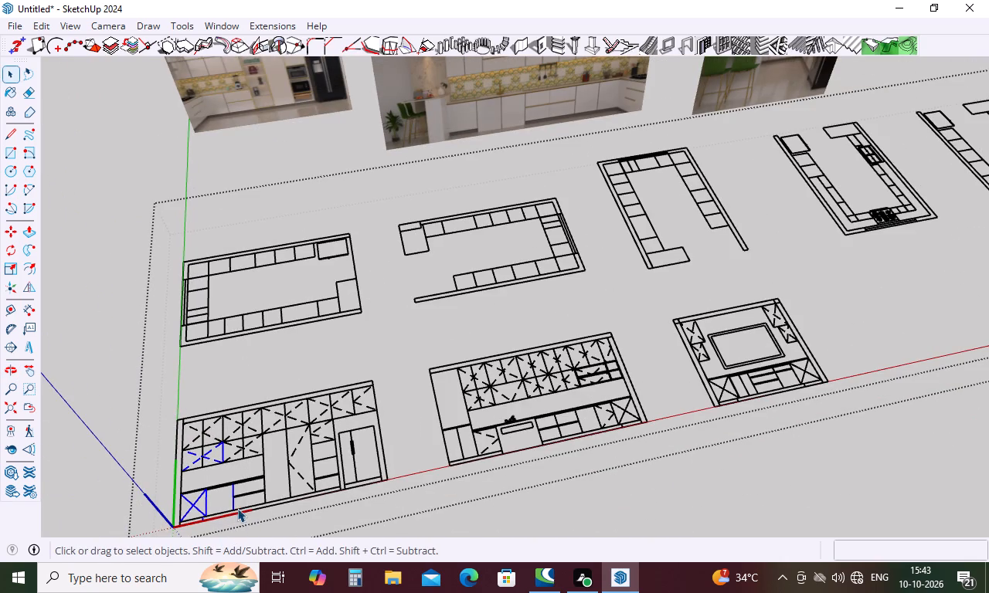
drag(165, 385, 268, 516)
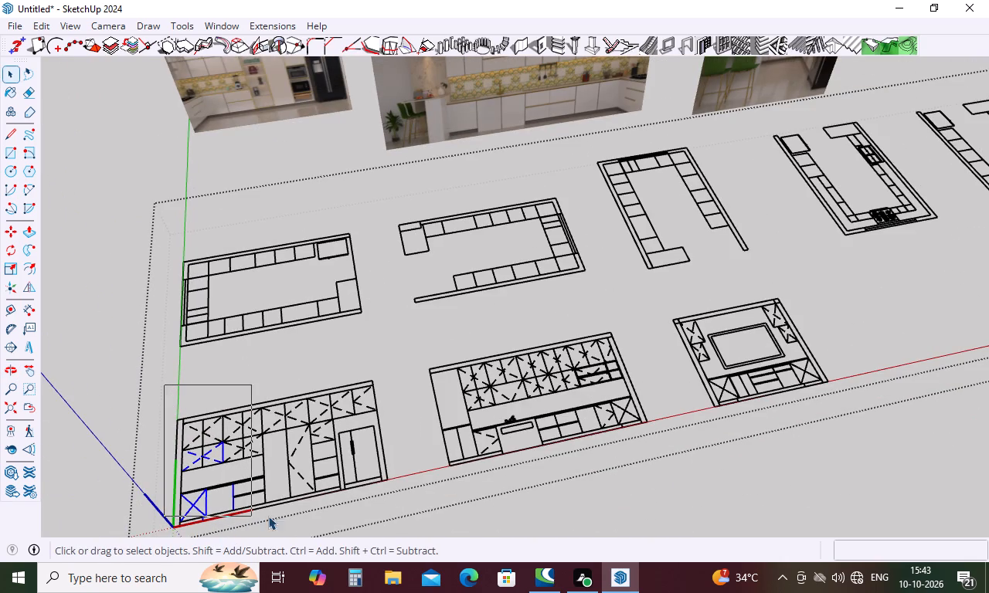
drag(268, 516, 403, 489)
drag(398, 357, 399, 441)
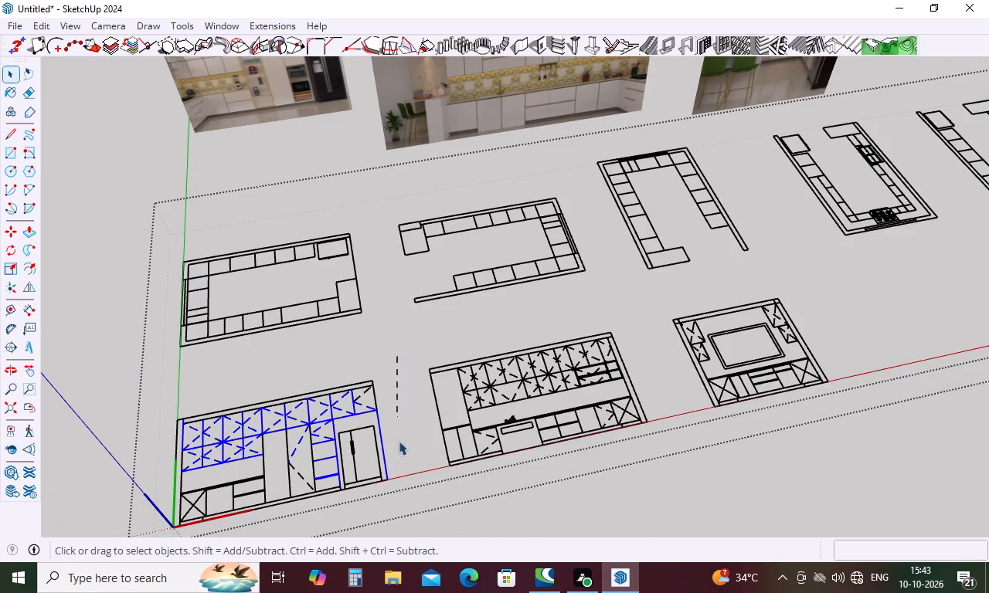
drag(399, 441, 157, 530)
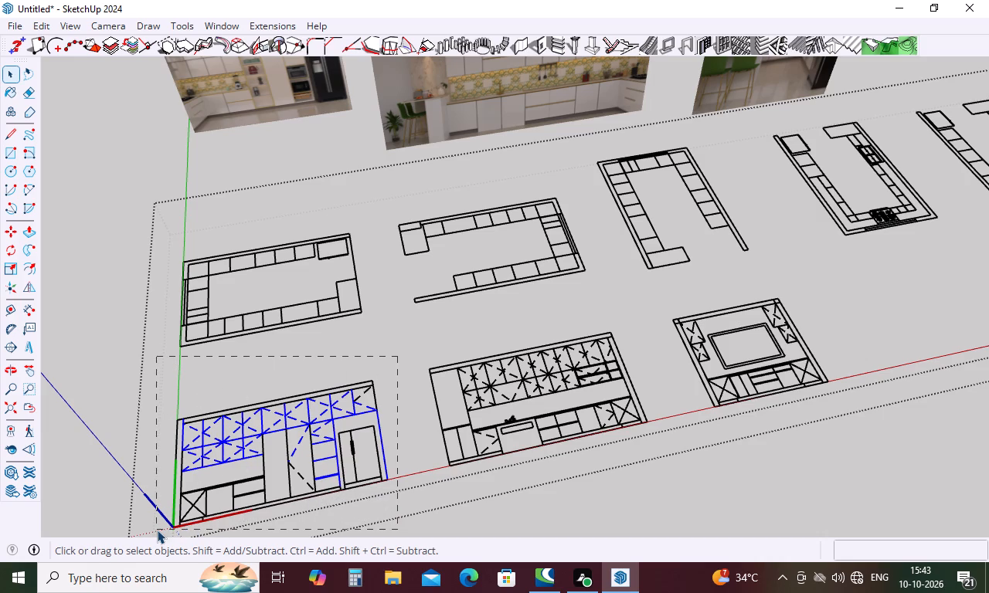
drag(157, 530, 323, 392)
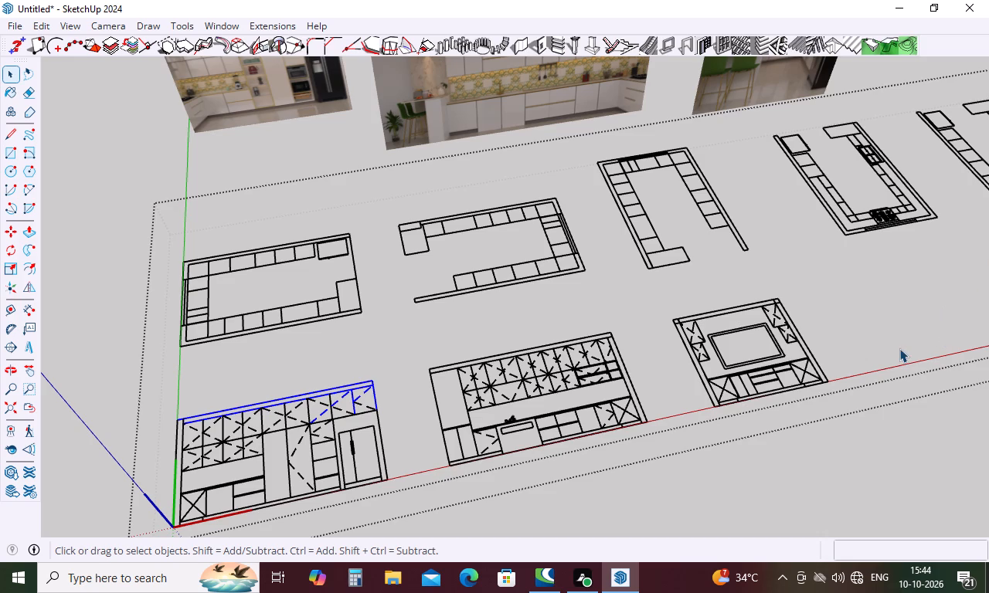
scroll(599, 289, down, 10)
scroll(508, 358, up, 6)
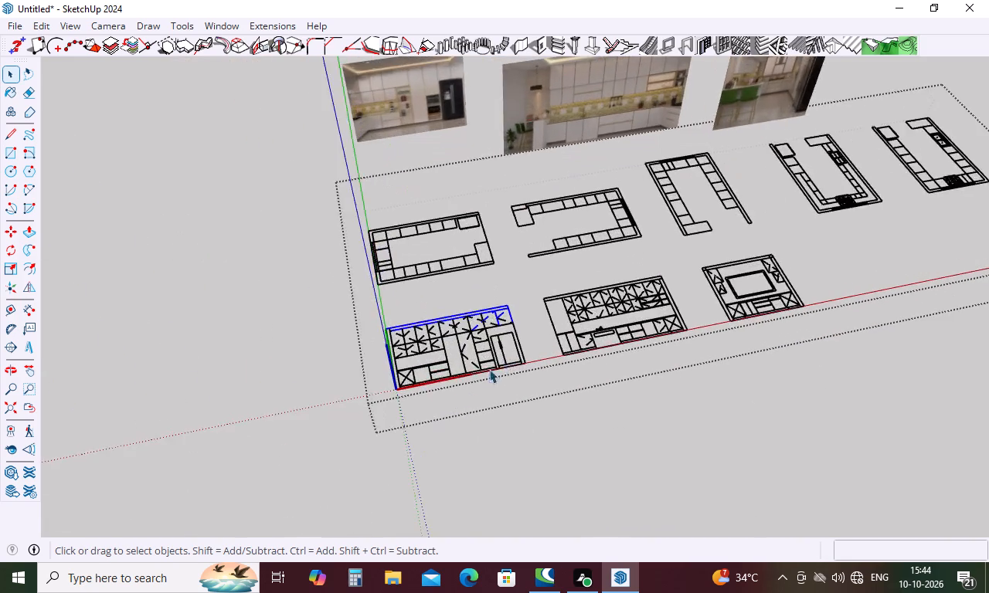
scroll(489, 369, up, 5)
scroll(335, 330, up, 5)
drag(318, 244, 744, 311)
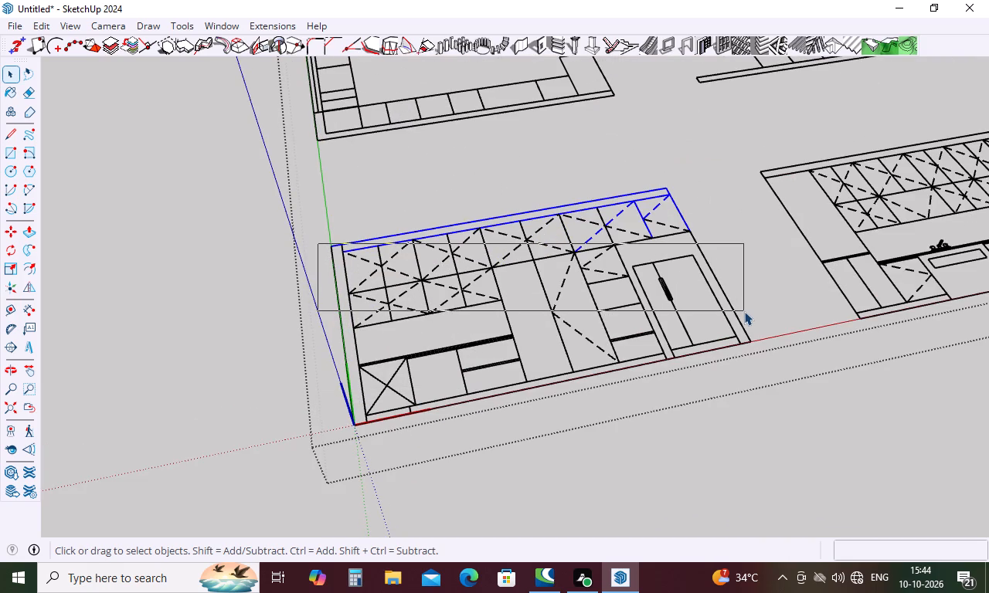
drag(352, 449, 478, 431)
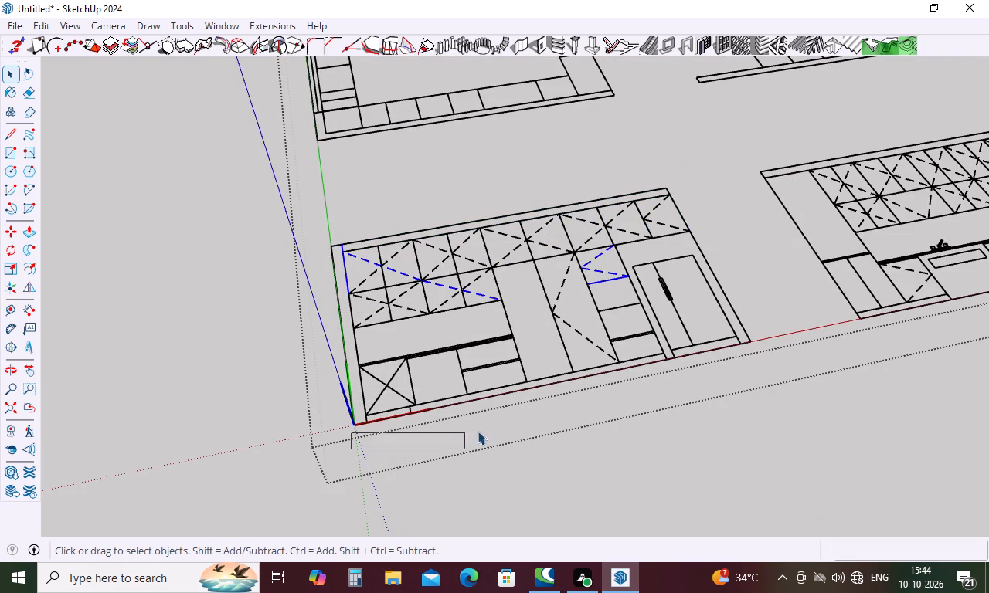
drag(478, 431, 756, 186)
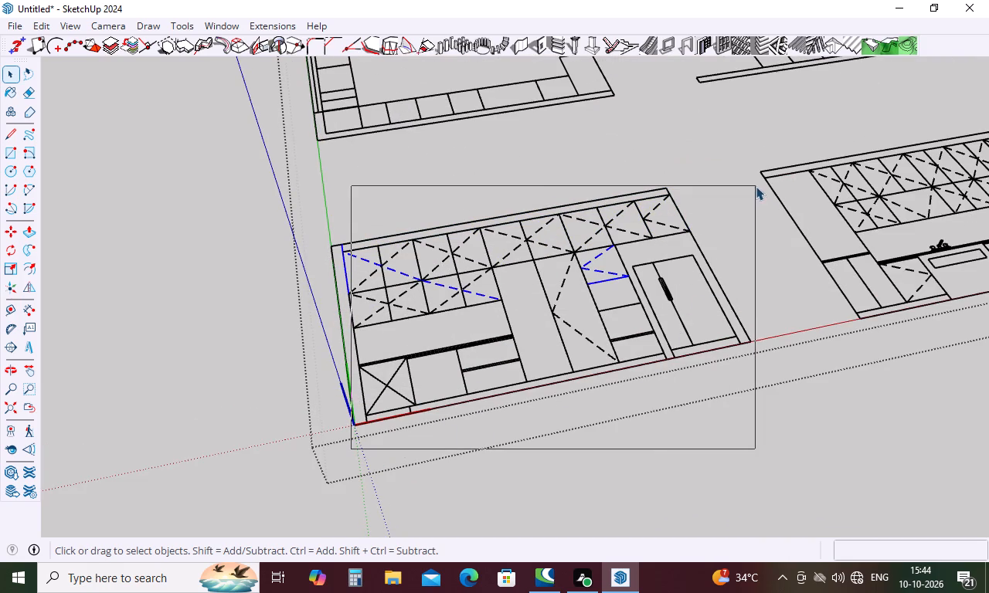
drag(756, 186, 669, 178)
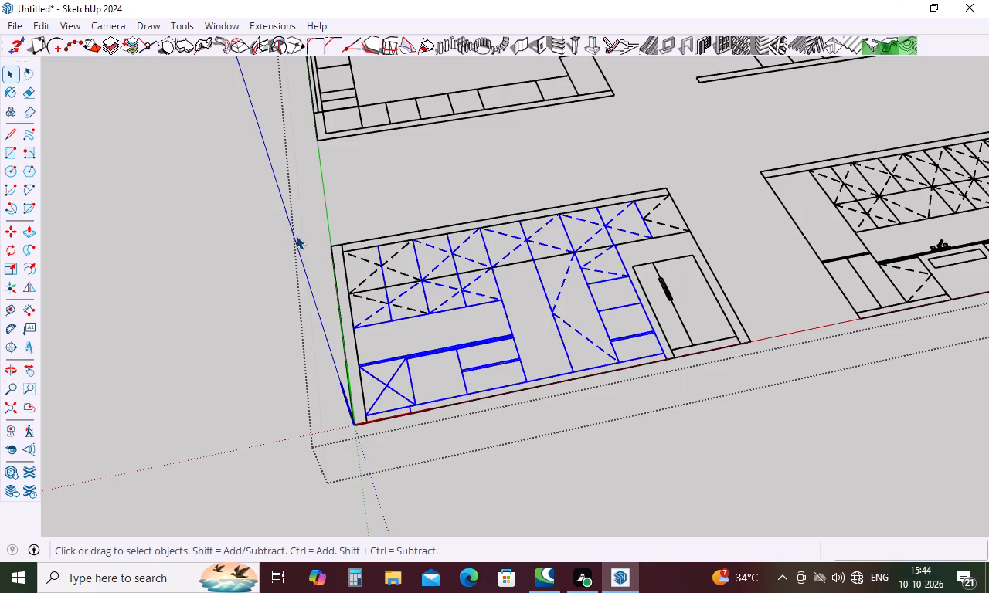
drag(297, 236, 657, 398)
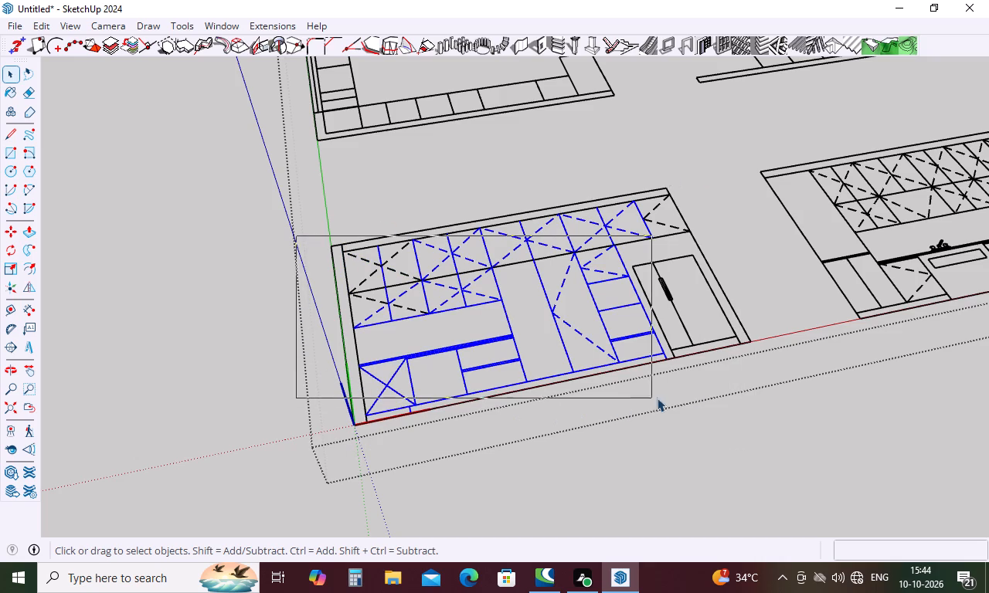
drag(657, 398, 749, 380)
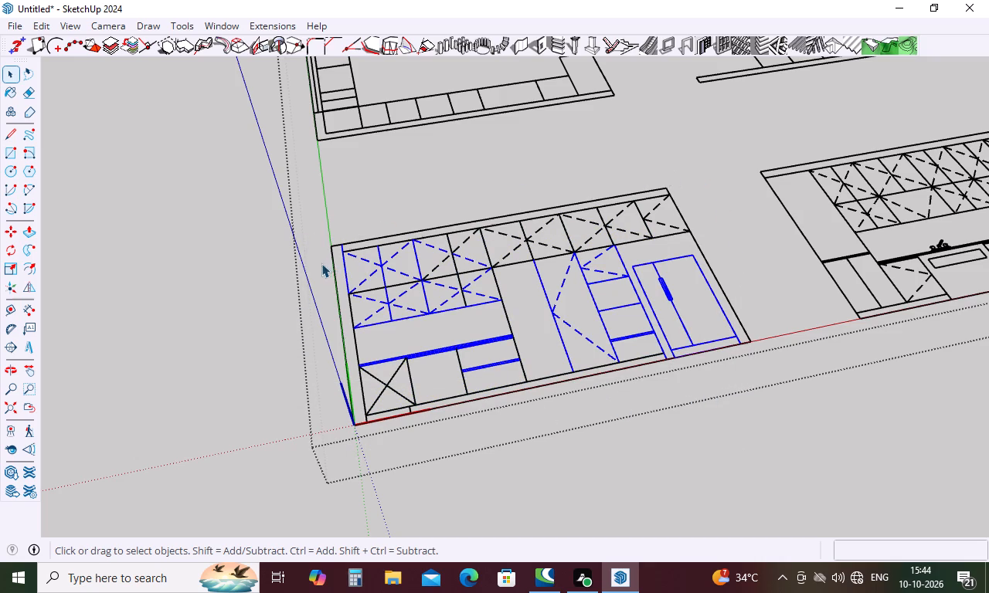
middle_drag(321, 263, 242, 214)
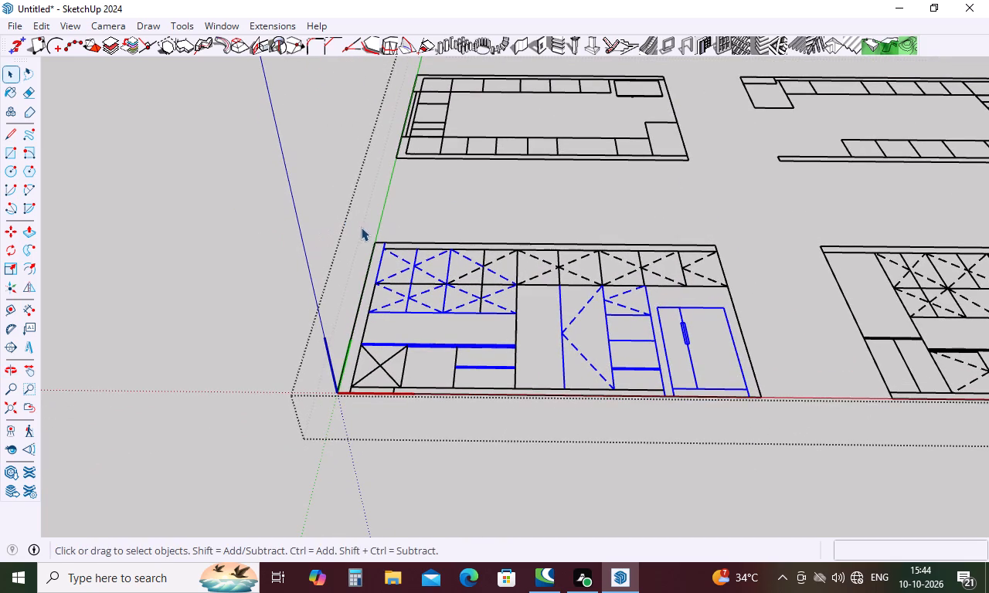
drag(360, 223, 345, 354)
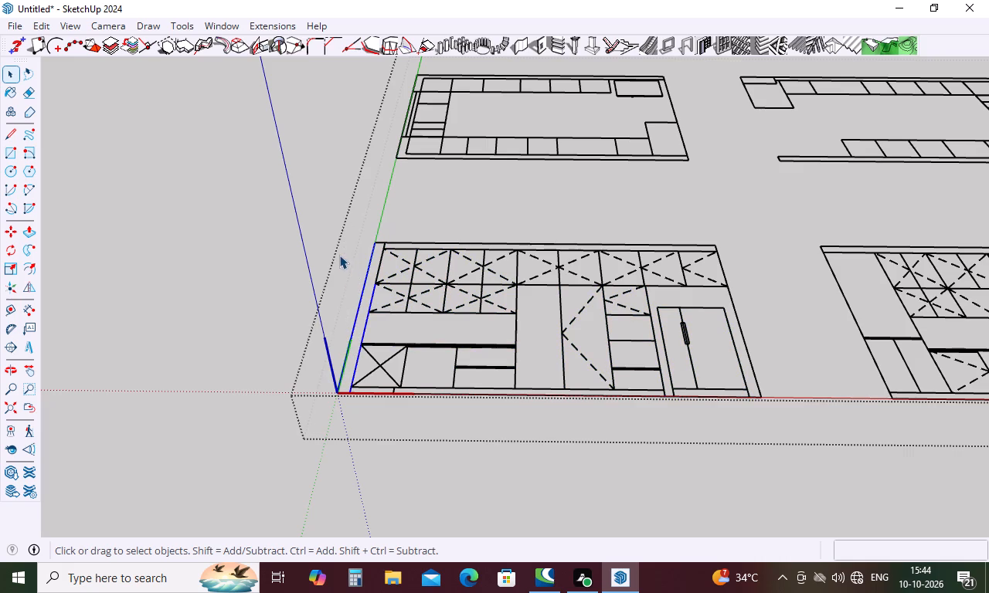
drag(336, 261, 342, 373)
drag(323, 405, 417, 408)
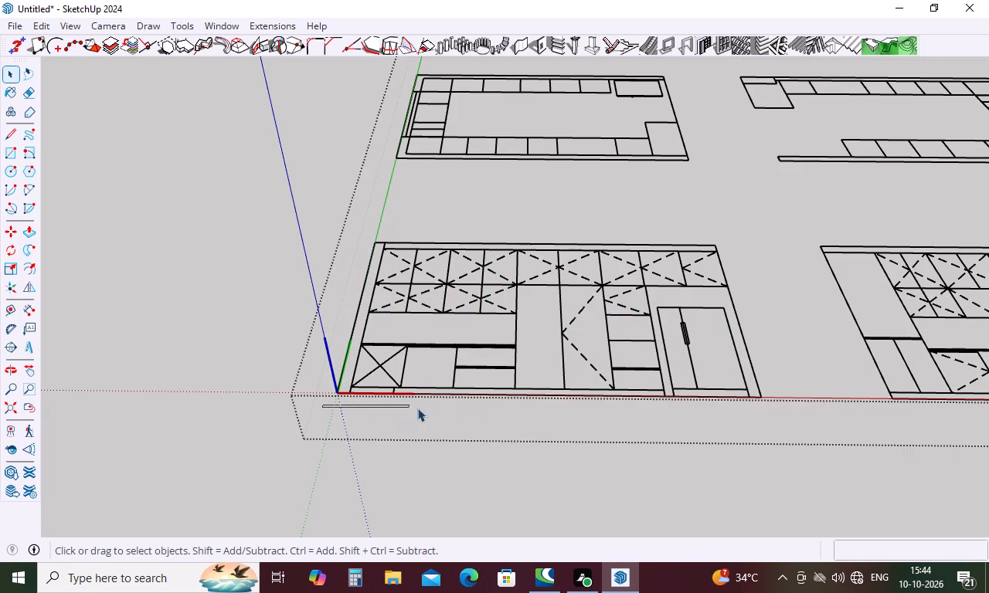
drag(417, 408, 784, 239)
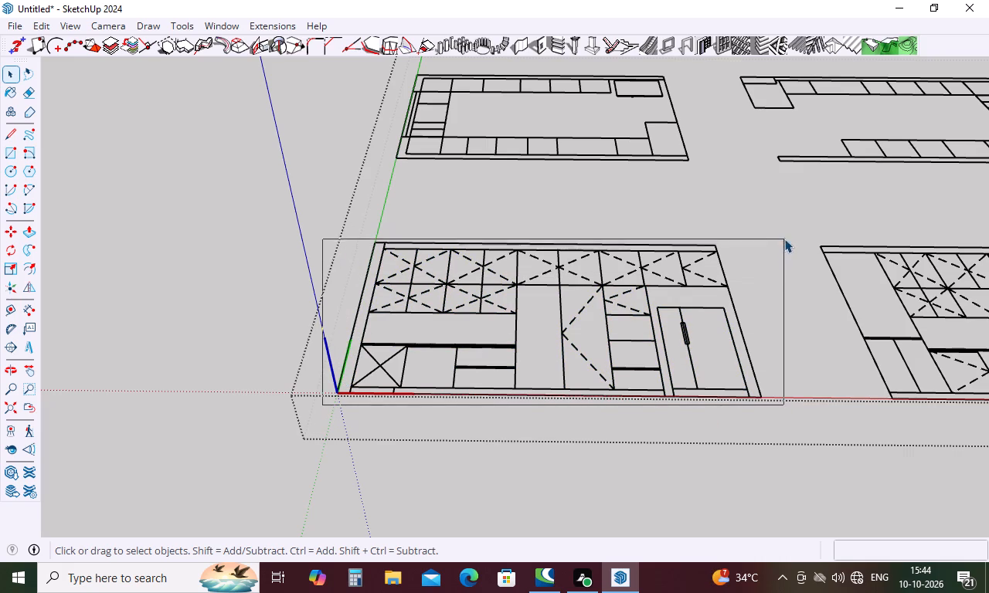
drag(784, 239, 787, 231)
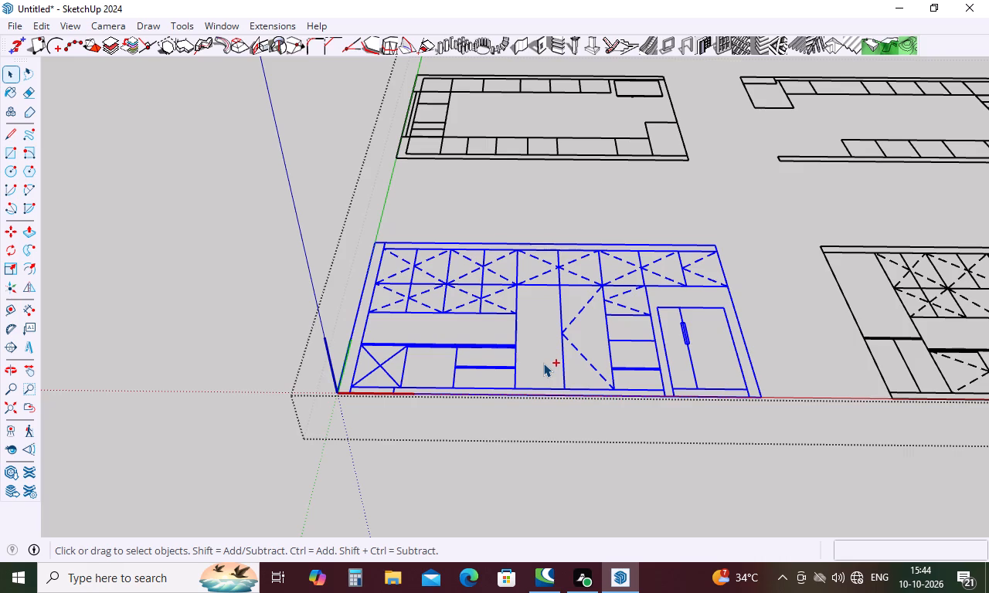
key(ctrl+c)
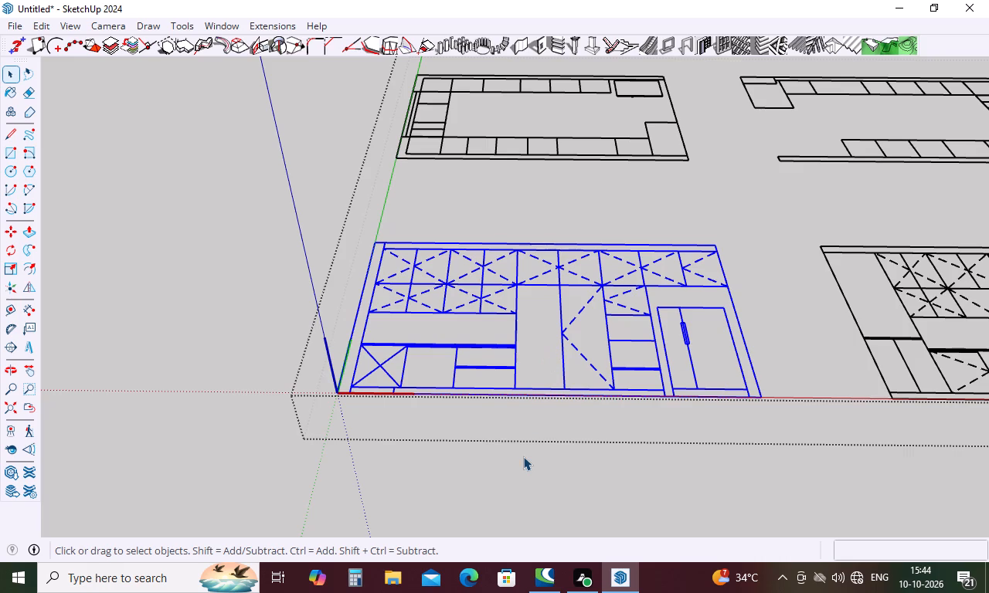
Paste the elevation outside the drawings group, with its base on the red axis between the third elevation and the white-faced plan.
click(523, 456)
key(ctrl+v)
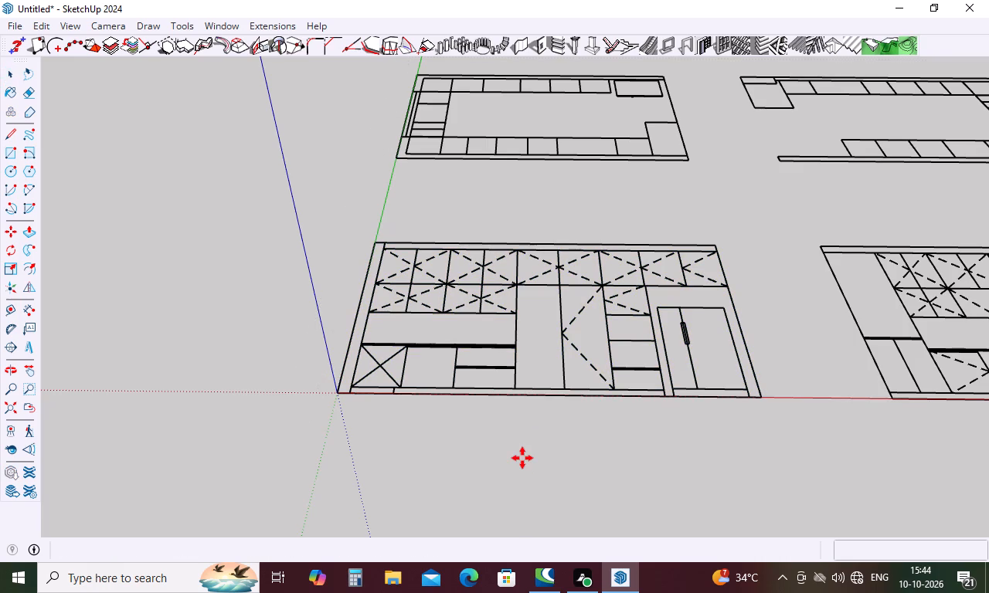
scroll(347, 351, down, 18)
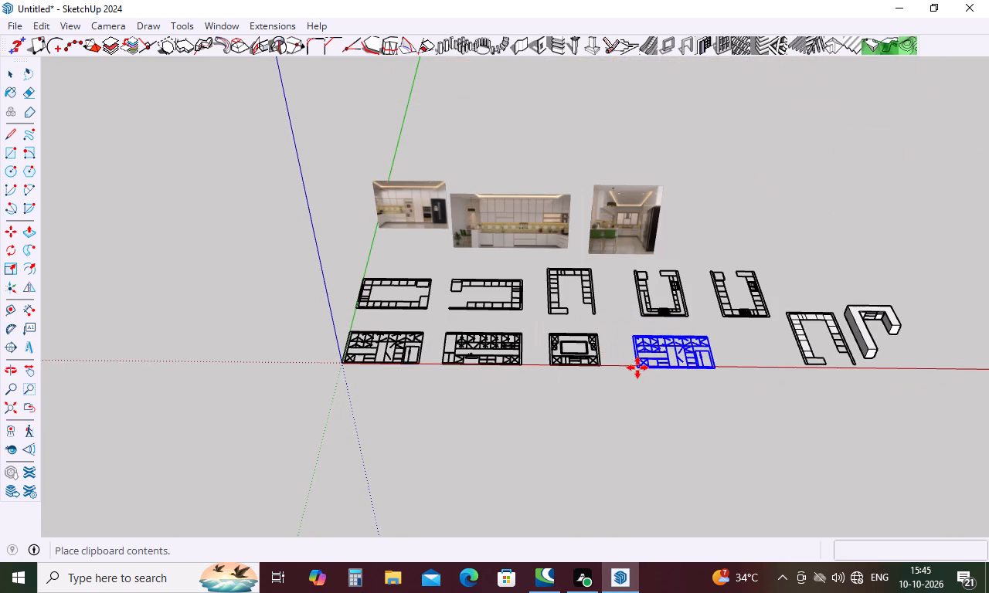
scroll(641, 368, up, 3)
middle_drag(641, 366, 600, 482)
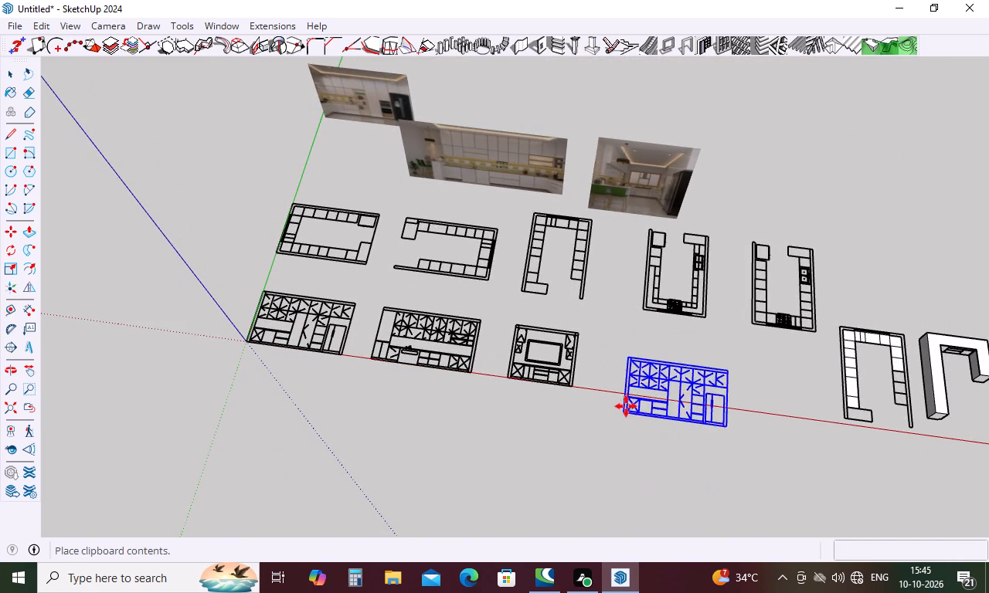
scroll(633, 385, up, 5)
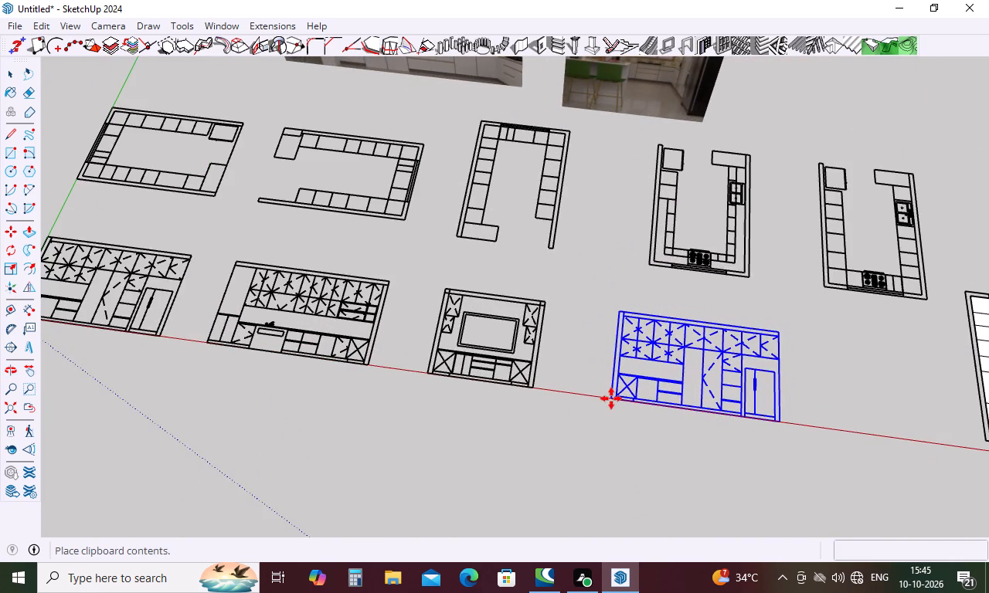
click(611, 398)
key(space)
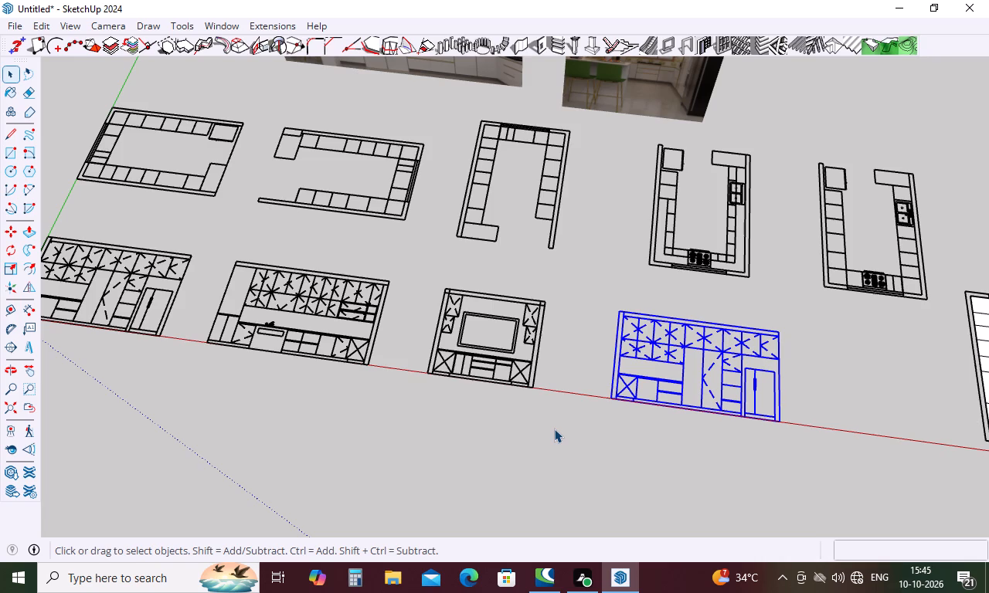
click(554, 428)
Examine the pasted elevation's base units and toe kick, and check that it is separate from the original drawings group.
scroll(778, 406, up, 9)
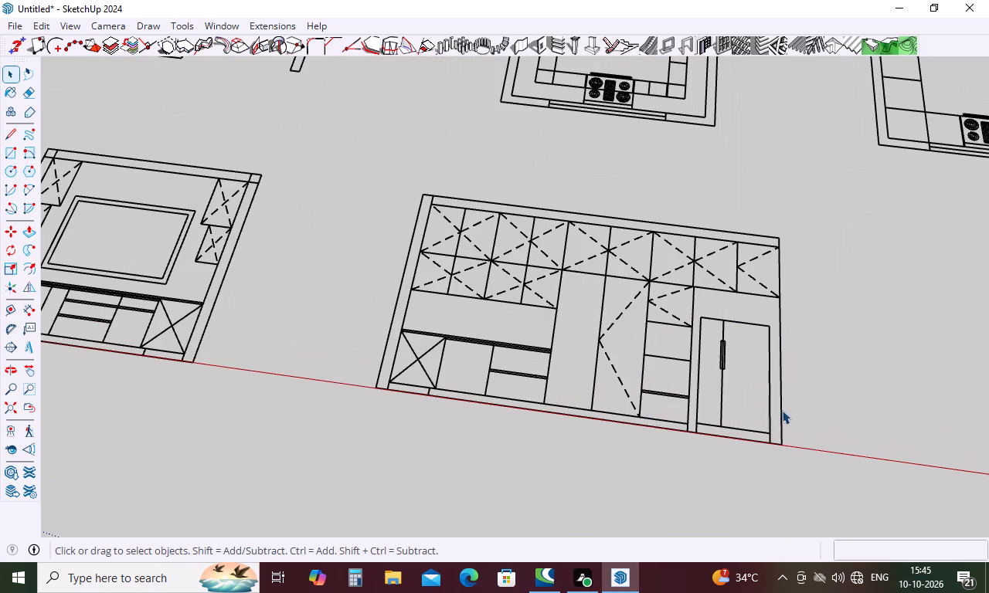
scroll(784, 422, up, 4)
middle_drag(327, 365, 326, 365)
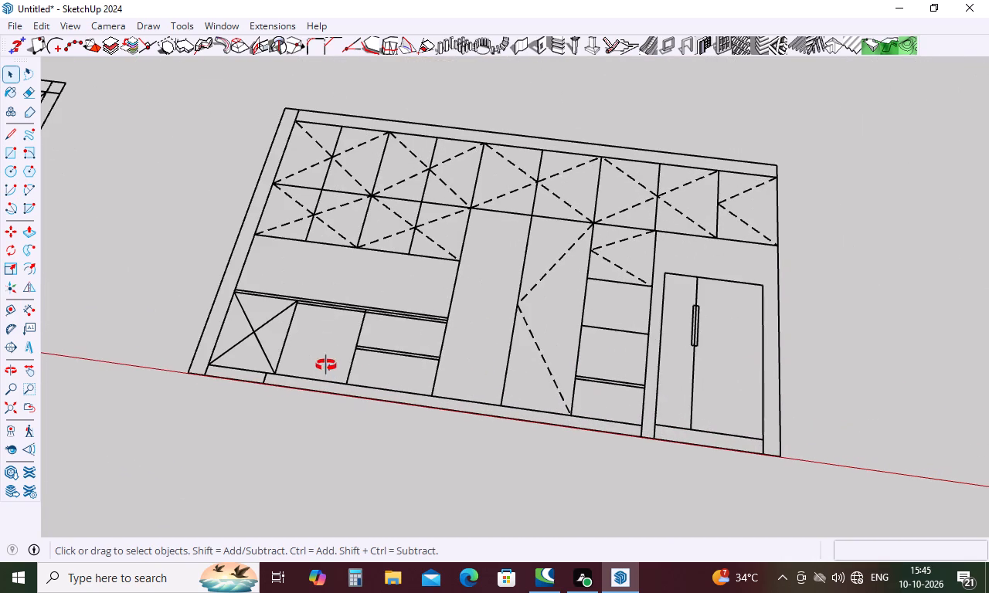
middle_drag(326, 365, 431, 378)
scroll(359, 445, up, 4)
scroll(279, 469, up, 4)
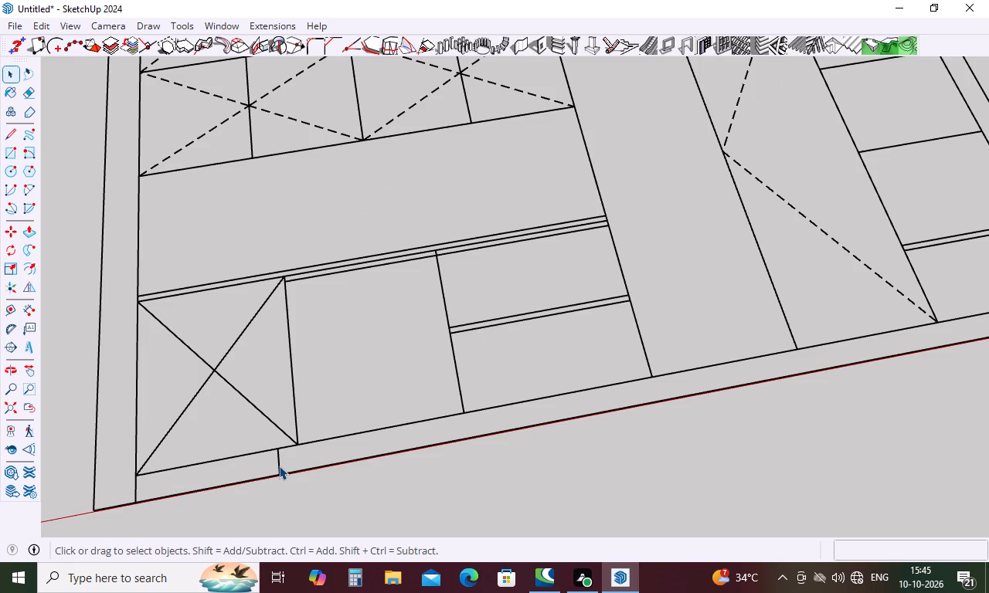
scroll(314, 430, down, 13)
scroll(476, 337, down, 7)
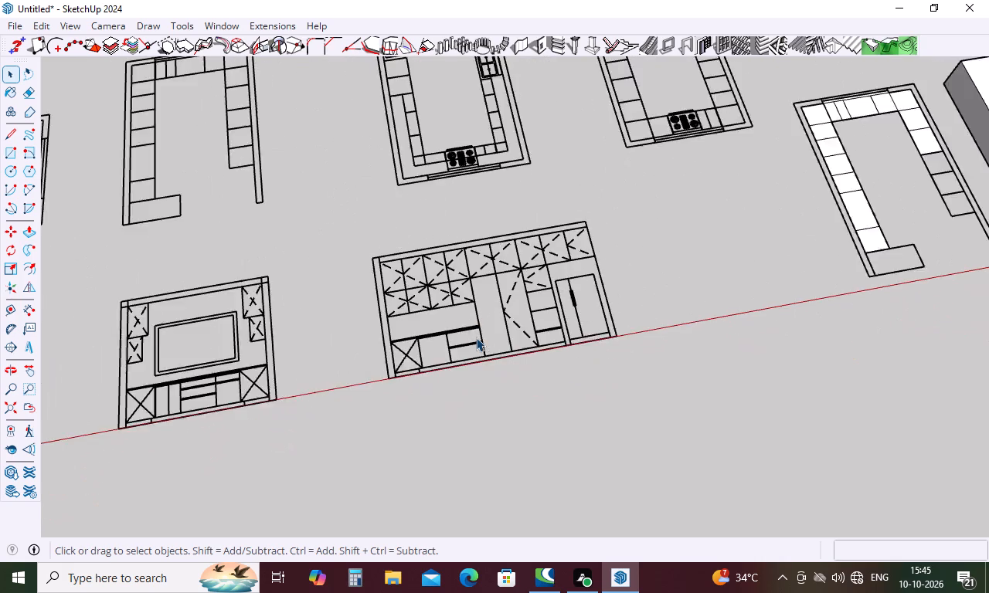
scroll(476, 337, down, 13)
scroll(277, 378, up, 6)
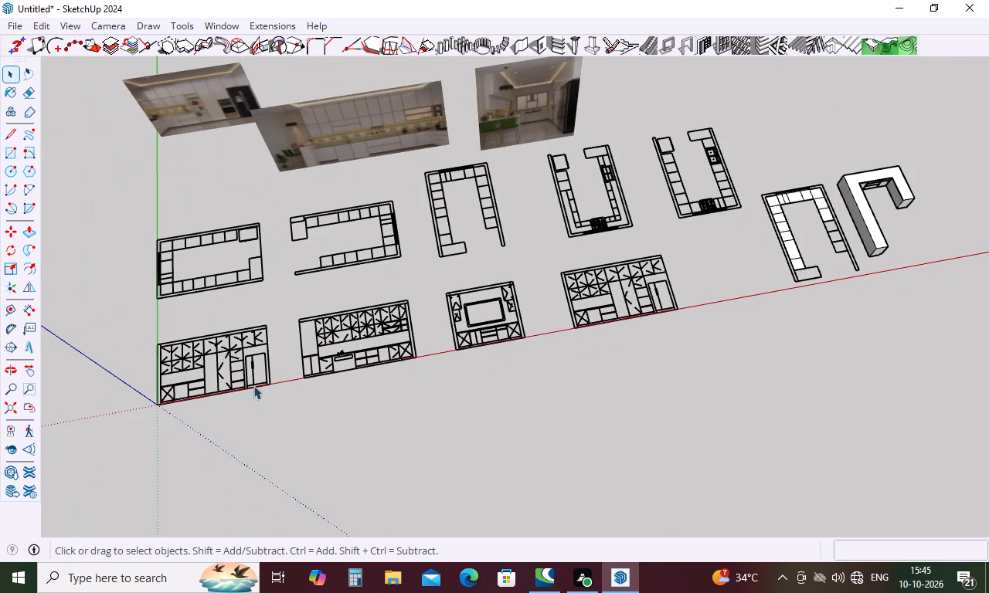
click(488, 330)
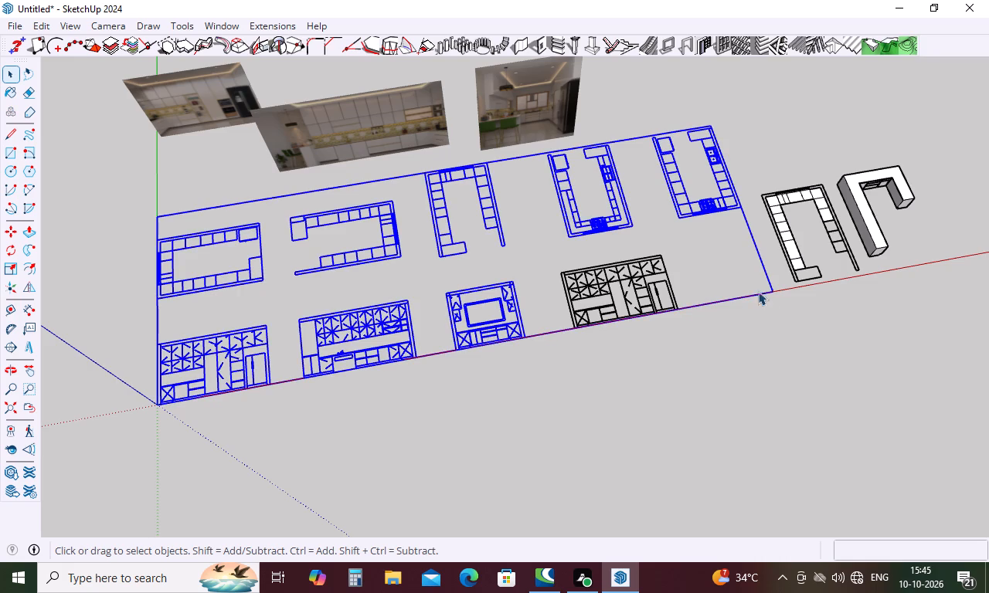
click(771, 331)
Draw a 4' 7 1/2" by 2' 5" rectangle over the base unit fronts between the crossed corner unit and the tall panel.
scroll(682, 285, up, 11)
middle_drag(674, 332, 604, 343)
scroll(394, 338, up, 5)
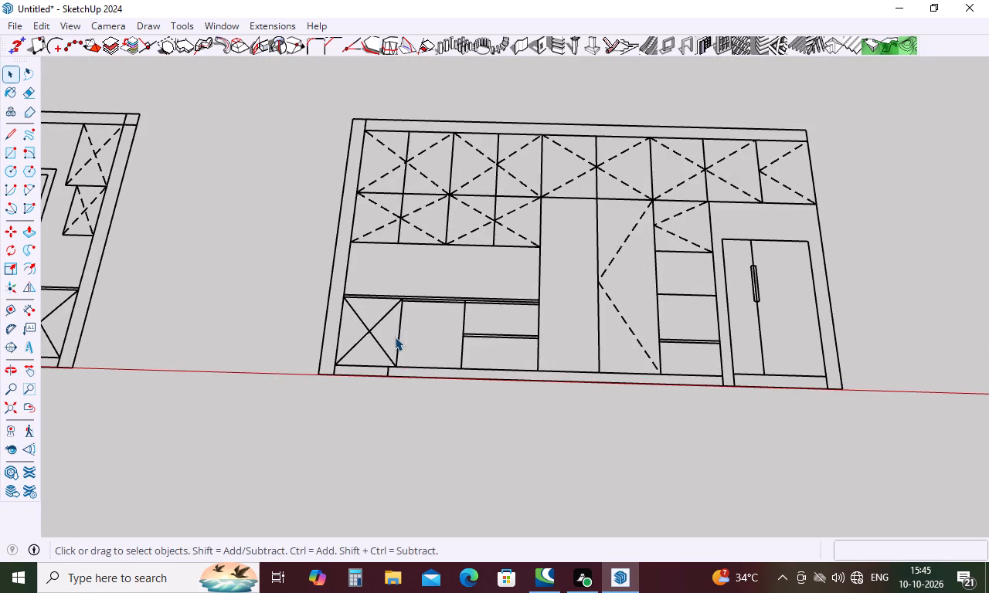
key(r)
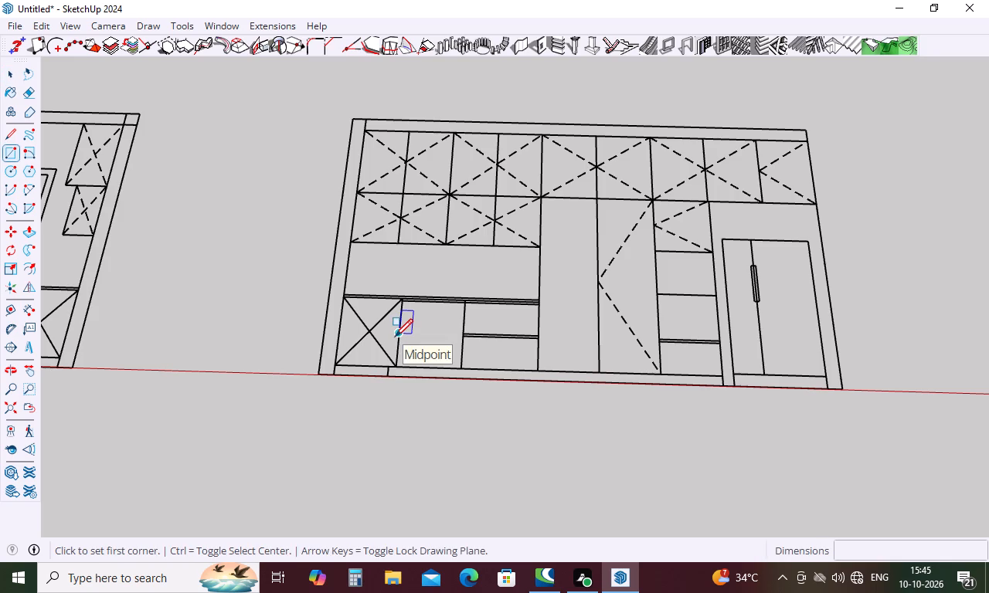
scroll(444, 320, up, 13)
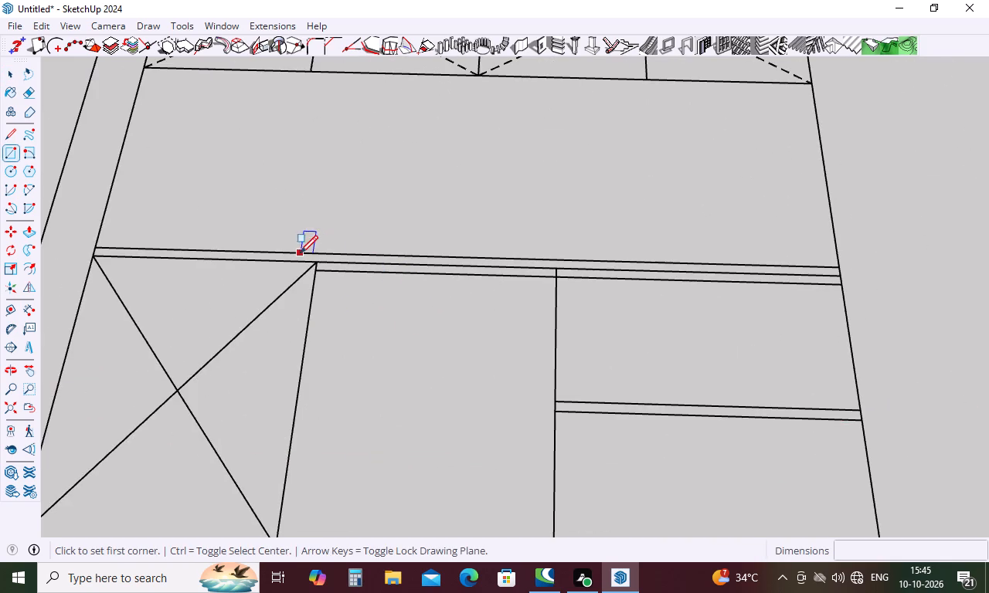
click(314, 264)
scroll(355, 225, down, 11)
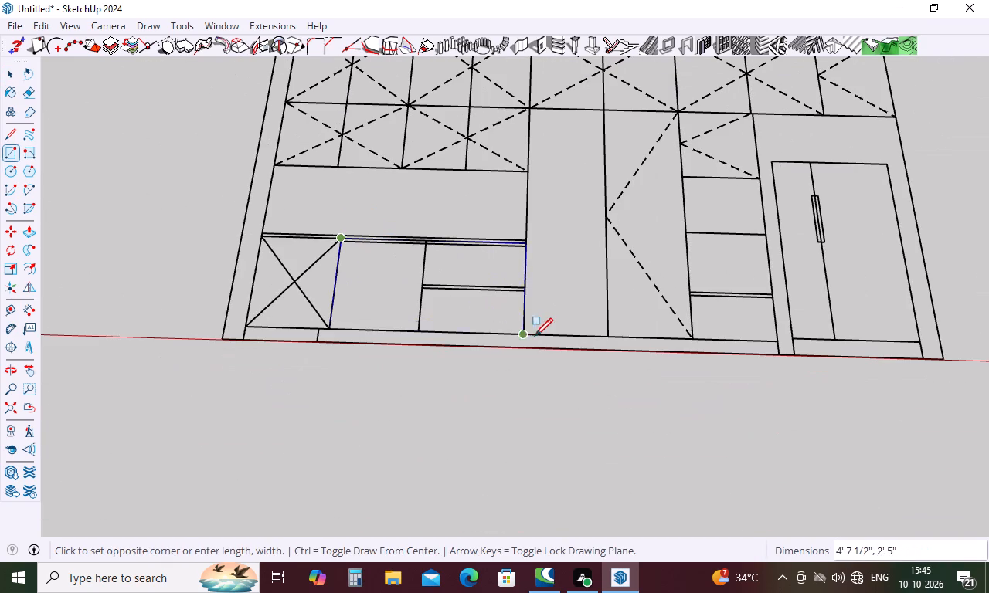
click(526, 334)
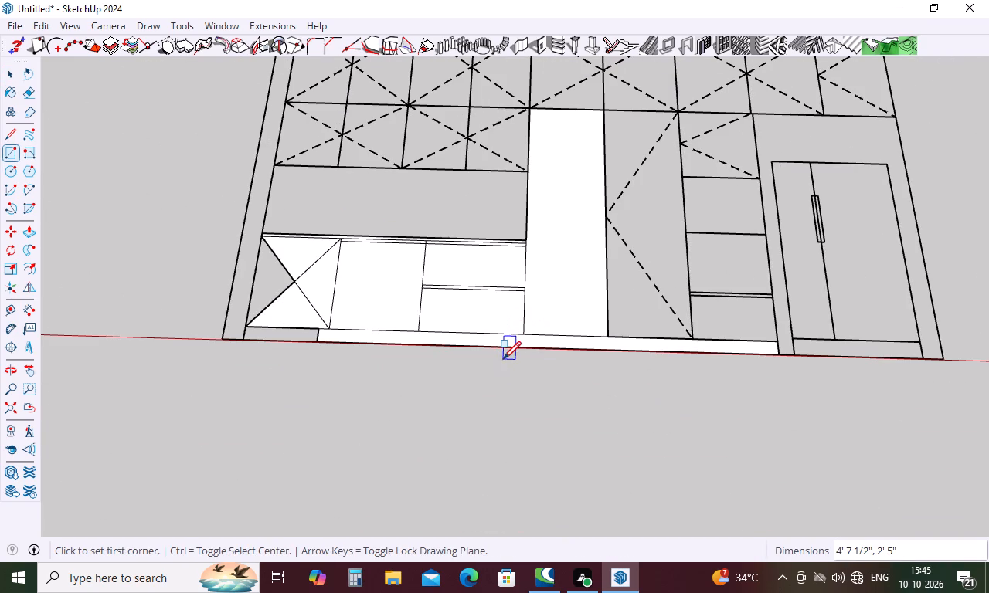
Delete the extra faces filling the tall panel beside the base units and the toe kick.
key(space)
click(578, 285)
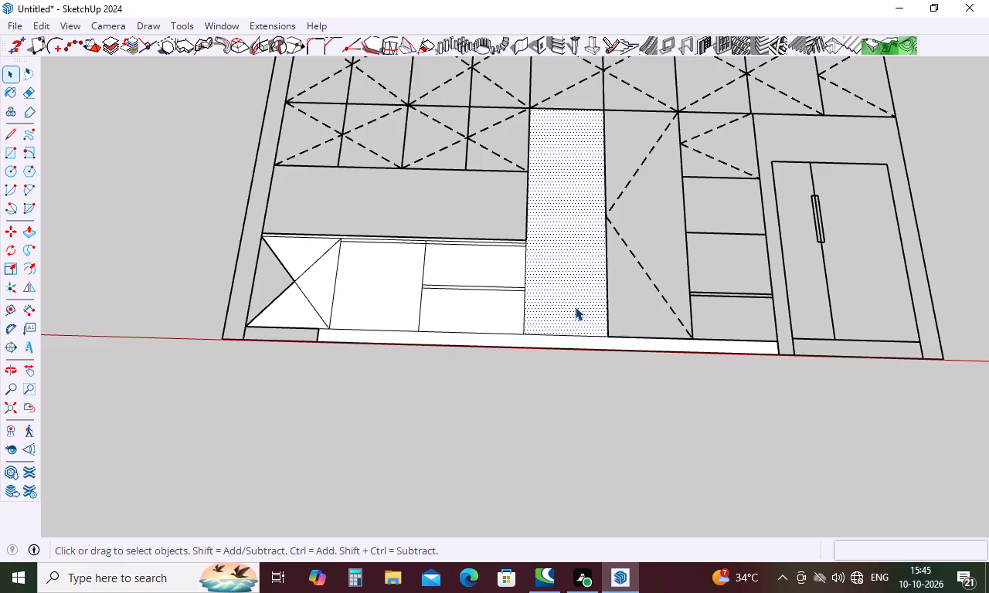
key(Delete)
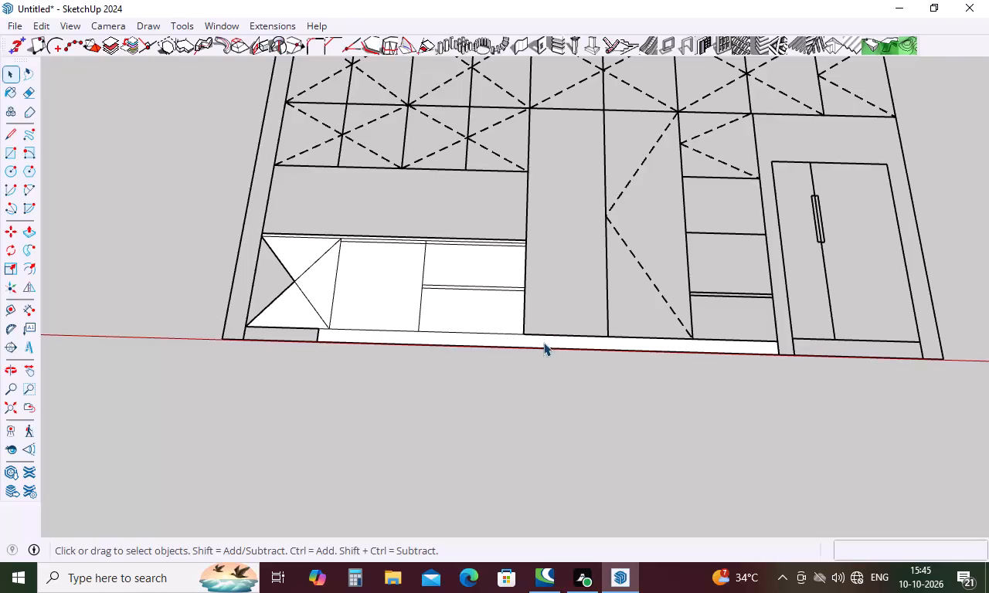
click(544, 344)
key(Delete)
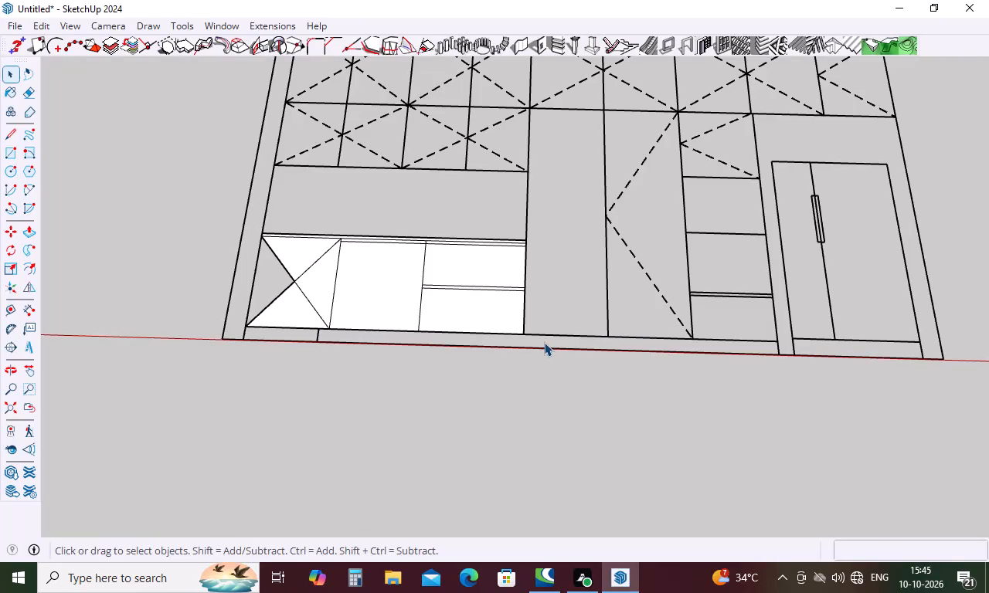
Delete the extra faces in the crossed corner unit and the countertop strip, keeping only the base unit fronts filled.
click(291, 256)
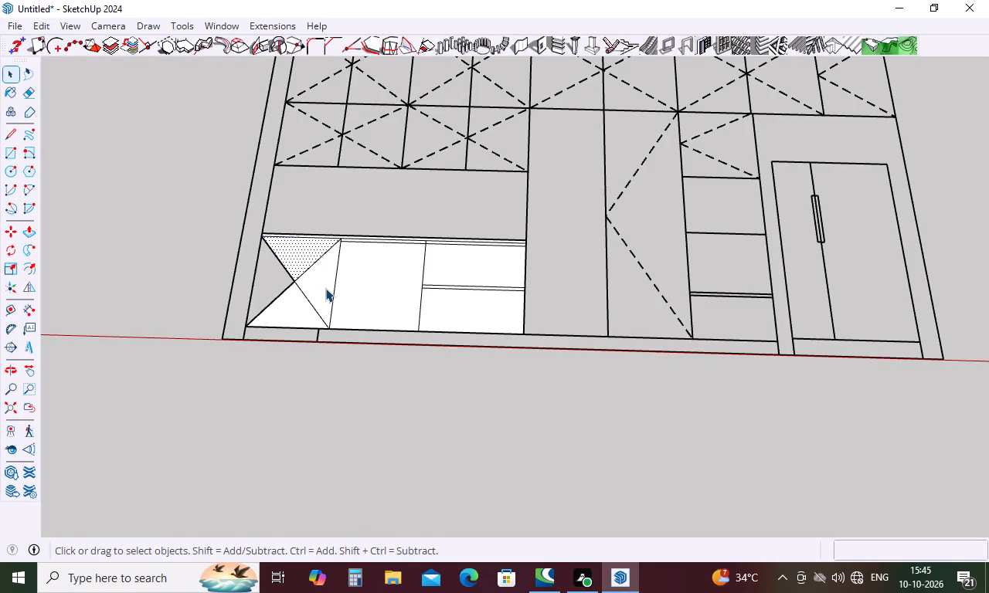
key(Delete)
click(328, 288)
key(Delete)
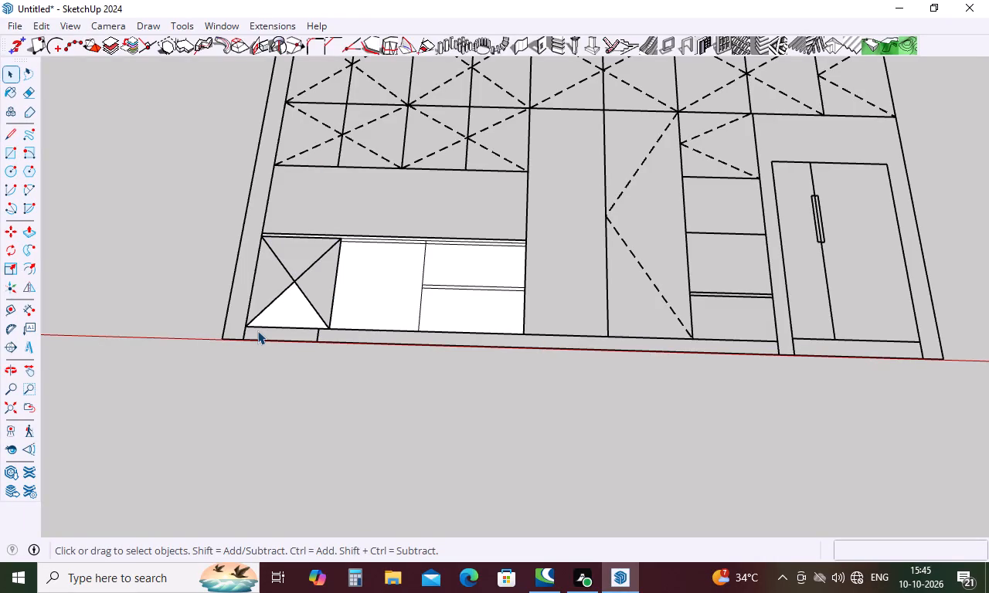
click(274, 316)
key(Delete)
scroll(336, 231, up, 6)
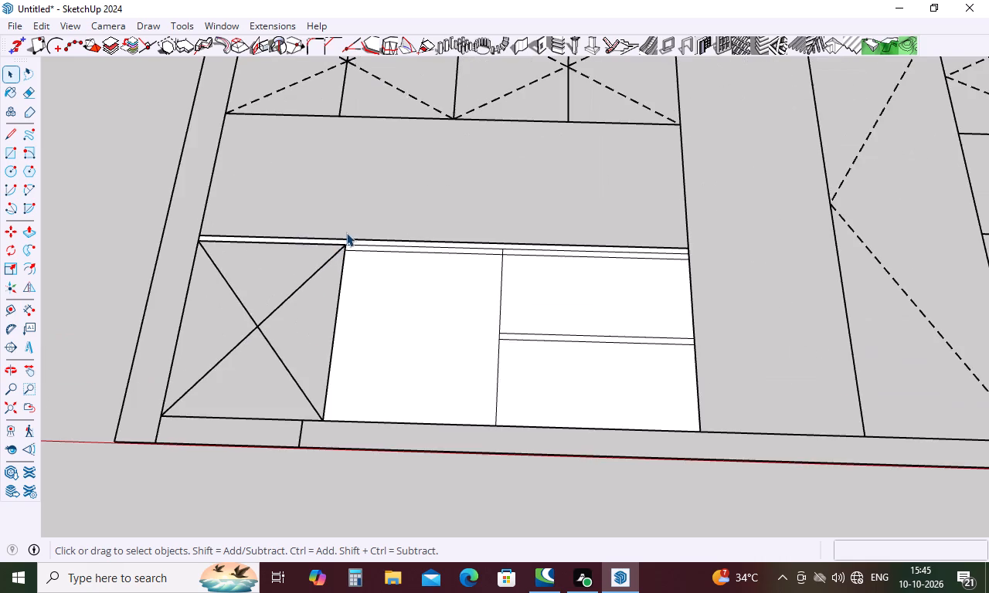
scroll(346, 232, up, 7)
click(362, 251)
key(Delete)
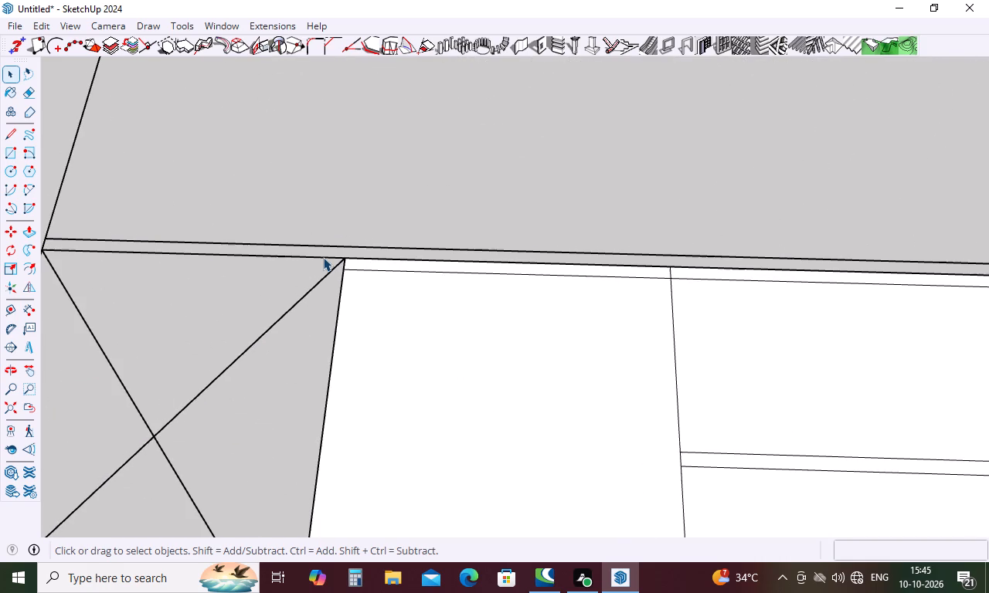
Erase the countertop lines and the crossed corner unit with its base lines beside the filled fronts.
scroll(301, 256, down, 10)
middle_drag(365, 348, 369, 408)
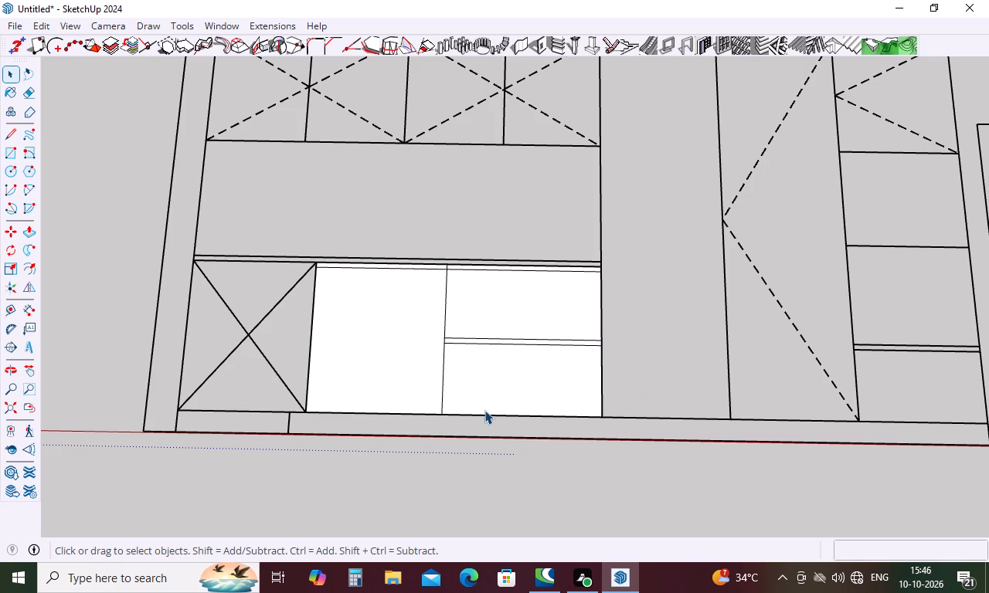
key(p)
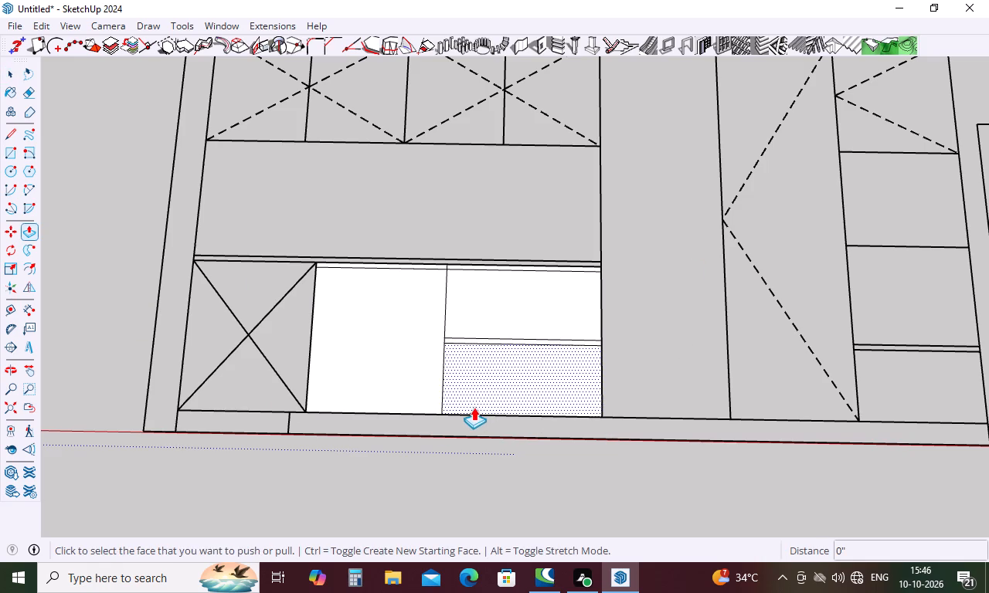
key(space)
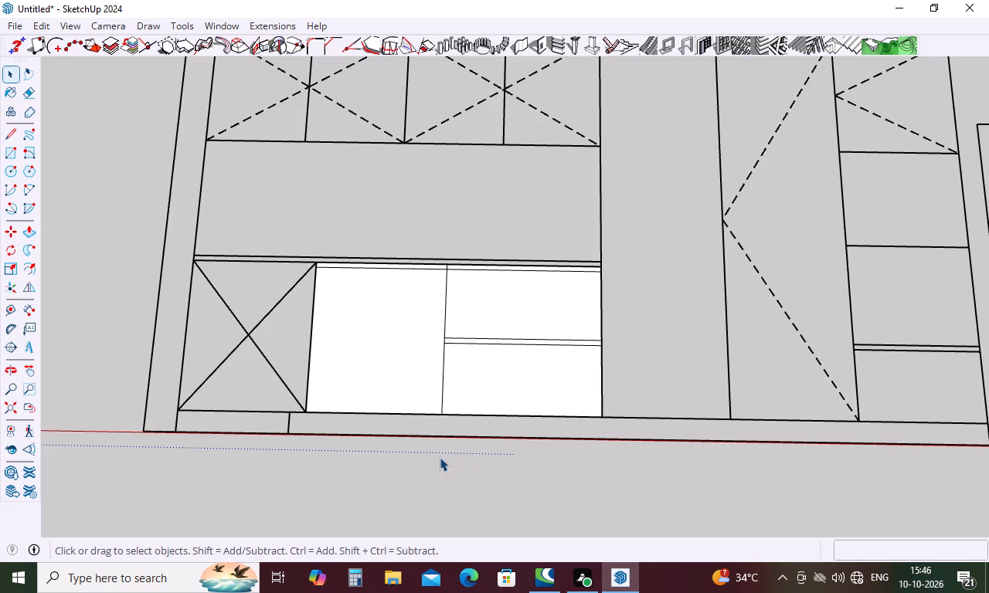
key(e)
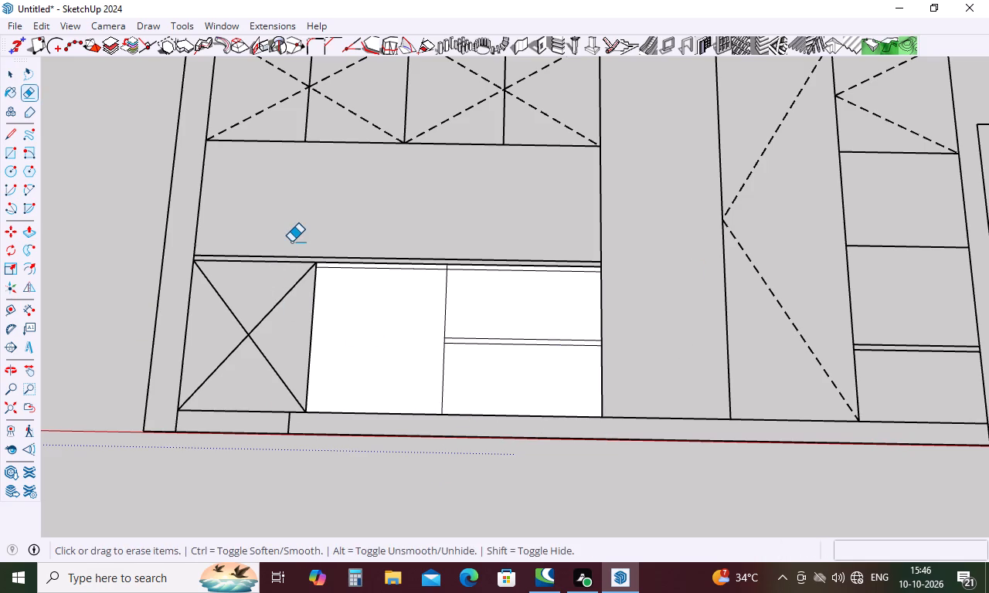
drag(291, 242, 277, 268)
drag(271, 278, 251, 352)
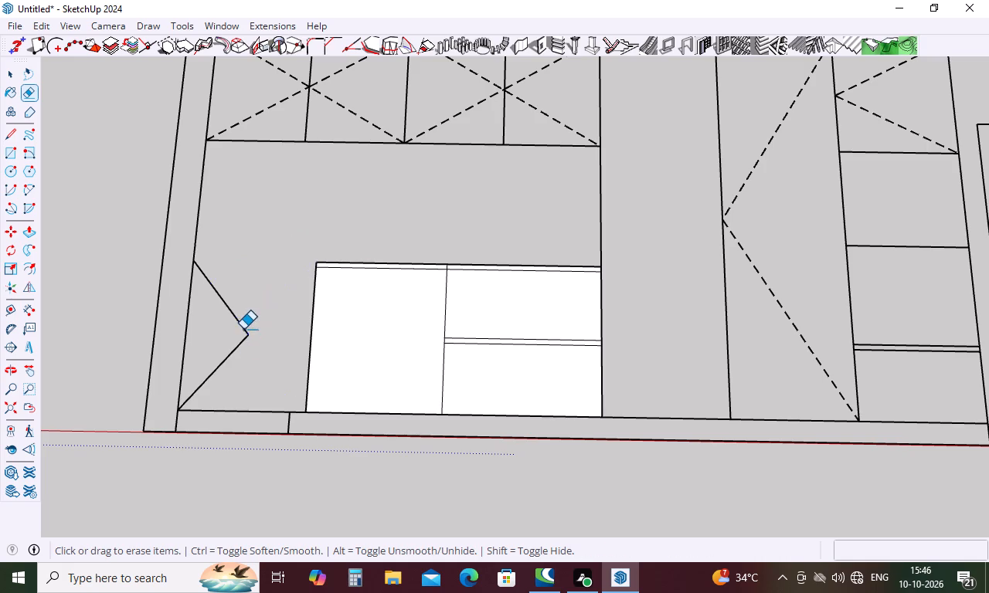
click(243, 329)
click(230, 357)
drag(227, 399, 224, 424)
click(216, 429)
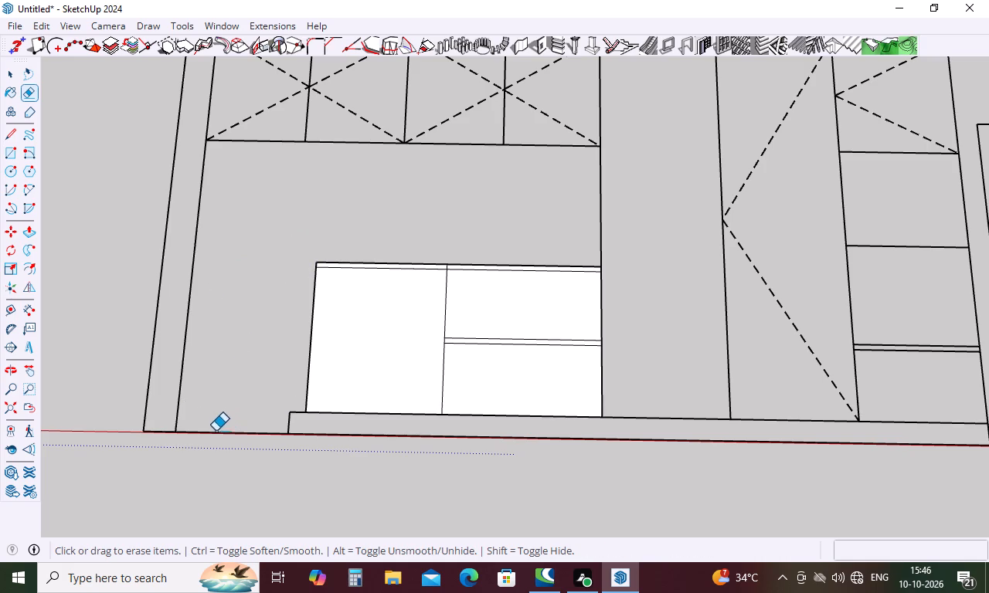
Erase the toe-kick lines below the base fronts and the wall strip at the corner-unit end of the elevation.
click(287, 428)
click(294, 416)
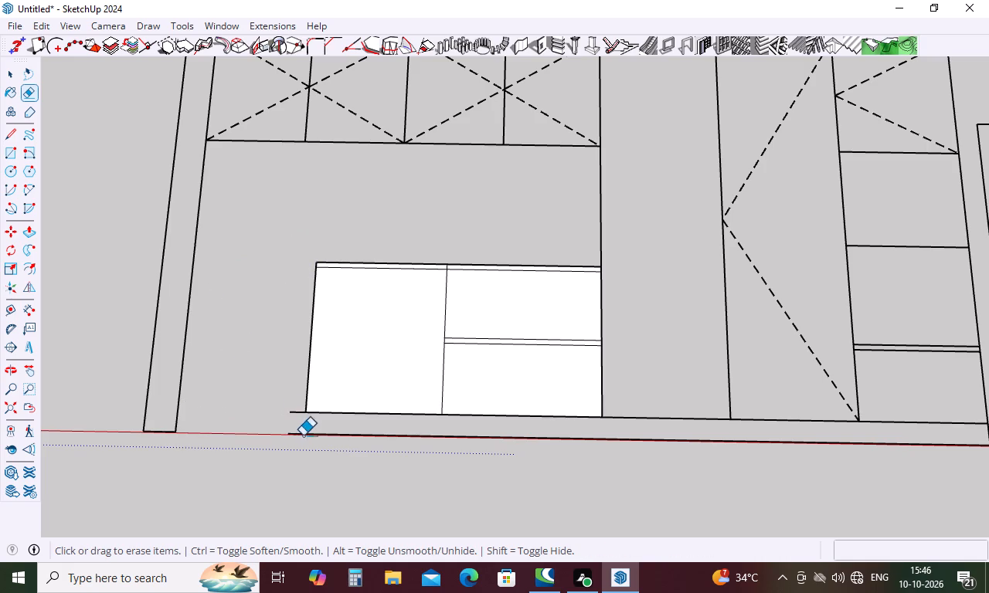
drag(294, 413, 294, 422)
drag(308, 434, 304, 446)
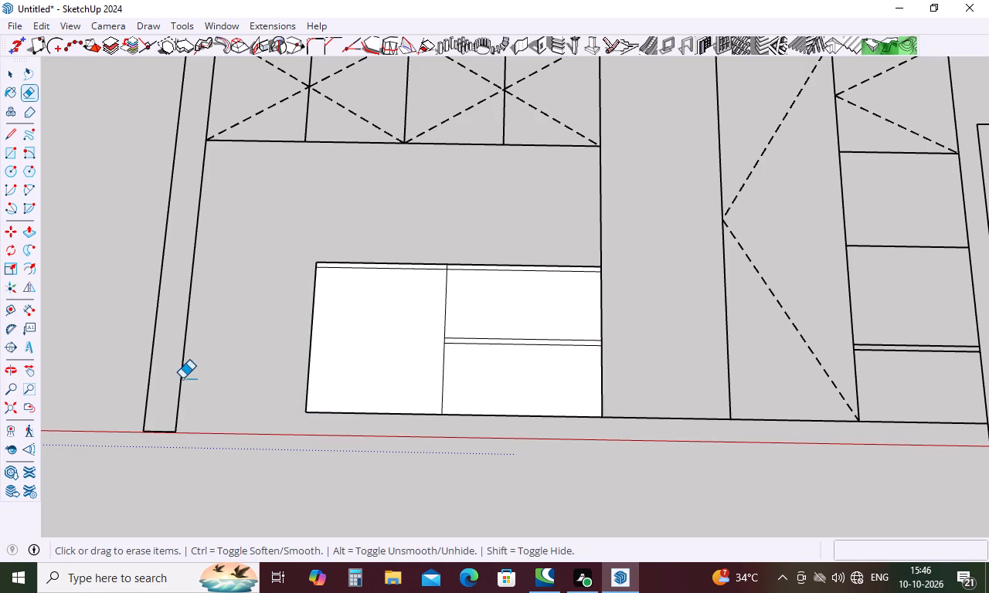
drag(182, 375, 132, 388)
drag(159, 409, 155, 443)
Erase the ceiling strip and the two-tier wall cabinets at the corner end, including their dashed door lines and leftover stubs.
scroll(207, 457, down, 6)
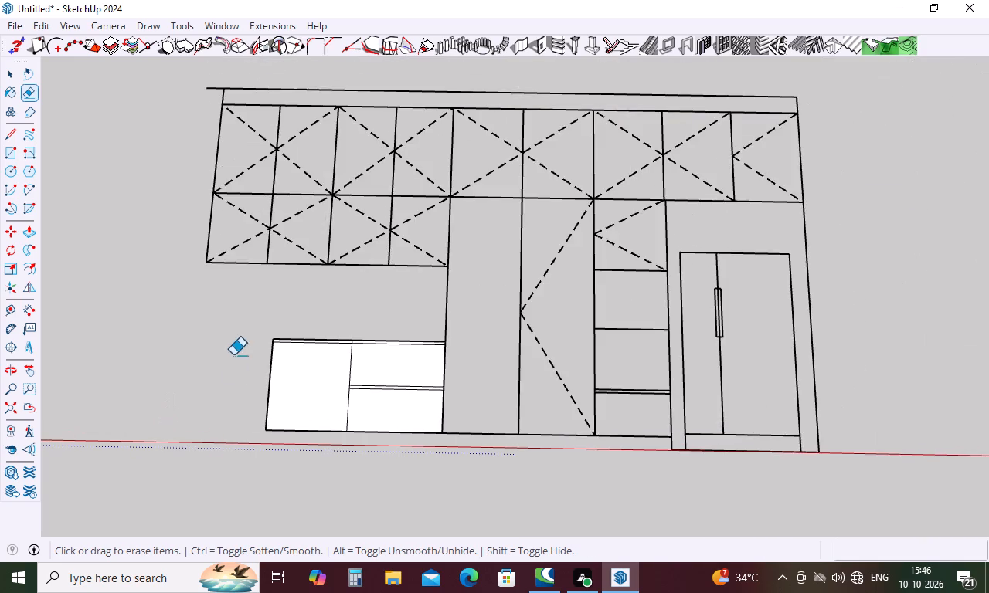
scroll(236, 350, down, 4)
drag(243, 162, 200, 293)
drag(287, 147, 287, 159)
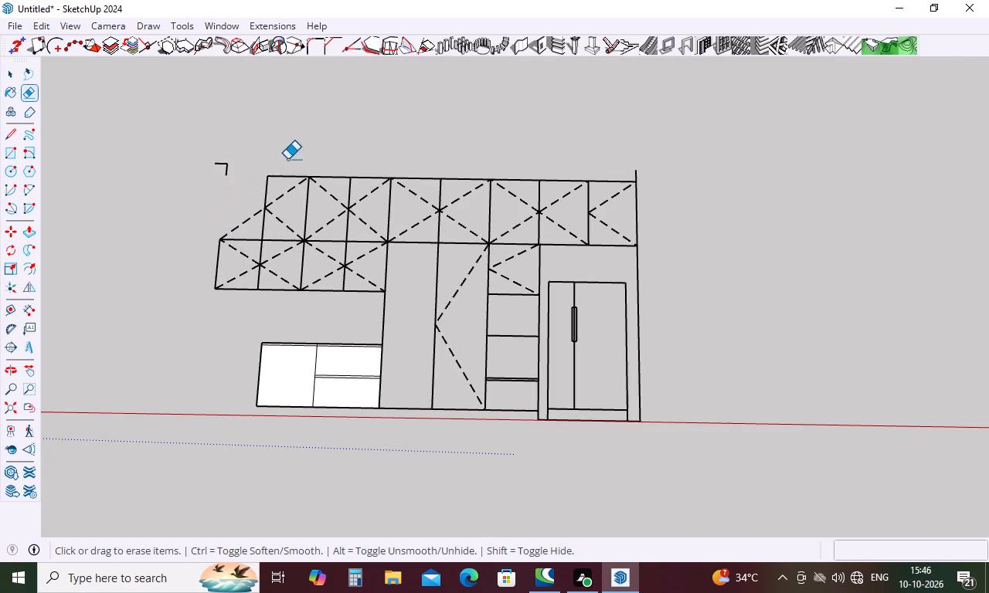
drag(287, 159, 239, 283)
drag(328, 178, 280, 312)
drag(355, 173, 238, 256)
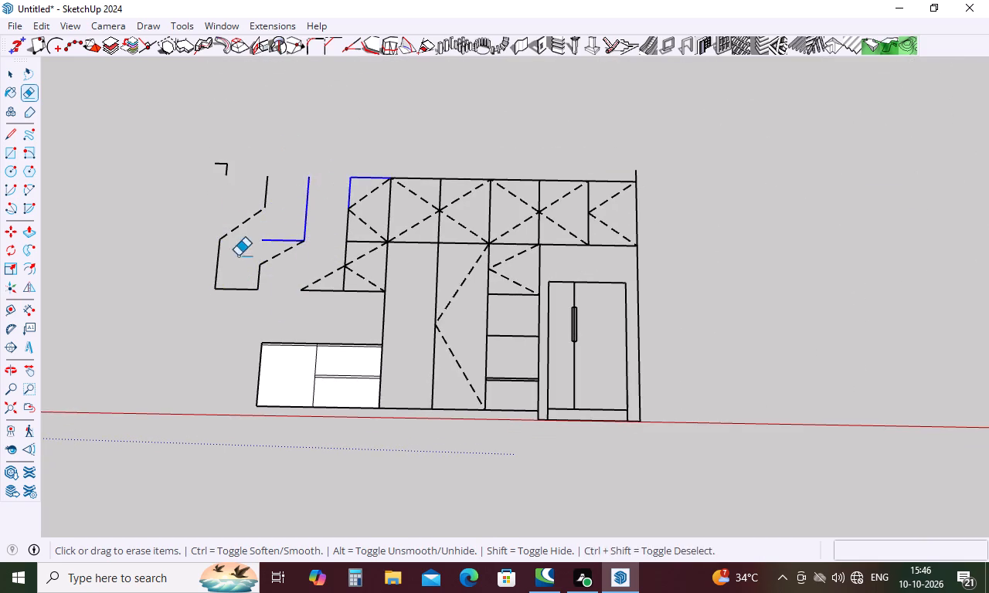
drag(238, 256, 234, 259)
drag(247, 191, 260, 203)
drag(271, 199, 237, 219)
click(235, 229)
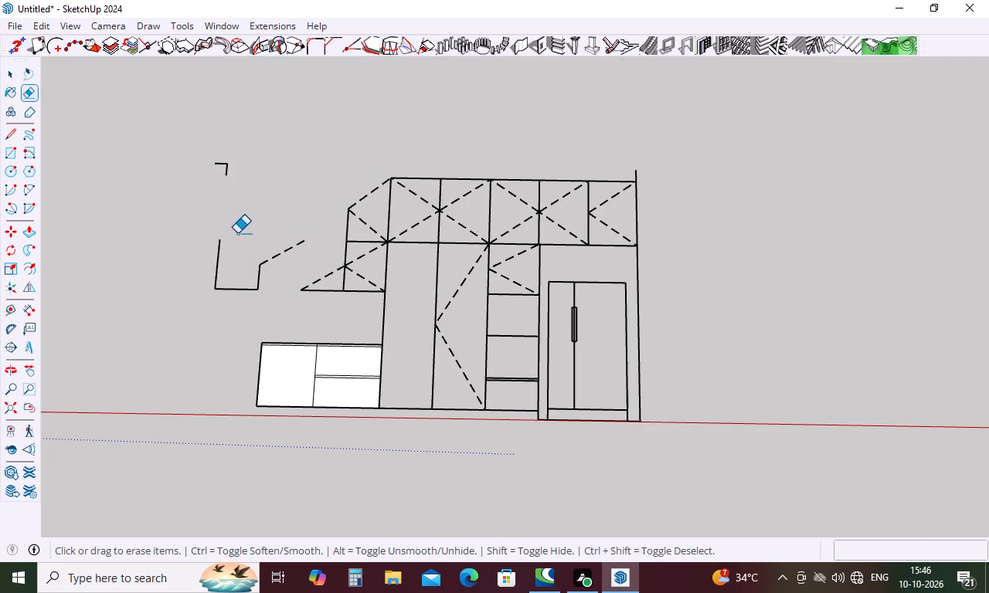
drag(274, 255, 274, 262)
drag(274, 273, 239, 287)
drag(206, 254, 219, 253)
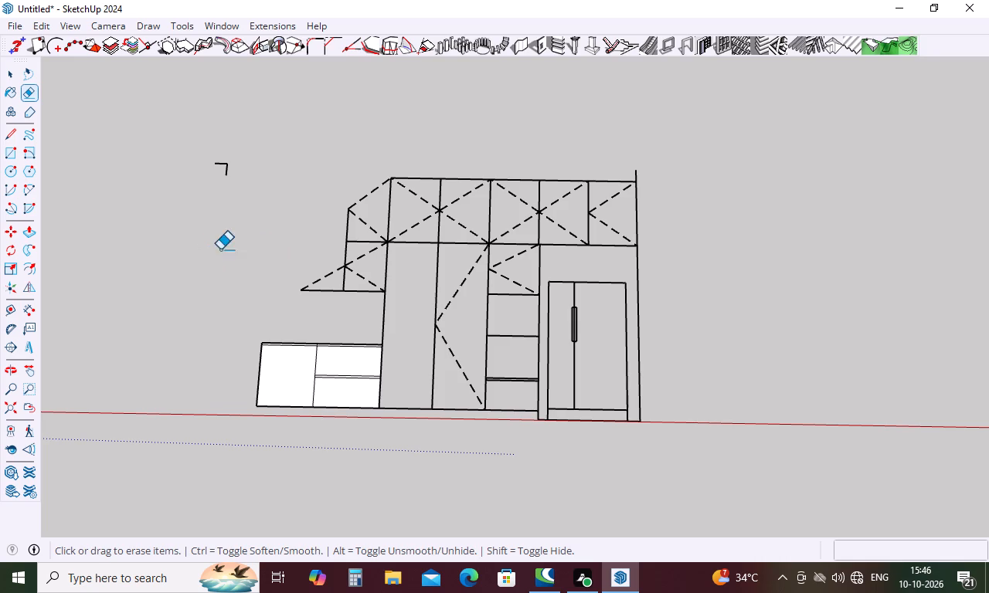
drag(226, 156, 222, 182)
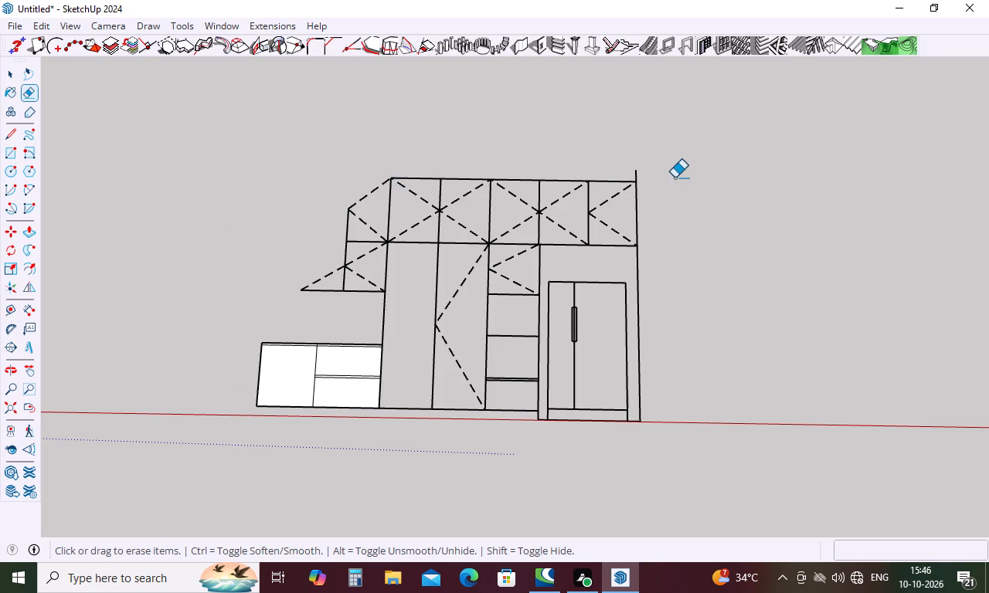
Erase most of the upper door row above the tall units and refrigerator, along with its top line.
drag(676, 188, 362, 231)
drag(455, 179, 419, 199)
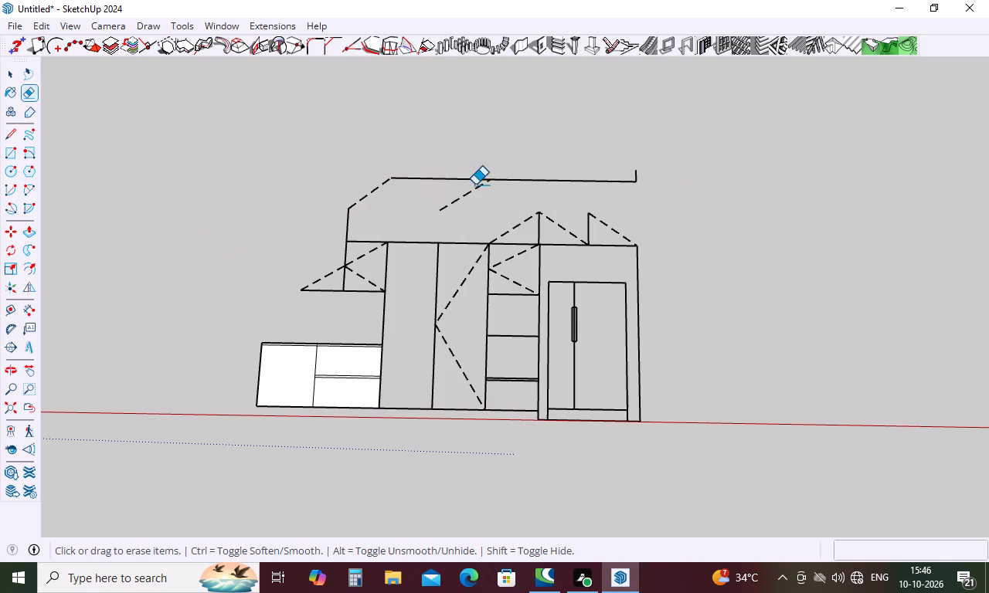
drag(483, 177, 484, 187)
drag(643, 176, 618, 185)
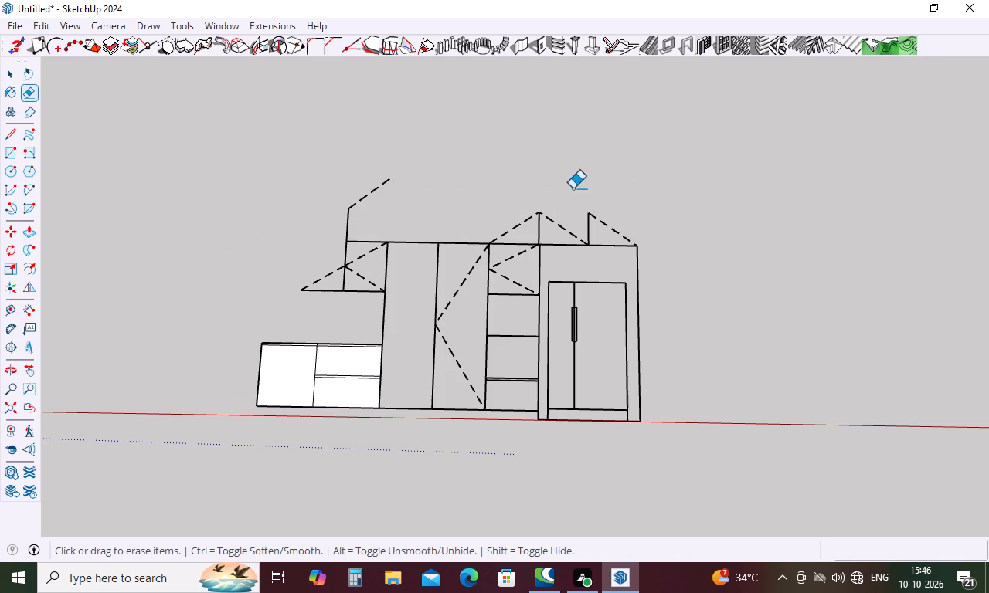
click(375, 191)
click(344, 218)
drag(355, 219, 338, 224)
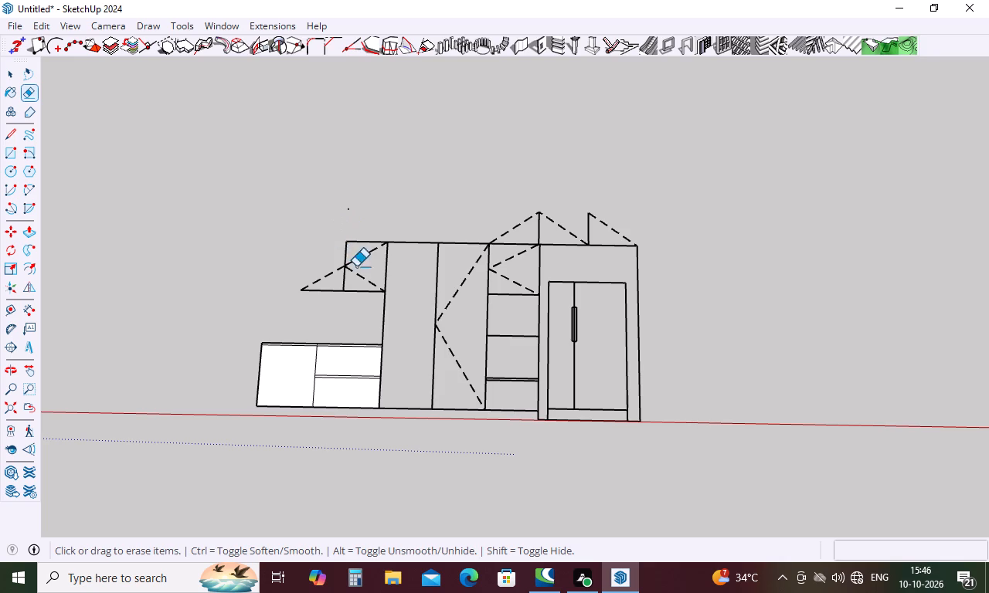
Erase the remaining lower wall cabinet with its dashed door lines, and the adjoining edge of the tall panel.
click(370, 252)
drag(352, 206, 343, 222)
click(362, 274)
click(335, 277)
click(331, 272)
drag(334, 285, 334, 293)
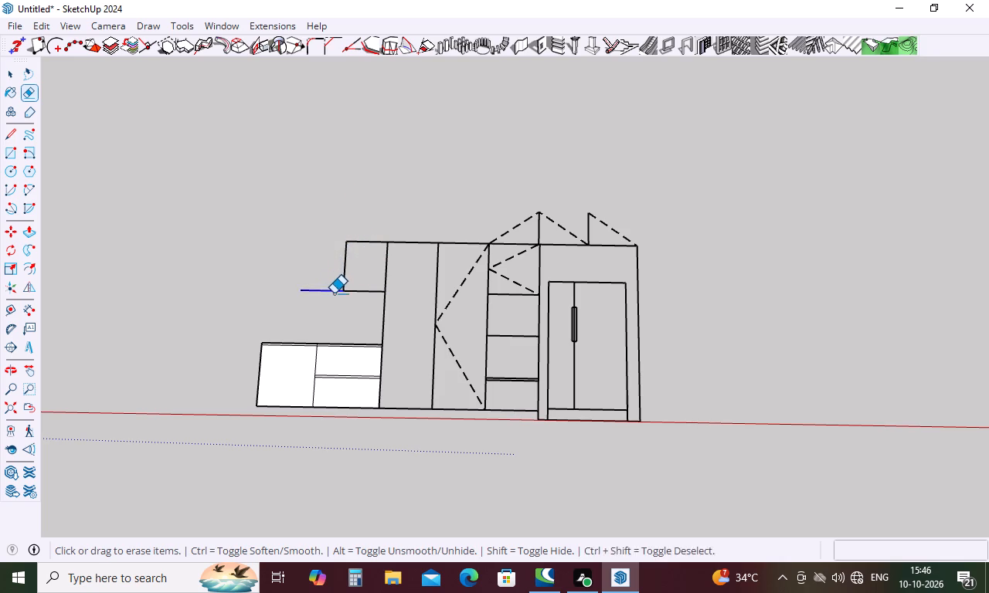
click(352, 272)
drag(369, 281, 369, 301)
click(345, 253)
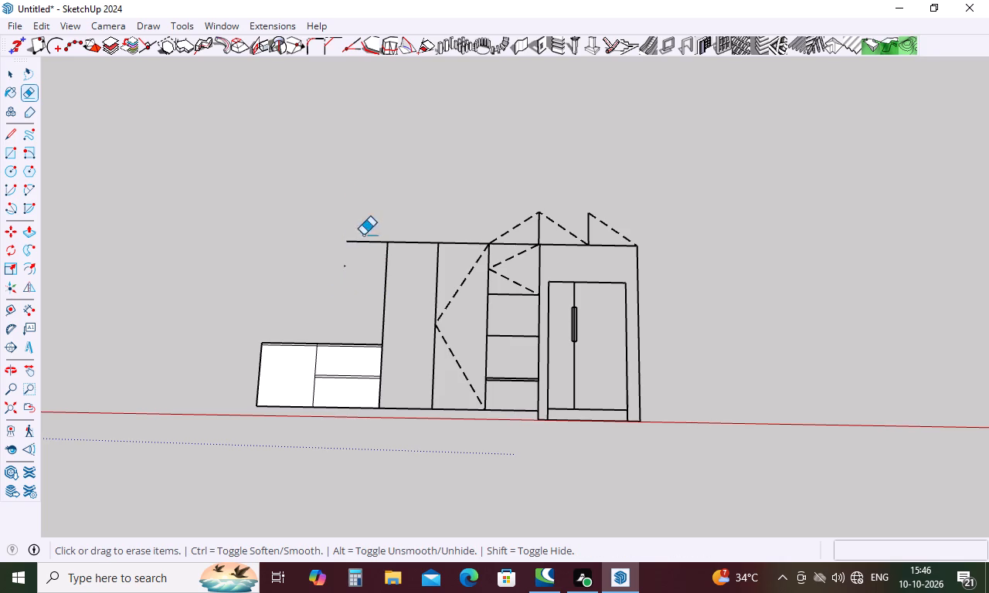
drag(366, 233, 372, 260)
drag(350, 267, 337, 276)
click(387, 271)
drag(346, 270, 333, 282)
drag(347, 264, 335, 283)
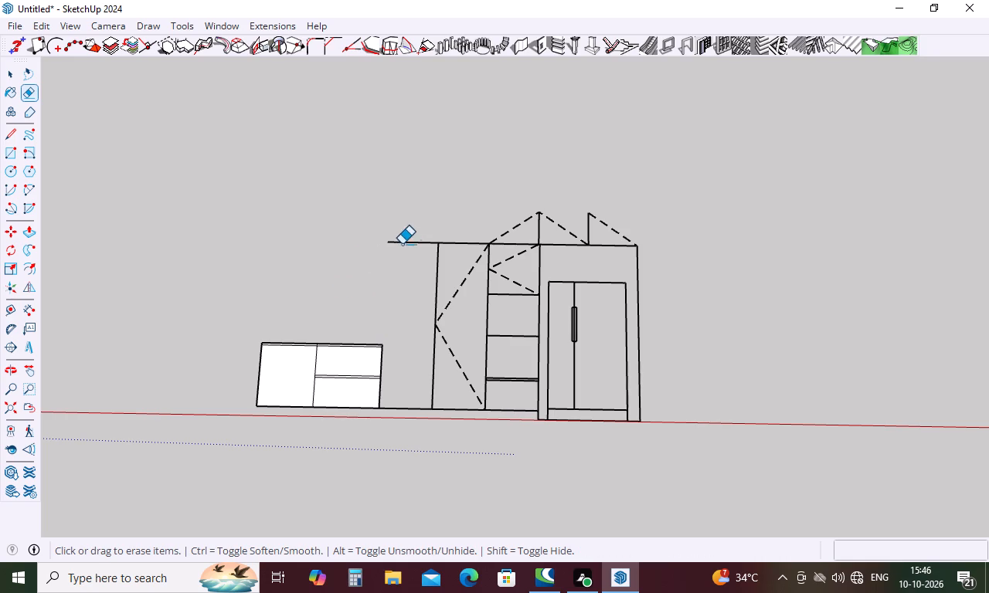
Erase the leftover upper door lines and the long top line above the tall units and refrigerator.
click(406, 239)
click(456, 242)
click(499, 239)
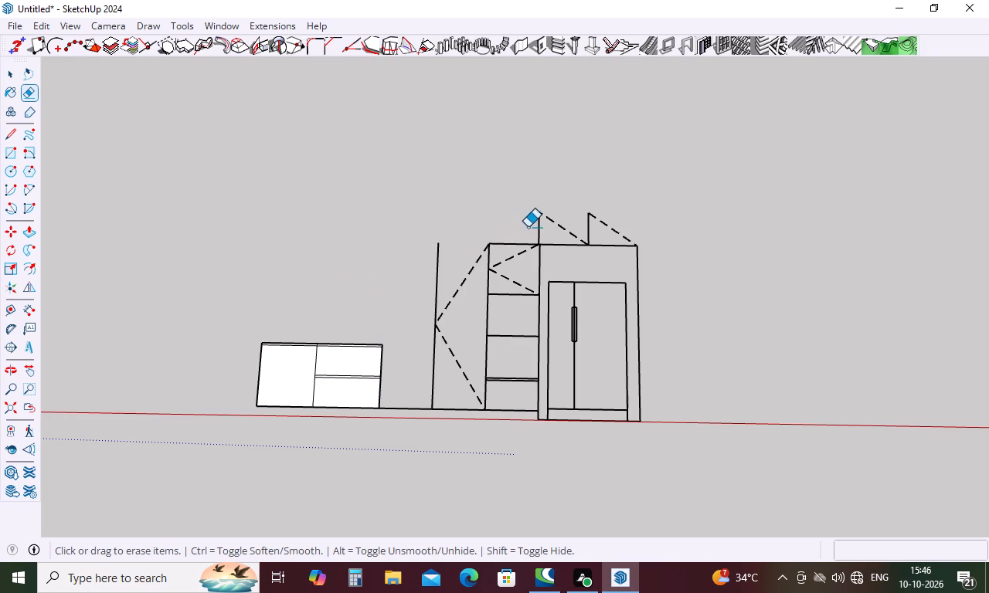
click(549, 223)
drag(605, 212, 552, 238)
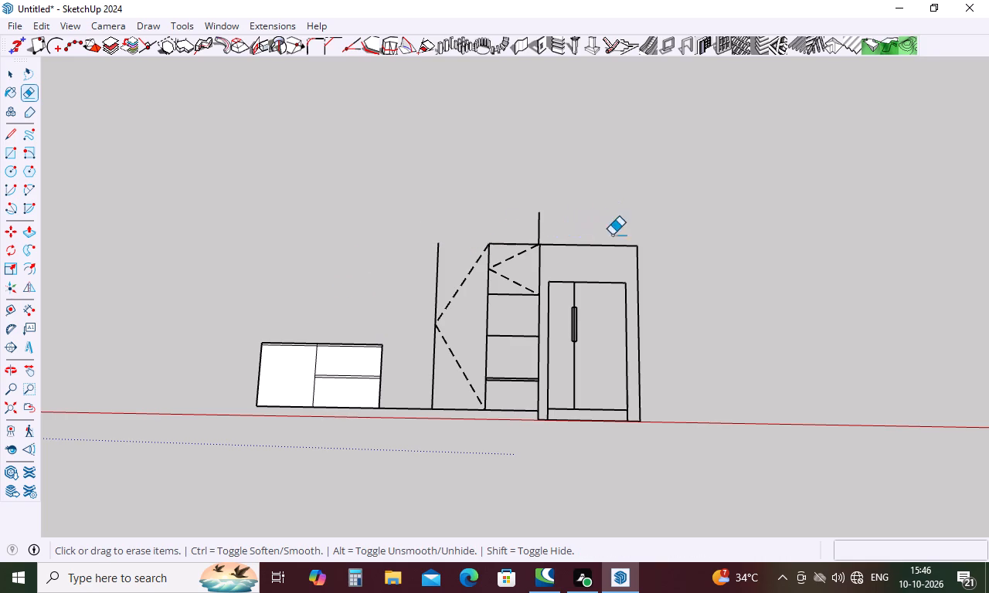
drag(612, 235, 603, 263)
drag(549, 222, 500, 252)
Erase the tall cabinet's side edge and dashed door lines, the adjoining unit's shelf lines, and their base line.
click(437, 256)
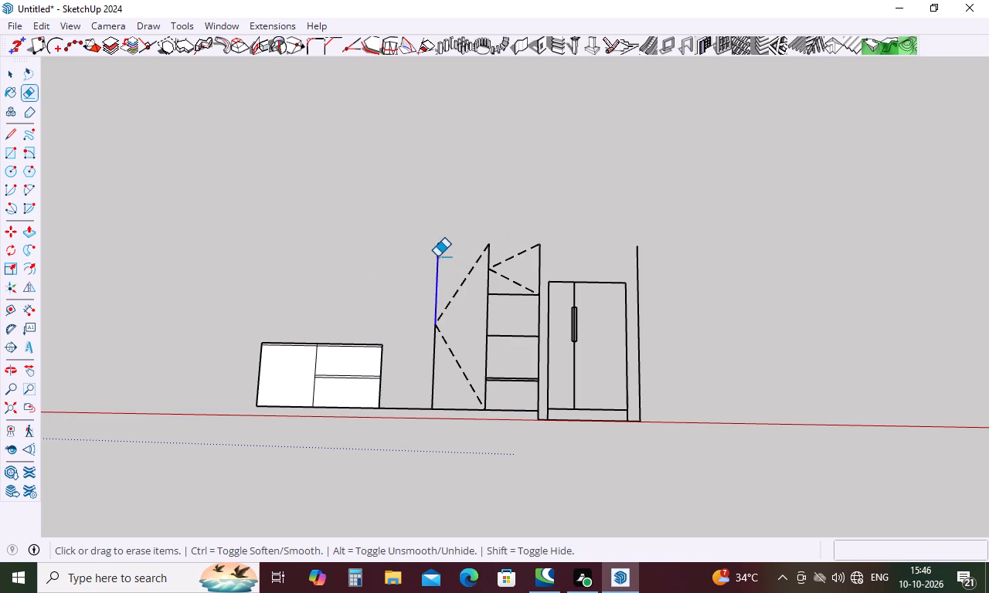
drag(461, 269, 465, 285)
drag(453, 340, 432, 391)
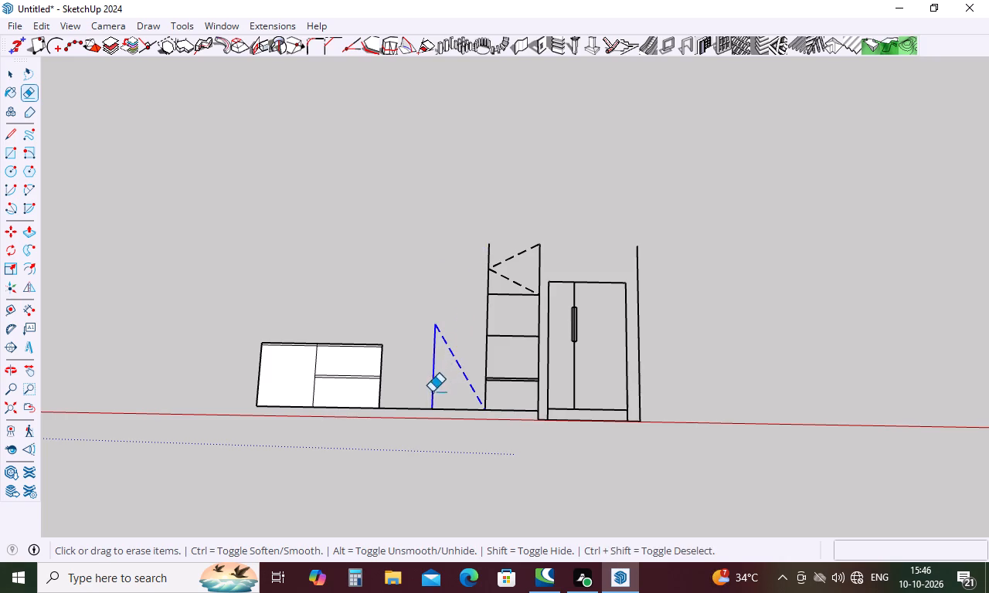
drag(432, 391, 427, 410)
drag(525, 222, 526, 413)
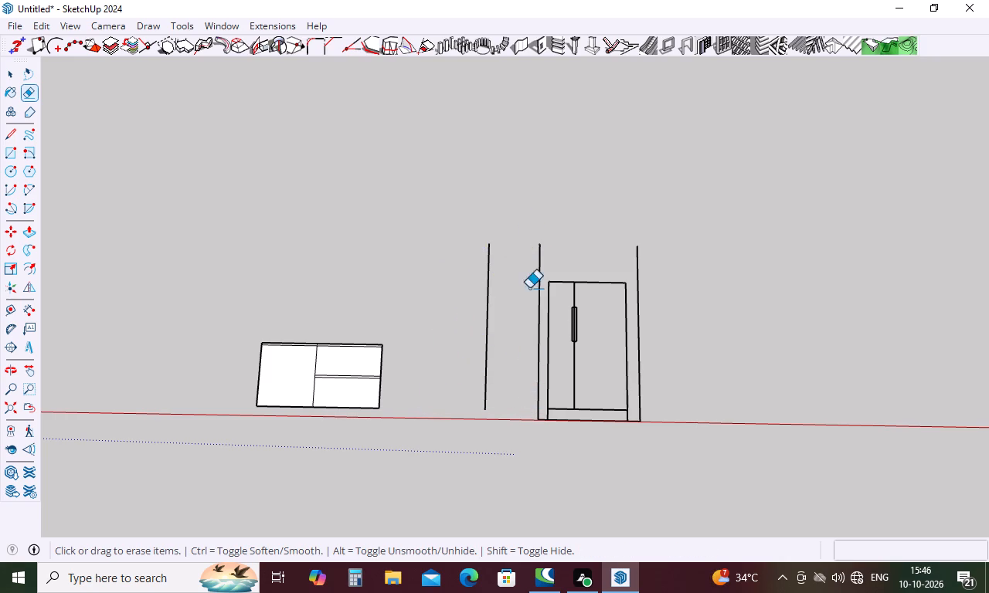
Erase the remaining tall uprights, the refrigerator outline and the base line beneath it, leaving only the filled base fronts.
drag(542, 259, 489, 273)
drag(600, 273, 535, 362)
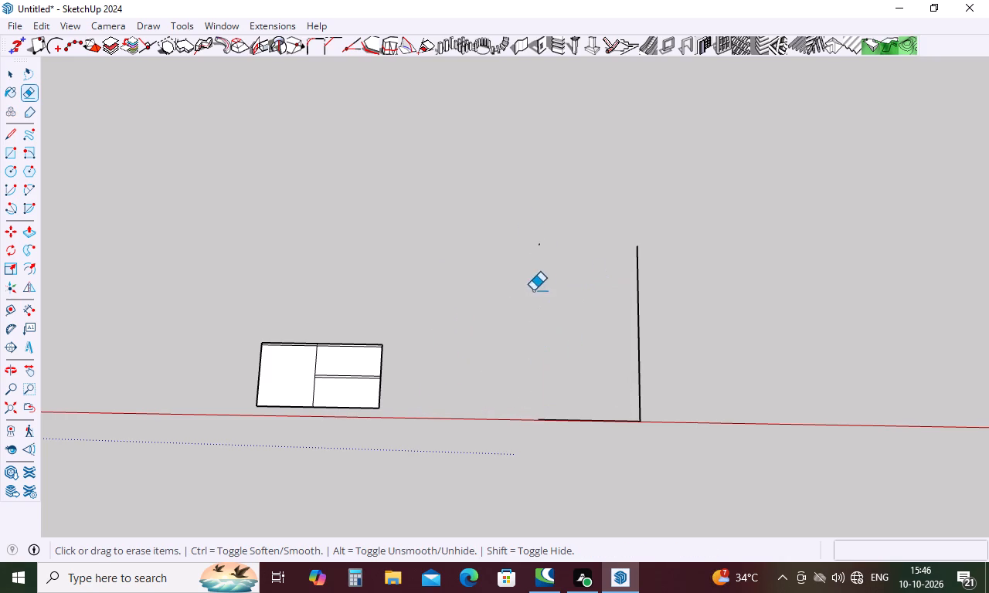
drag(541, 243, 531, 255)
drag(663, 276, 576, 450)
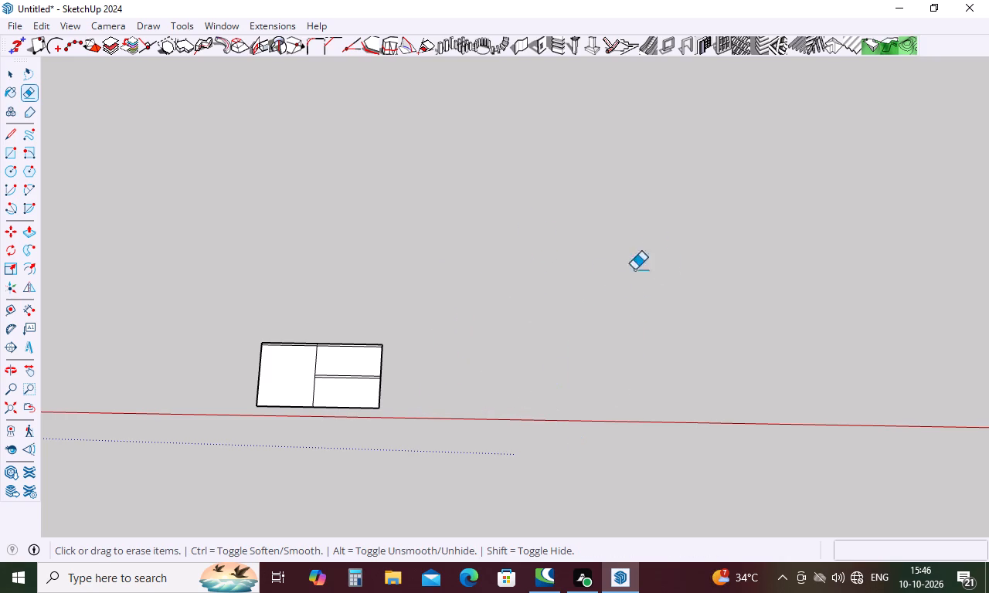
Push/Pull the large door front by 0.1 inch and repeat it on the lower drawer front and the narrow strips above the fronts.
scroll(651, 248, down, 5)
scroll(427, 346, up, 11)
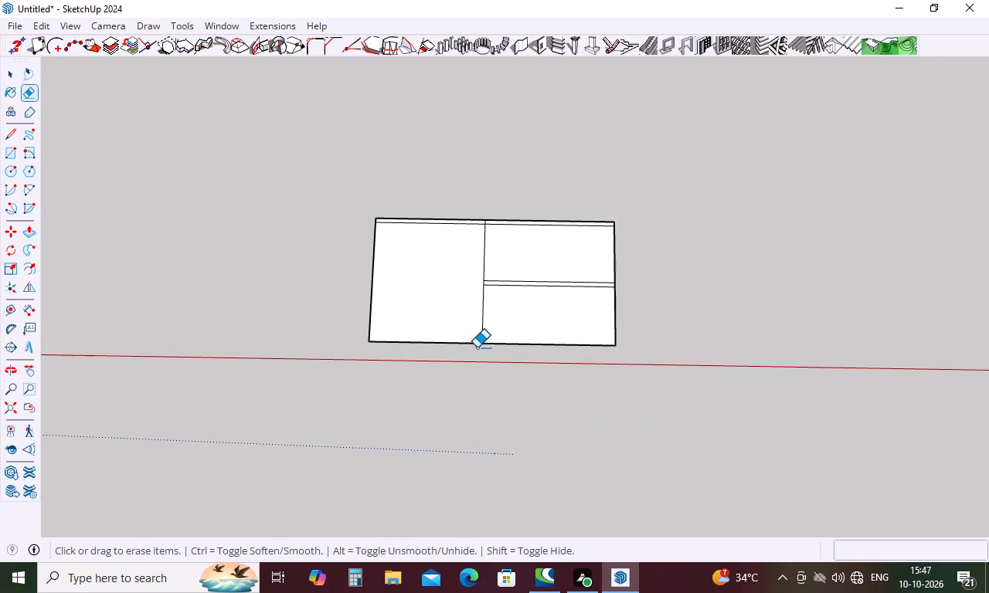
key(space)
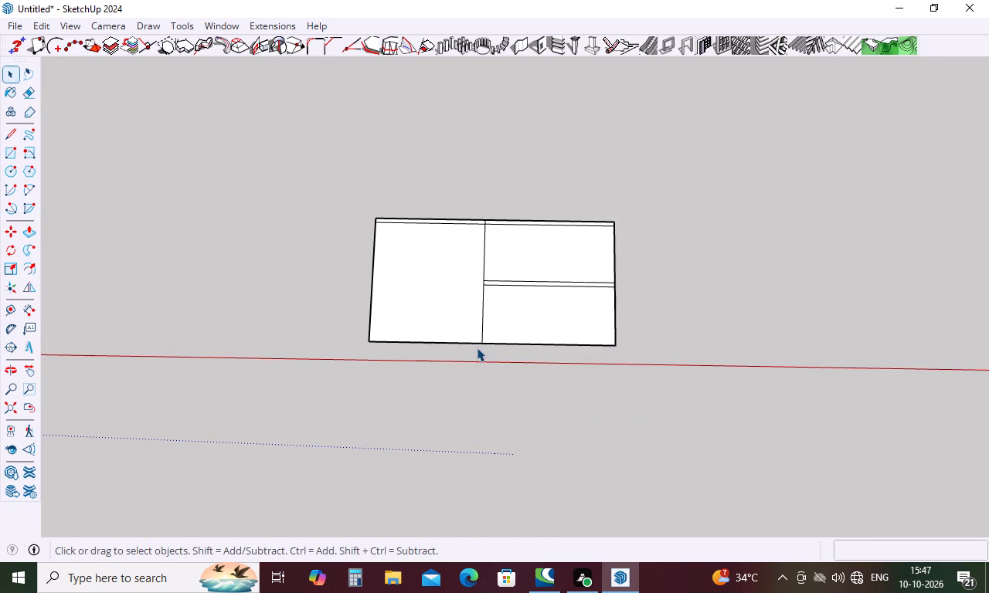
key(p)
click(461, 337)
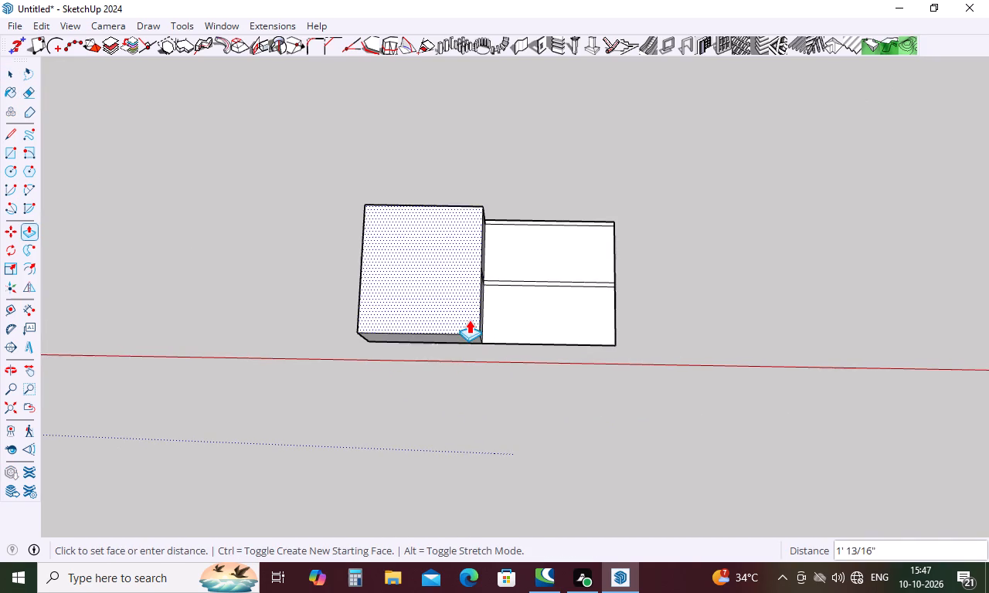
text(.1)
key(Return)
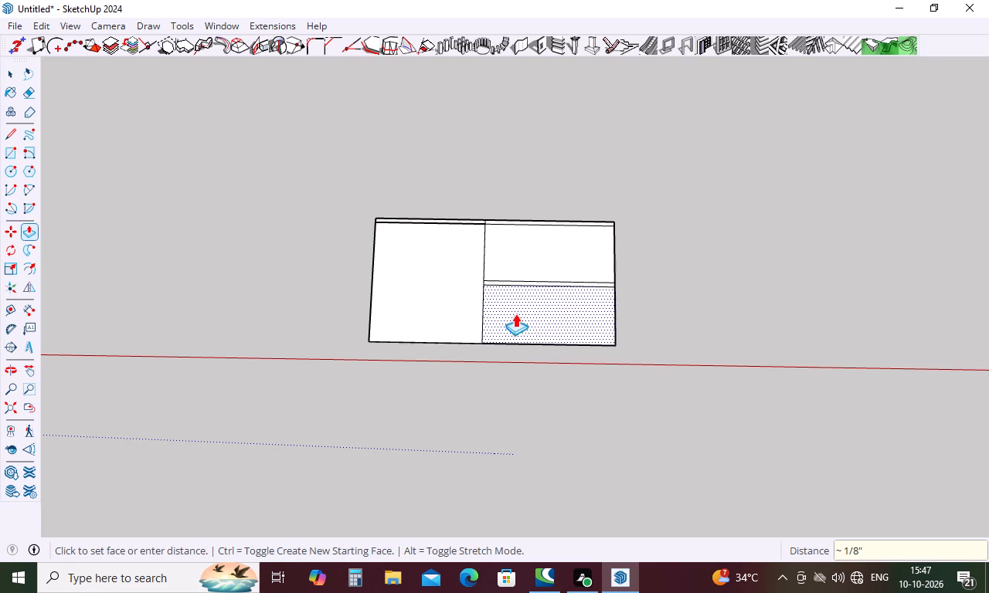
double_click(531, 311)
scroll(514, 268, up, 10)
double_click(530, 311)
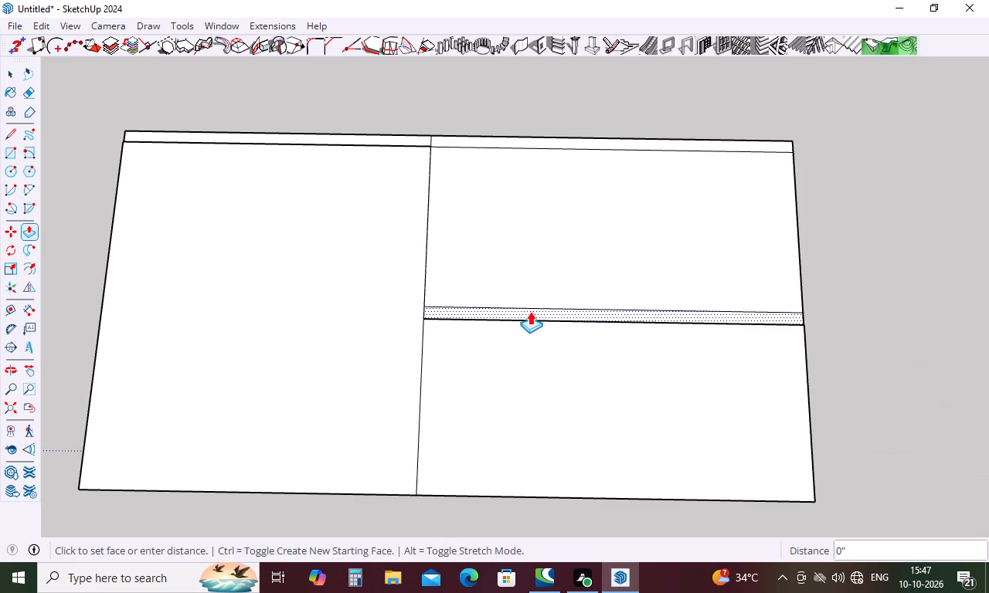
double_click(547, 137)
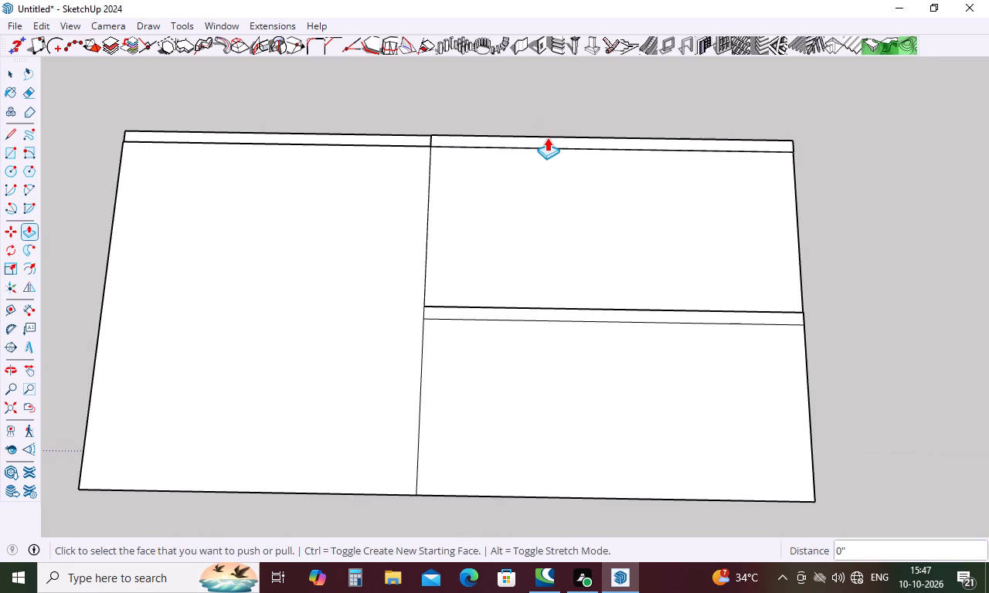
double_click(356, 127)
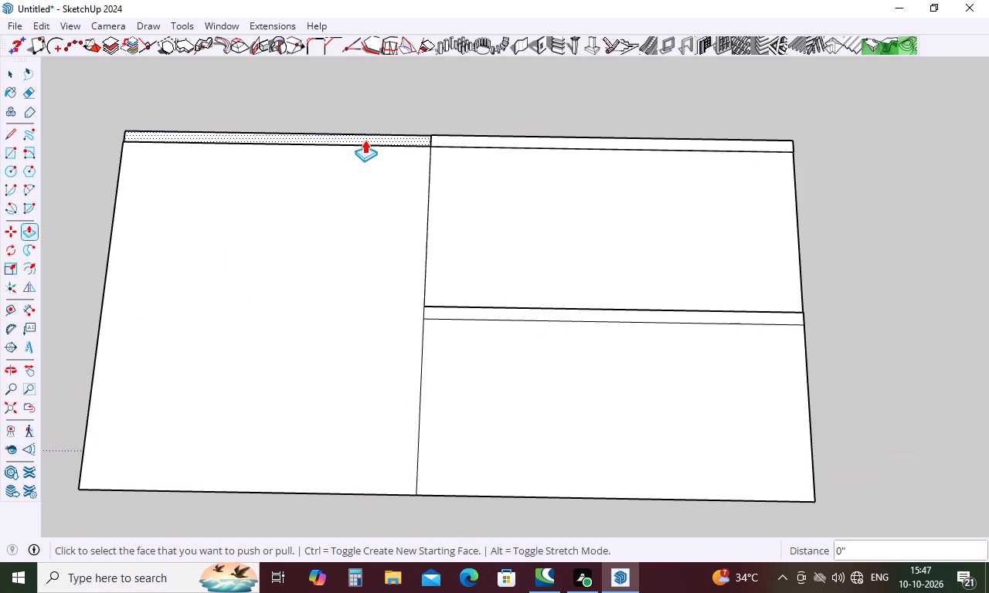
double_click(365, 140)
Examine the extruded base fronts from several angles and distances to check the relief between doors, drawers and strips.
middle_drag(415, 147, 415, 334)
scroll(373, 148, up, 6)
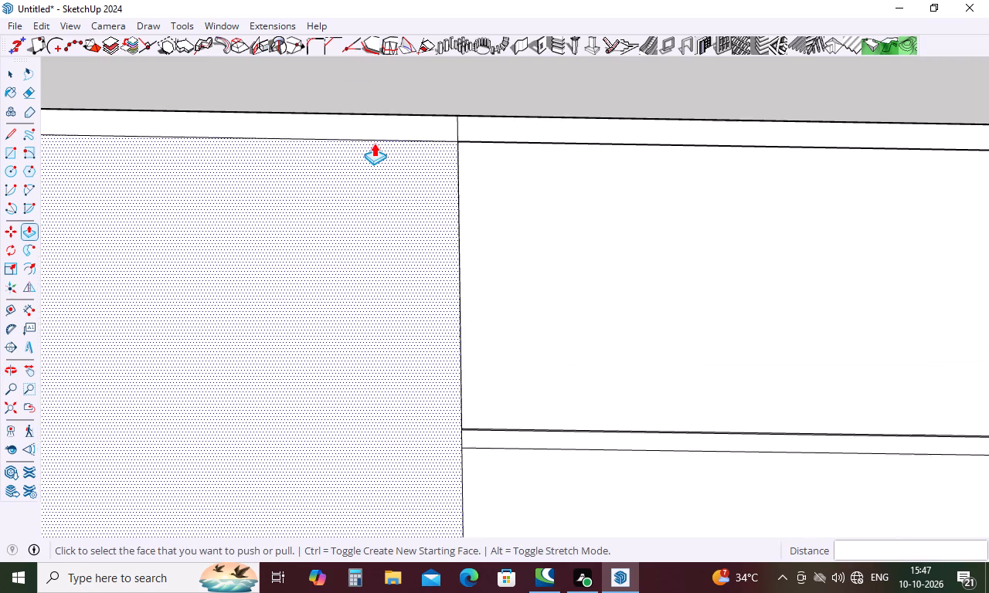
middle_drag(379, 141, 433, 151)
scroll(433, 151, up, 1)
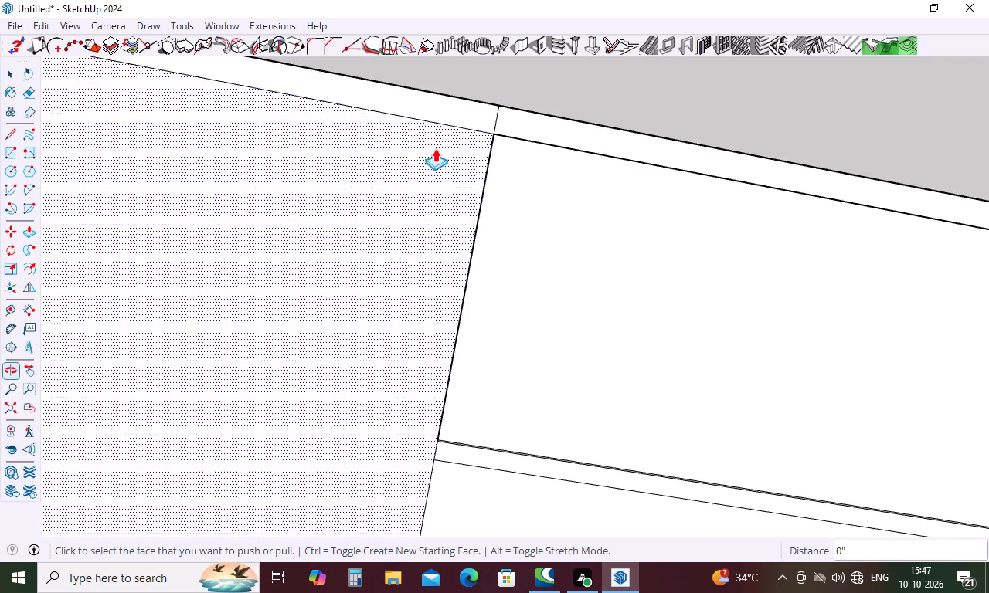
scroll(436, 147, down, 12)
scroll(471, 236, down, 5)
middle_drag(471, 294, 542, 80)
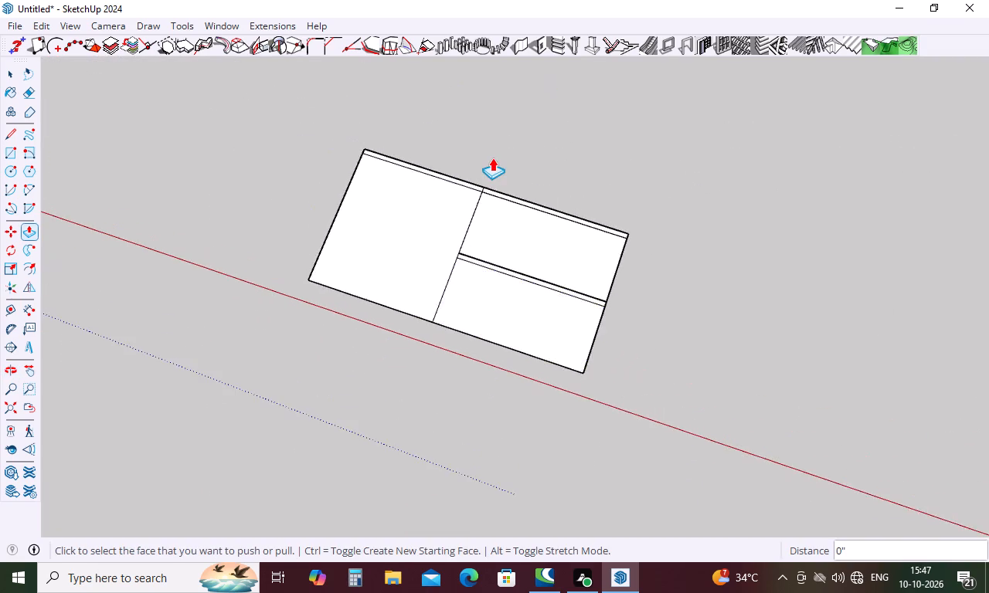
scroll(492, 158, down, 12)
scroll(473, 236, down, 12)
middle_drag(525, 267, 568, 191)
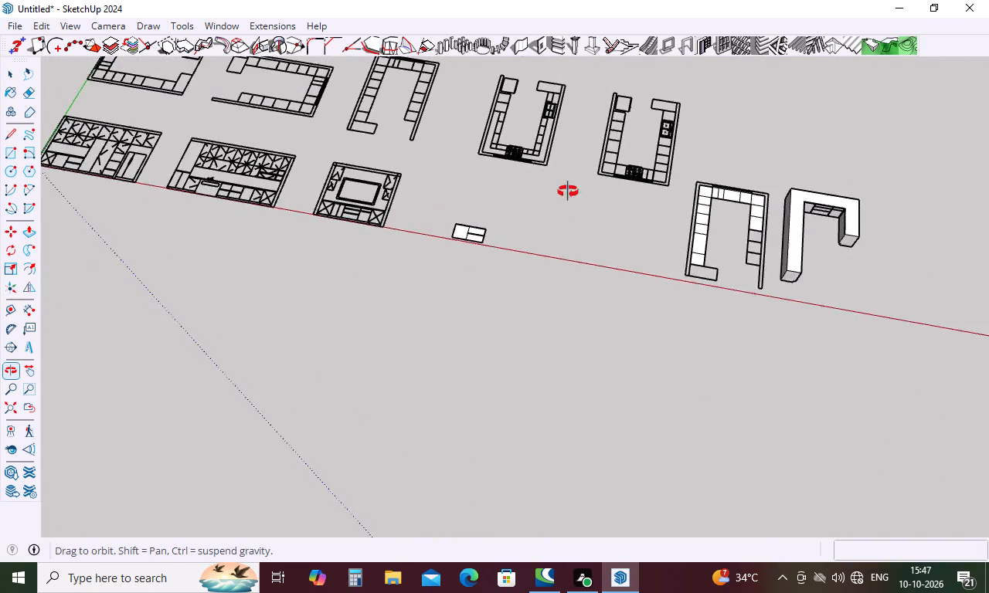
middle_drag(568, 191, 592, 146)
scroll(457, 239, up, 5)
middle_drag(464, 261, 532, 238)
scroll(447, 263, up, 4)
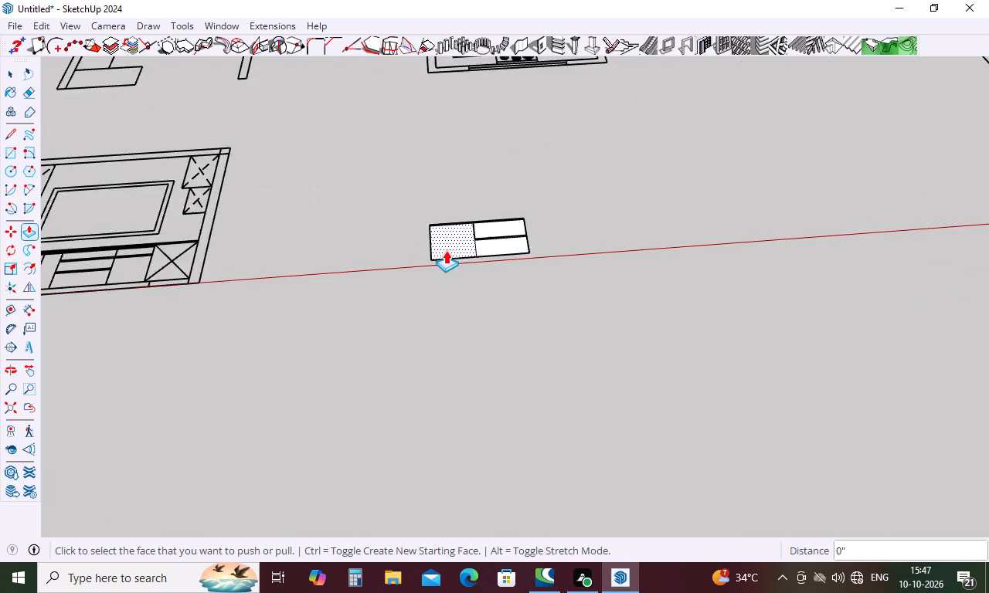
scroll(446, 250, up, 7)
key(space)
text(p)
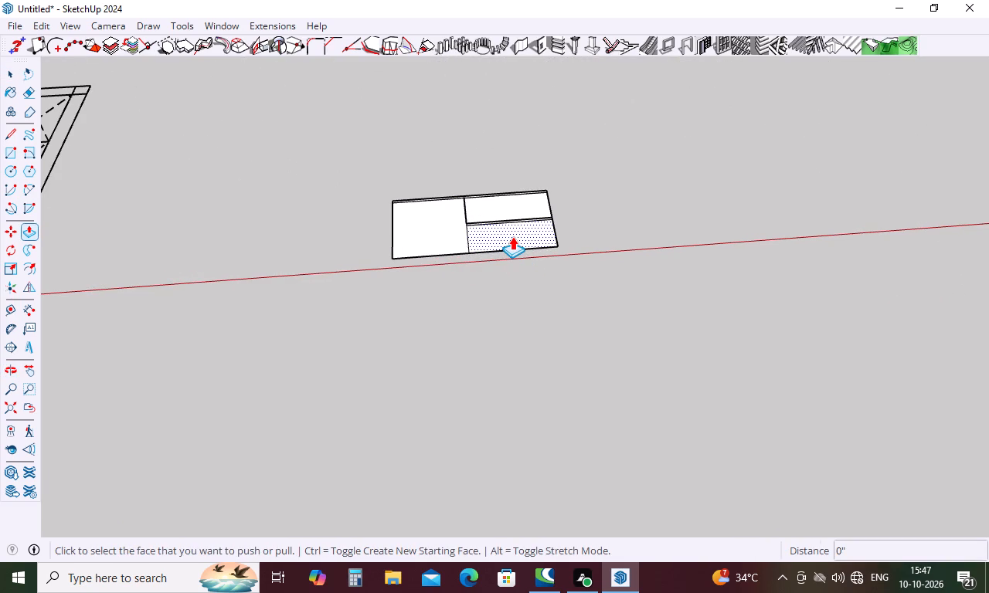
middle_drag(466, 195, 460, 280)
scroll(465, 229, up, 5)
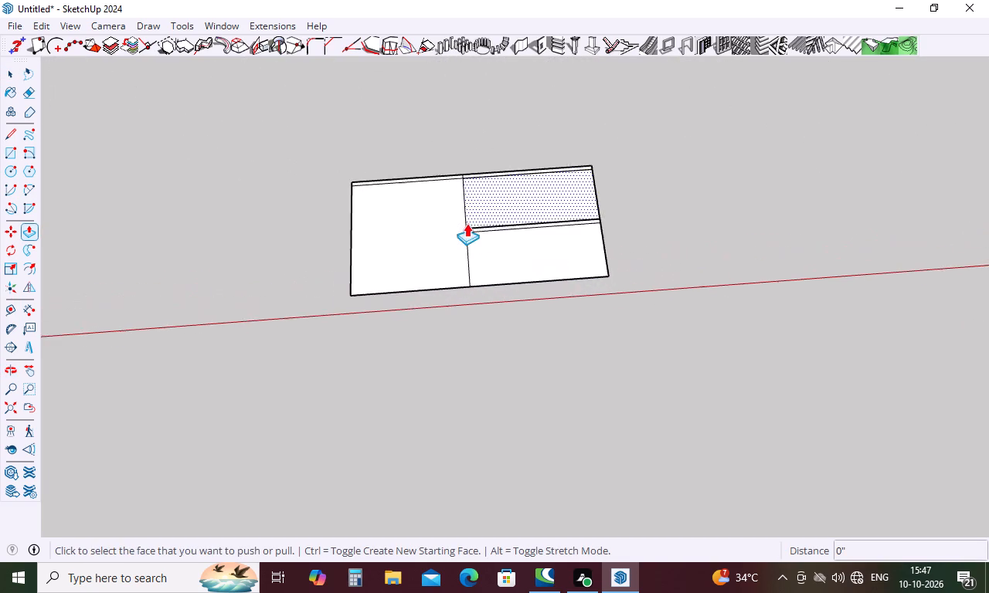
scroll(453, 213, down, 5)
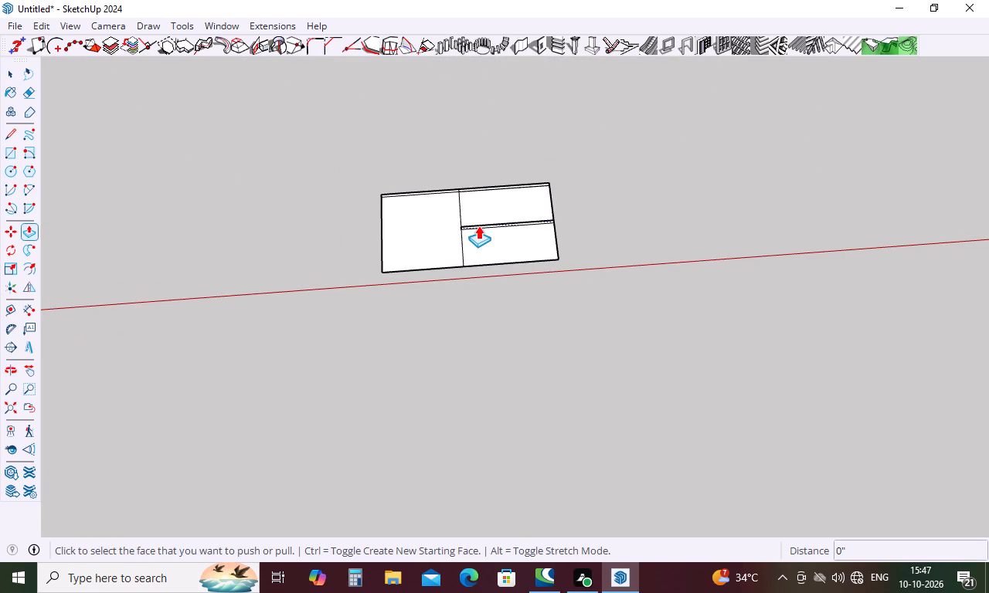
Place a guide 1 inch from the vertical divider, on the large door front's side.
key(Escape)
key(t)
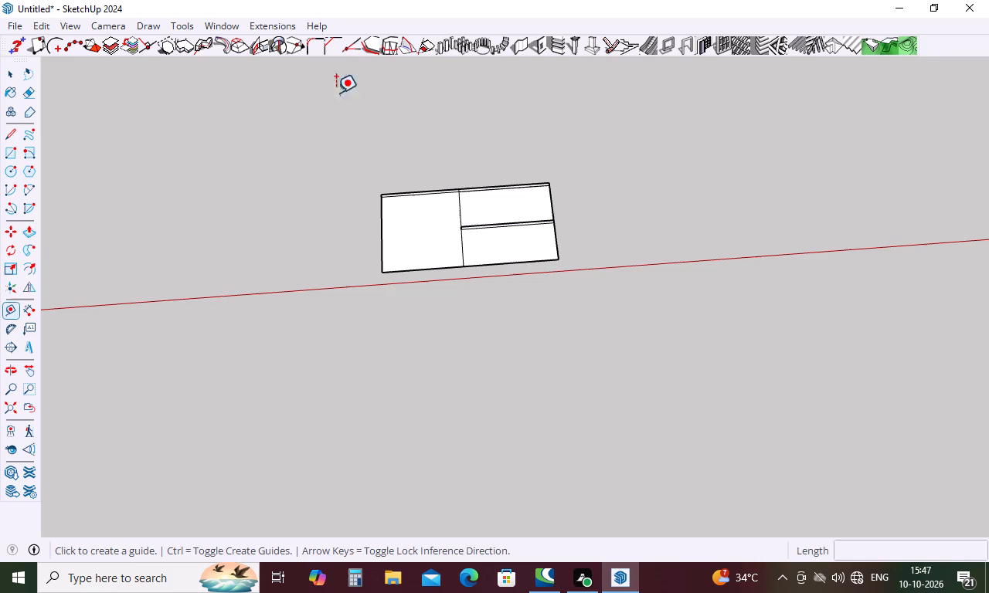
click(459, 248)
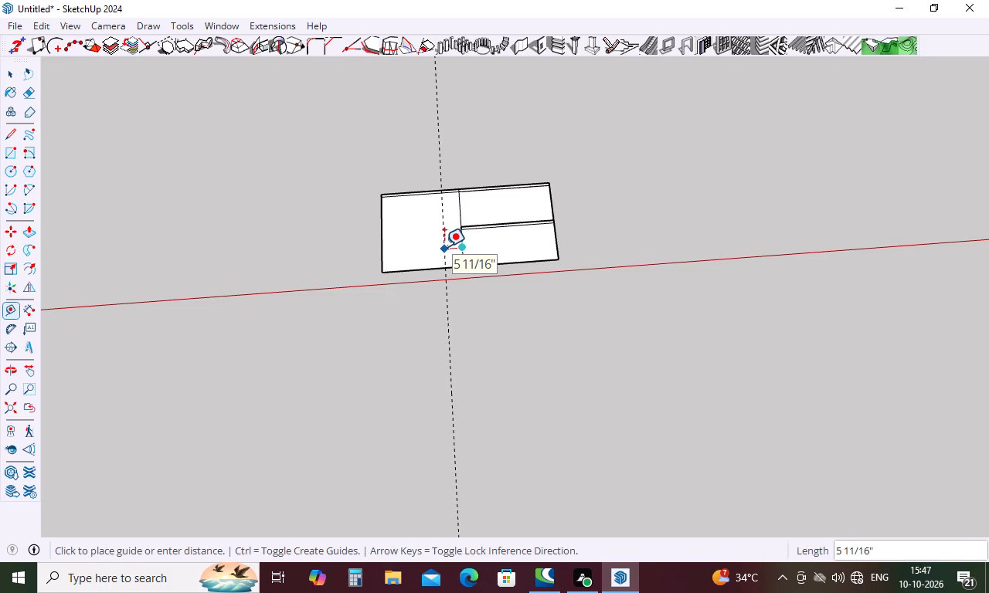
key(1)
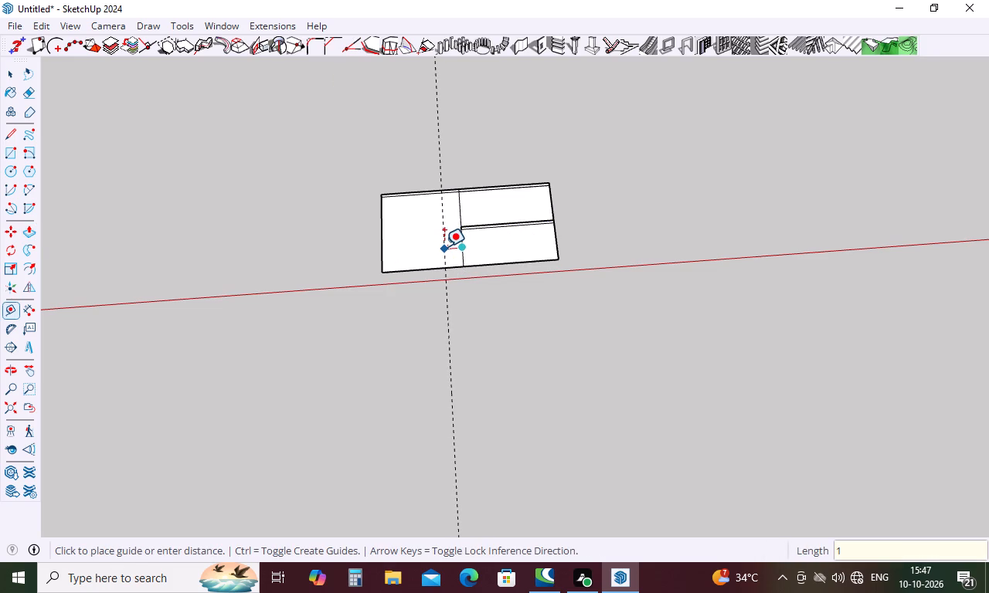
key(Return)
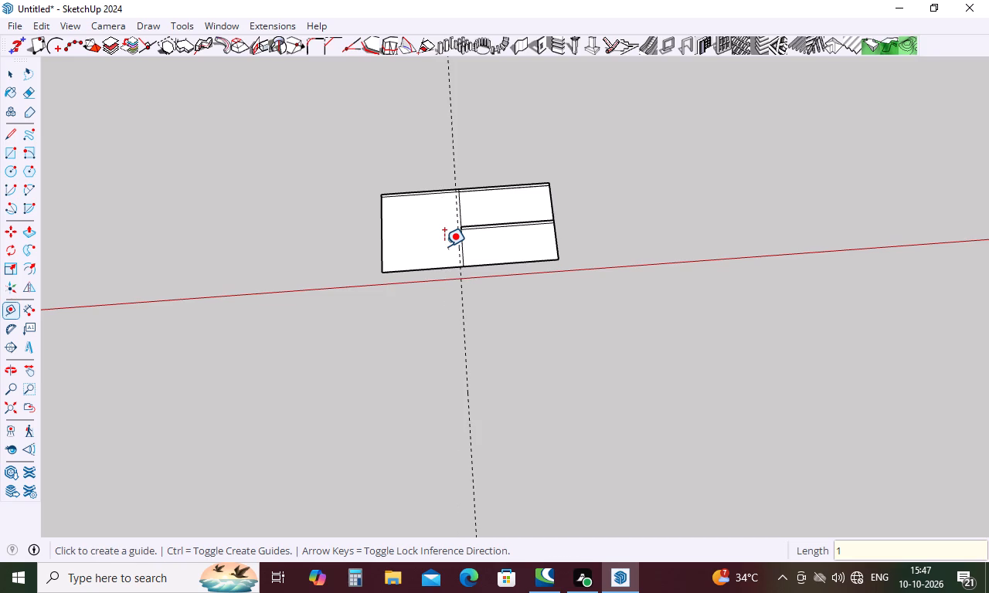
key(Escape)
Draw a 2' 5" line along the guide from the upper edge to the lower edge of the fronts.
key(l)
middle_drag(439, 237, 439, 348)
scroll(495, 195, up, 13)
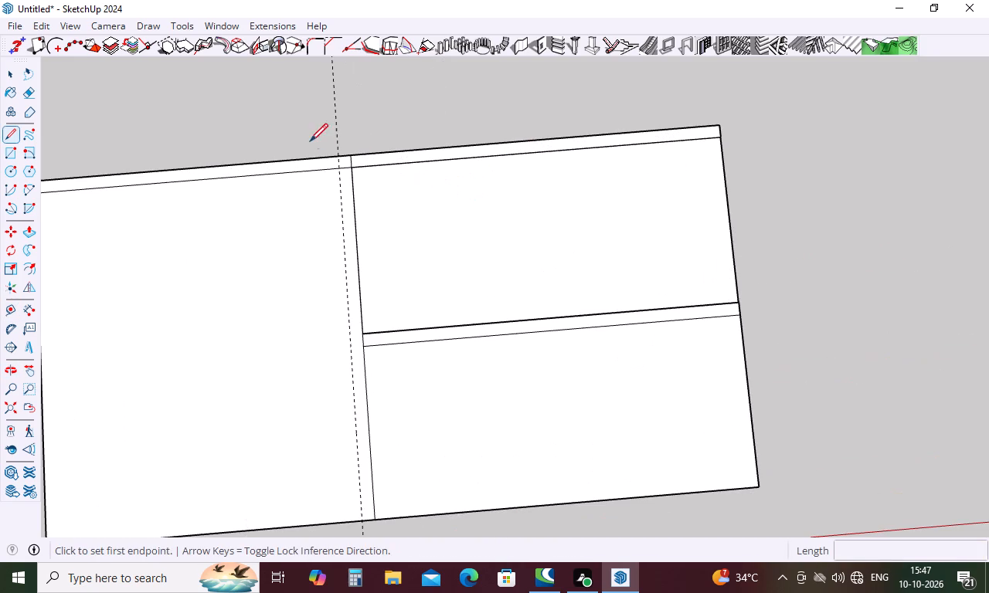
click(338, 154)
scroll(370, 103, down, 6)
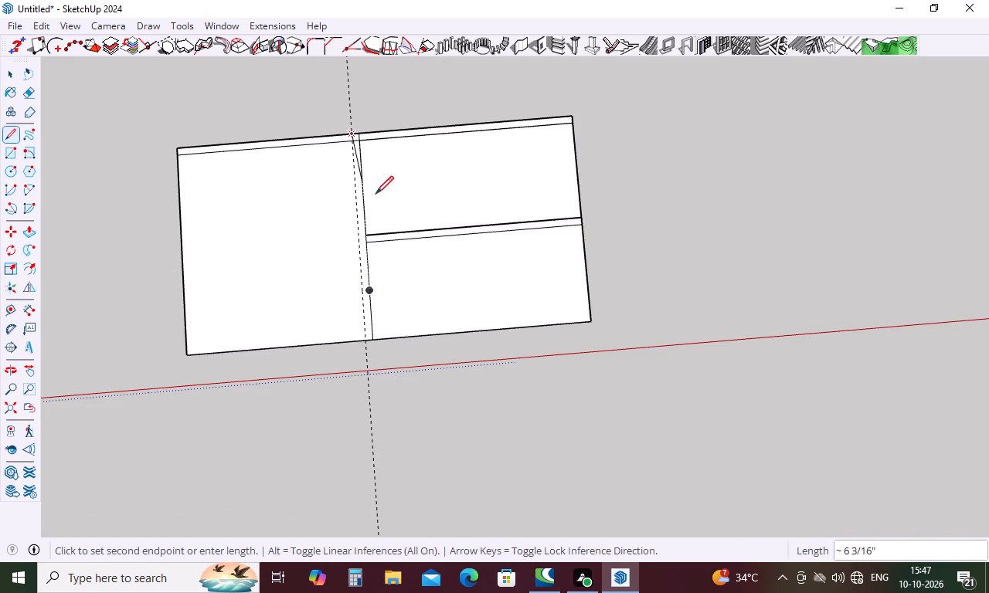
scroll(360, 345, up, 7)
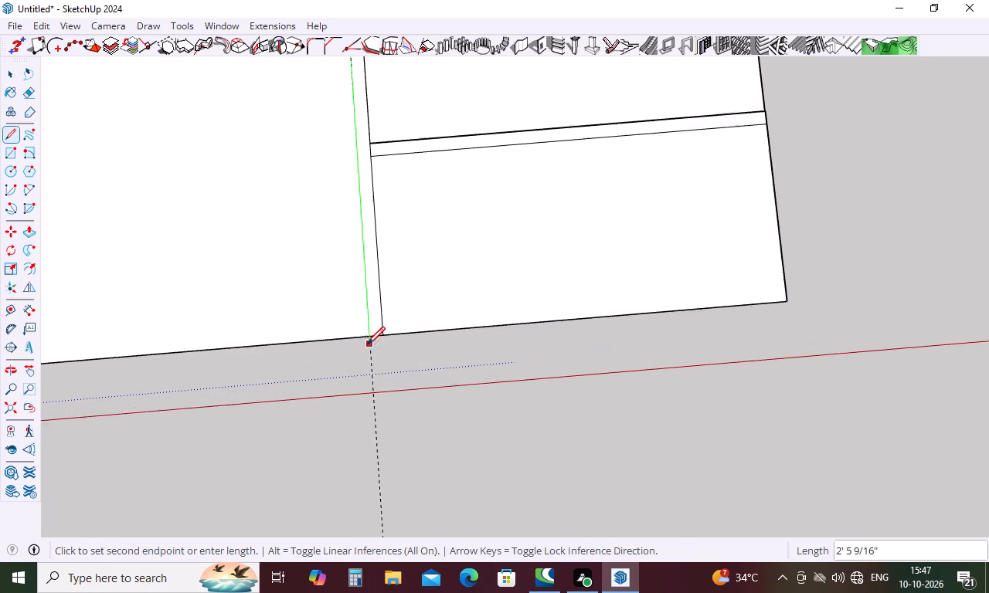
scroll(367, 344, up, 3)
click(373, 334)
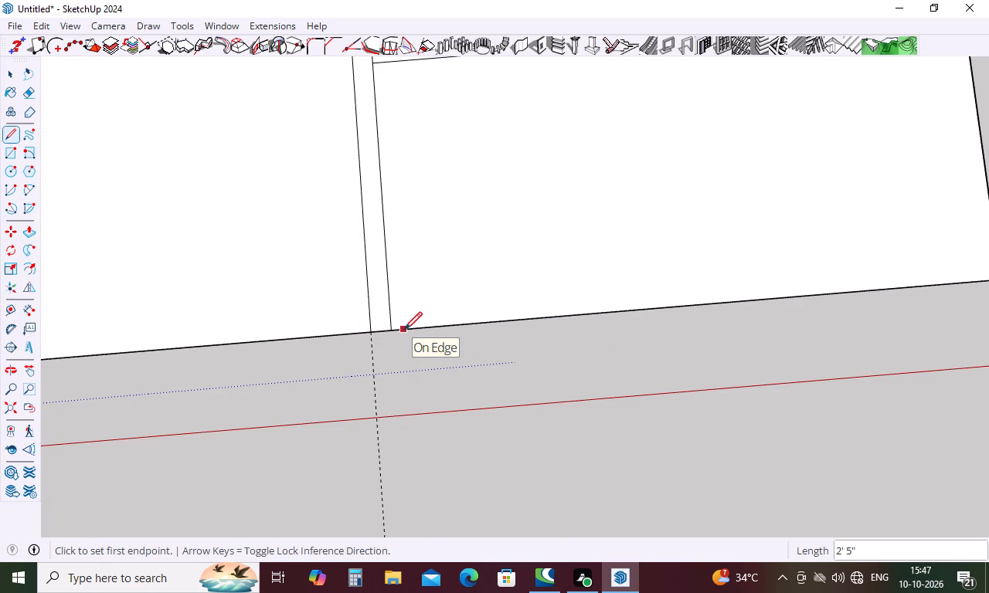
Push/Pull the large door front by 0.3 inch, repeat it on the lower drawer front and try it on the upper drawer front.
key(space)
key(p)
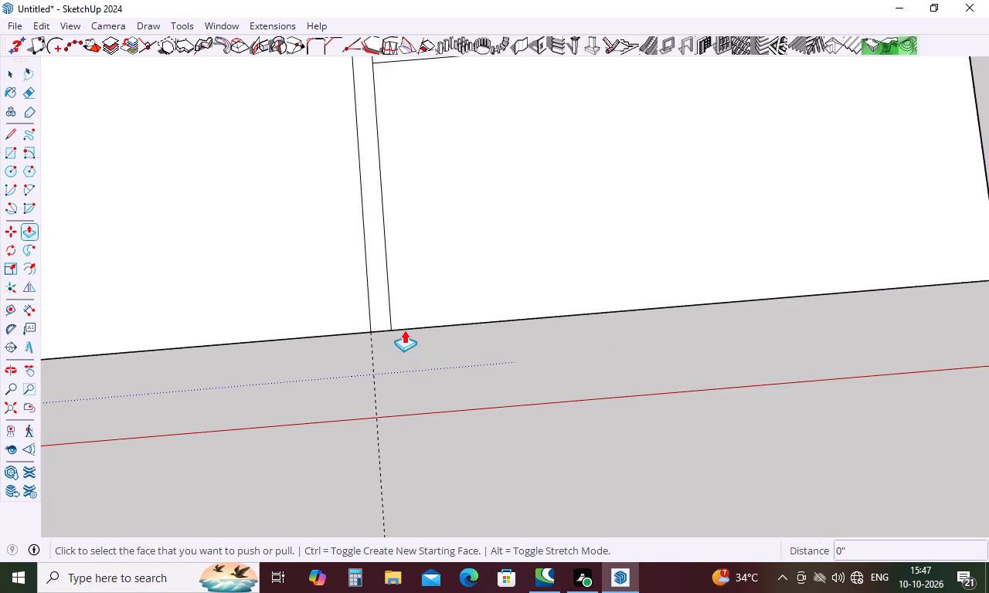
scroll(345, 310, down, 3)
scroll(332, 372, down, 9)
middle_drag(379, 398, 392, 321)
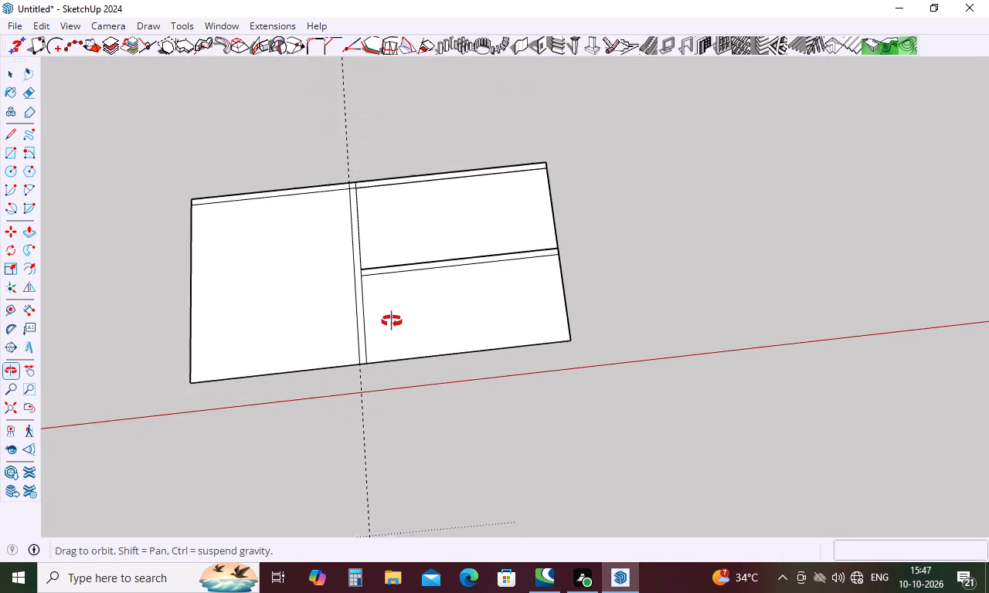
middle_drag(392, 321, 398, 270)
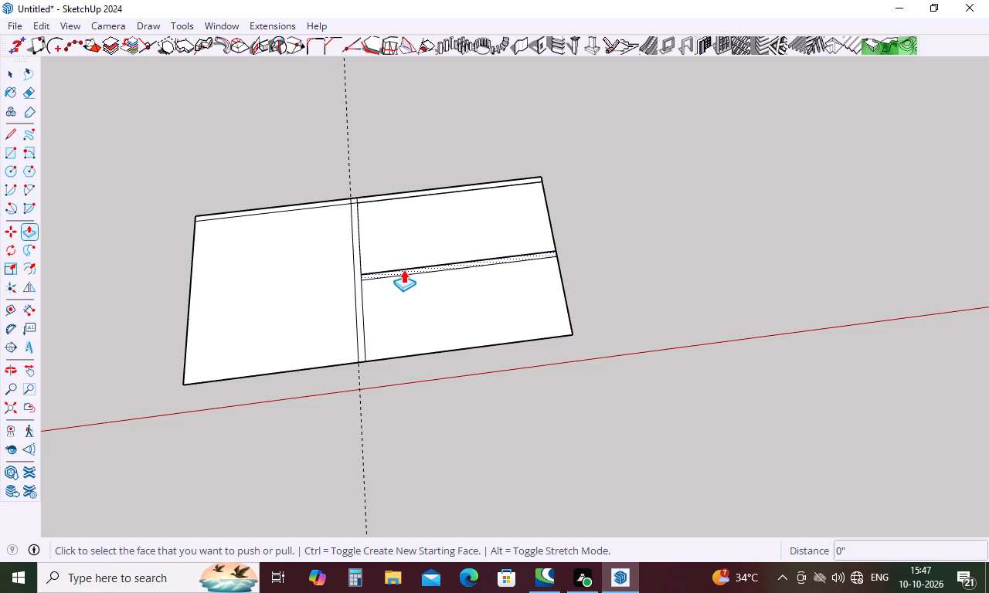
click(335, 296)
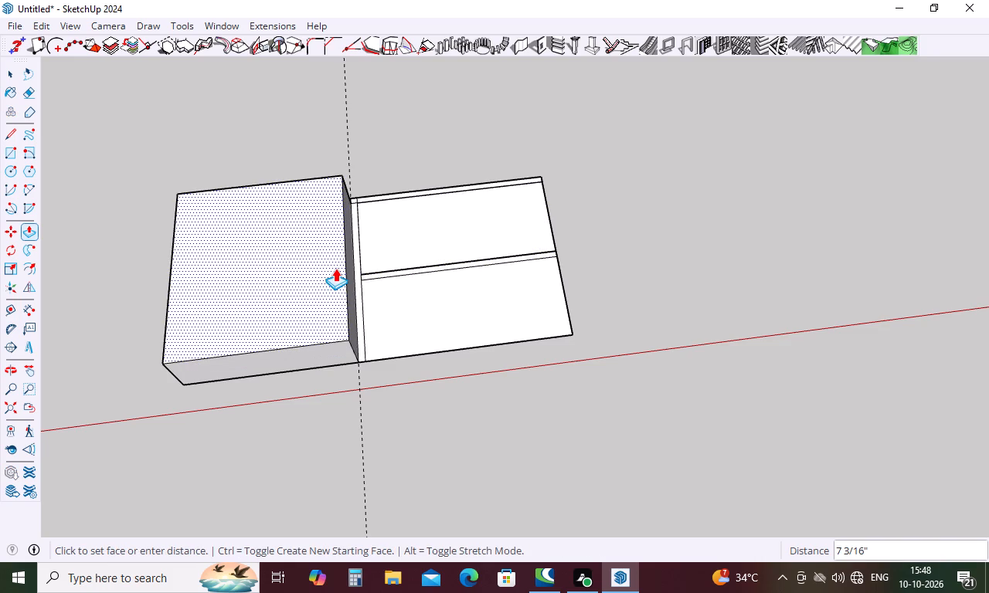
text(.3)
key(Return)
double_click(422, 299)
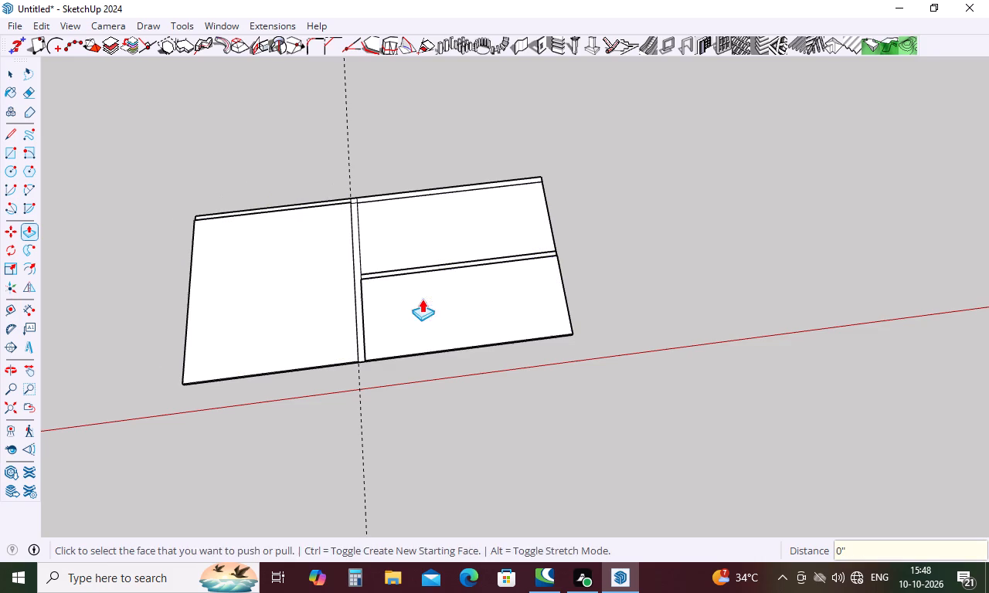
double_click(412, 222)
key(space)
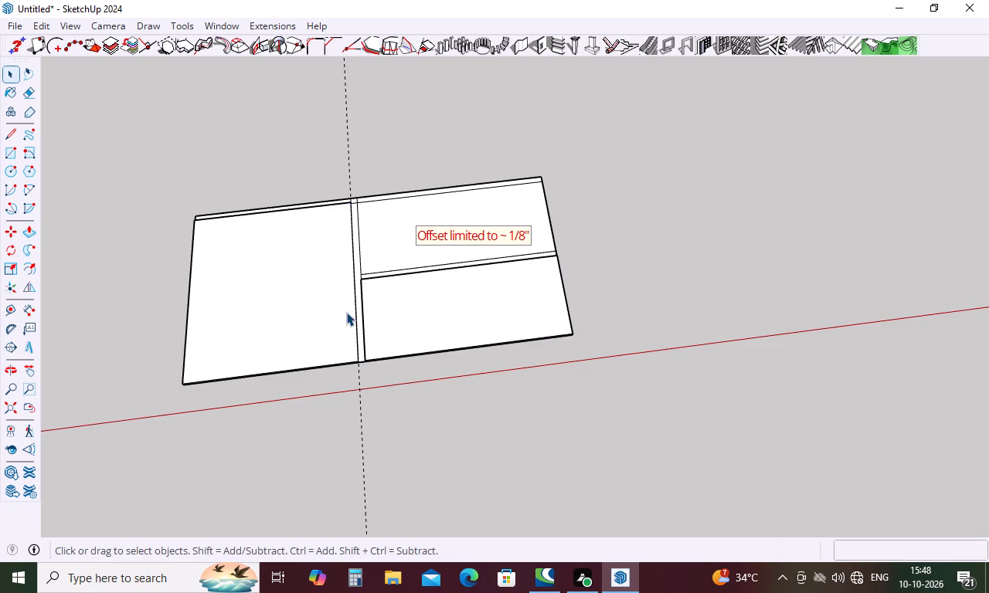
Make a group of all the connected door fronts, drawer fronts and strips.
triple_click(373, 338)
double_click(373, 338)
right_click(373, 337)
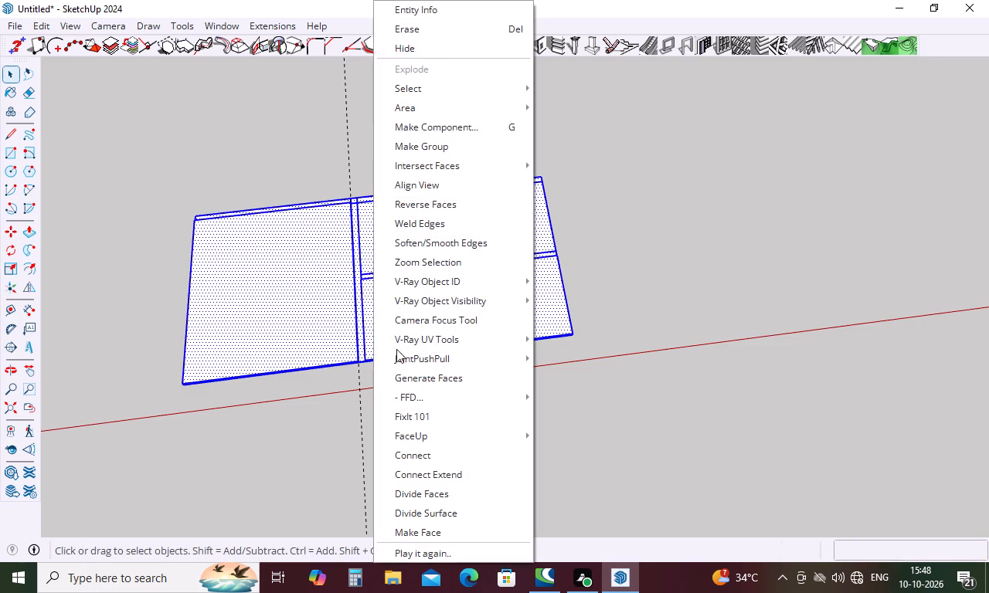
click(440, 144)
click(571, 202)
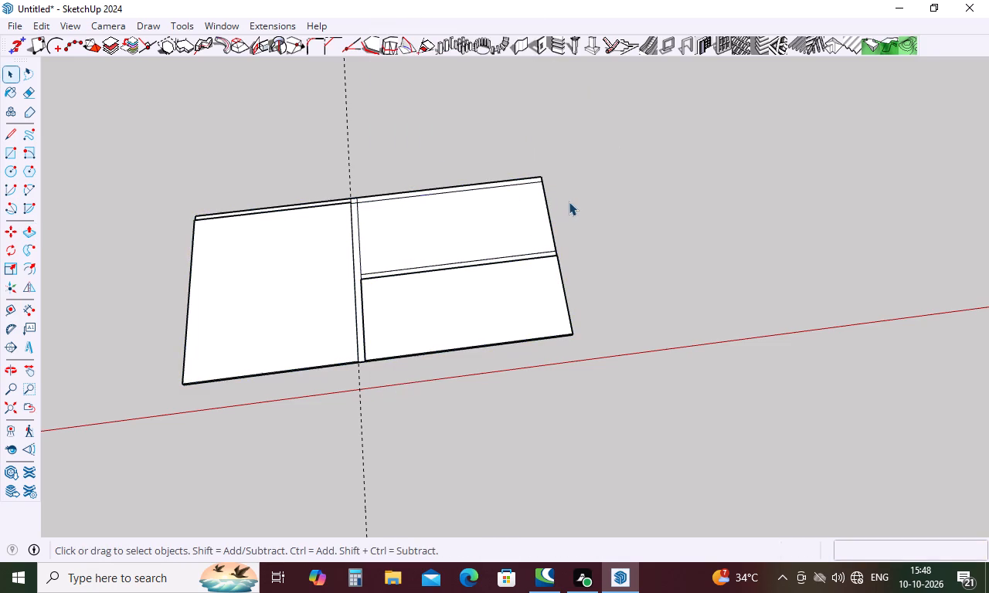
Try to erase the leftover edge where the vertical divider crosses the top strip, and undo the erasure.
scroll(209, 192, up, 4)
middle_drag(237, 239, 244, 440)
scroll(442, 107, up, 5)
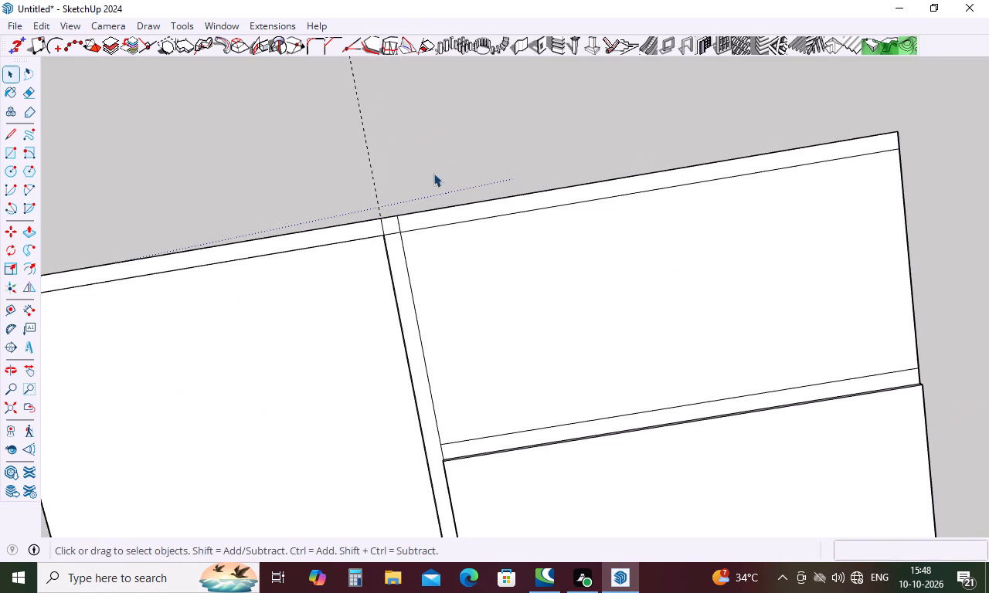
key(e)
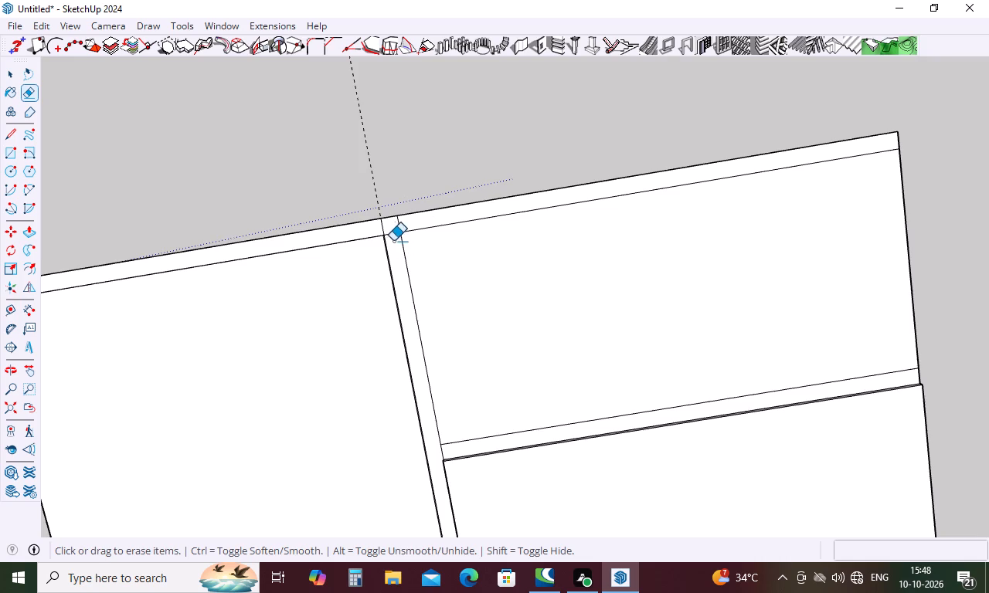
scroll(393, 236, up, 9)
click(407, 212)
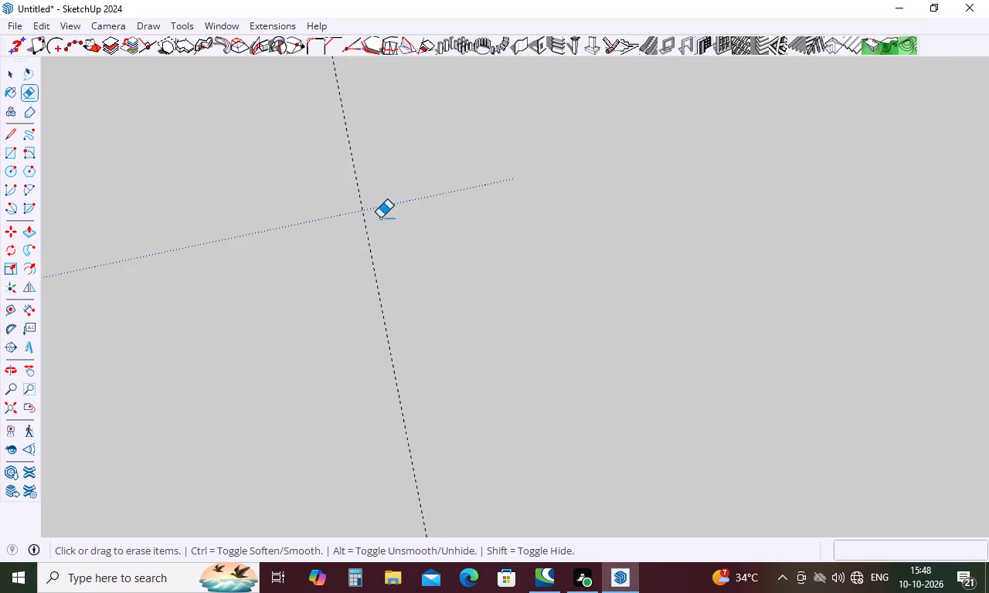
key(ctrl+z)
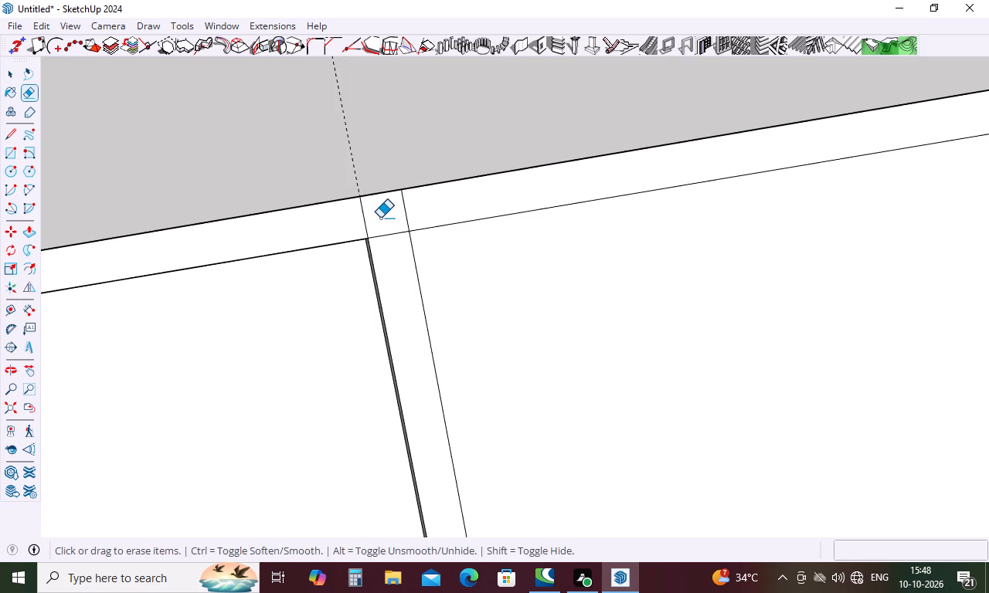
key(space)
Inside the group, Push/Pull the upper drawer front about 5/16" to align it with the lower drawer front.
scroll(359, 158, down, 17)
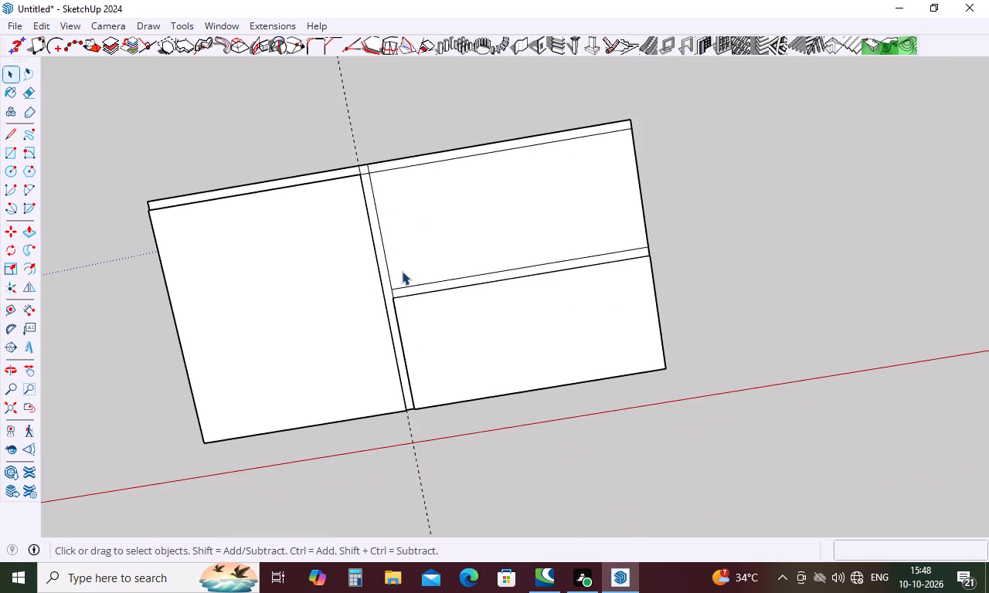
key(p)
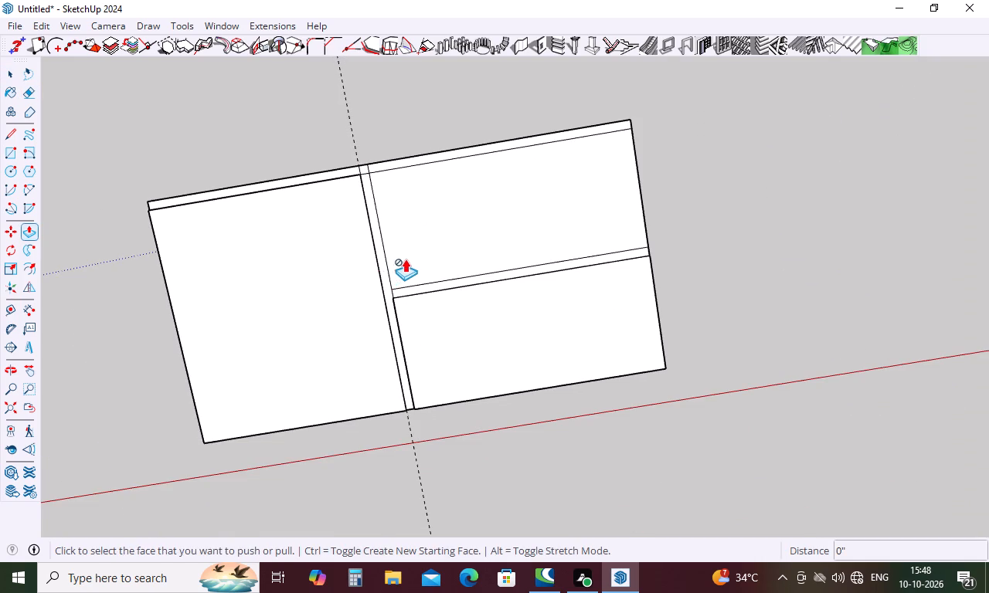
key(space)
triple_click(377, 257)
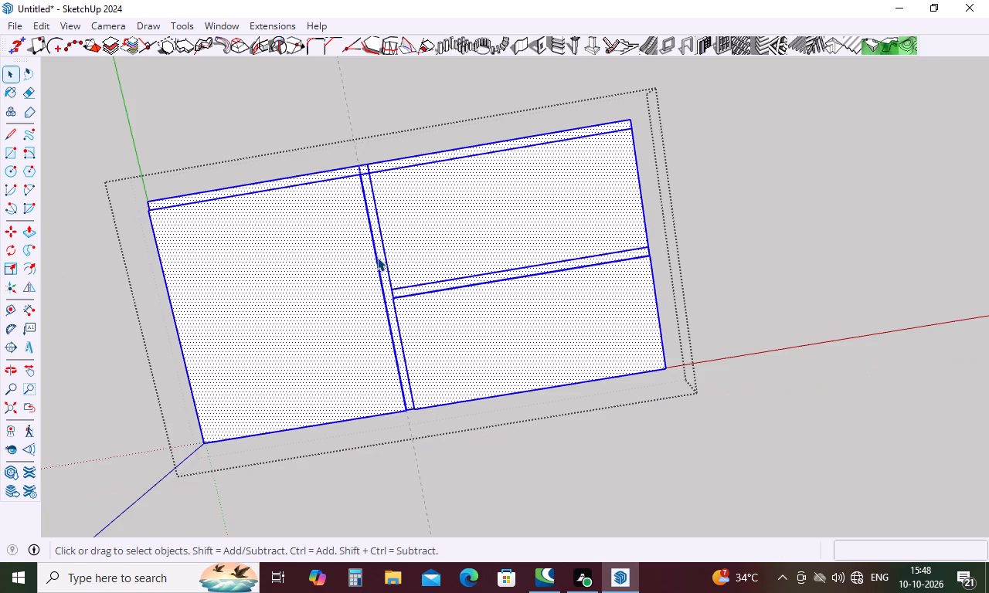
click(495, 347)
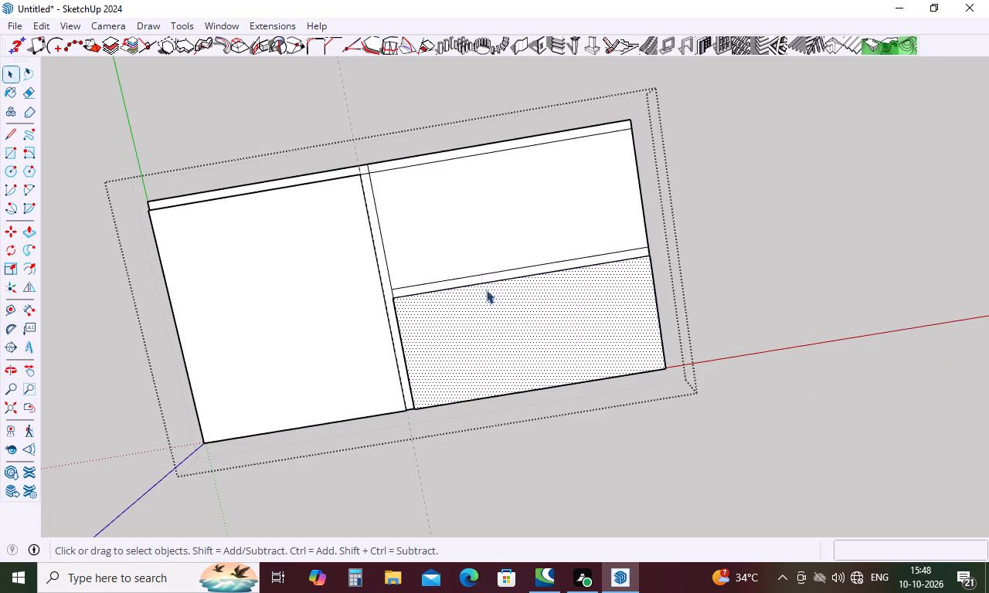
click(476, 249)
key(p)
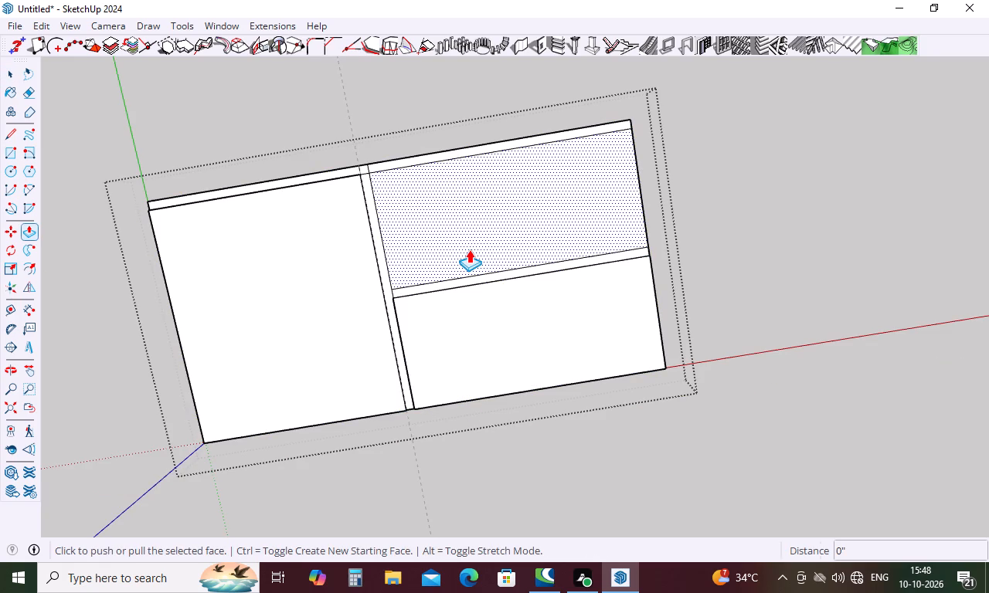
click(469, 249)
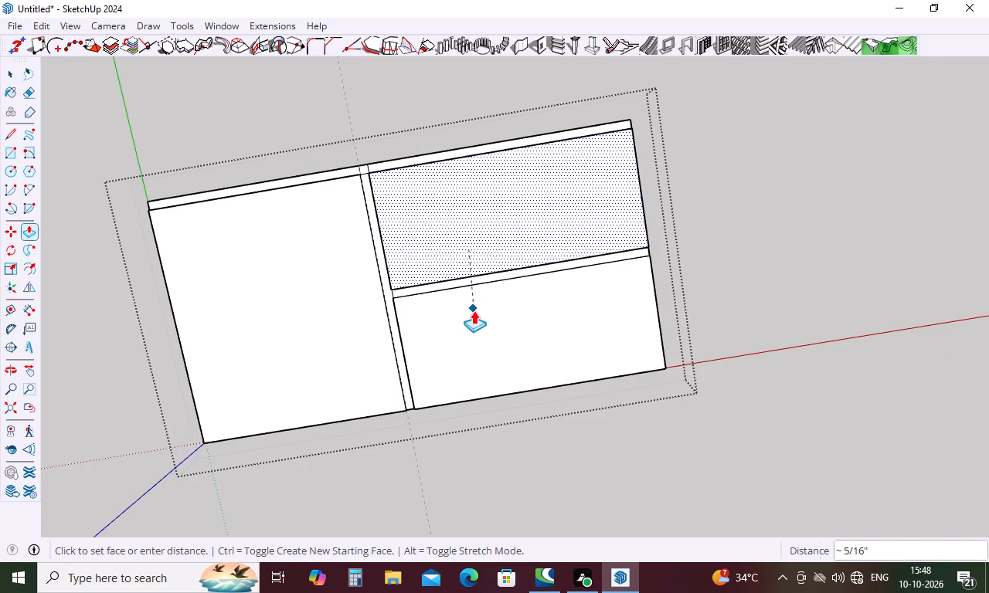
click(477, 387)
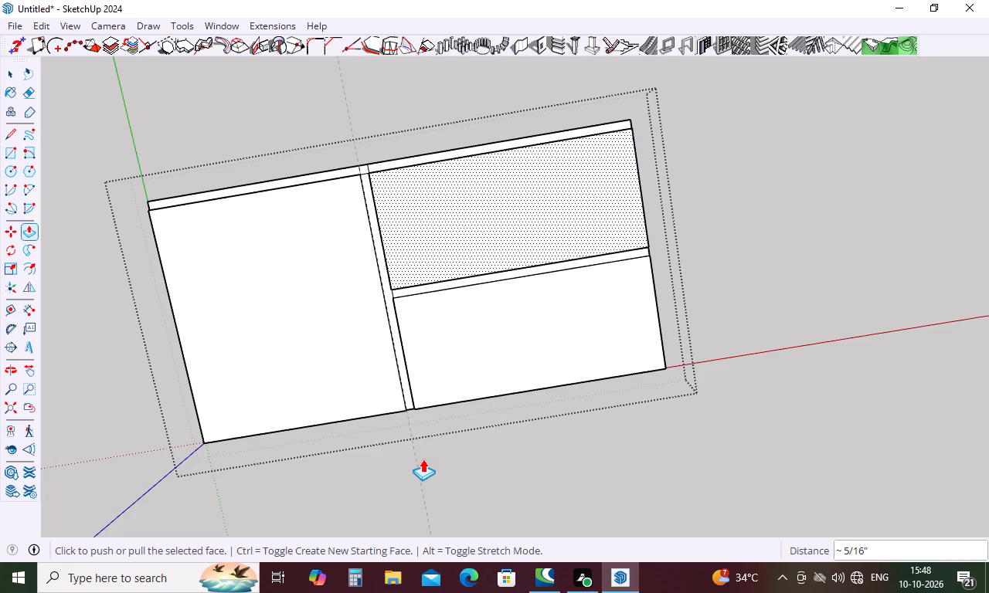
key(space)
click(424, 457)
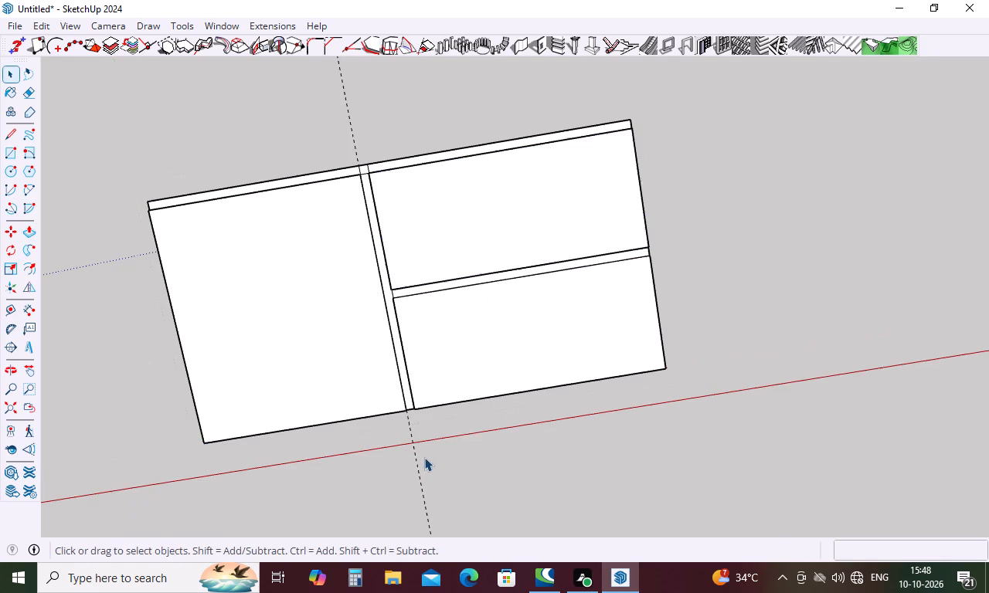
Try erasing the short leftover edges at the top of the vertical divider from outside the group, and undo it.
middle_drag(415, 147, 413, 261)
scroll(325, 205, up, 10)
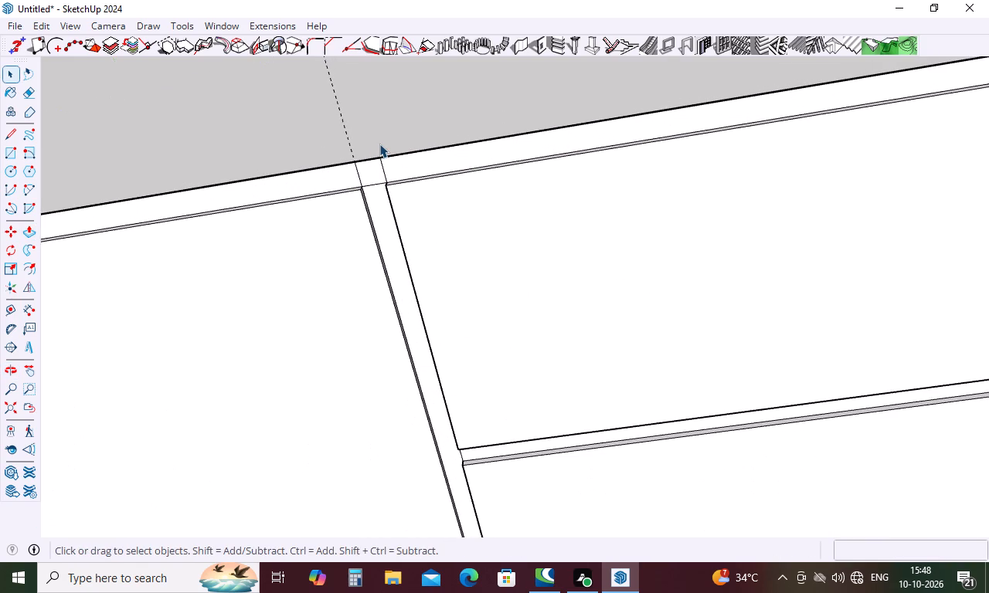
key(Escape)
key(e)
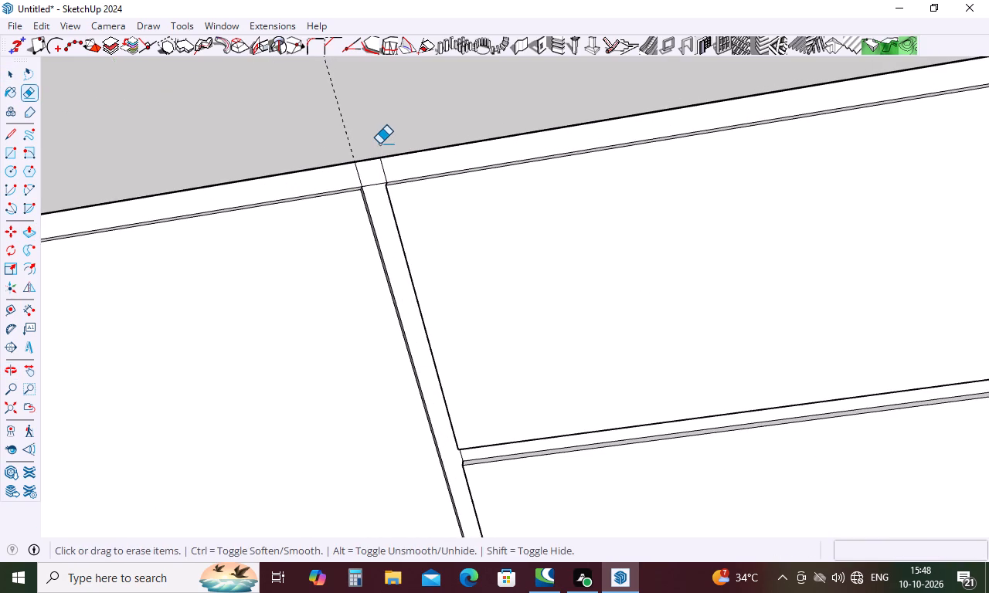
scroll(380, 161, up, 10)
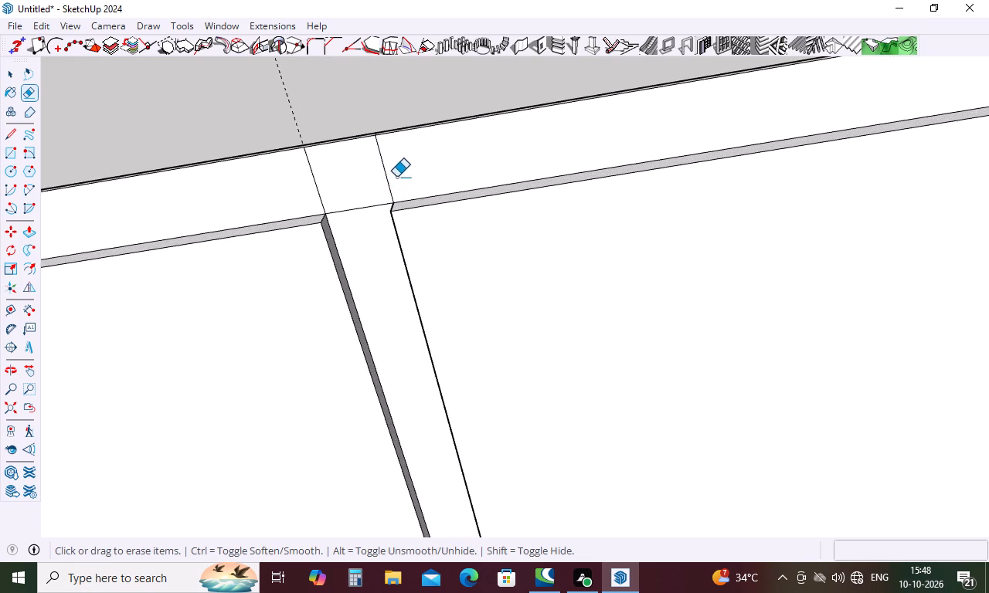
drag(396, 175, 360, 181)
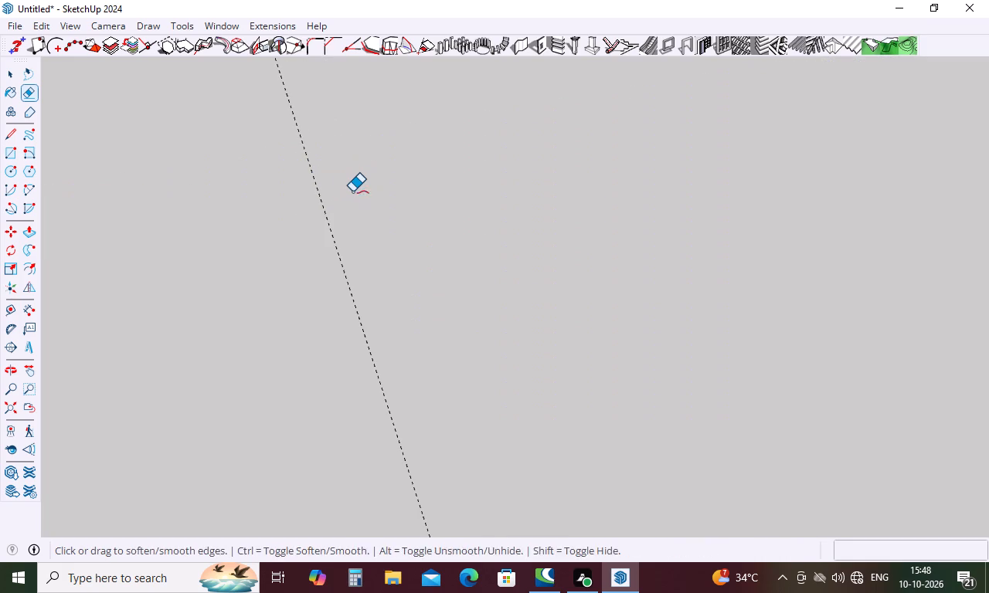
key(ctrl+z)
Inside the group, erase the leftover edges where the vertical divider meets the top strip and the strip between the drawers.
key(space)
double_click(363, 204)
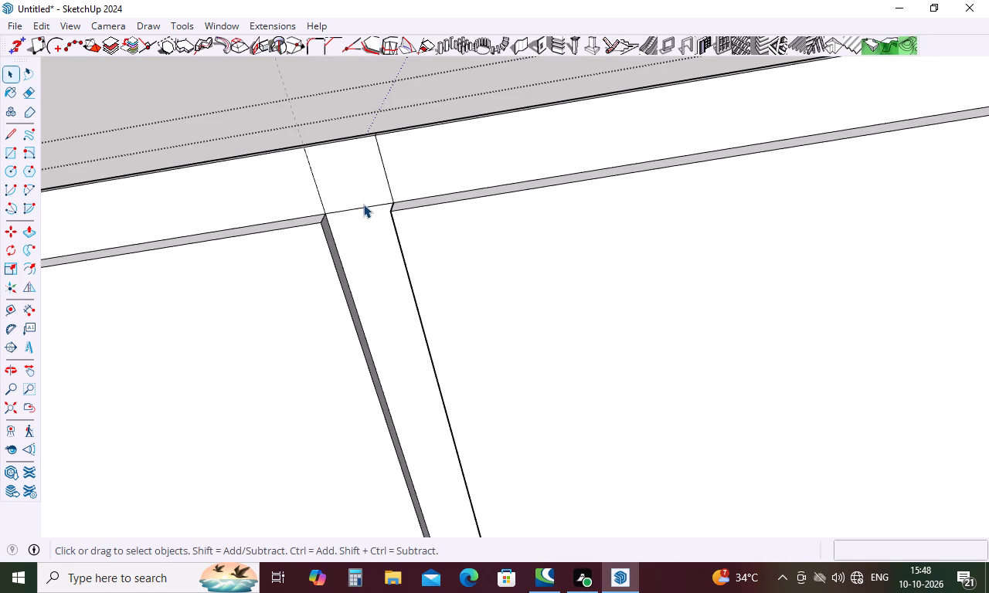
key(e)
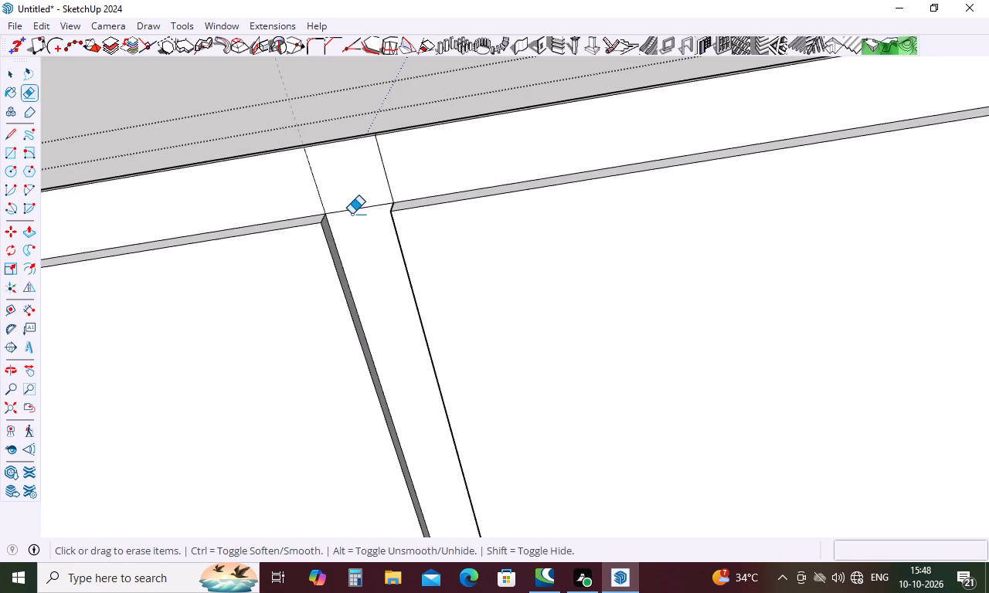
click(352, 214)
drag(393, 169, 383, 174)
drag(358, 202, 355, 224)
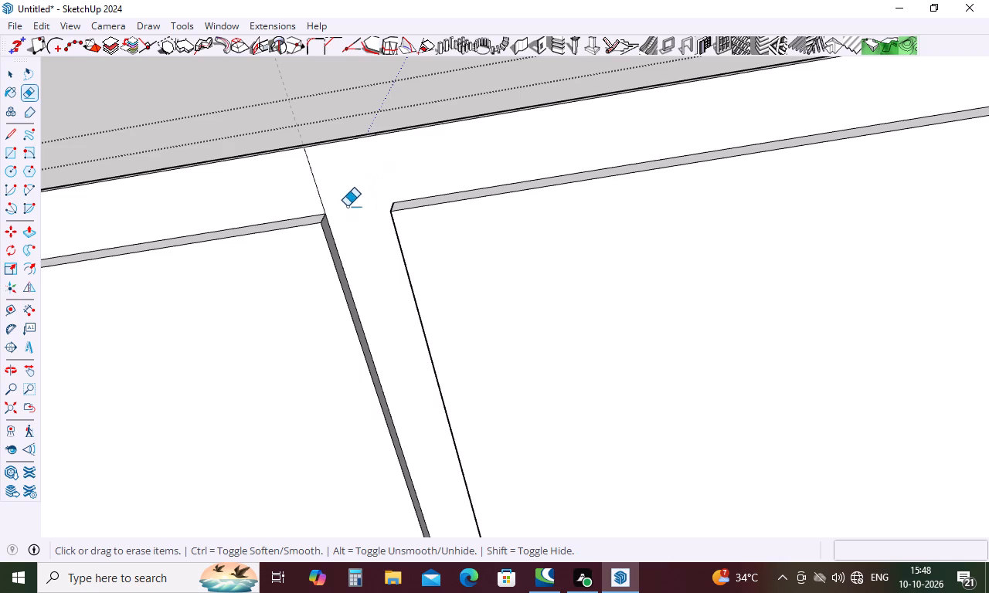
drag(332, 188, 311, 188)
scroll(428, 153, down, 20)
scroll(428, 153, down, 1)
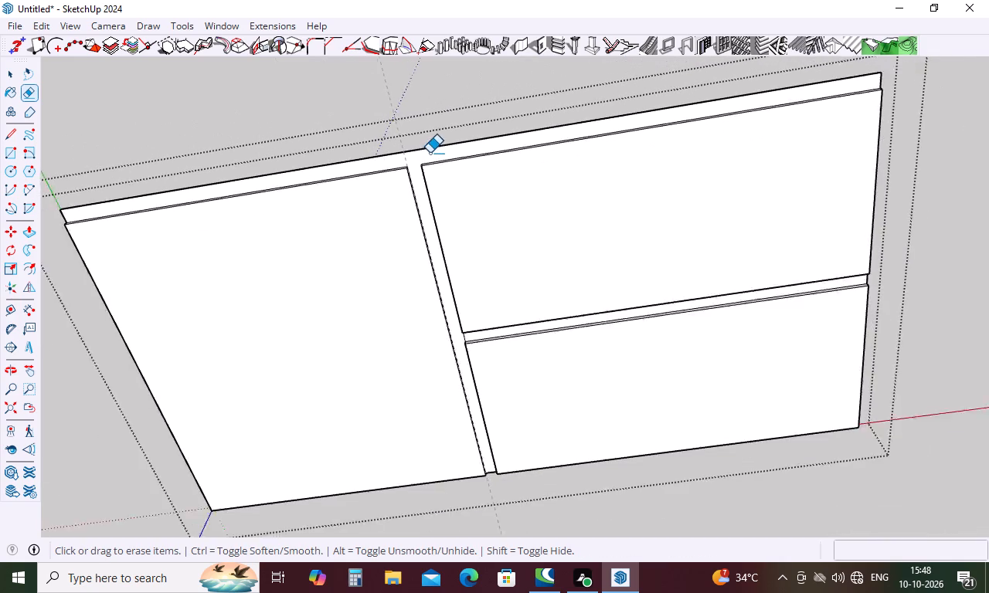
middle_drag(448, 404, 487, 176)
scroll(445, 321, up, 3)
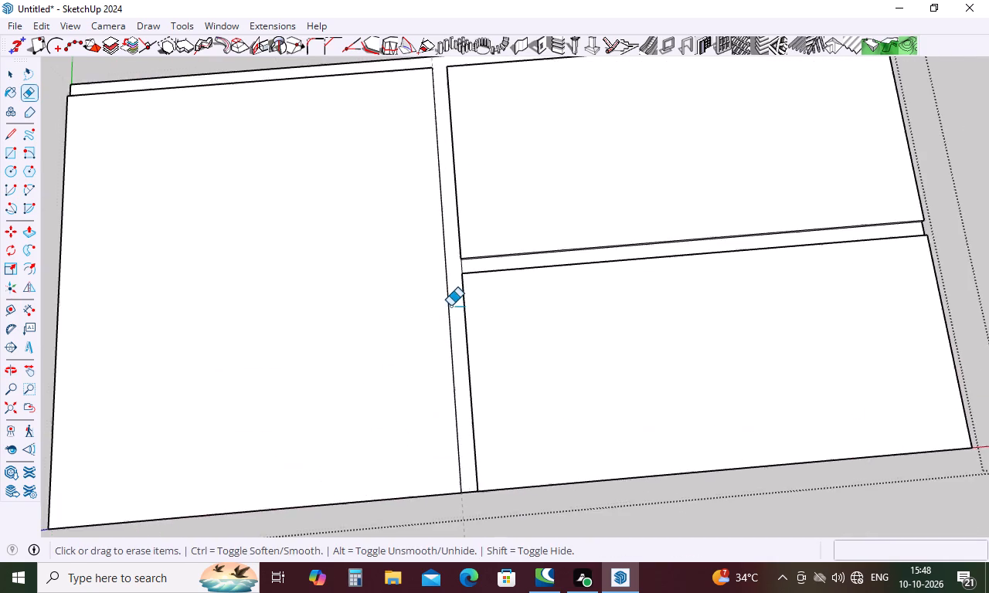
scroll(450, 306, up, 7)
click(470, 242)
scroll(464, 237, down, 10)
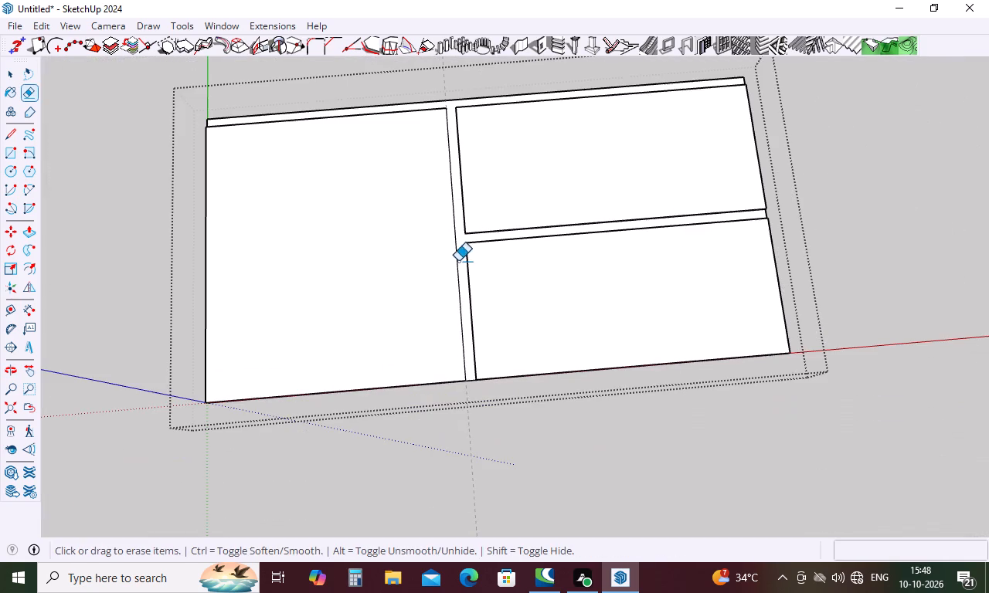
Examine the cleaned-up fronts and recessed strips from several angles and at close range.
middle_drag(457, 405, 297, 344)
middle_drag(801, 402, 800, 400)
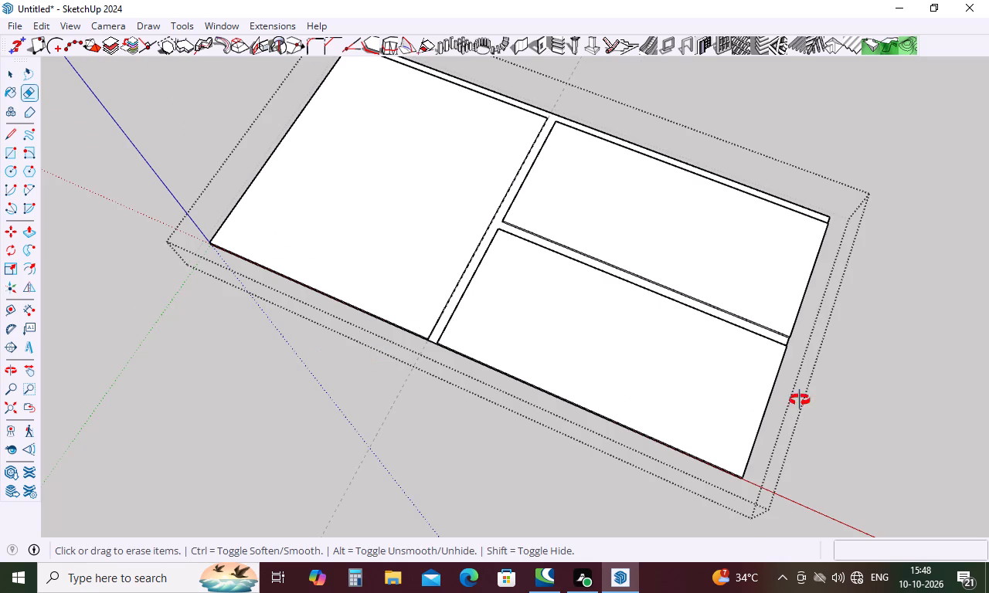
middle_drag(800, 400, 668, 303)
scroll(763, 421, up, 16)
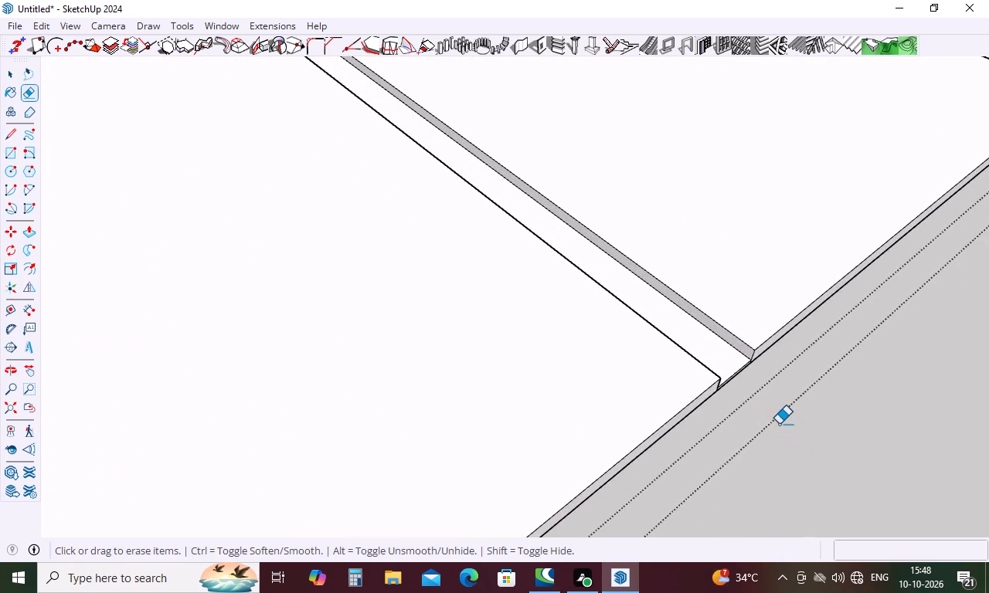
scroll(779, 424, down, 17)
middle_drag(688, 459, 933, 443)
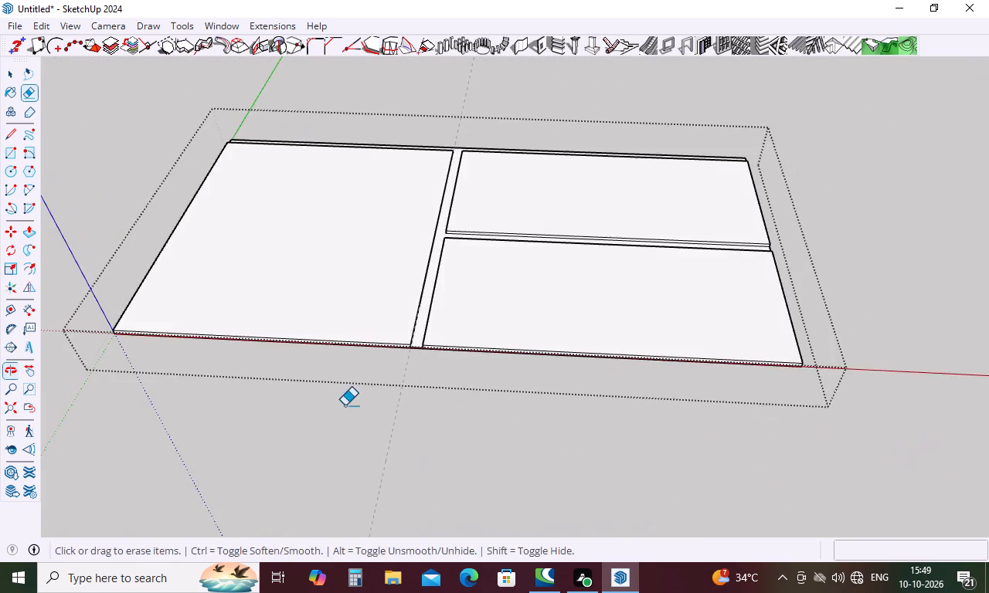
middle_drag(345, 405, 476, 435)
Exit the group and rotate the whole fronts group 90 degrees in the horizontal plane about its outer corner.
key(space)
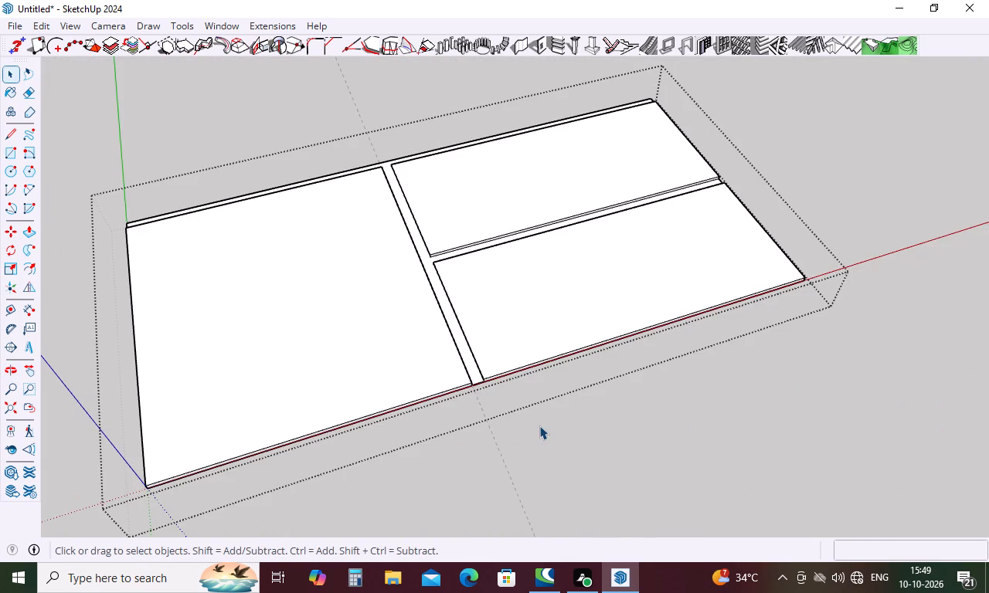
click(540, 428)
key(q)
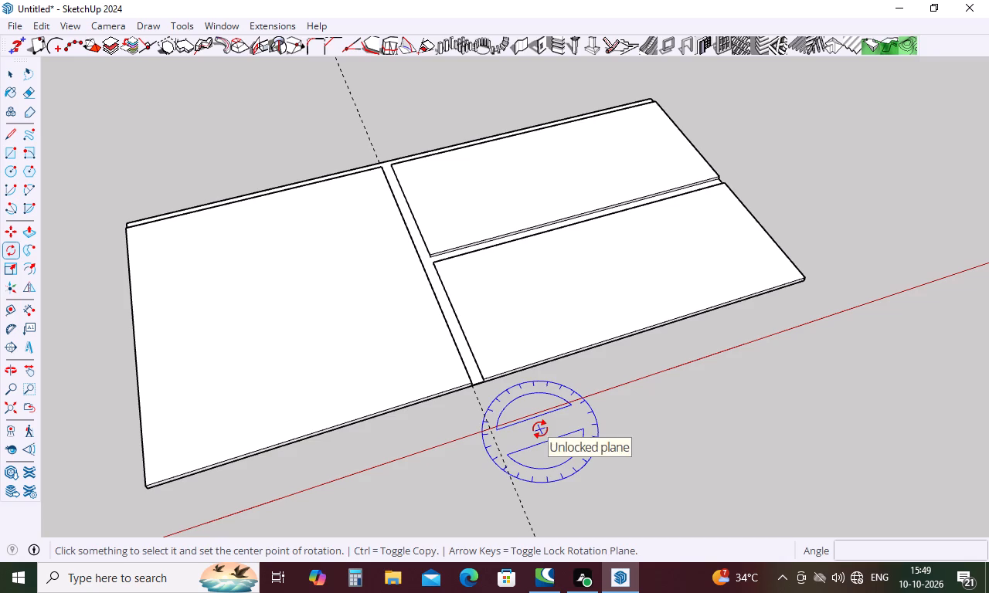
click(804, 282)
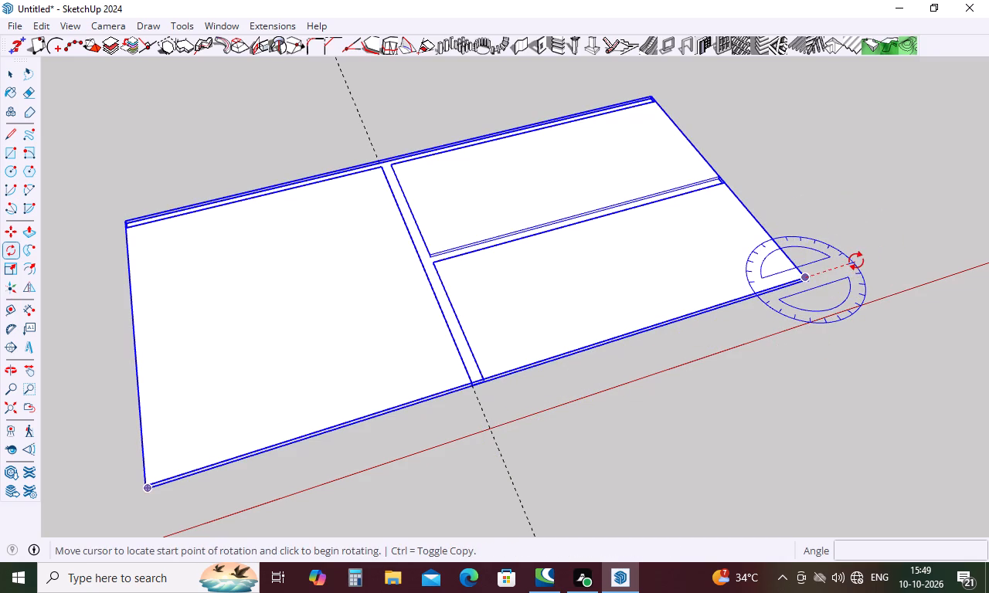
scroll(852, 262, up, 12)
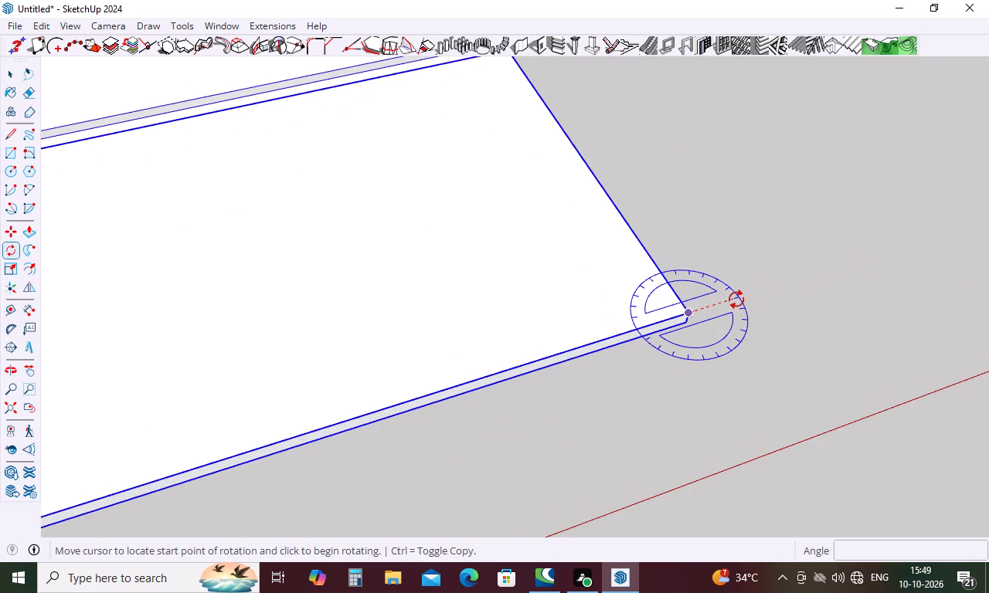
click(740, 296)
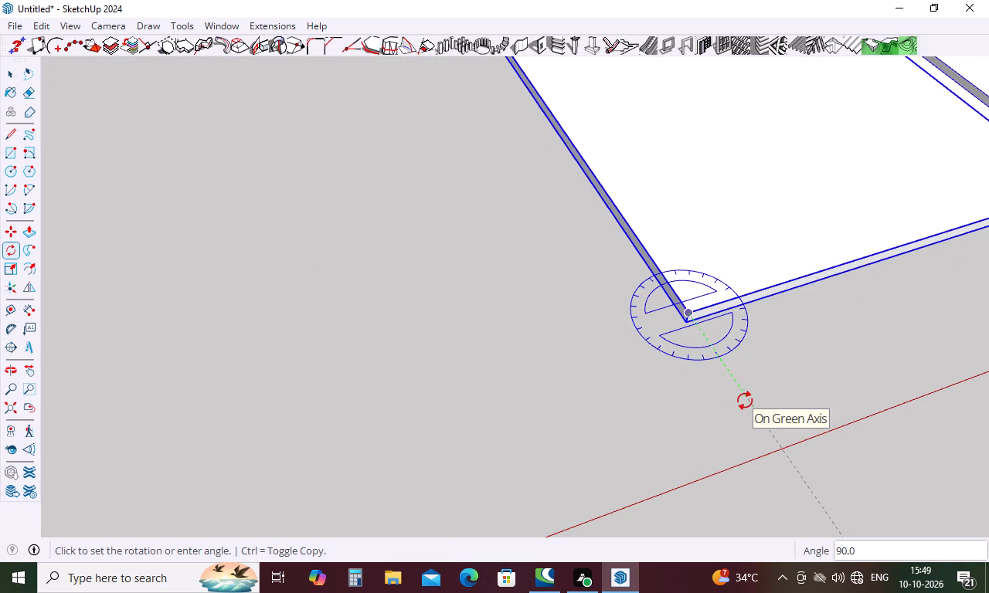
click(745, 401)
Rotate the fronts group 90 degrees about the green axis from its bottom corner so it stands upright.
scroll(725, 400, down, 16)
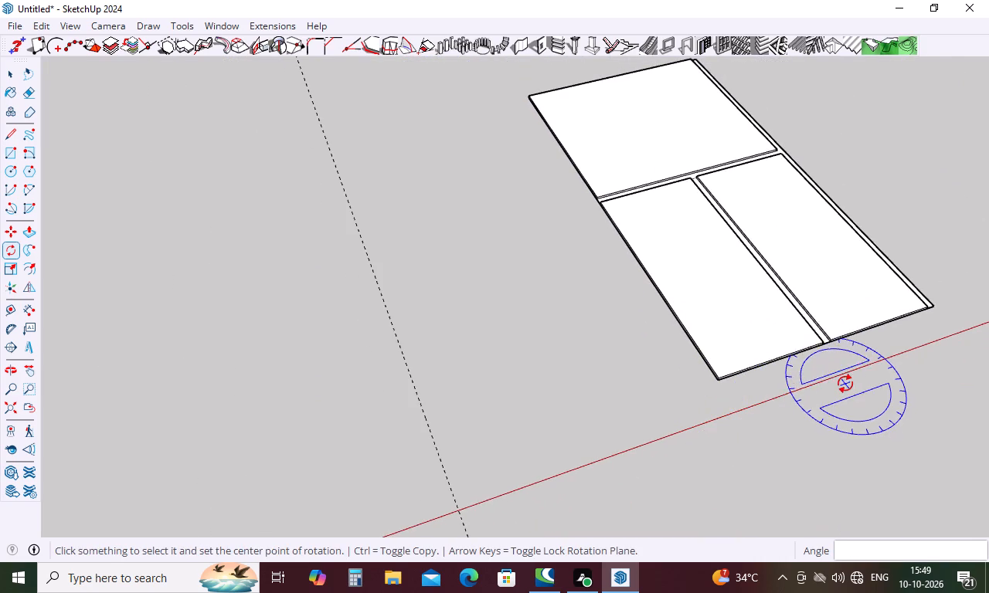
scroll(845, 384, up, 2)
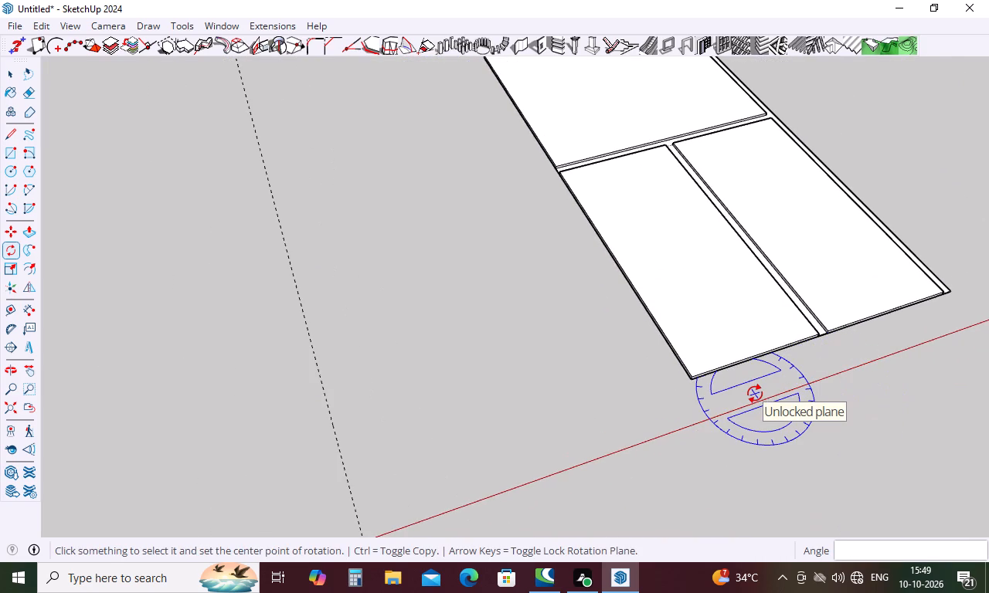
scroll(751, 392, down, 10)
middle_drag(823, 408, 773, 245)
scroll(709, 380, up, 5)
scroll(728, 316, up, 2)
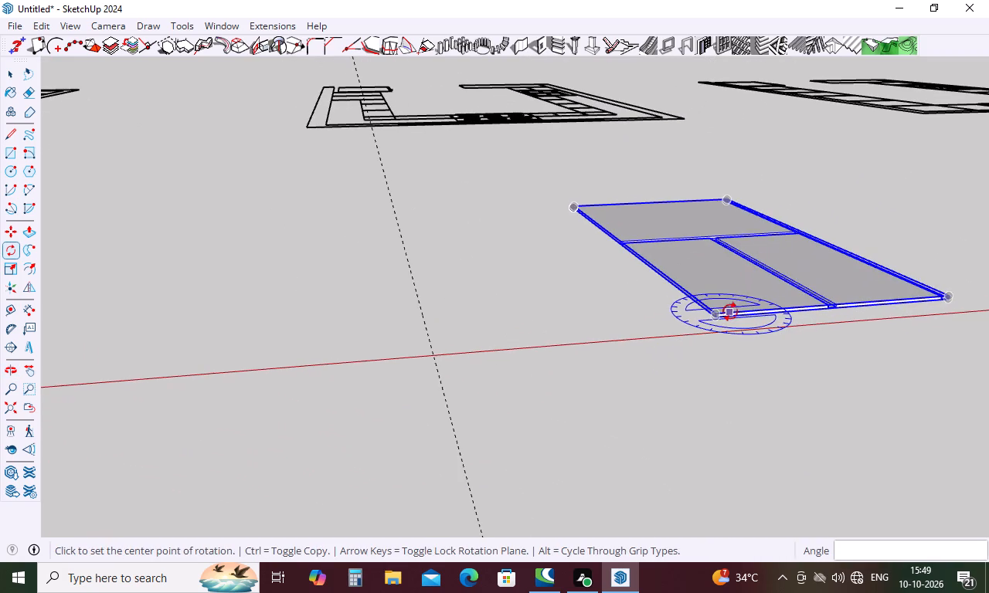
key(Up)
key(Left)
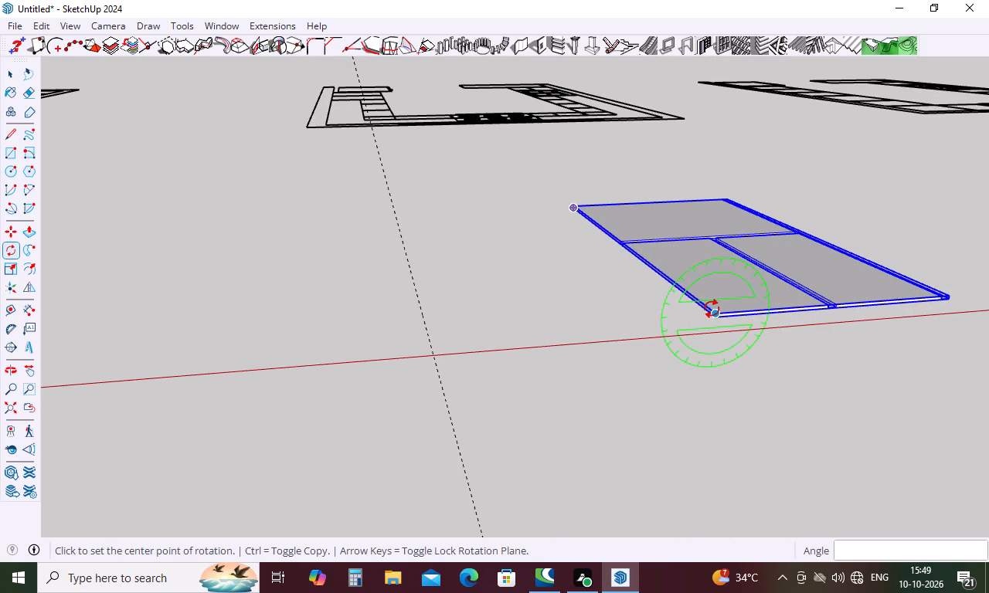
click(715, 311)
click(775, 310)
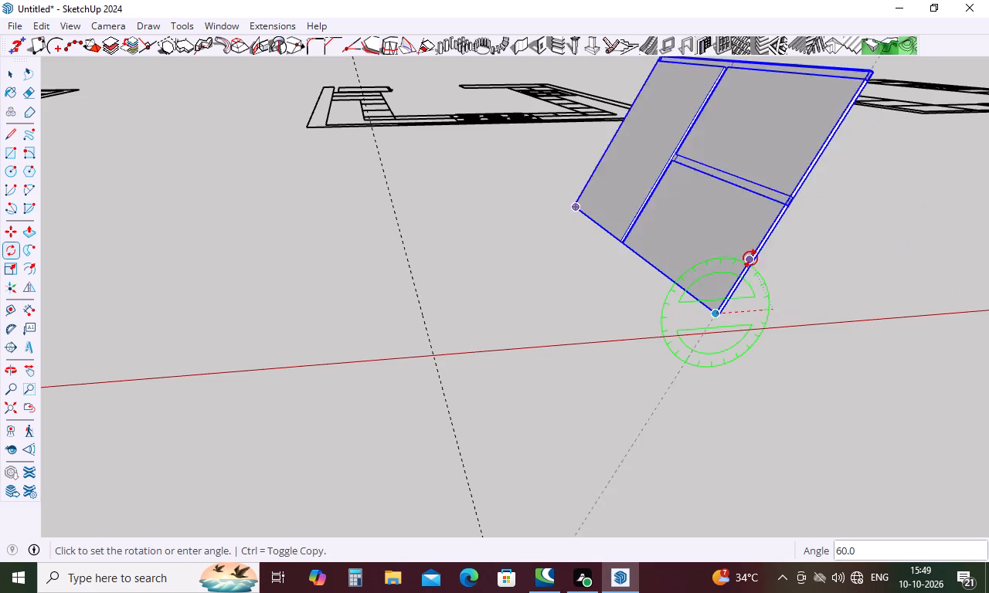
click(725, 265)
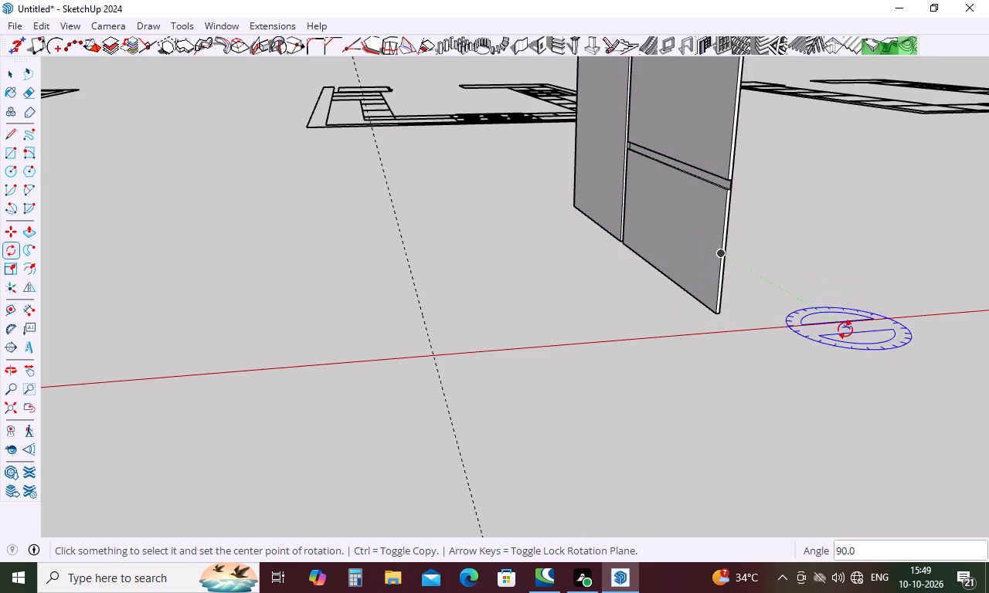
key(space)
Move the upright fronts group by its top corner to the U-shaped kitchen's inner corner, along the leg without fronts.
scroll(838, 298, down, 5)
middle_drag(838, 298, 847, 357)
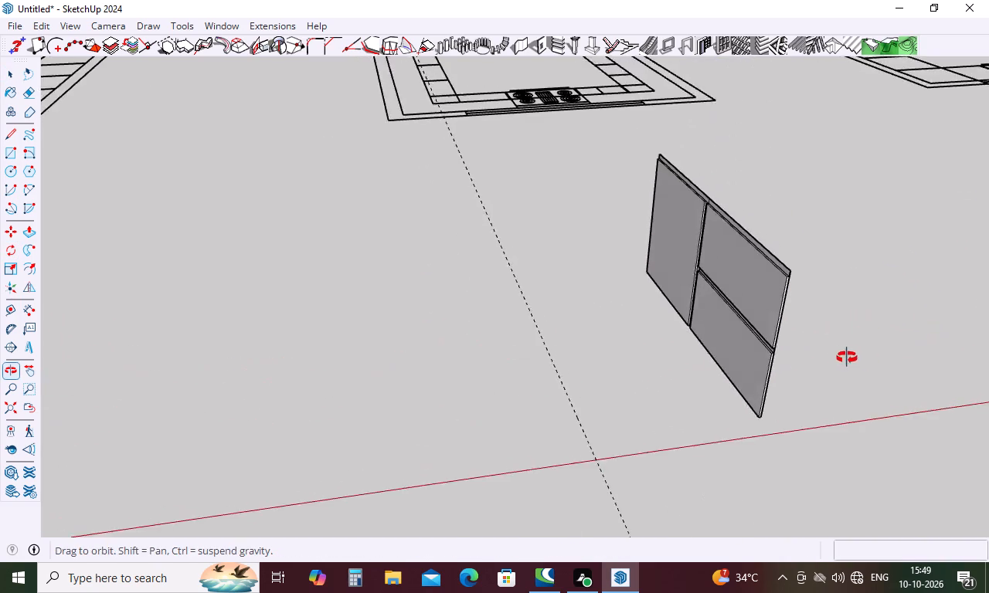
middle_drag(847, 357, 964, 348)
key(m)
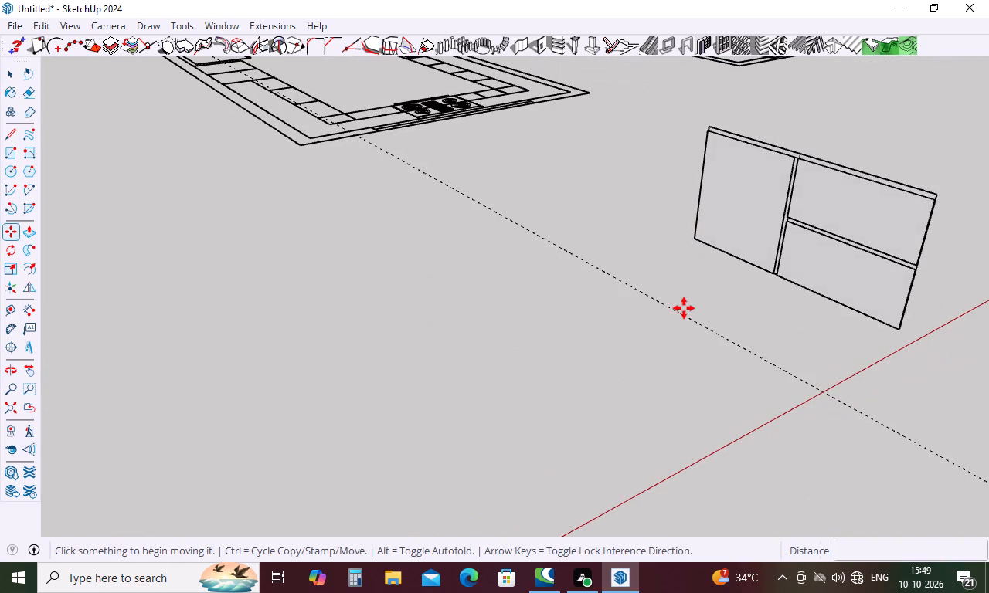
click(712, 123)
scroll(472, 325, down, 5)
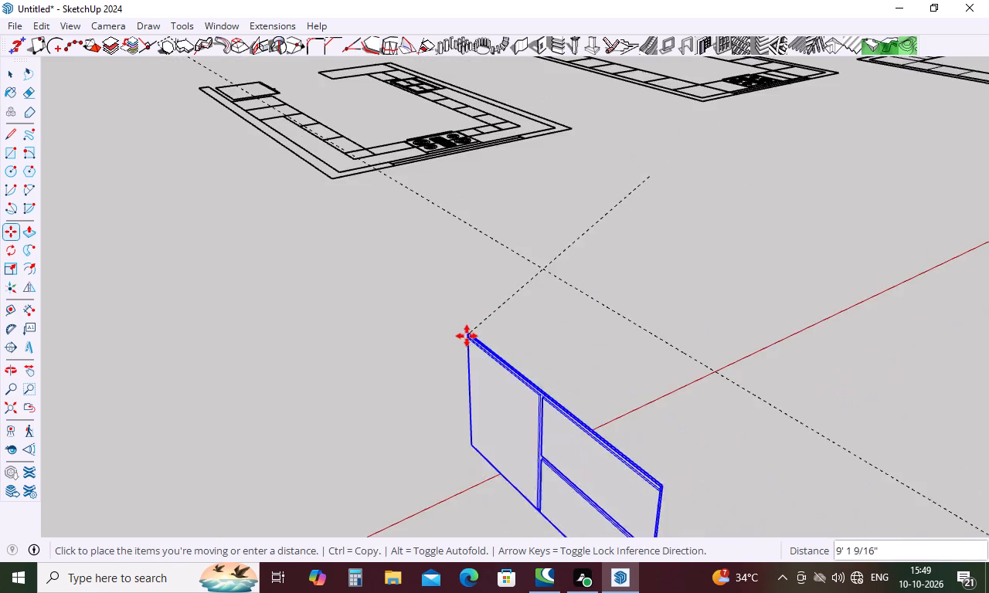
scroll(455, 348, down, 16)
scroll(844, 125, up, 2)
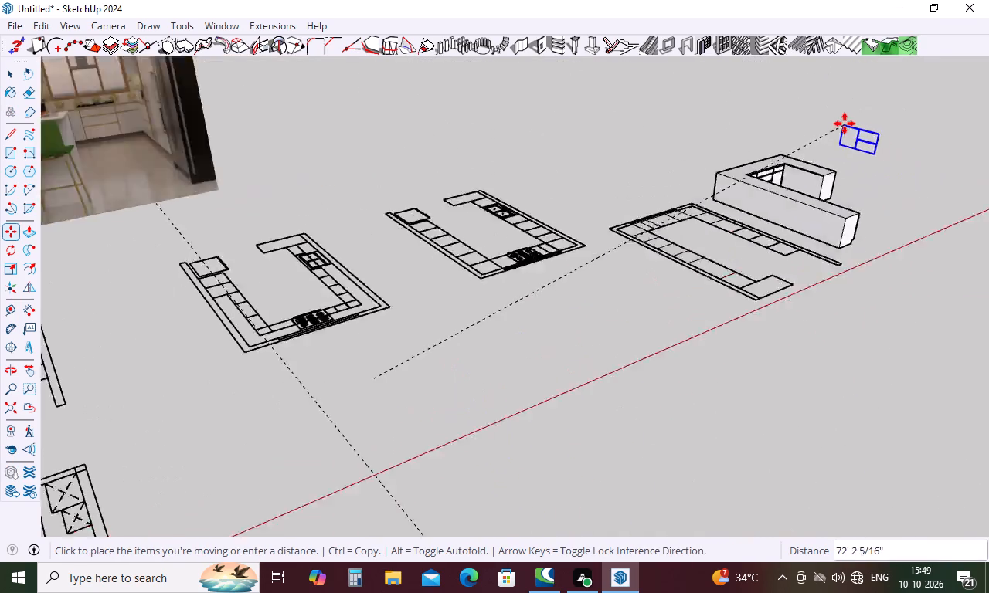
scroll(845, 124, up, 8)
scroll(745, 215, up, 8)
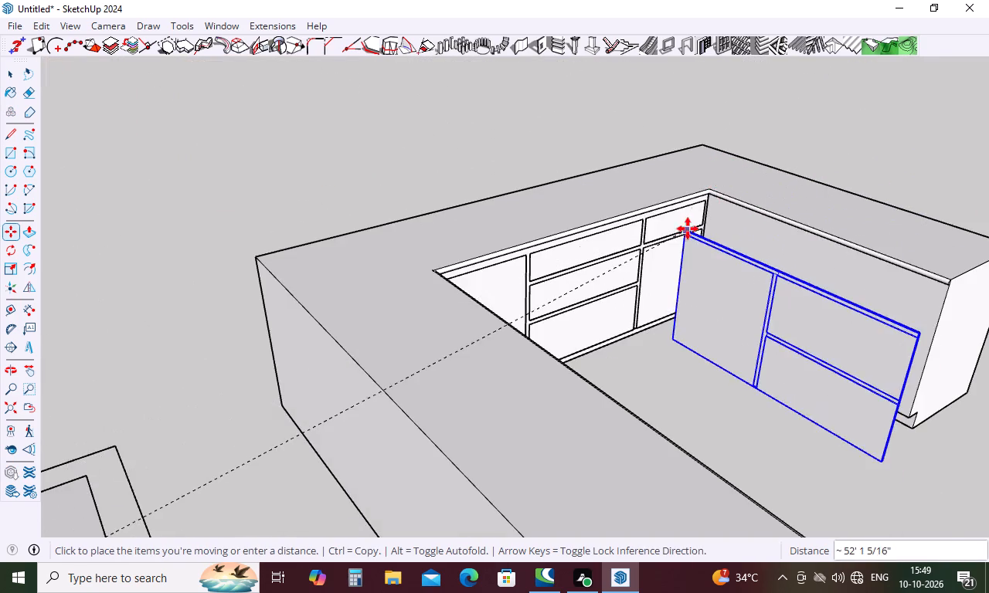
scroll(697, 208, up, 10)
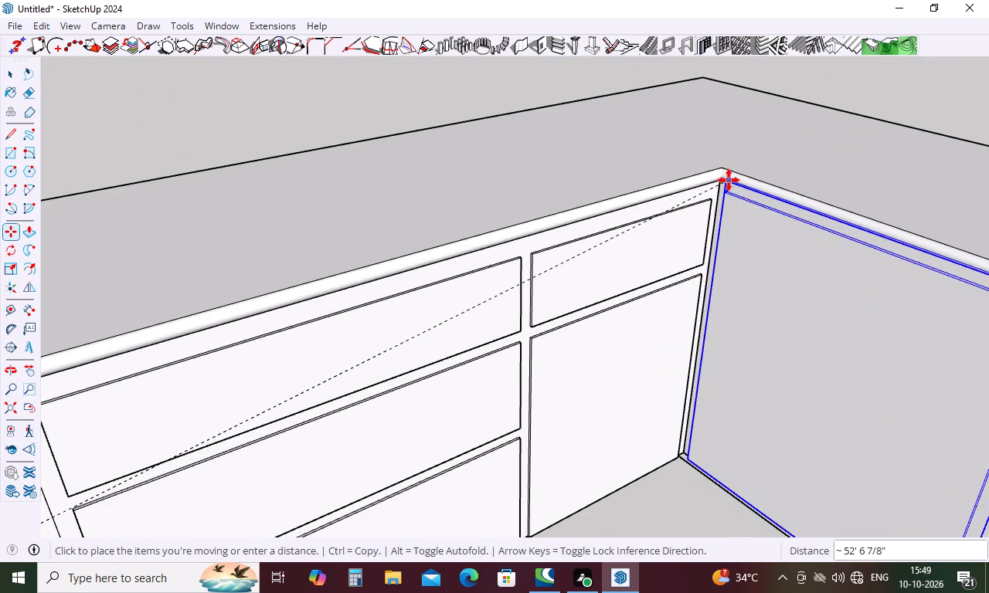
scroll(729, 180, up, 5)
middle_drag(734, 182, 758, 103)
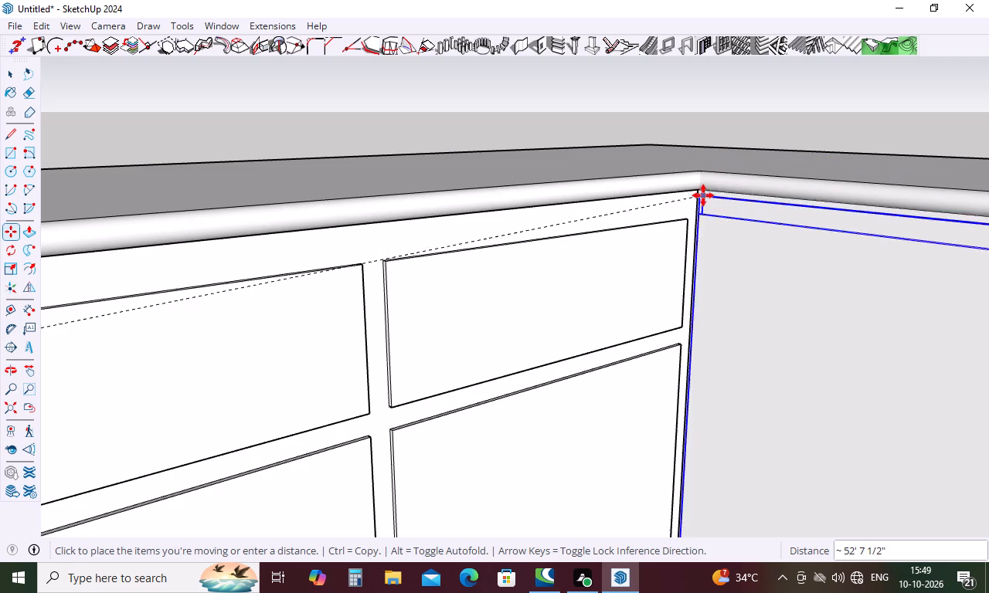
scroll(700, 195, up, 9)
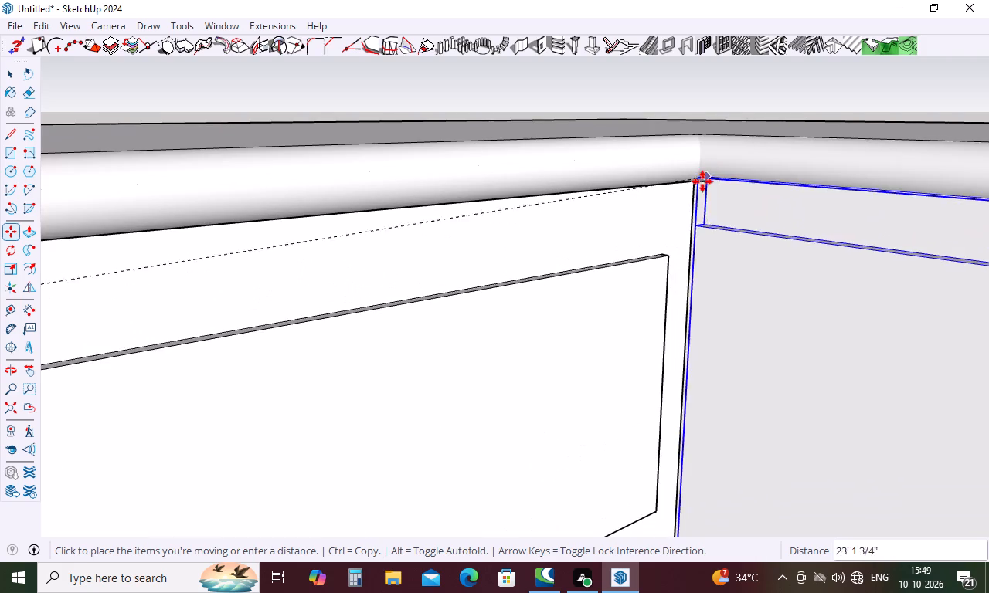
scroll(699, 185, up, 5)
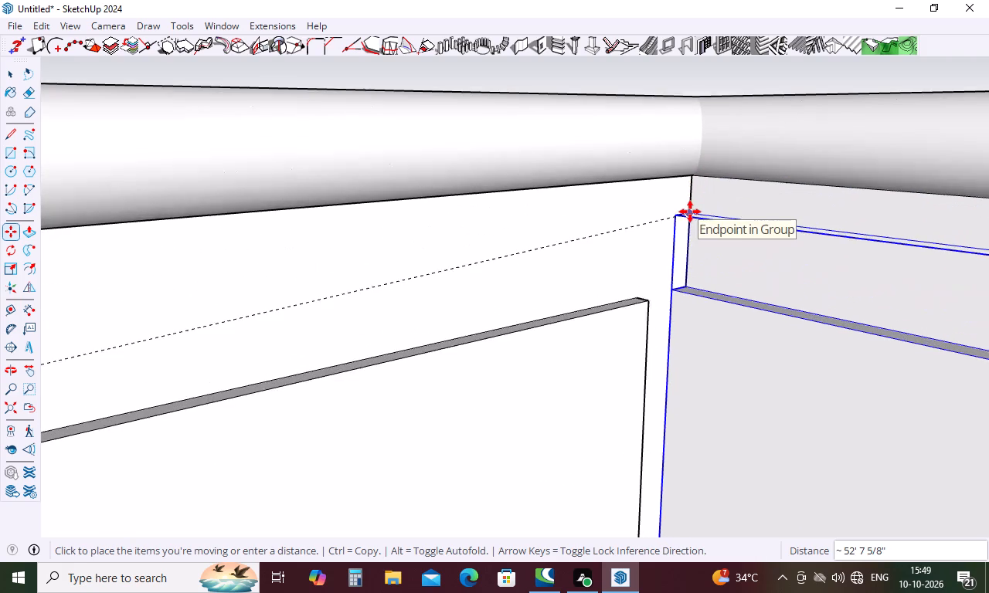
scroll(690, 212, up, 1)
click(690, 212)
Move the fronts group up about 1/2" by its top corner to meet the underside of the rounded countertop edge.
scroll(706, 205, up, 5)
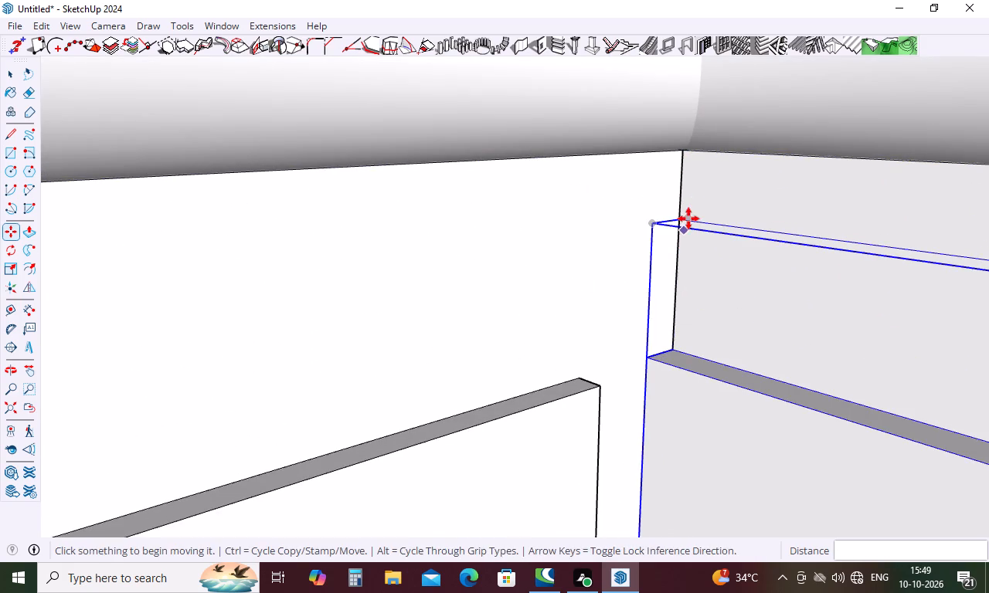
click(684, 218)
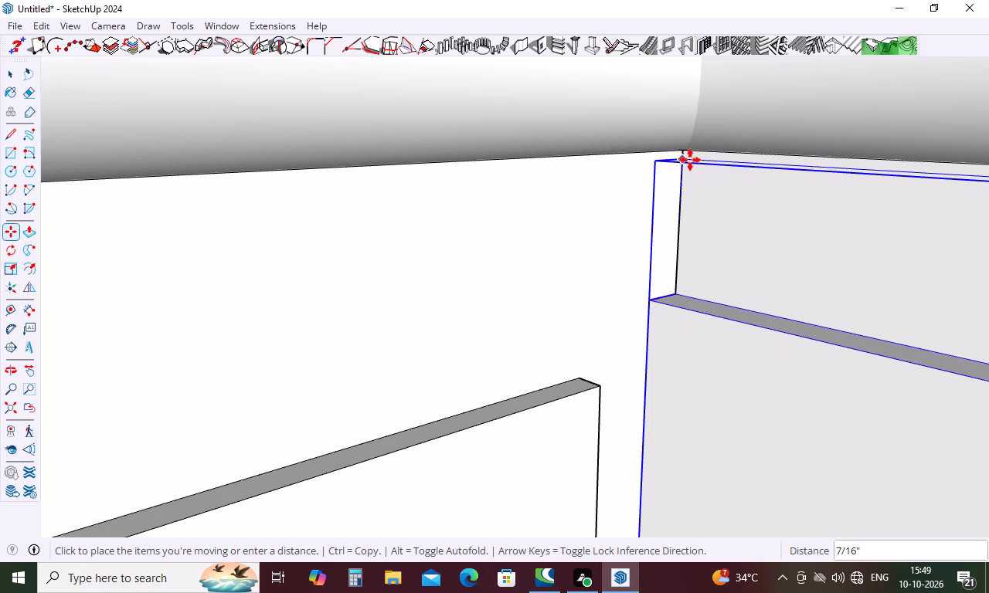
scroll(690, 154, up, 4)
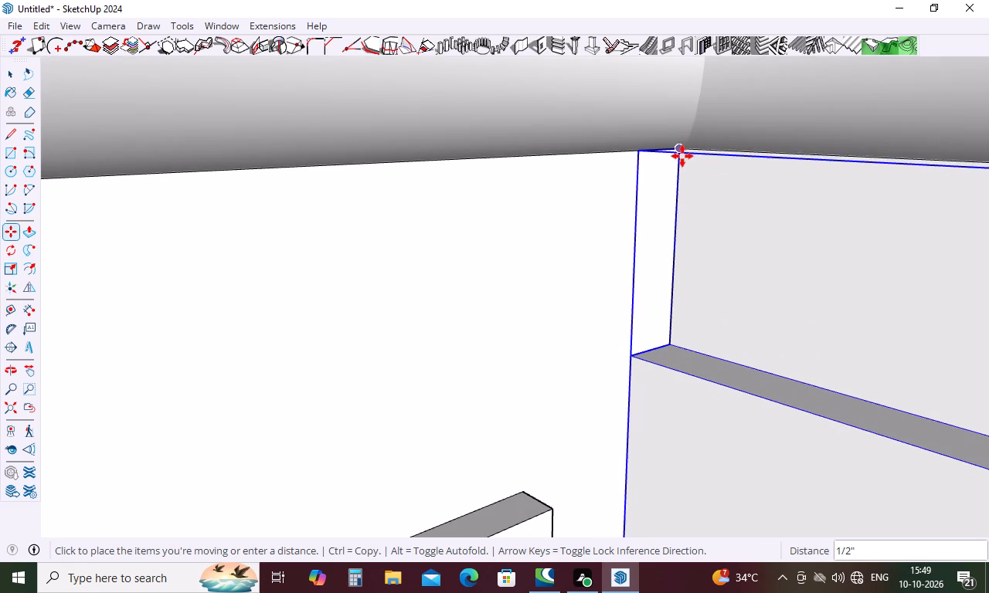
click(682, 156)
Examine how the placed fronts fit against the countertop, plinth and adjoining fronts, and inspect the cabinet run ends.
scroll(667, 185, down, 15)
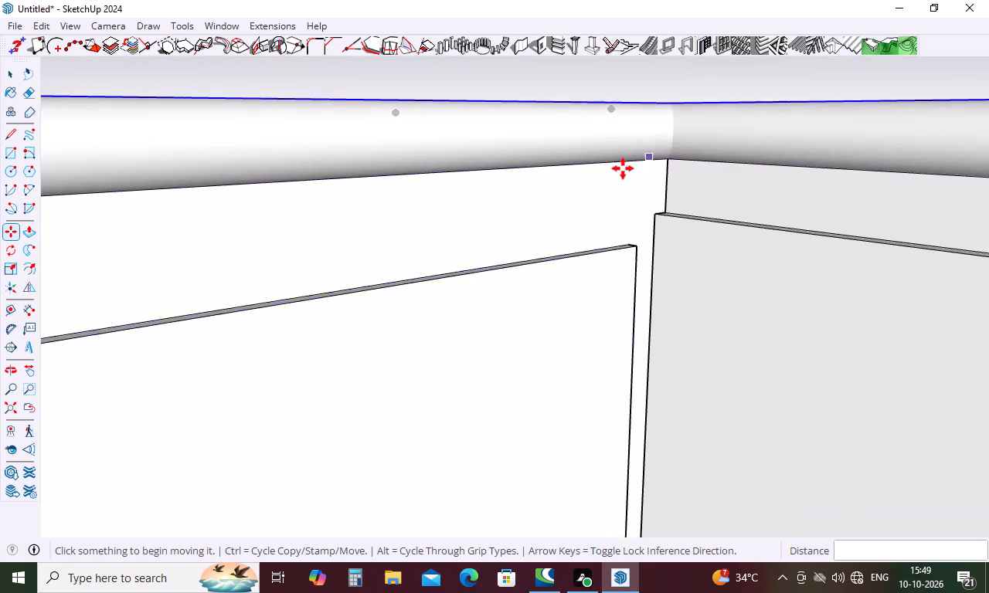
scroll(623, 168, down, 10)
scroll(599, 186, down, 11)
scroll(598, 188, down, 11)
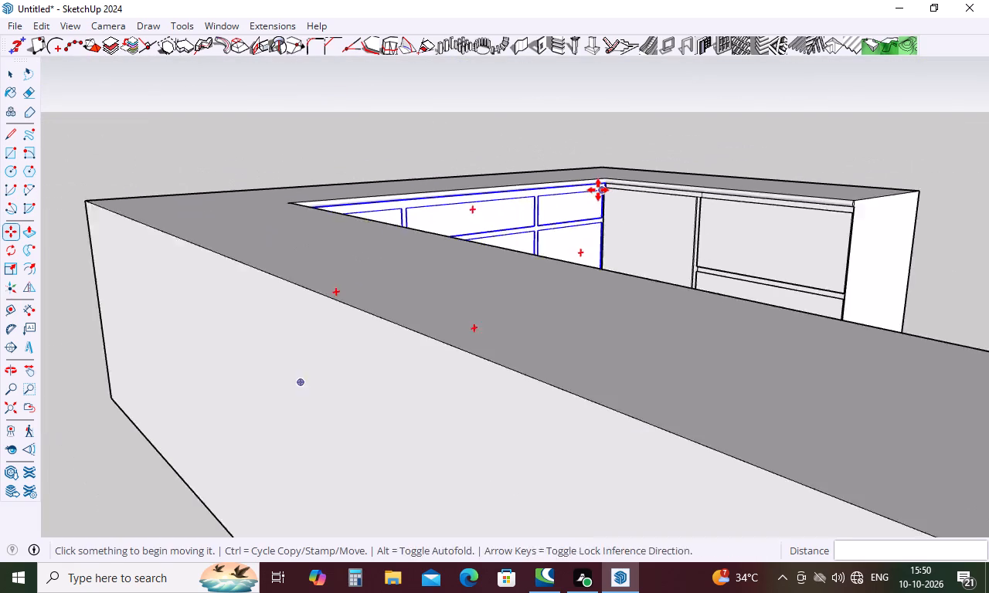
middle_drag(732, 197, 433, 240)
scroll(942, 273, up, 5)
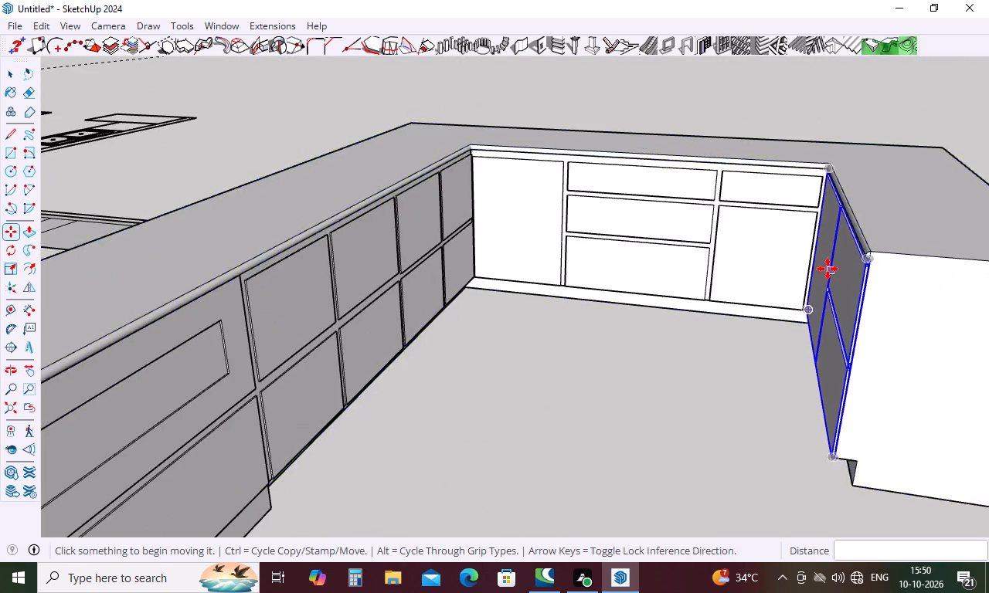
scroll(828, 269, up, 5)
scroll(892, 293, up, 5)
middle_drag(887, 286, 857, 241)
scroll(831, 217, up, 4)
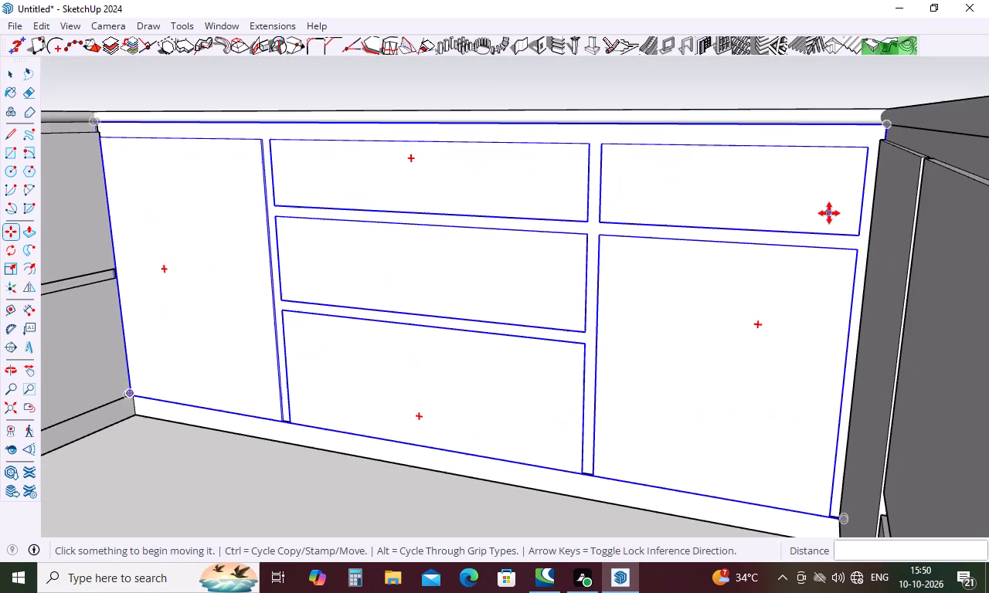
scroll(828, 212, down, 10)
scroll(931, 222, up, 5)
scroll(851, 235, up, 5)
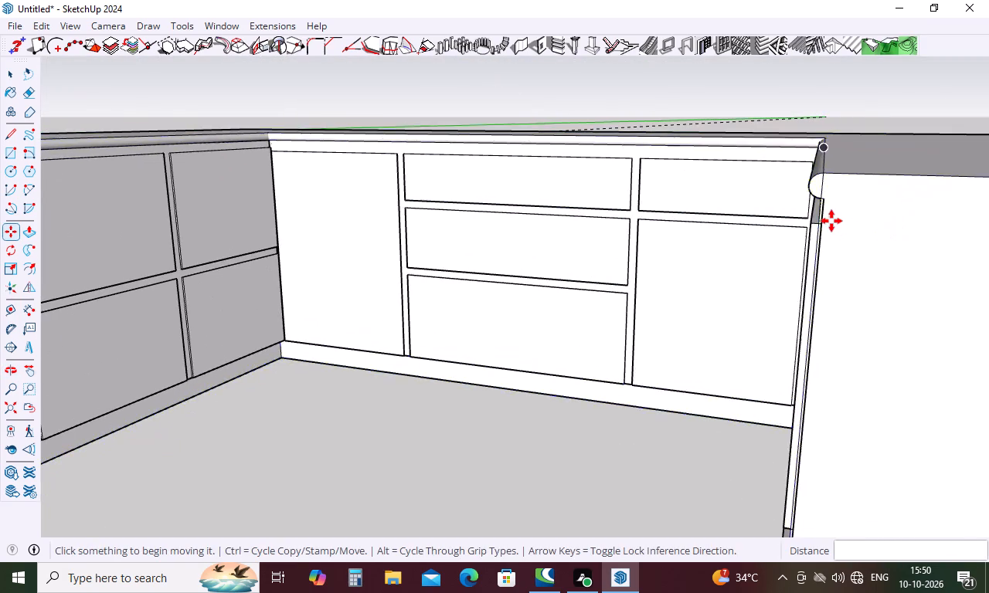
scroll(828, 209, up, 15)
scroll(821, 210, down, 11)
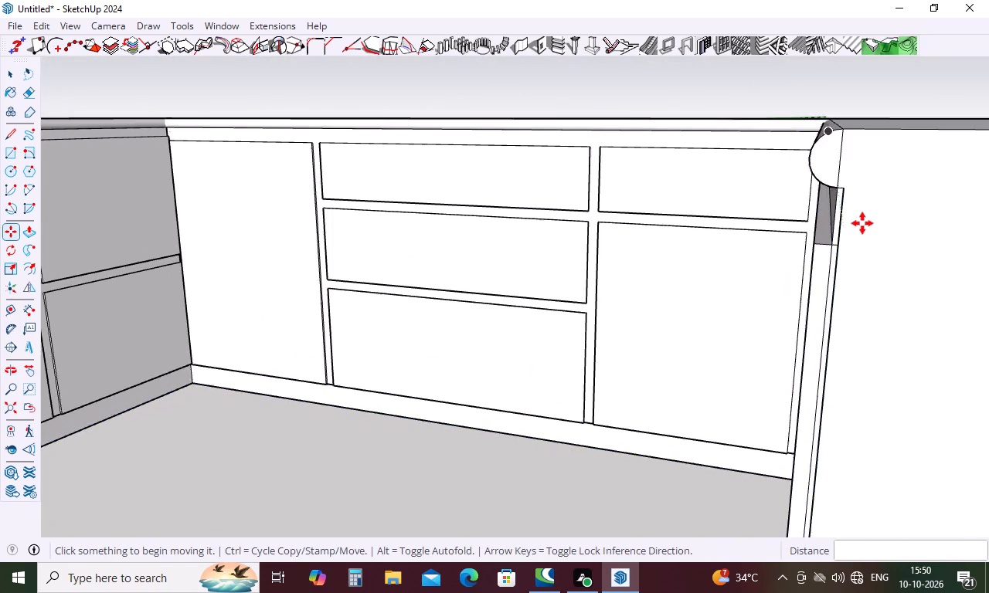
scroll(862, 223, down, 5)
scroll(862, 229, down, 20)
scroll(862, 229, down, 3)
scroll(780, 257, down, 6)
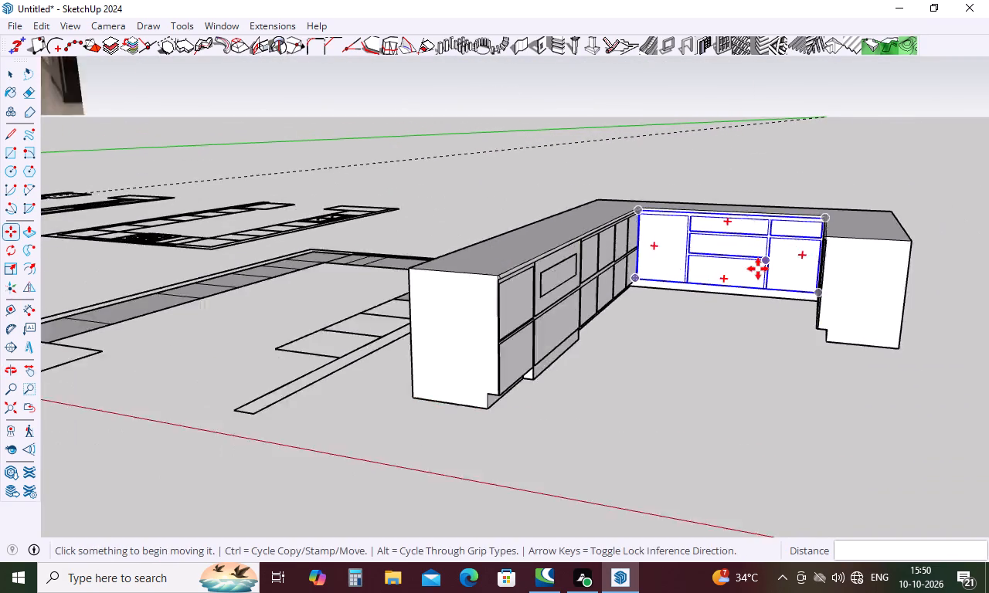
middle_drag(571, 308, 740, 251)
scroll(739, 242, up, 10)
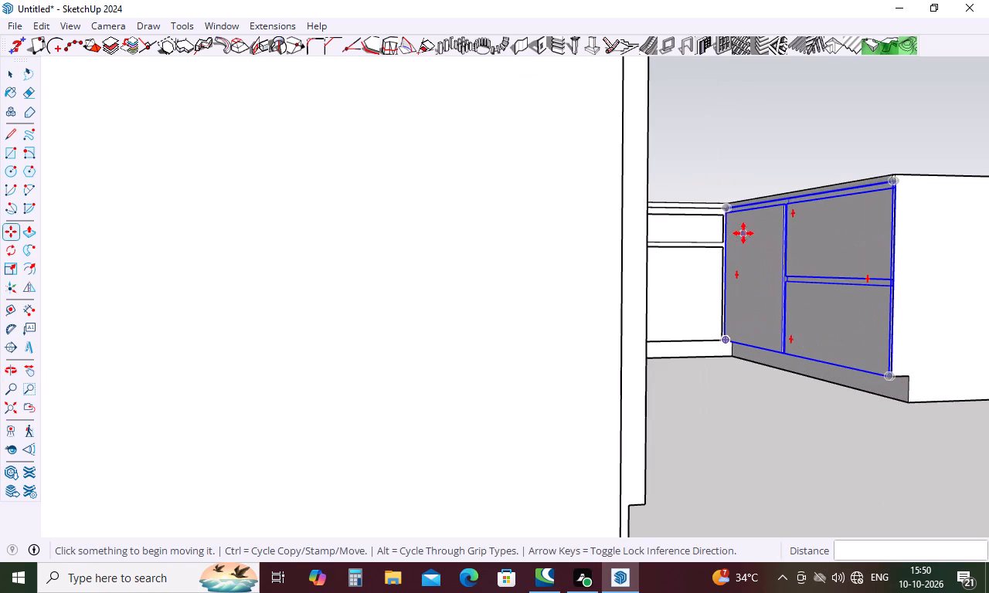
scroll(739, 245, down, 9)
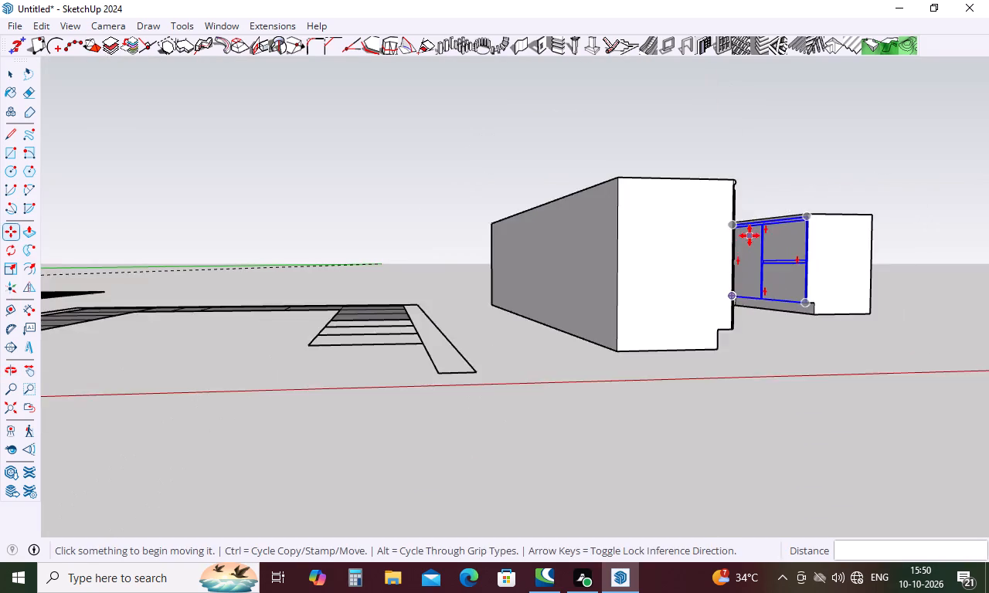
scroll(749, 236, down, 2)
middle_drag(766, 234, 690, 276)
key(space)
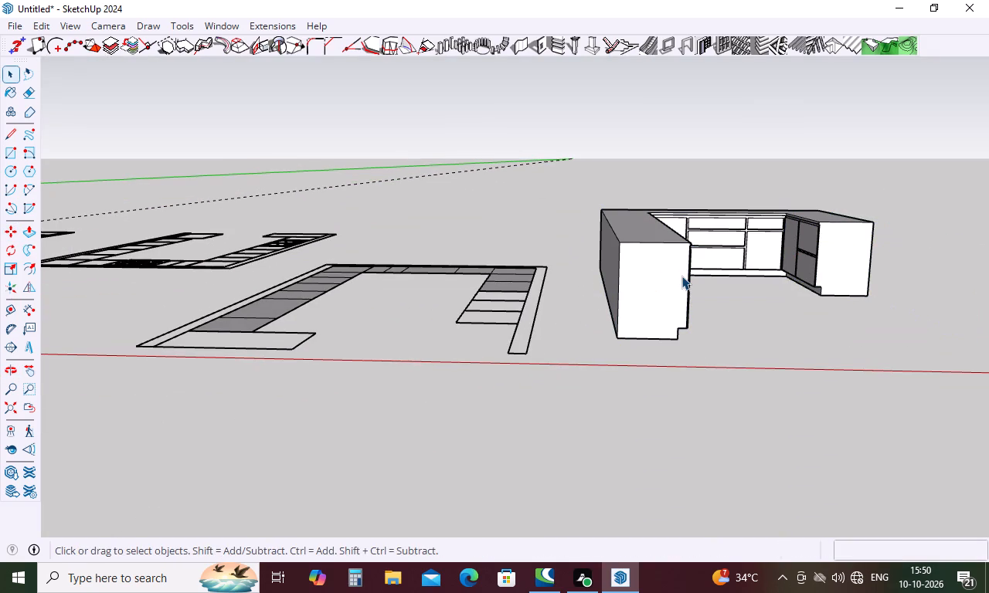
scroll(686, 269, up, 9)
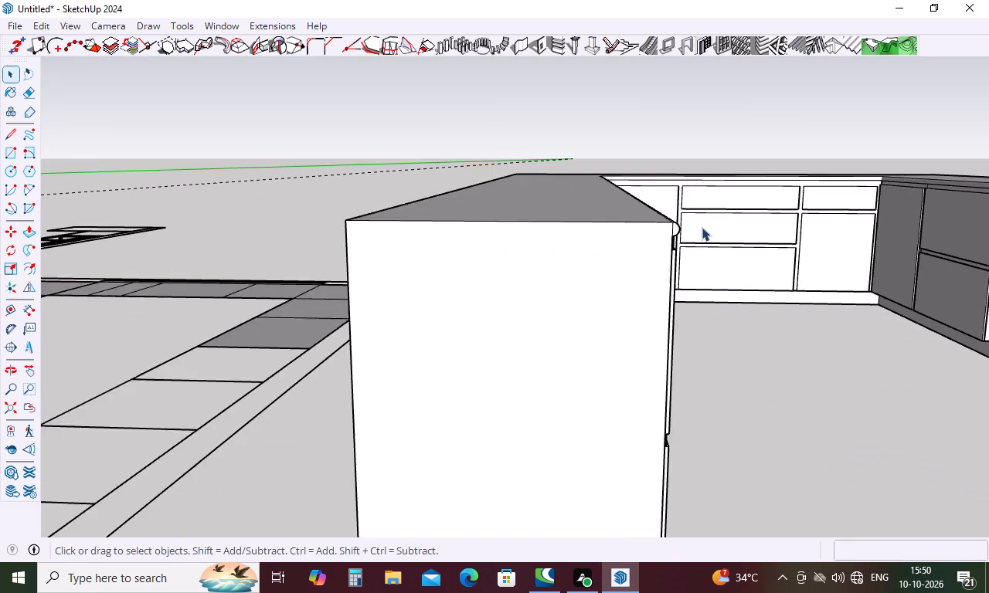
scroll(701, 228, up, 4)
scroll(699, 229, down, 4)
middle_drag(645, 252, 586, 198)
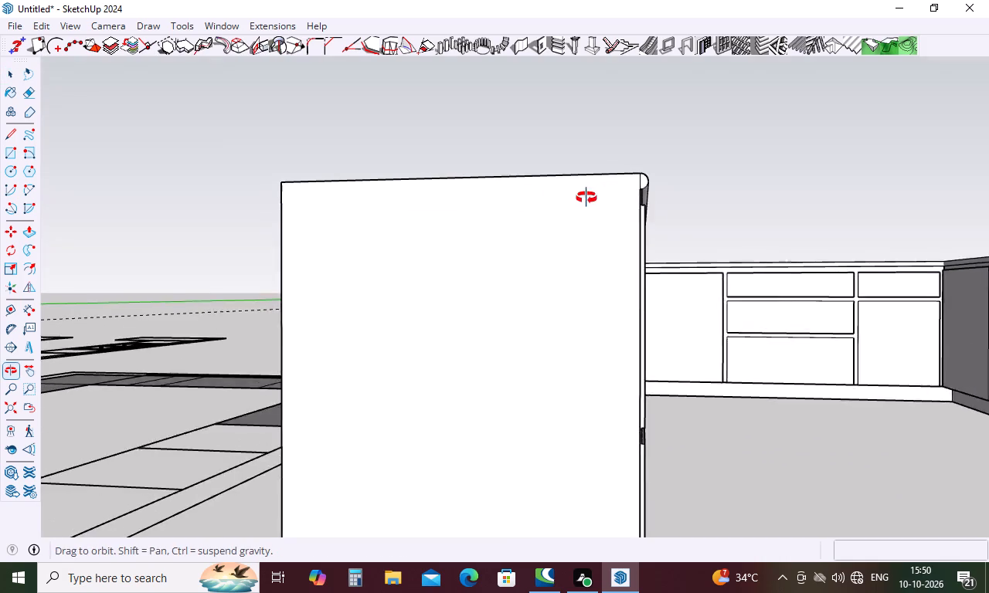
Examine the countertop's rounded edge and the fronts at the cabinet run end, and view the whole kitchen beside its plans.
middle_drag(586, 198, 577, 198)
scroll(583, 195, up, 14)
middle_drag(616, 188, 569, 211)
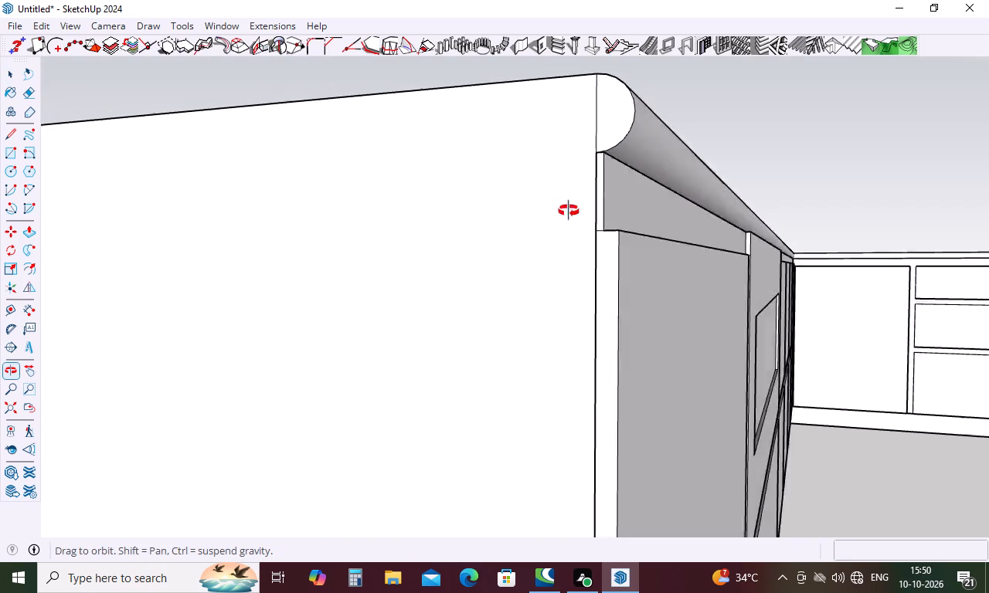
middle_drag(569, 211, 410, 240)
scroll(410, 240, up, 1)
scroll(406, 225, down, 15)
scroll(407, 224, down, 11)
scroll(573, 241, down, 16)
middle_drag(610, 264, 626, 347)
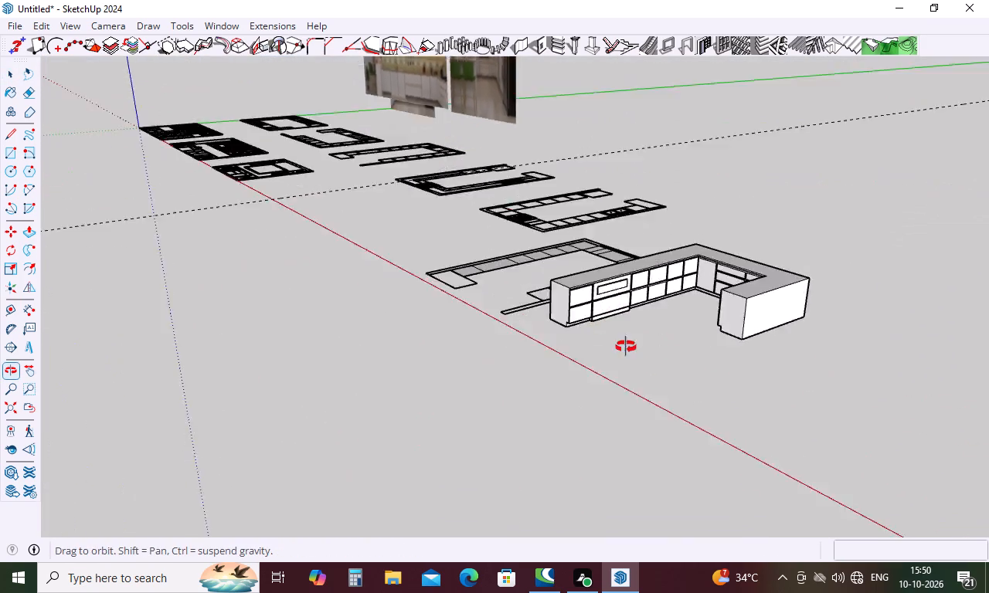
middle_drag(626, 347, 851, 435)
scroll(551, 284, down, 12)
middle_drag(555, 311, 790, 373)
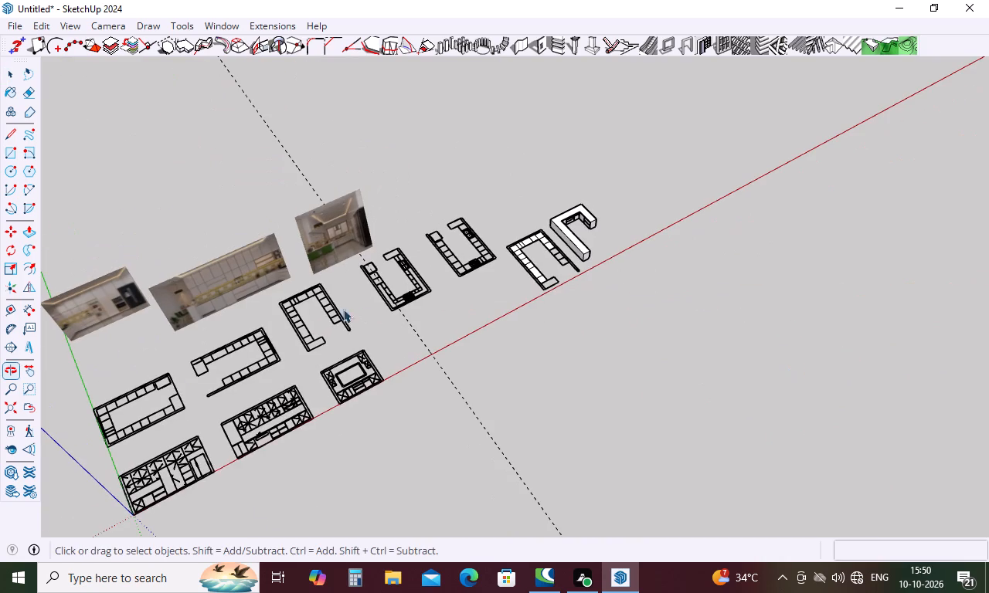
middle_drag(579, 236, 503, 242)
scroll(629, 276, up, 6)
middle_drag(630, 275, 577, 273)
scroll(576, 273, up, 5)
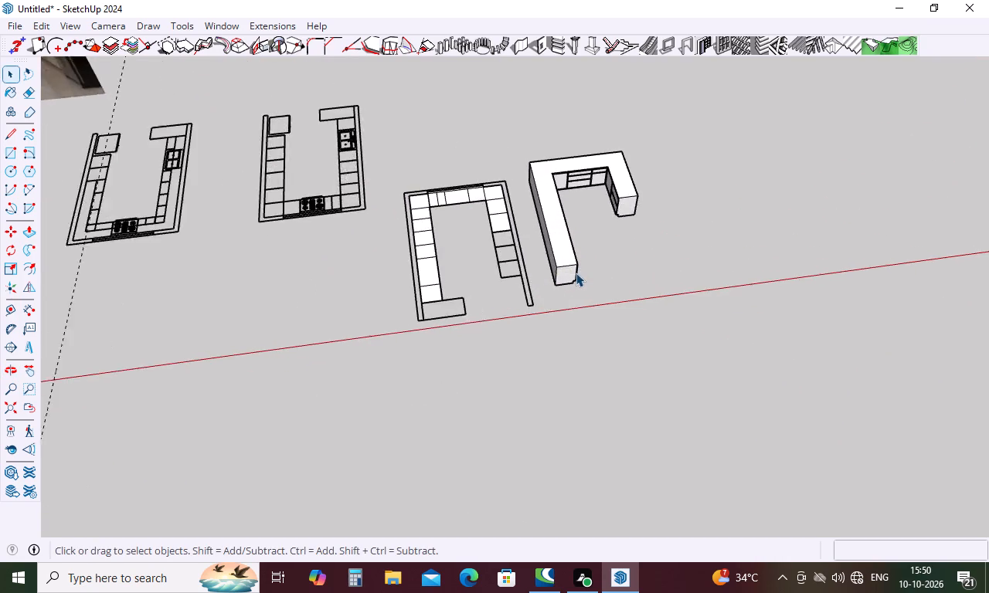
scroll(576, 271, up, 5)
middle_drag(579, 267, 559, 155)
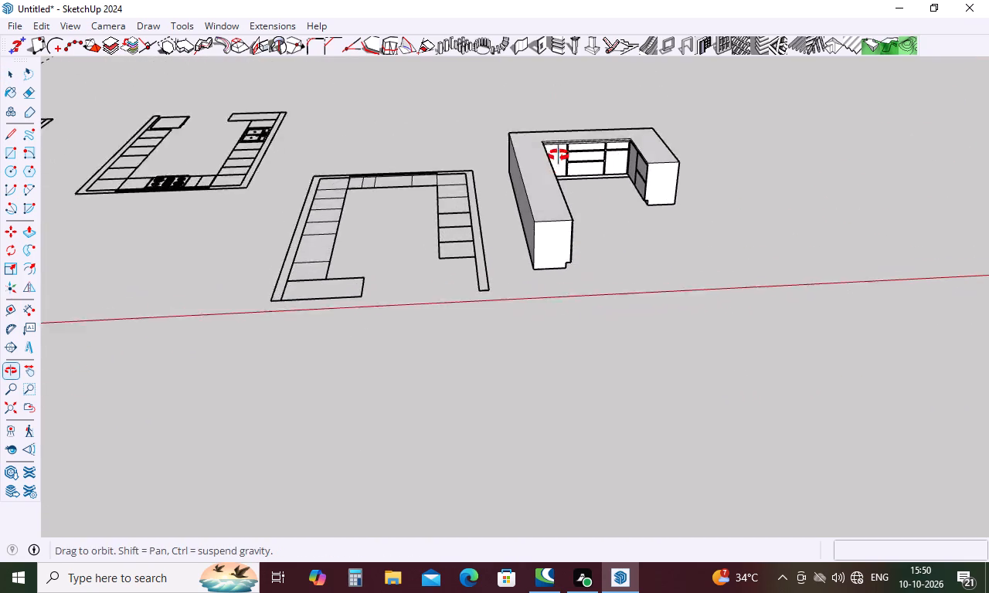
middle_drag(559, 155, 561, 225)
scroll(566, 210, down, 17)
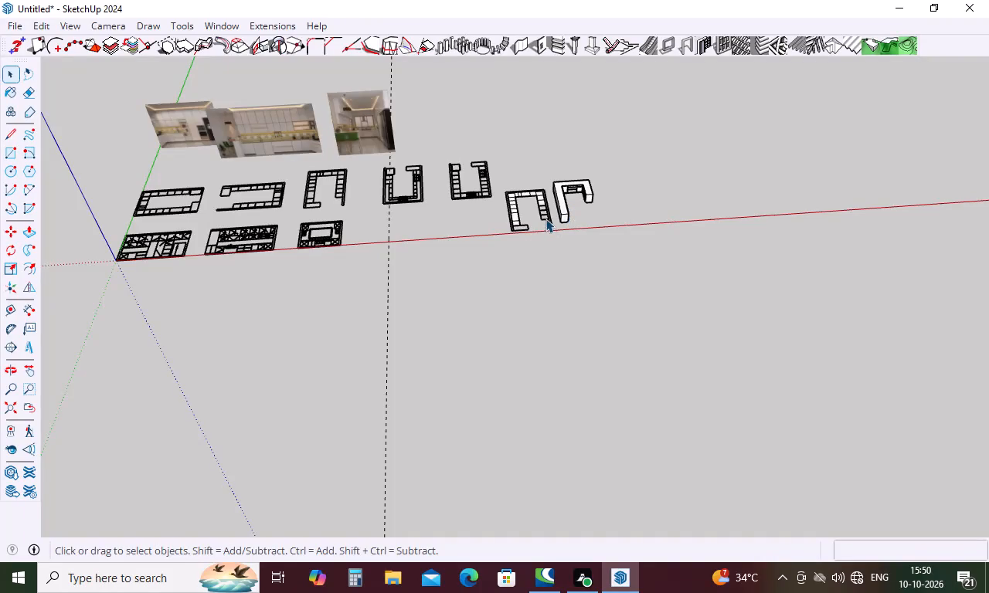
scroll(545, 218, up, 15)
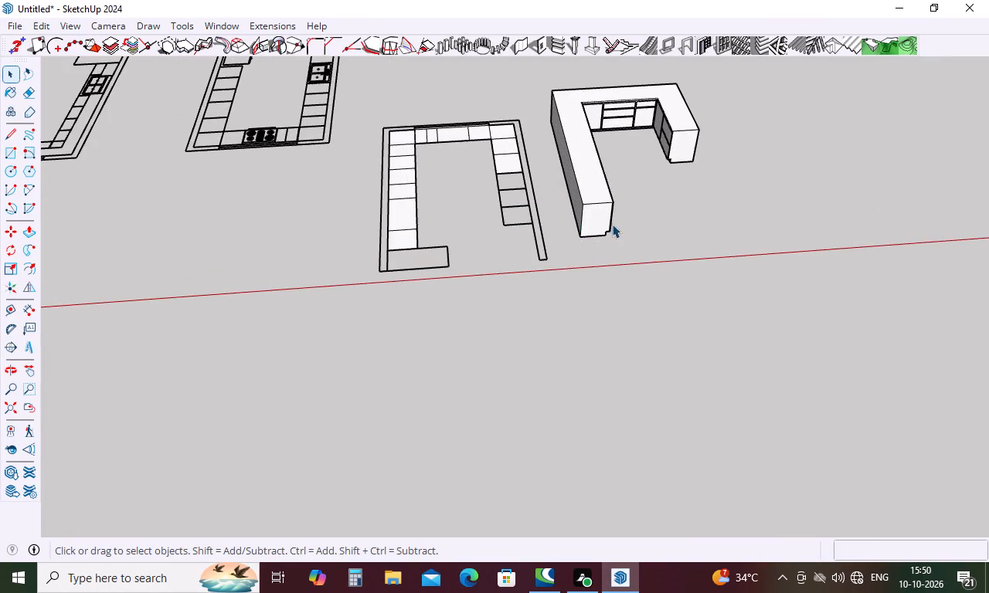
Group the two small side faces of the projecting plinth section beneath the wide front with the recessed panel.
middle_drag(612, 224, 364, 140)
scroll(612, 224, up, 17)
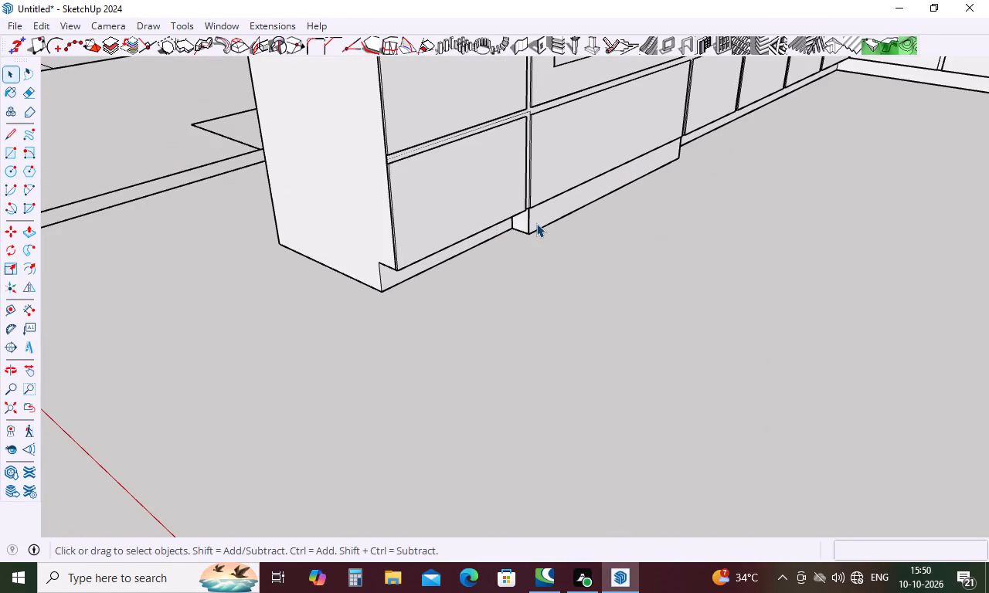
triple_click(521, 223)
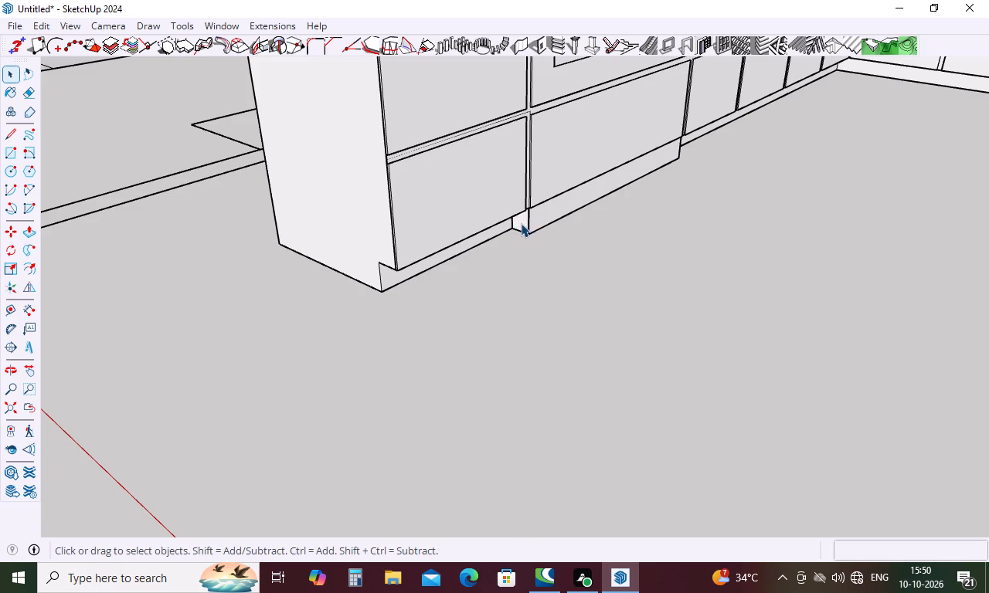
click(521, 223)
triple_click(521, 223)
triple_click(521, 223)
middle_drag(726, 161, 521, 211)
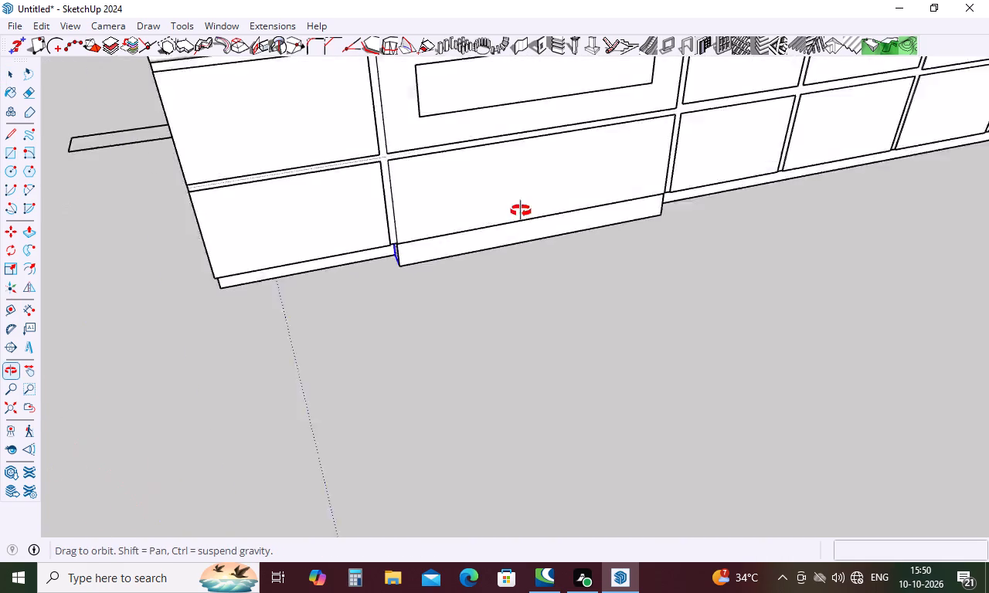
middle_drag(521, 211, 369, 210)
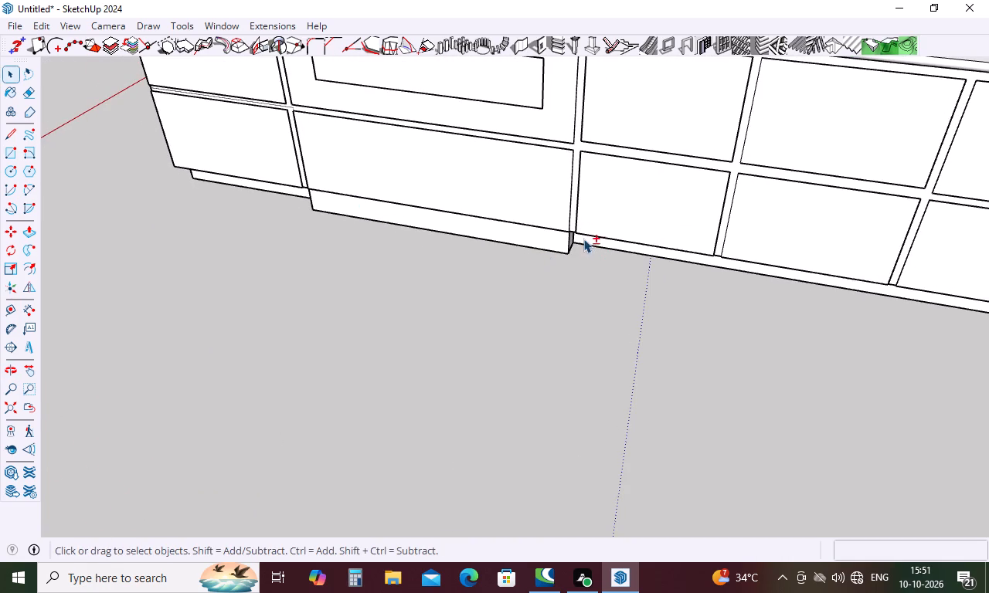
shift+scroll(583, 239, up, 10)
shift+triple_click(550, 244)
shift+click(550, 244)
shift+right_click(550, 243)
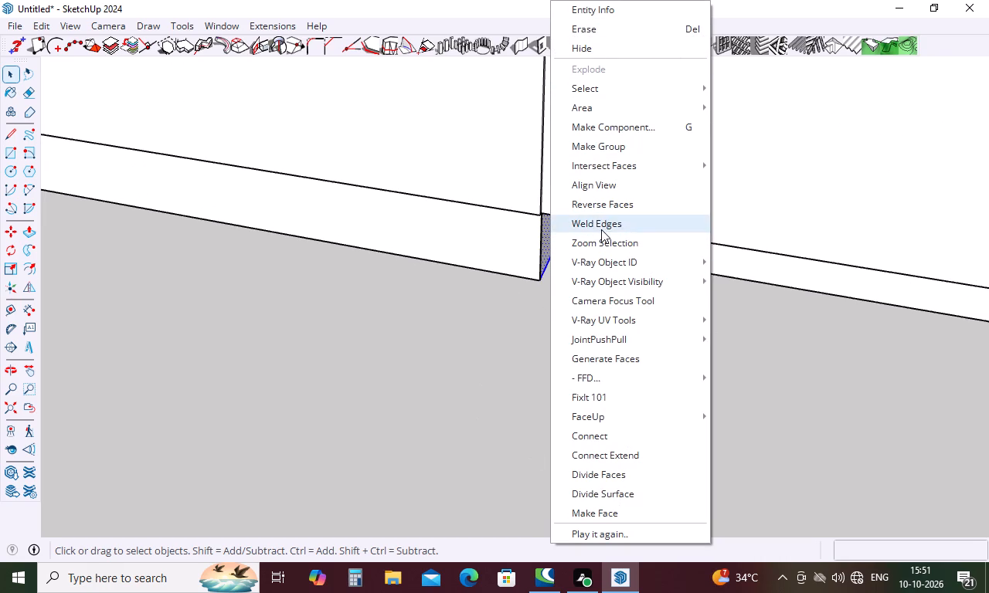
click(636, 148)
Examine the long cabinet run and its projecting plinth section from several angles.
scroll(562, 259, down, 6)
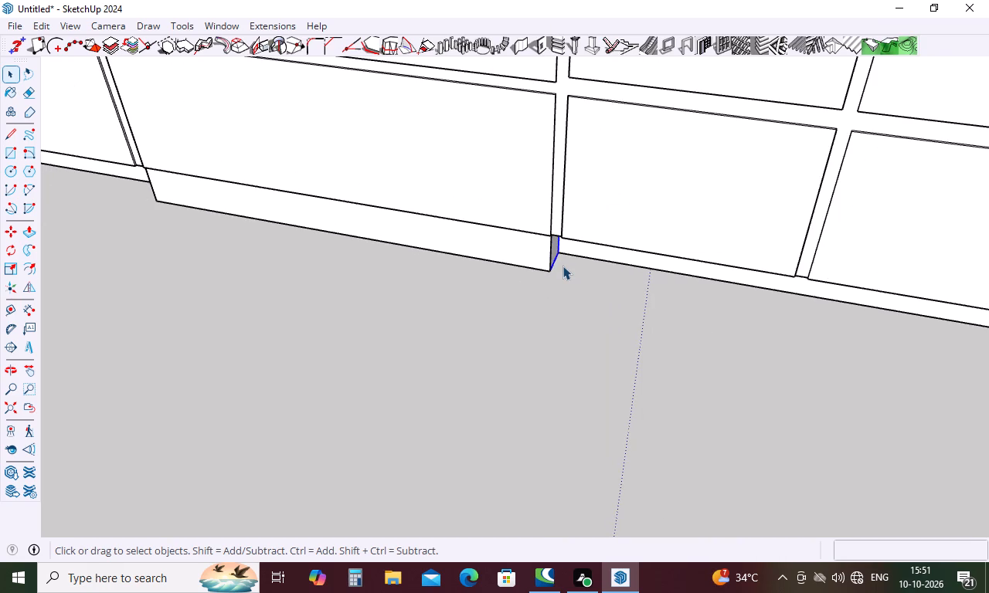
scroll(559, 279, down, 6)
scroll(630, 254, down, 10)
middle_drag(633, 255, 933, 186)
middle_drag(570, 242, 749, 262)
scroll(530, 225, up, 5)
middle_drag(539, 232, 359, 214)
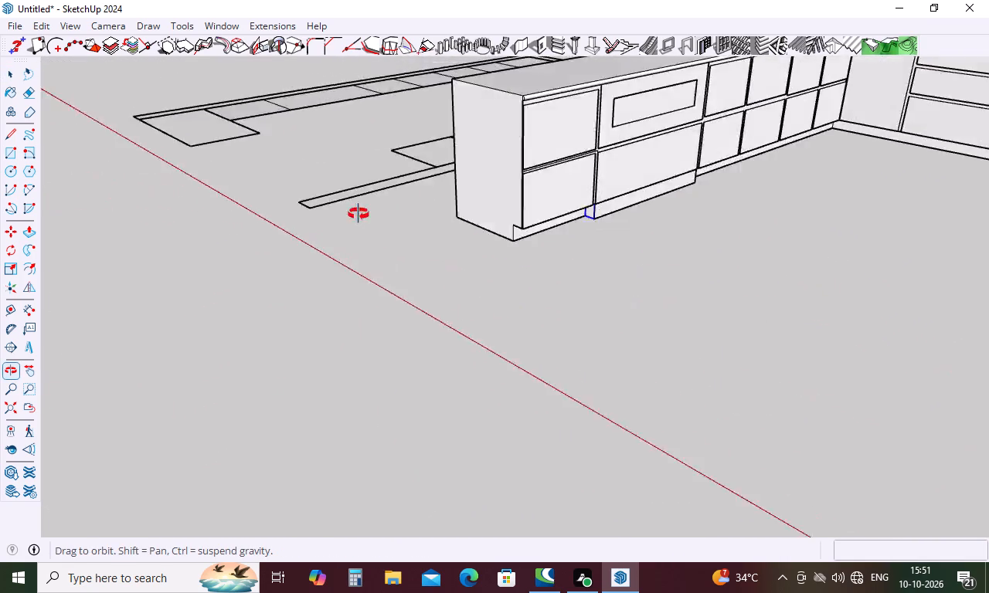
middle_drag(359, 214, 210, 240)
scroll(344, 238, down, 2)
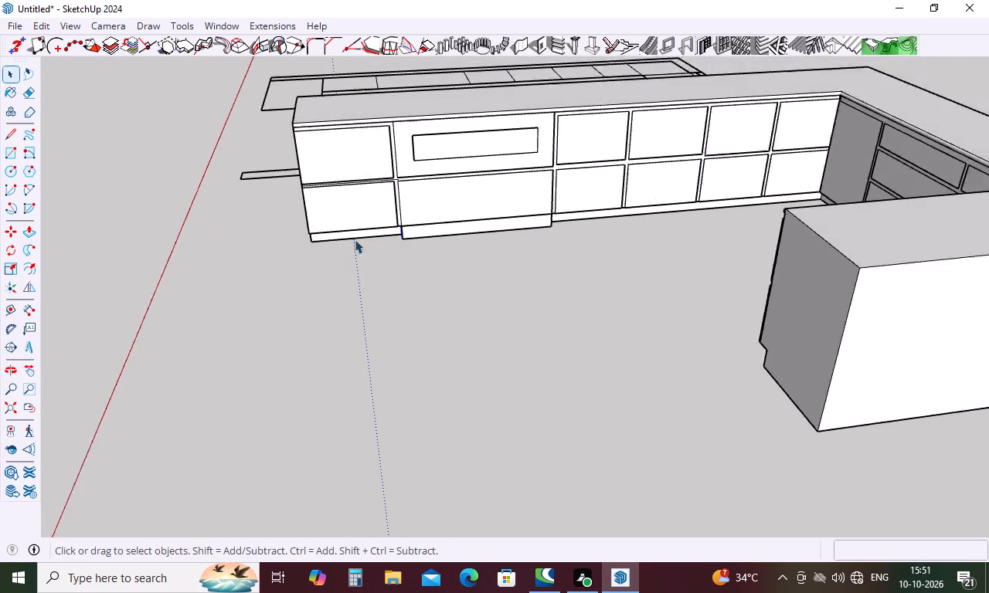
Examine the wall elevations, floor plans and reference kitchen photos laid out near the origin against the modelled kitchen.
scroll(355, 239, down, 8)
middle_drag(446, 246, 943, 239)
scroll(403, 239, down, 6)
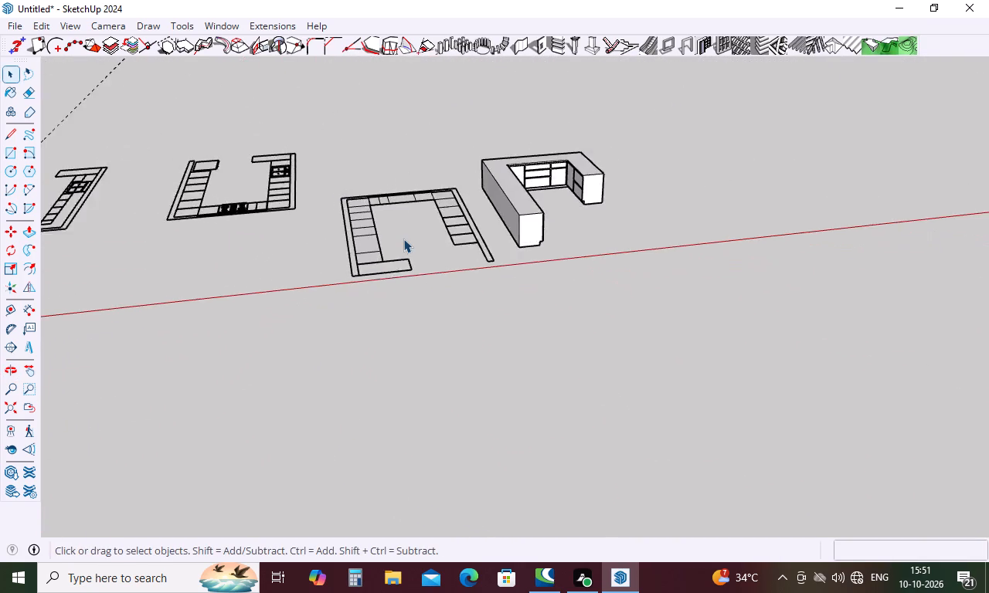
scroll(403, 239, down, 5)
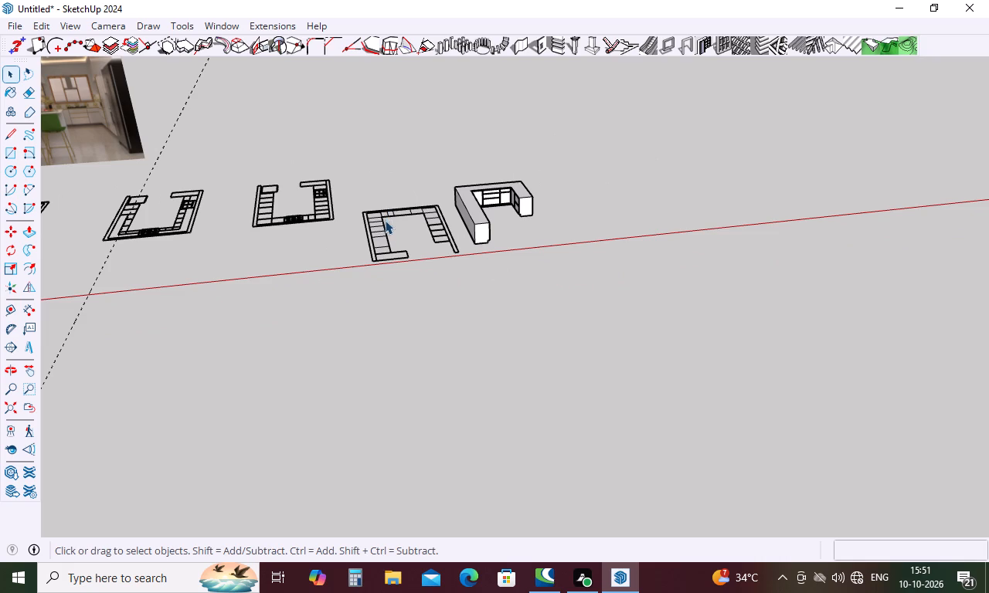
scroll(387, 172, down, 12)
scroll(256, 219, down, 5)
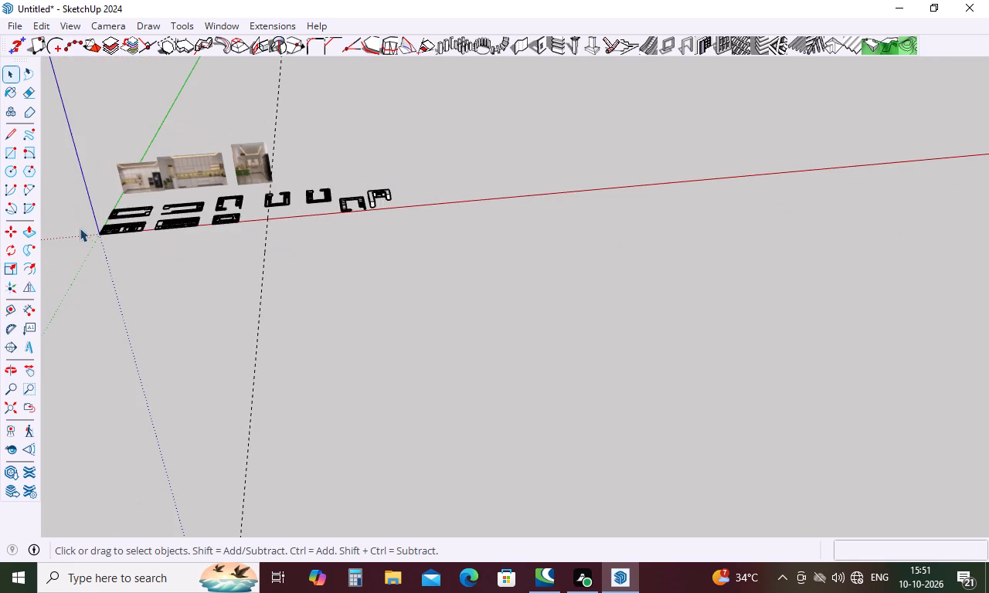
scroll(55, 212, up, 10)
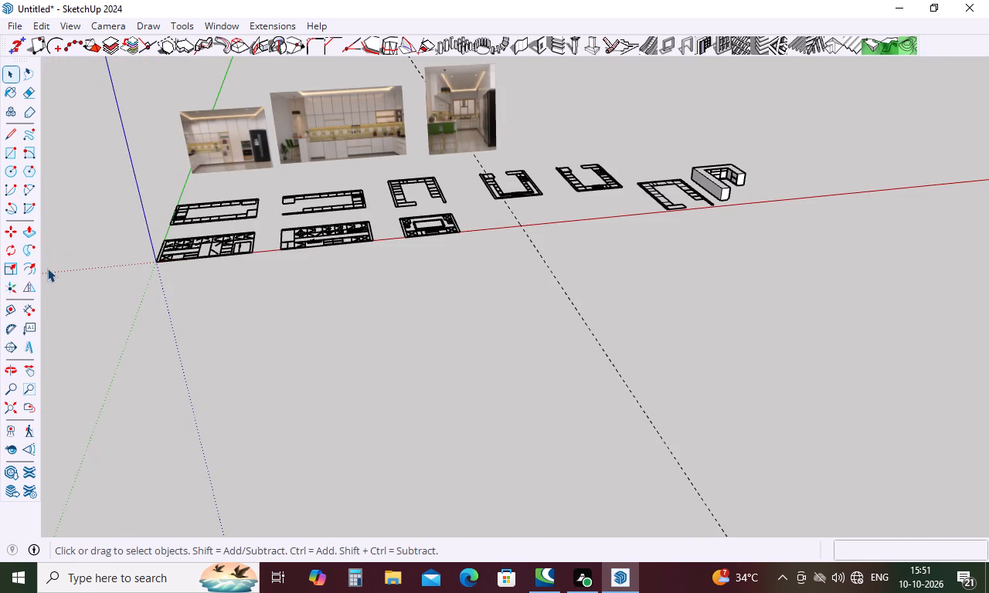
scroll(195, 194, up, 5)
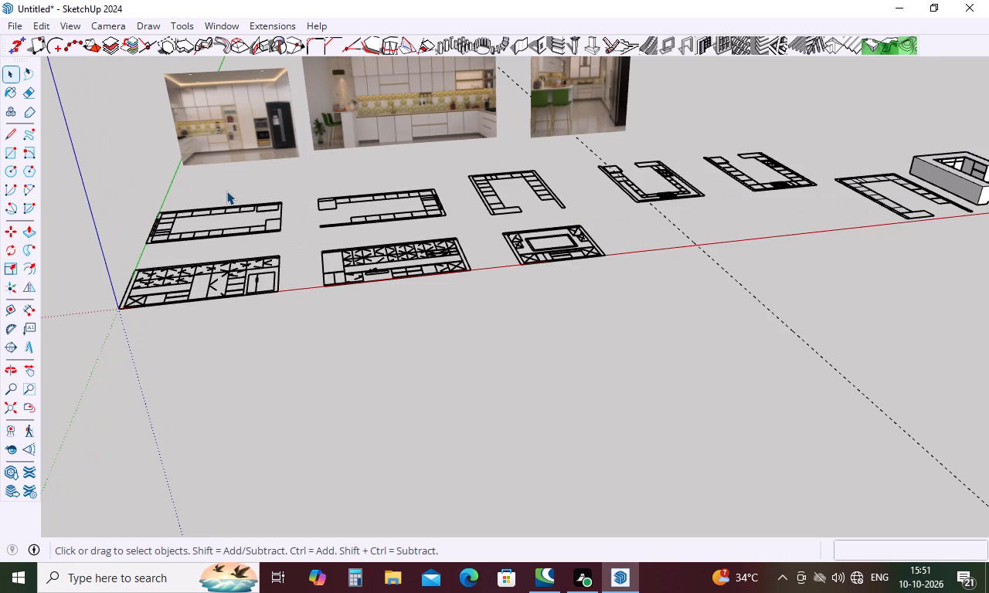
scroll(232, 203, down, 6)
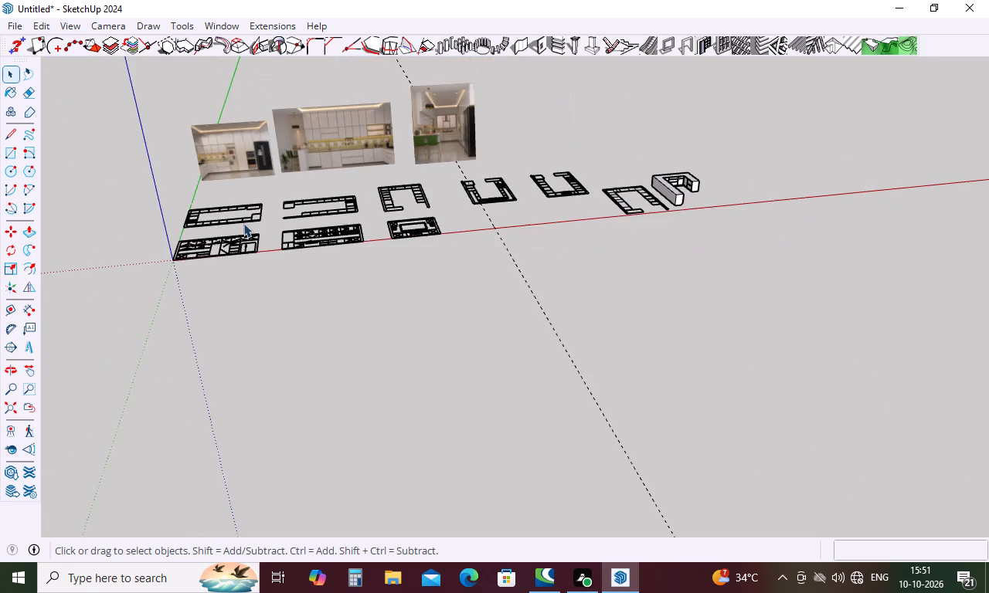
middle_drag(321, 256, 301, 420)
scroll(206, 302, up, 16)
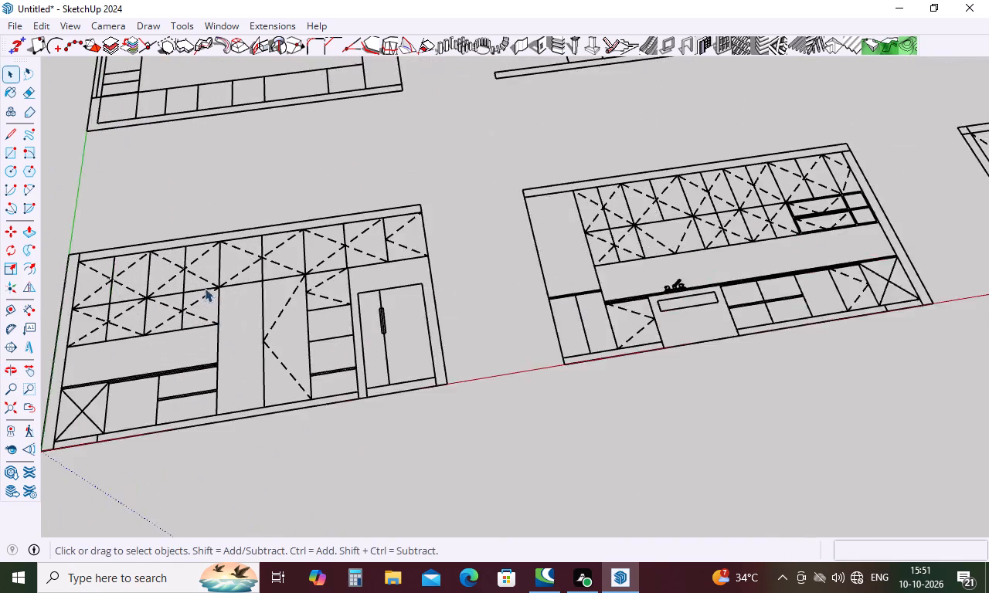
scroll(205, 288, up, 1)
scroll(236, 280, down, 11)
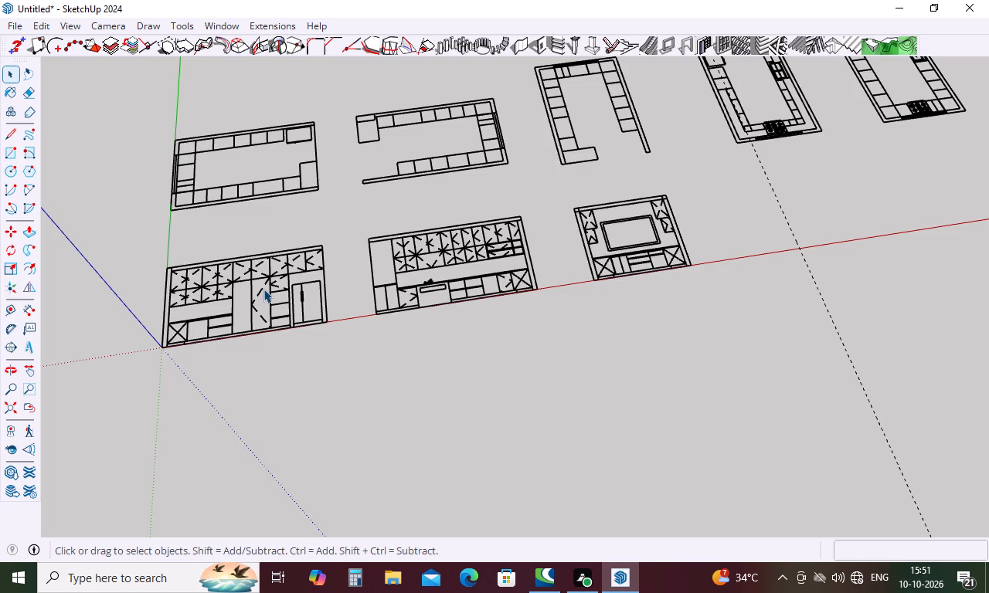
scroll(263, 289, down, 11)
scroll(271, 228, up, 8)
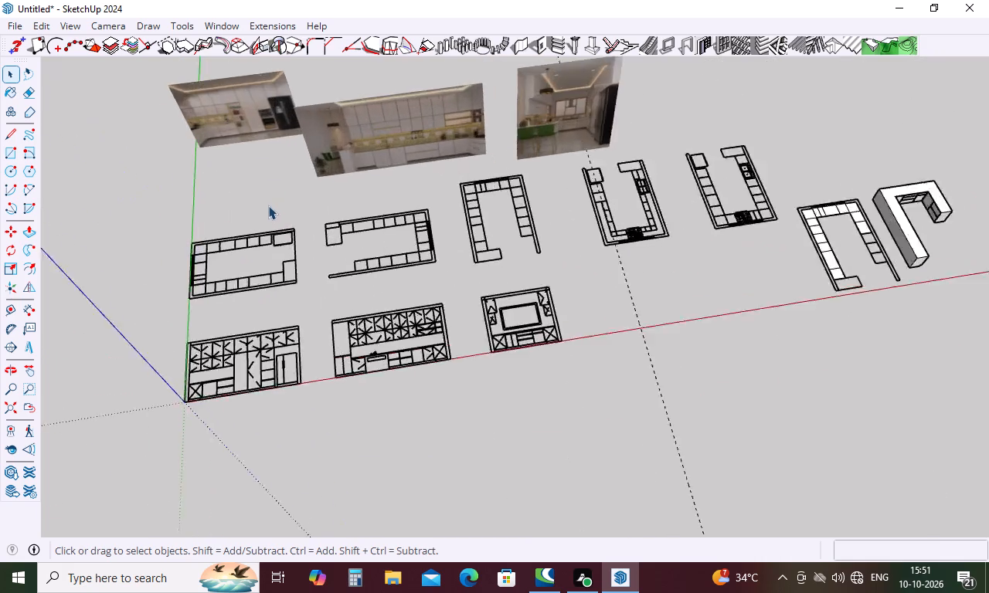
scroll(268, 205, up, 10)
scroll(196, 262, up, 6)
scroll(198, 261, down, 6)
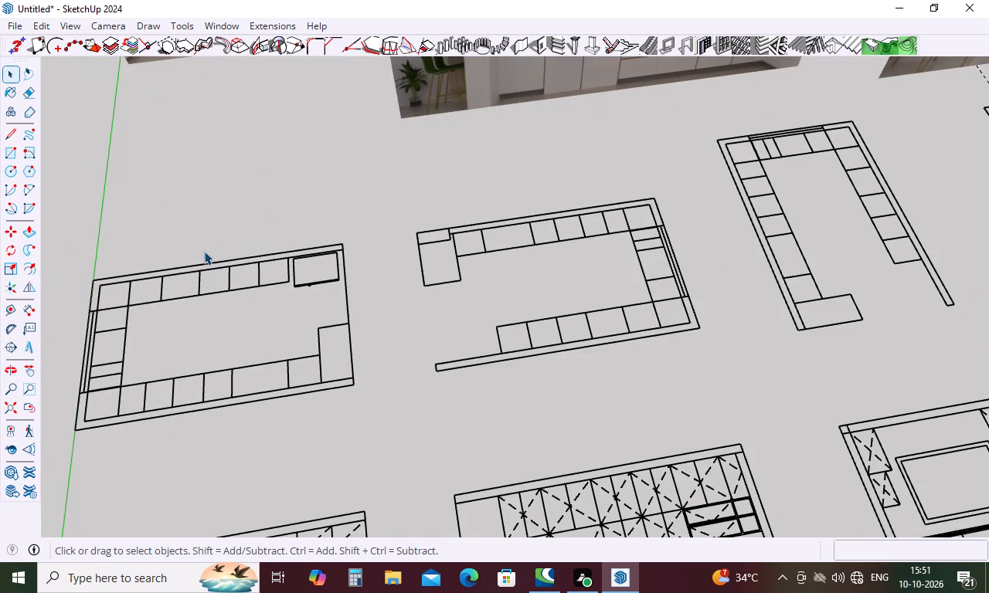
scroll(226, 235, down, 6)
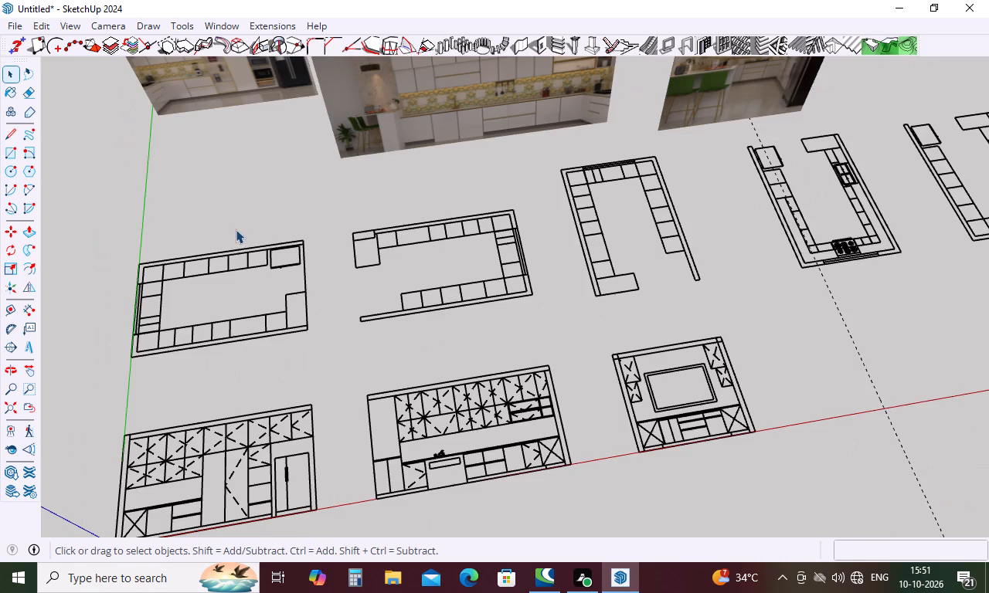
scroll(232, 265, up, 5)
scroll(232, 255, down, 6)
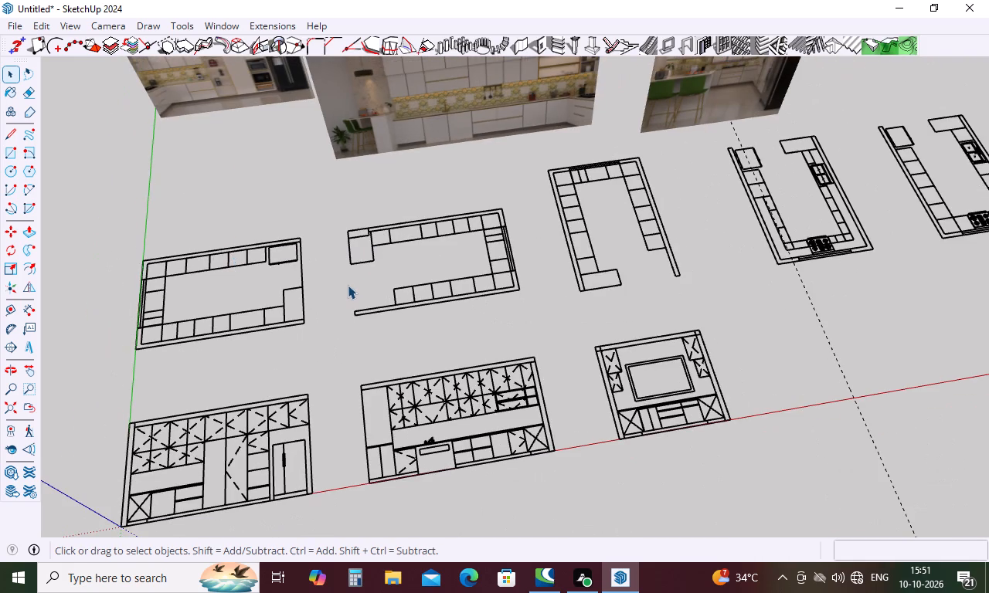
scroll(348, 286, up, 2)
scroll(417, 220, down, 6)
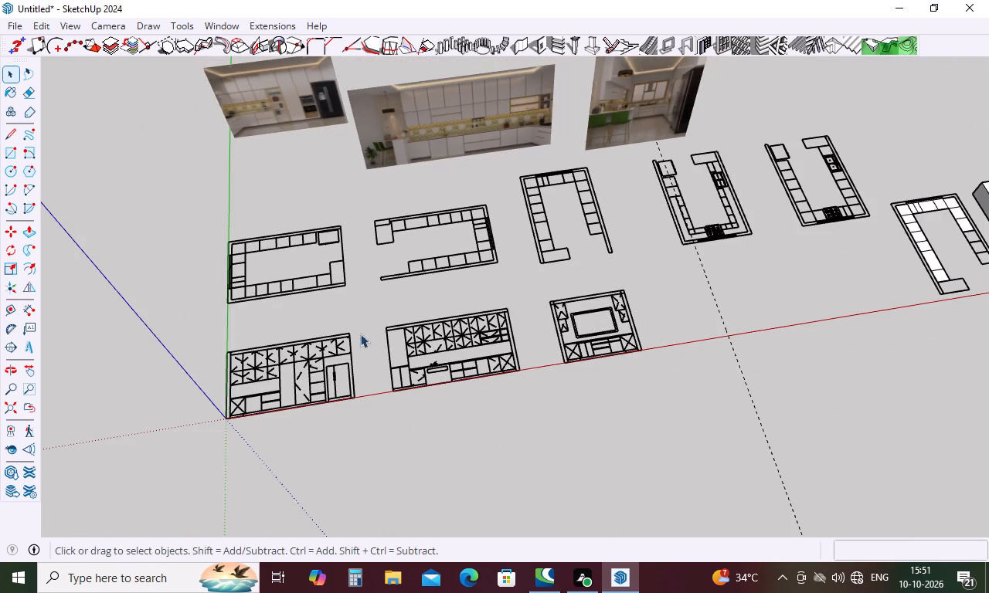
scroll(585, 236, up, 6)
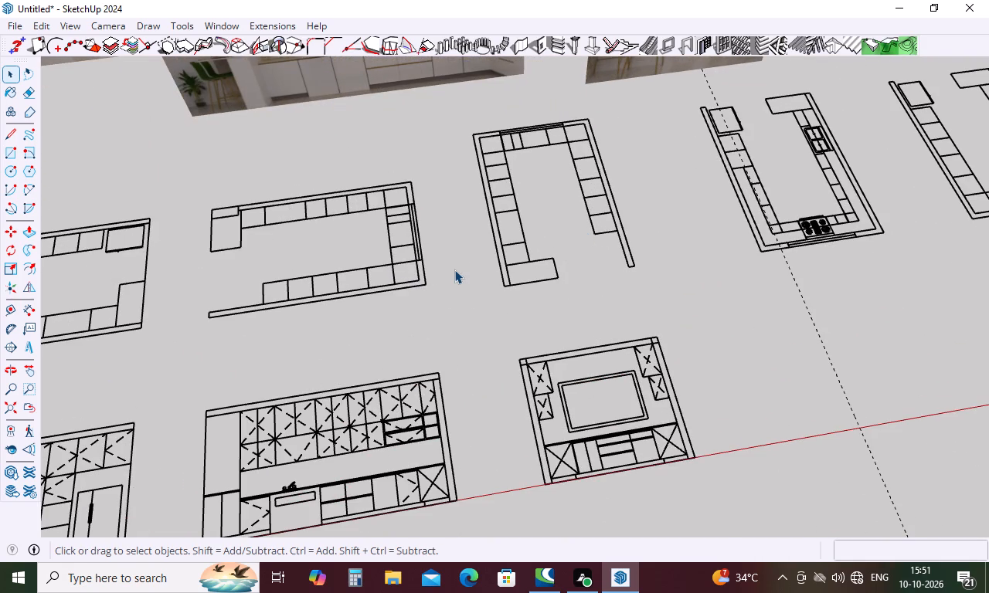
scroll(356, 296, down, 11)
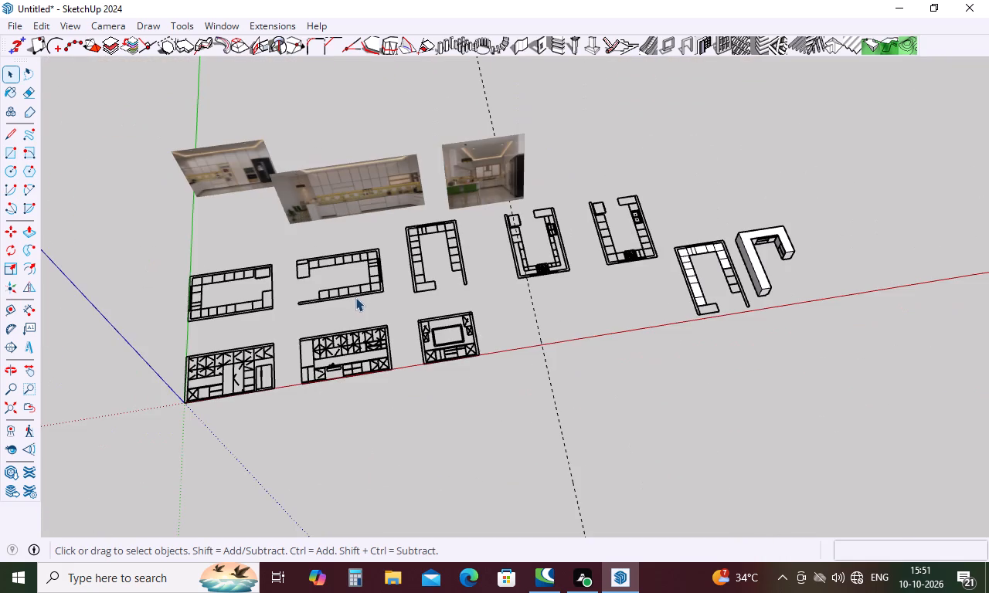
scroll(618, 229, up, 6)
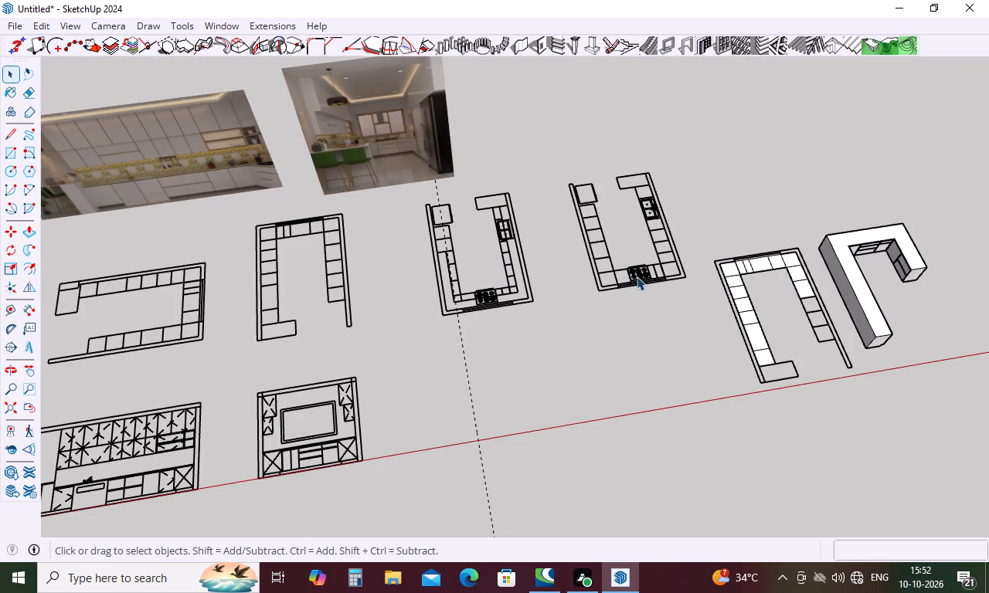
Delete the filled cabinet face next to the inner corner, on the leg facing the 3D kitchen, in the adjacent floor plan copy.
click(807, 290)
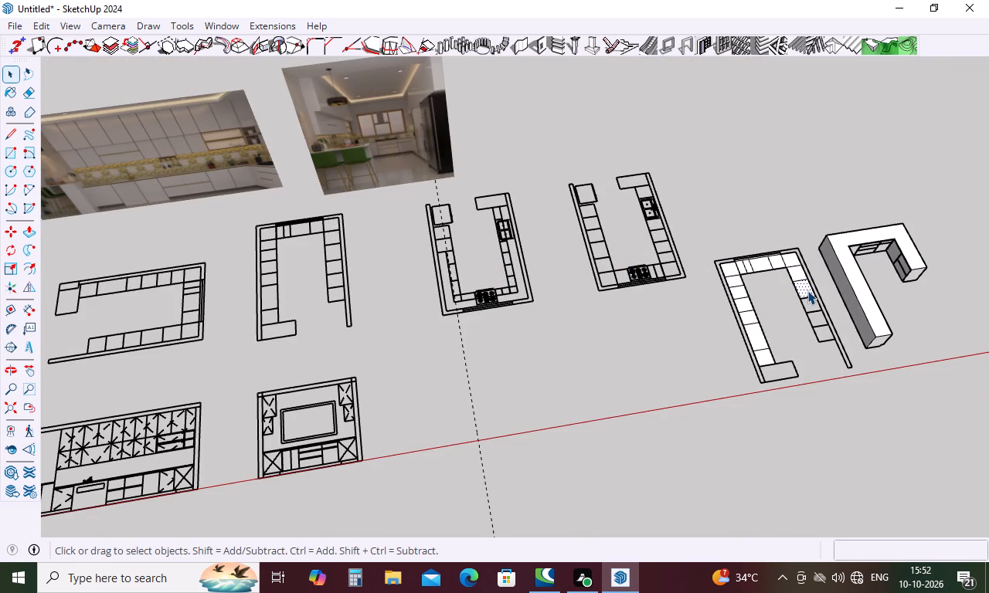
click(799, 275)
key(Delete)
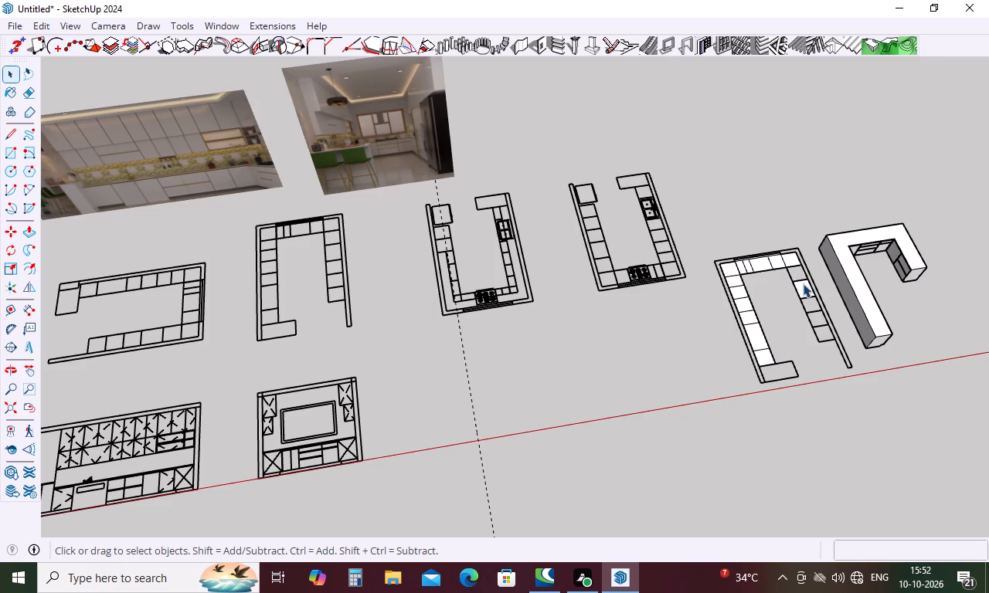
Delete the remaining filled cabinet face on the shorter leg and the filled face at its adjoining corner in the plan copy.
click(803, 284)
key(Delete)
click(795, 258)
key(Delete)
scroll(782, 256, up, 6)
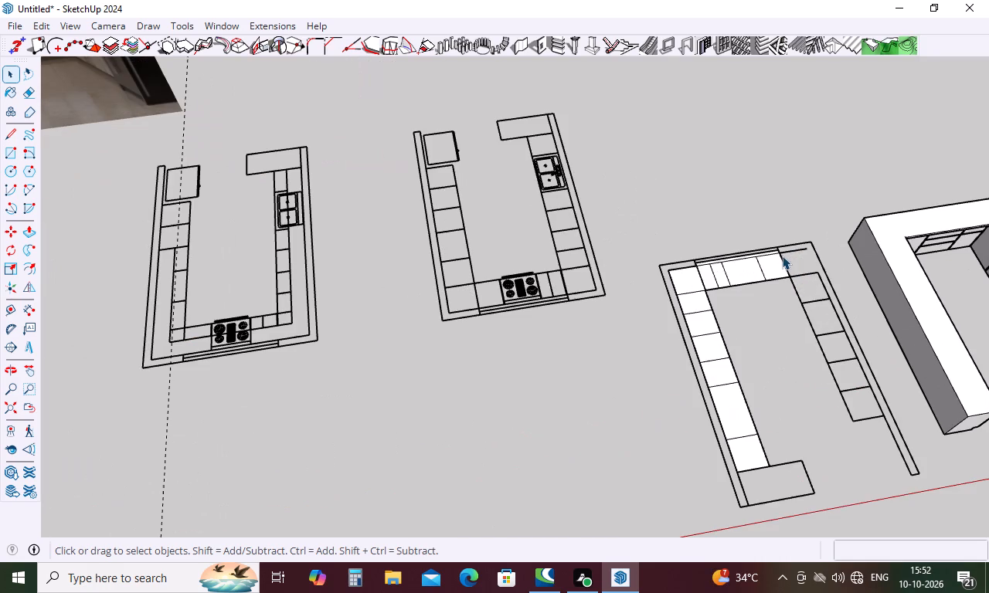
key(ctrl+z)
scroll(821, 239, up, 4)
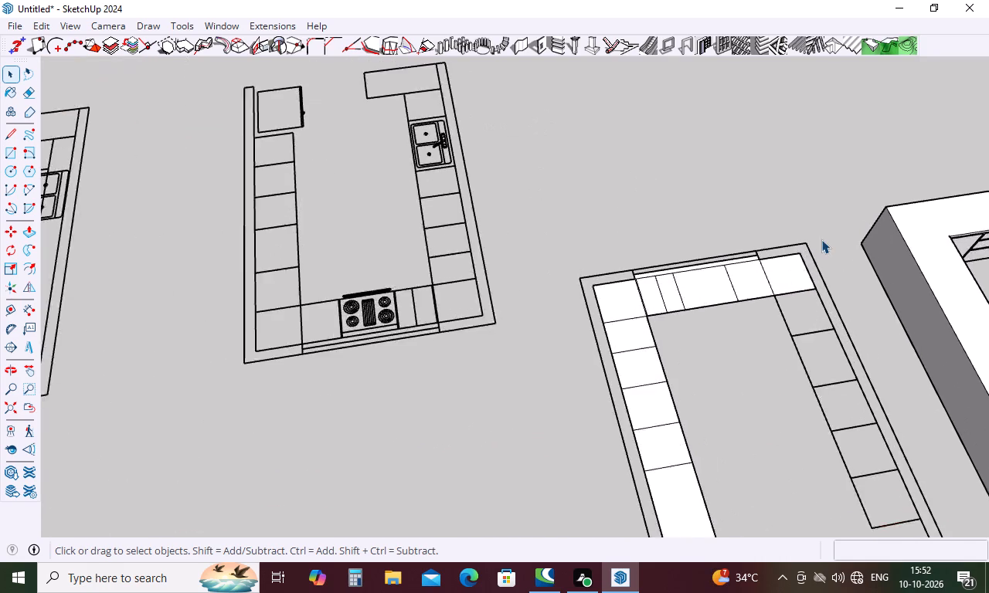
scroll(821, 239, up, 7)
click(795, 282)
key(Delete)
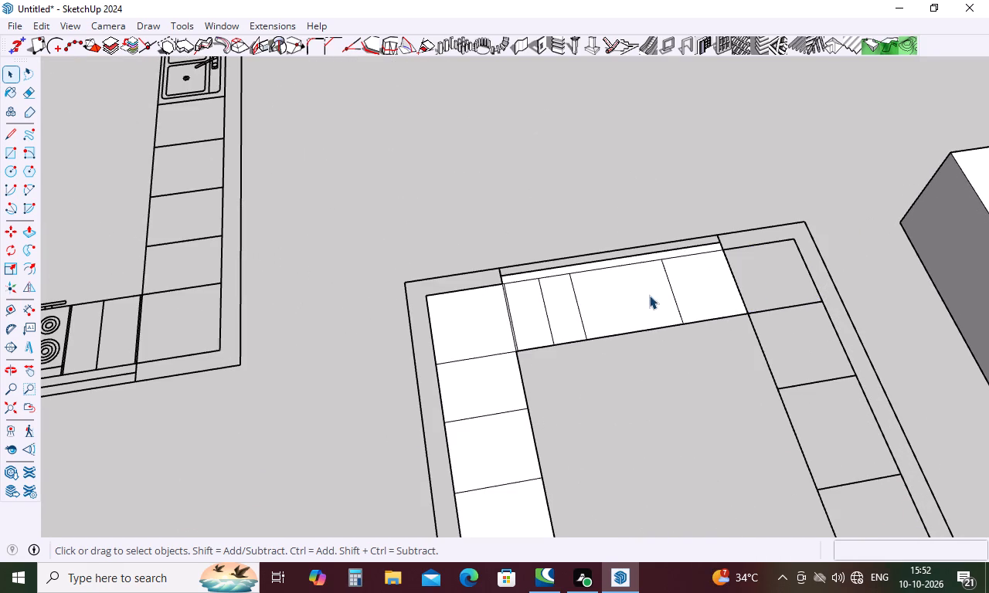
Delete the filled cabinet faces along the plan's connecting run, including the face at the corner with the longer leg.
click(688, 292)
key(Delete)
click(633, 305)
key(Delete)
click(549, 313)
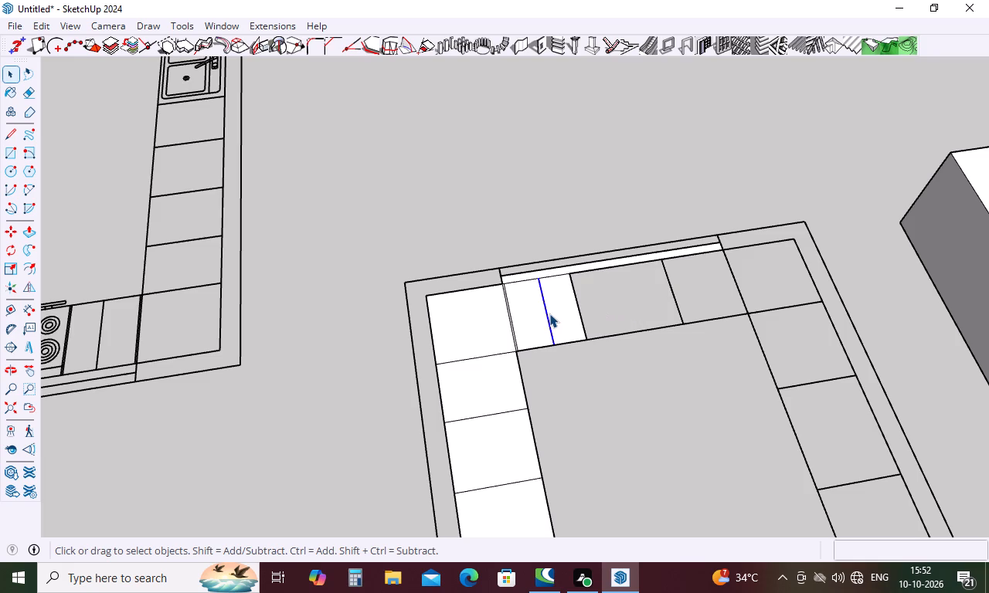
key(Delete)
key(ctrl+z)
click(564, 321)
key(Delete)
click(528, 330)
key(Delete)
click(487, 337)
key(Delete)
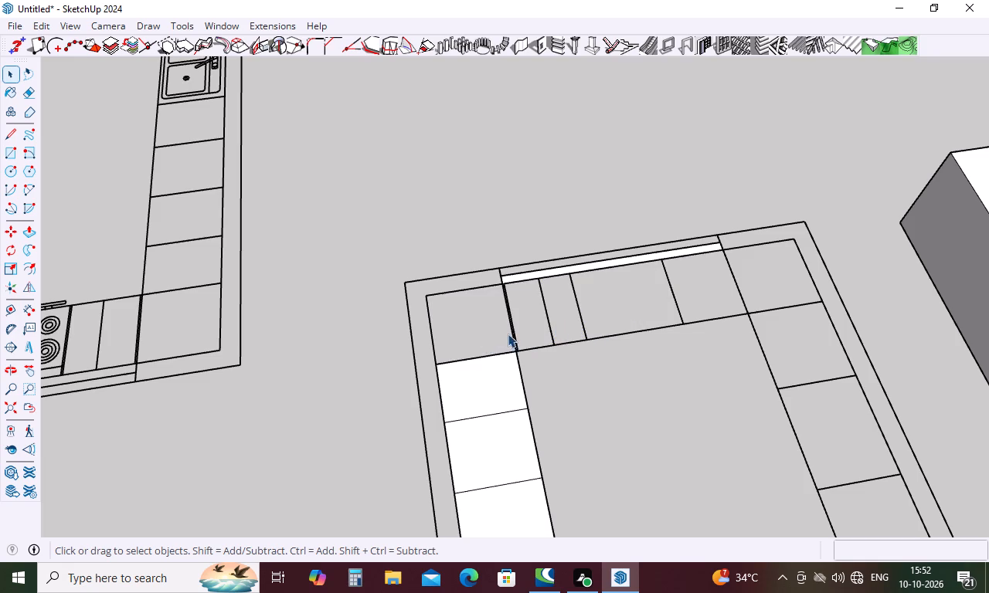
Delete the thin sliver face beside that corner, the first cabinet face on the longer leg and the narrow window strip face.
scroll(508, 332, up, 20)
scroll(508, 332, up, 2)
click(518, 321)
key(Delete)
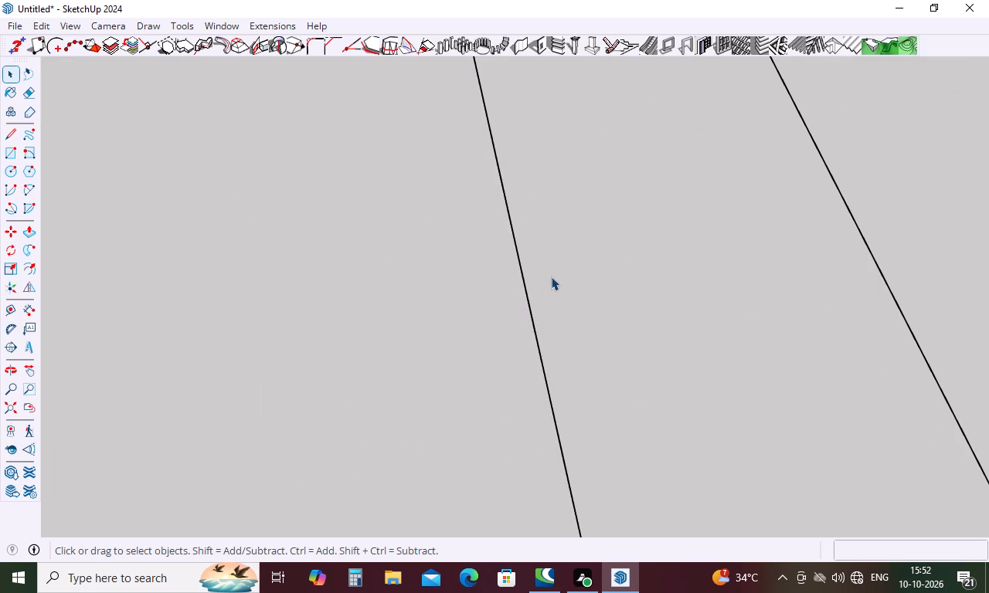
key(ctrl+z)
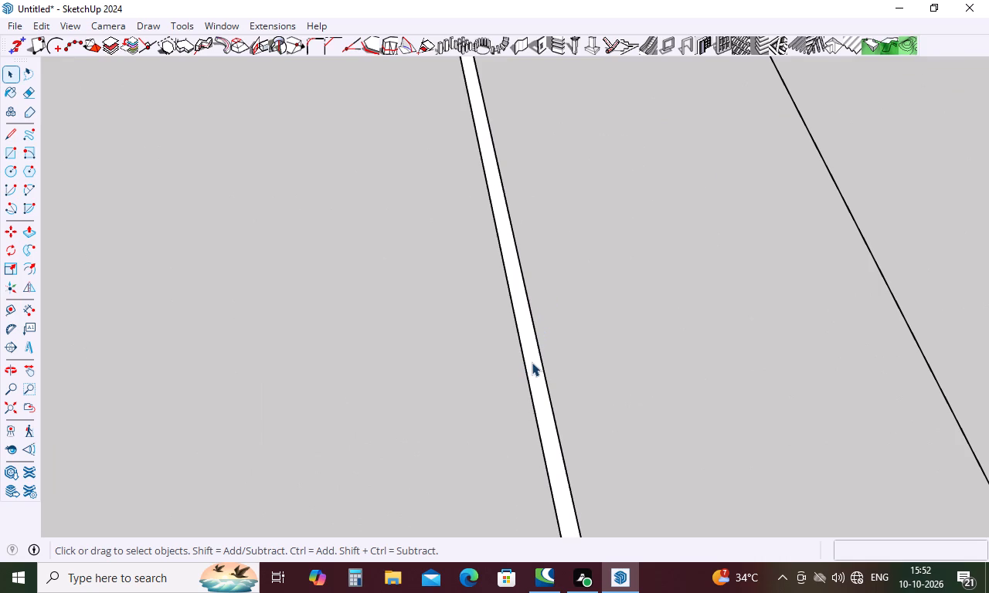
click(532, 362)
key(Delete)
scroll(553, 234, down, 12)
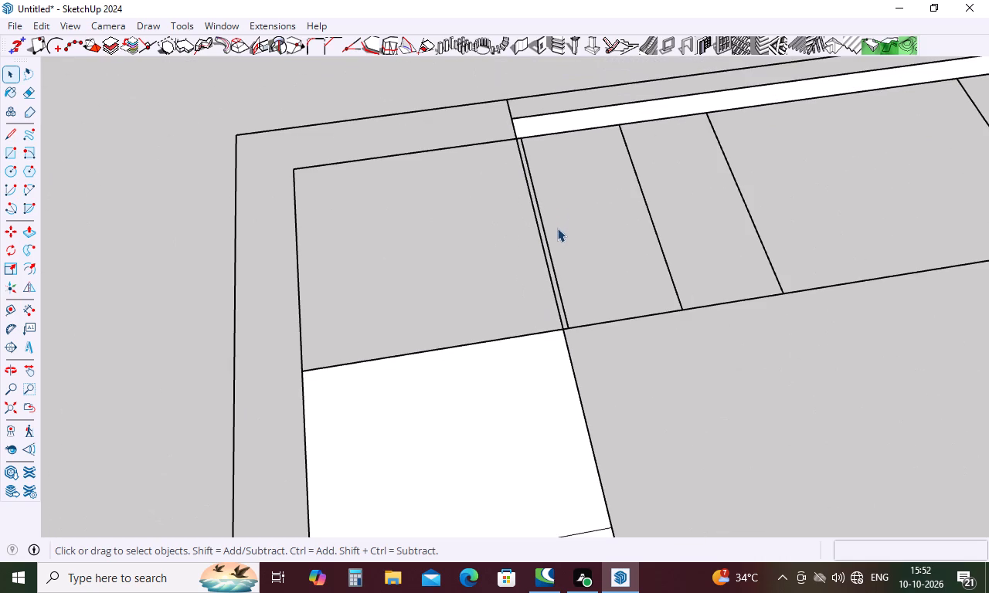
click(520, 376)
key(Delete)
scroll(535, 236, down, 6)
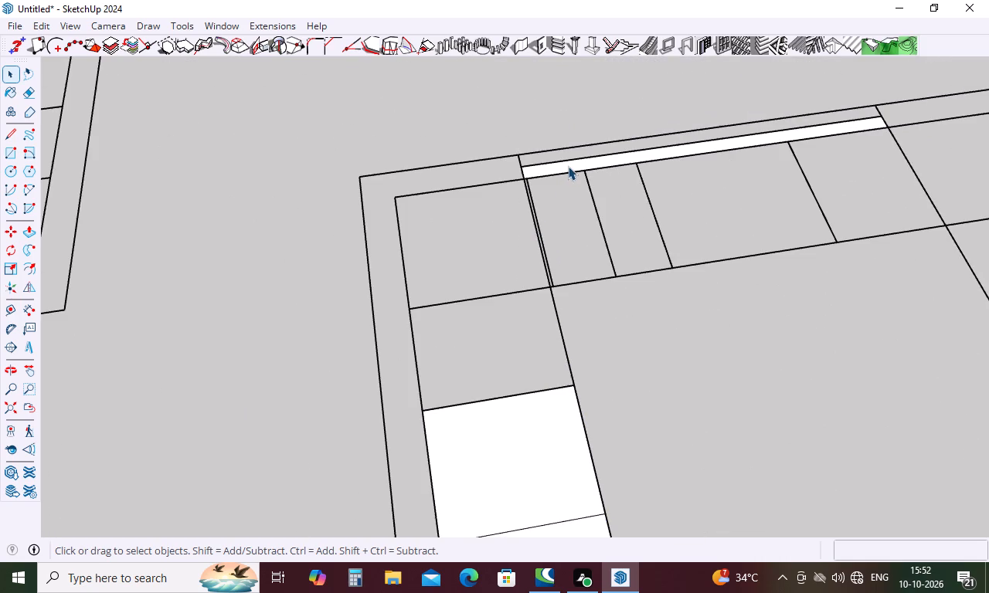
click(569, 163)
key(Delete)
Delete the remaining filled cabinet faces down the longer leg, leaving only its outlines.
scroll(526, 154, down, 11)
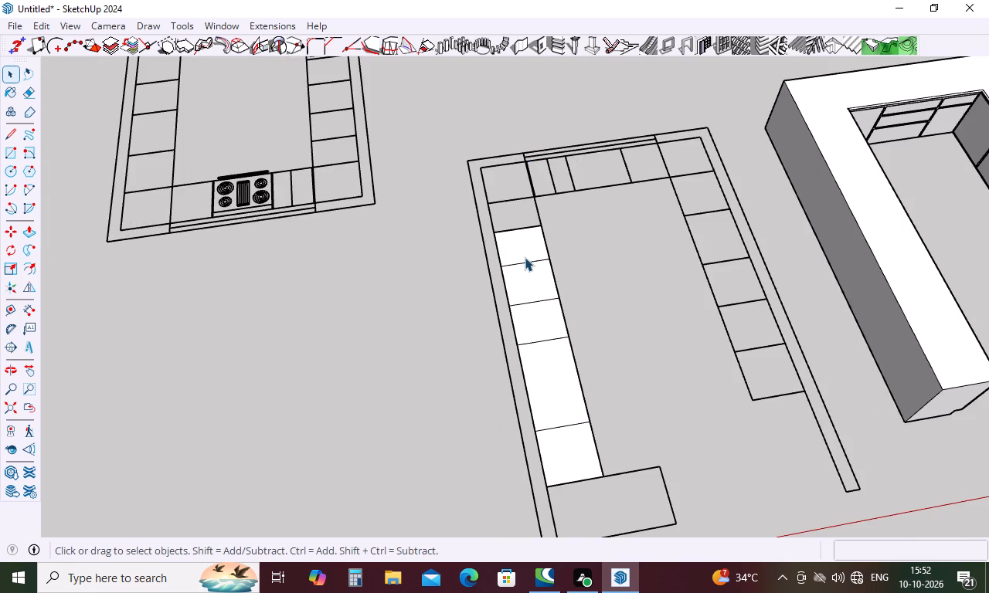
click(528, 248)
key(Delete)
click(526, 289)
key(Delete)
click(525, 329)
key(Delete)
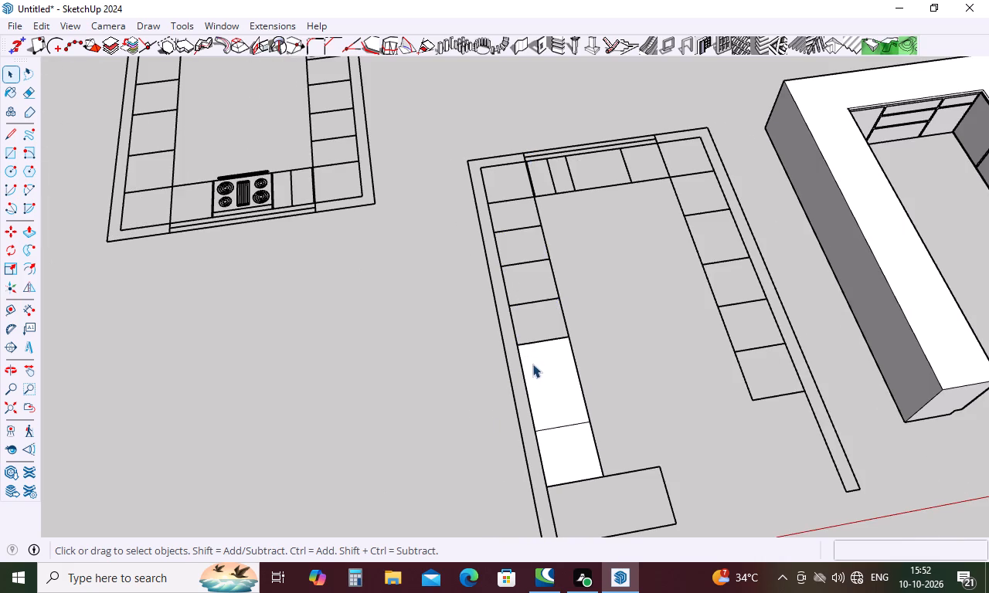
click(533, 366)
key(Delete)
click(550, 427)
click(559, 441)
key(Delete)
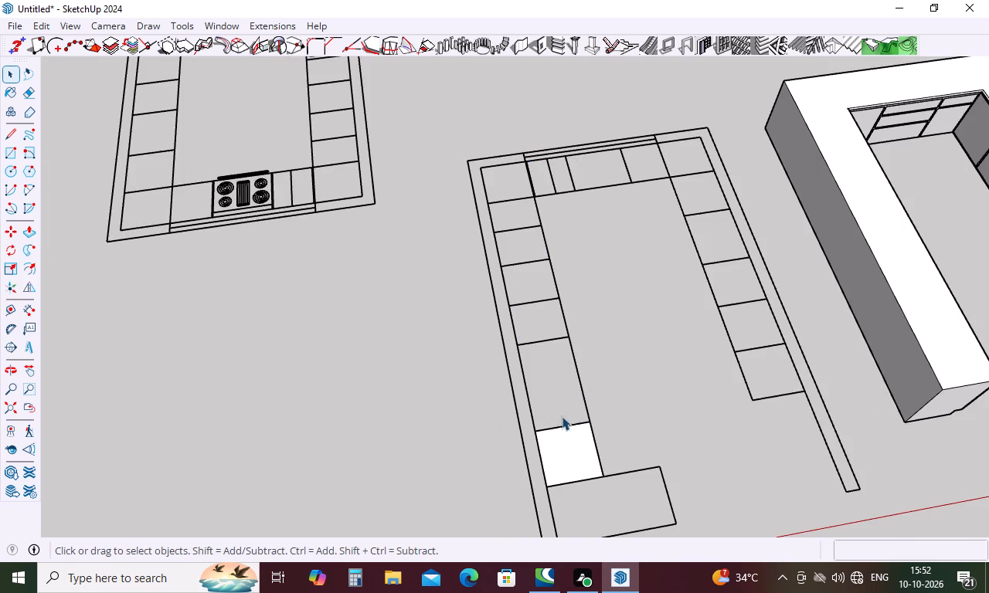
click(568, 452)
key(Delete)
scroll(539, 294, down, 7)
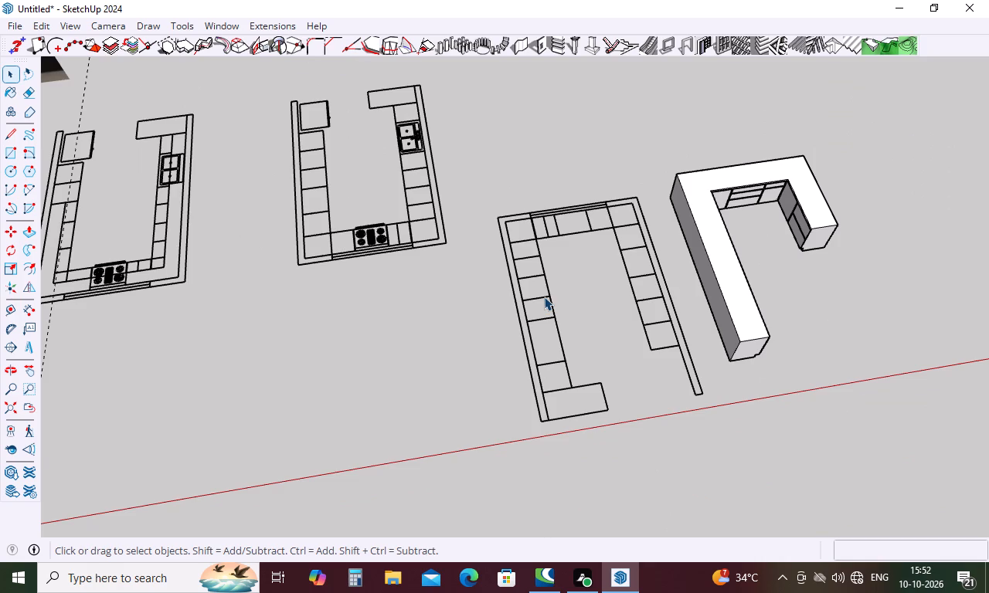
key(Escape)
Draw a 6" by 16' 5" rectangle over the outer wall strip beside the longer cabinet leg.
key(r)
scroll(536, 425, up, 5)
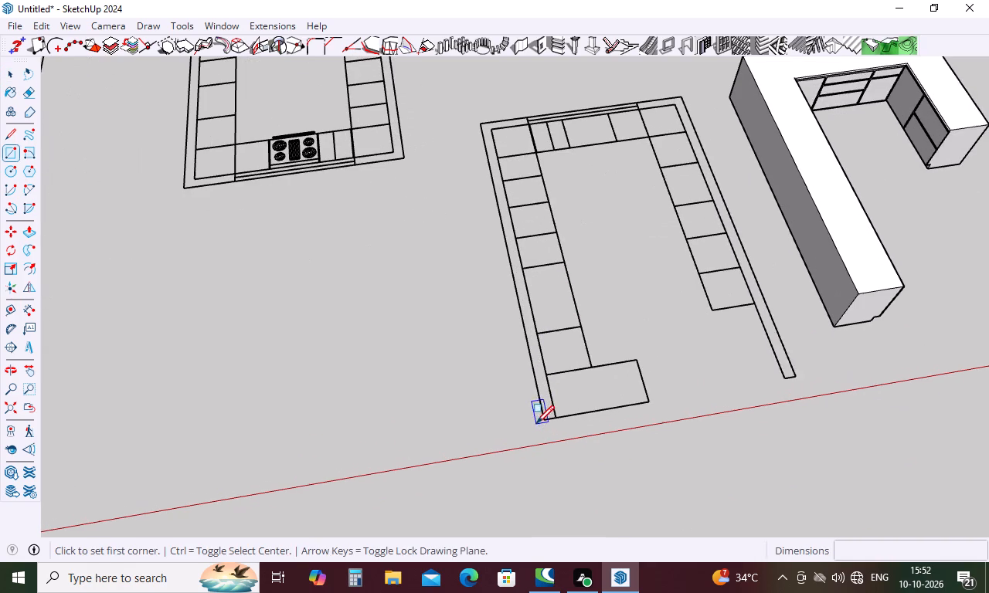
click(542, 421)
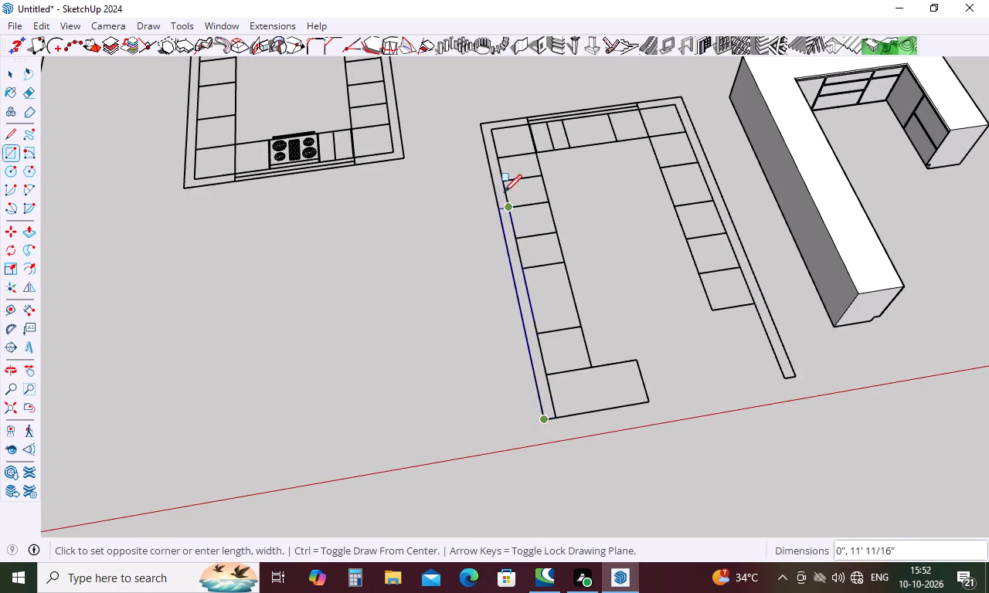
scroll(492, 127, up, 6)
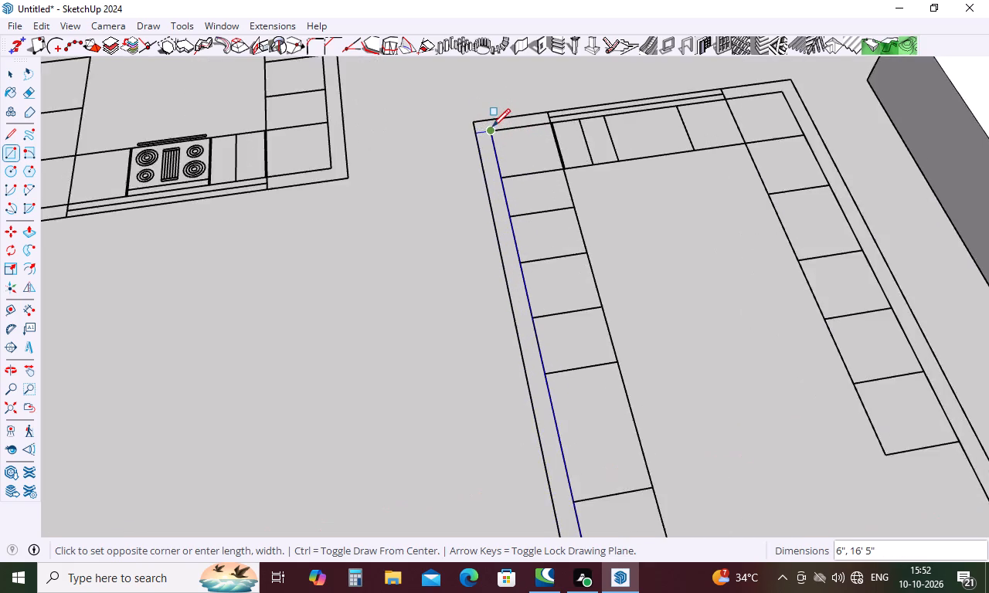
scroll(492, 127, up, 9)
click(483, 141)
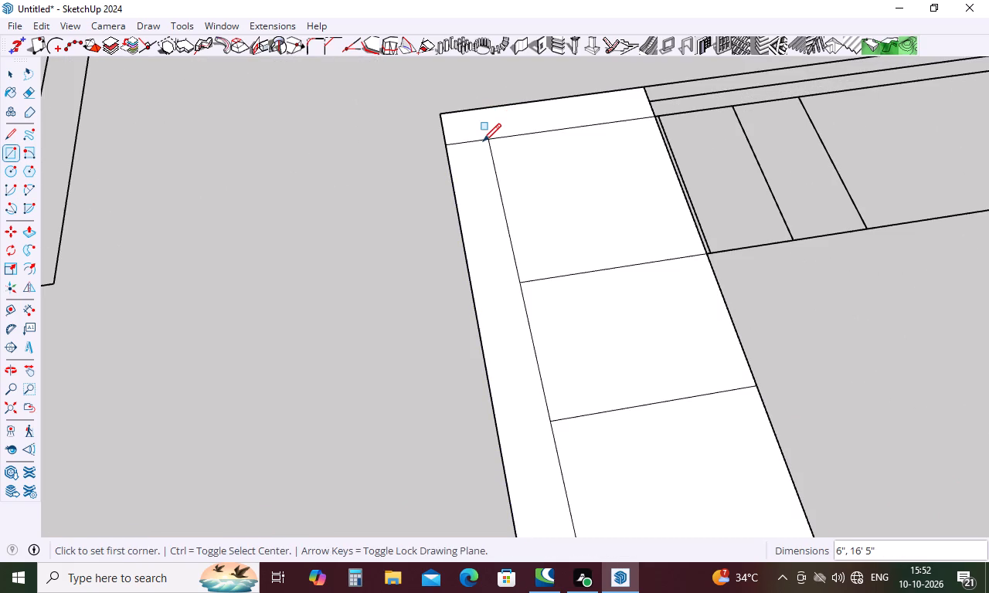
Draw a 6" by 11' rectangle over the outer wall strip behind the connecting run.
click(444, 114)
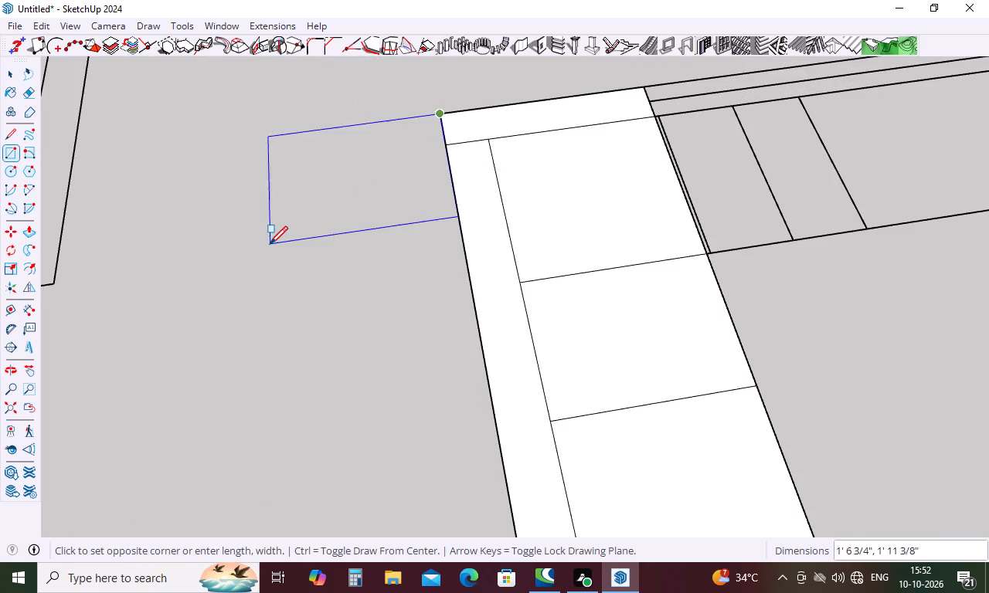
scroll(269, 244, down, 11)
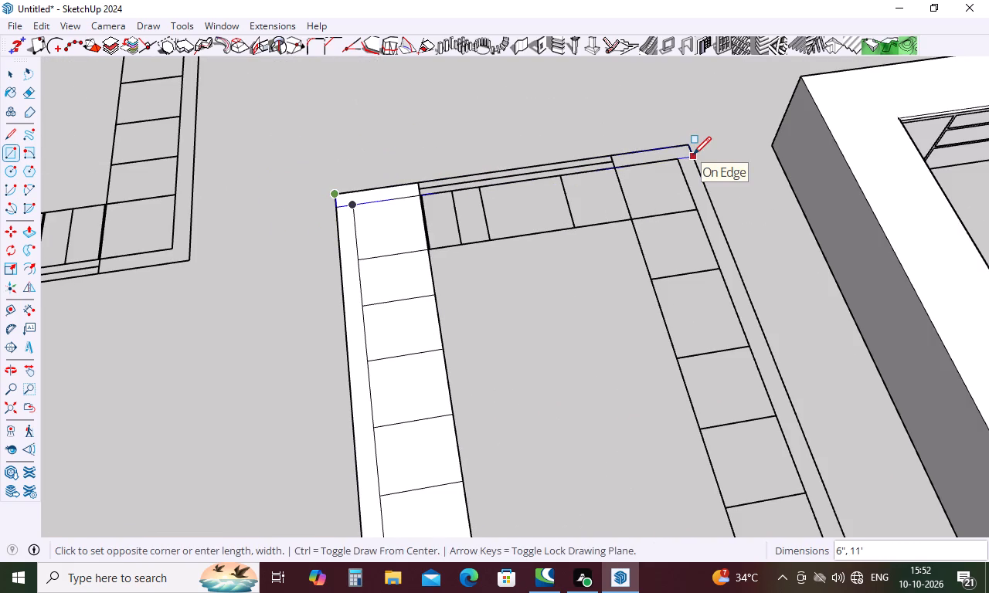
click(693, 154)
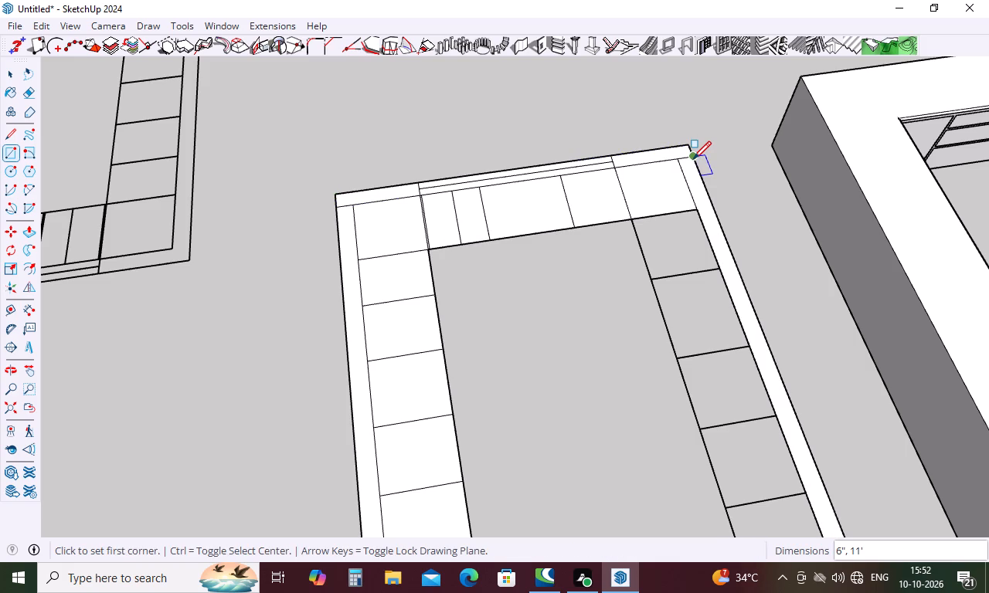
click(693, 159)
key(Escape)
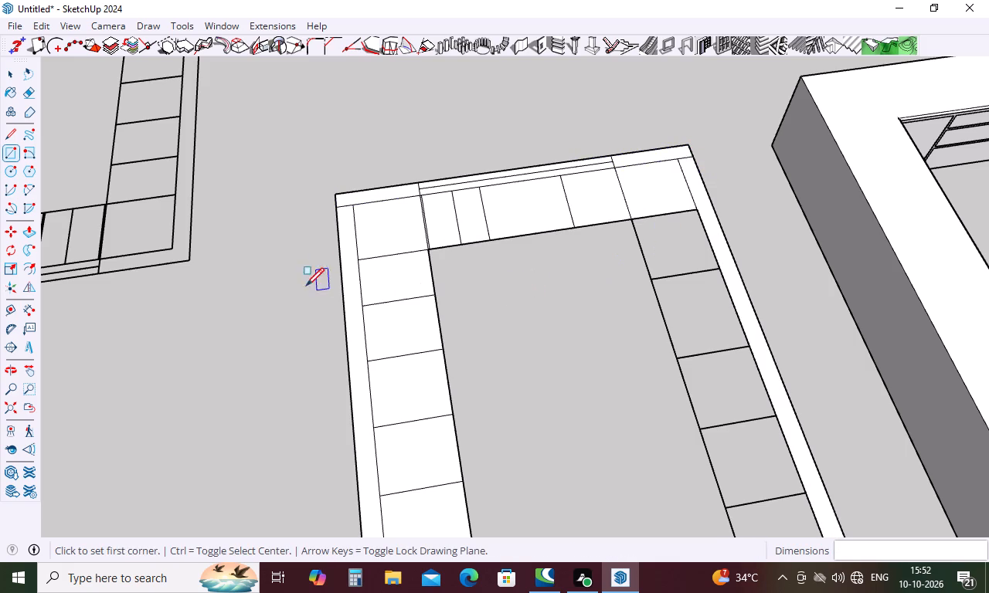
Delete the refilled cabinet faces along the connecting run and at both corners, keeping the wall strips filled.
key(space)
click(394, 231)
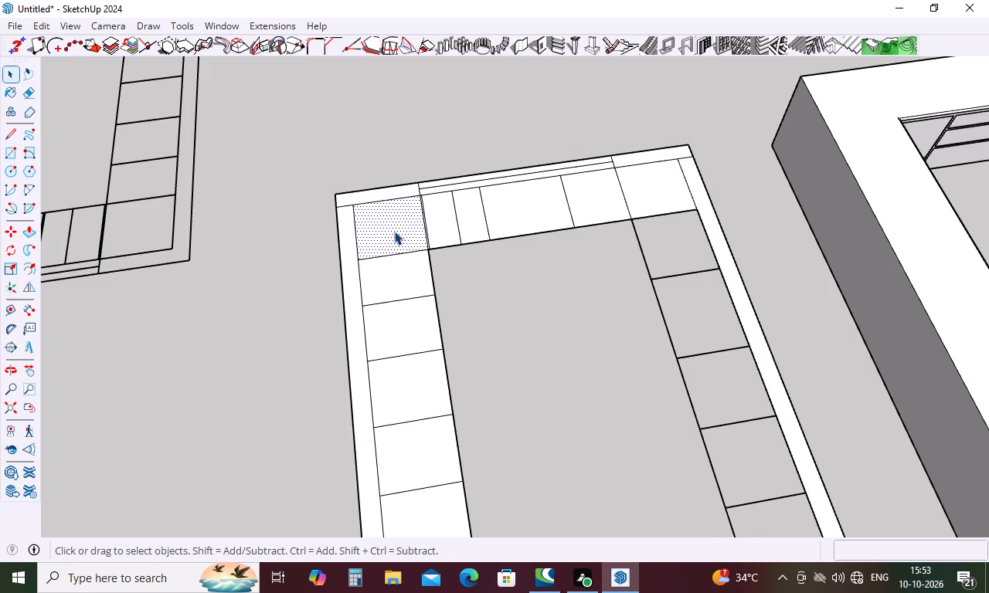
key(Delete)
click(442, 218)
key(Delete)
click(466, 222)
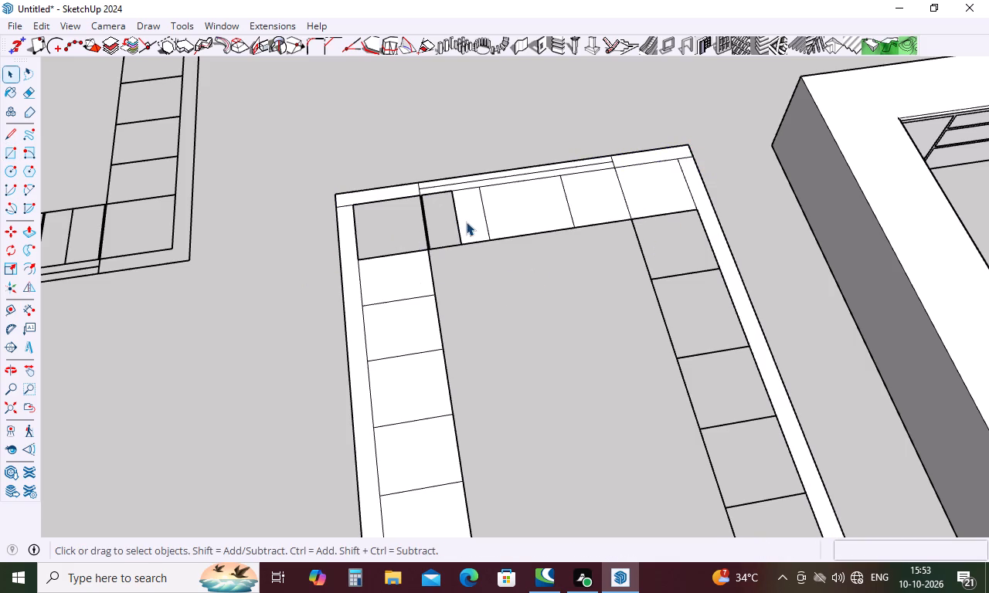
key(Delete)
click(509, 222)
key(Delete)
click(578, 212)
key(Delete)
click(666, 185)
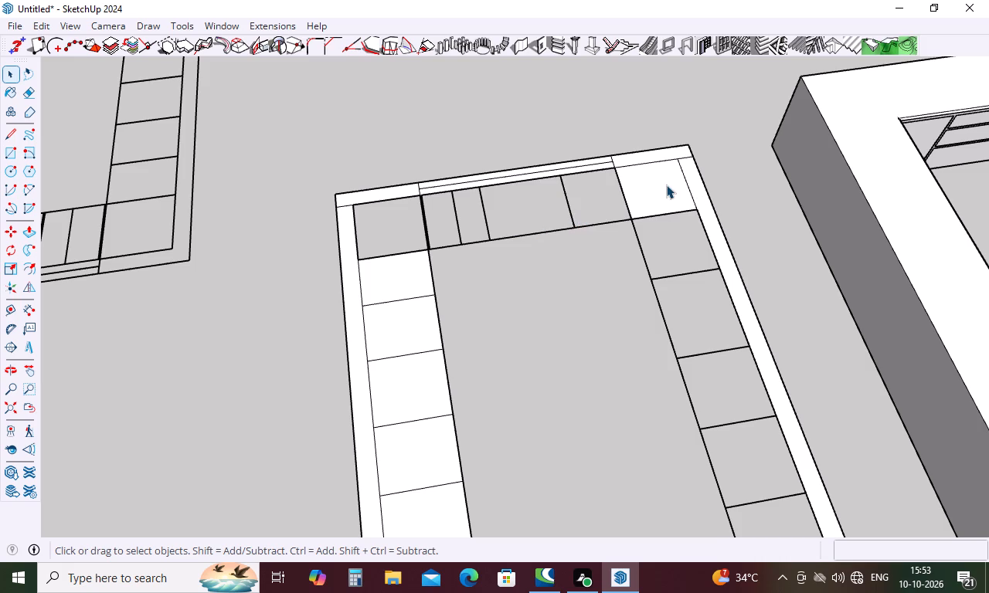
key(Delete)
Delete the refilled cabinet faces down the longer leg and the face of the projecting unit at its end.
click(409, 280)
key(Delete)
click(413, 305)
key(Delete)
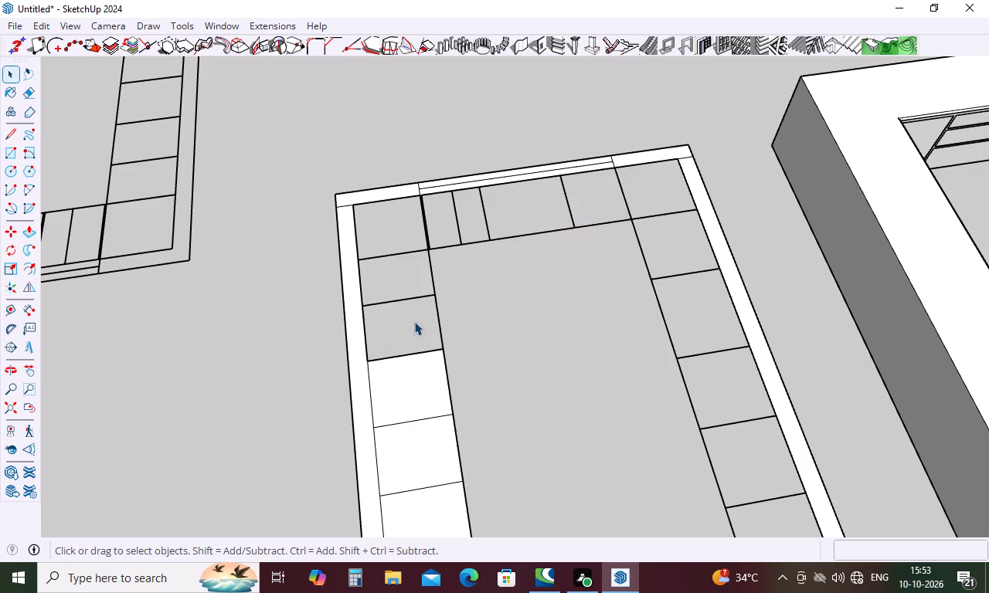
click(412, 375)
key(Delete)
click(416, 438)
key(Delete)
scroll(422, 254, down, 5)
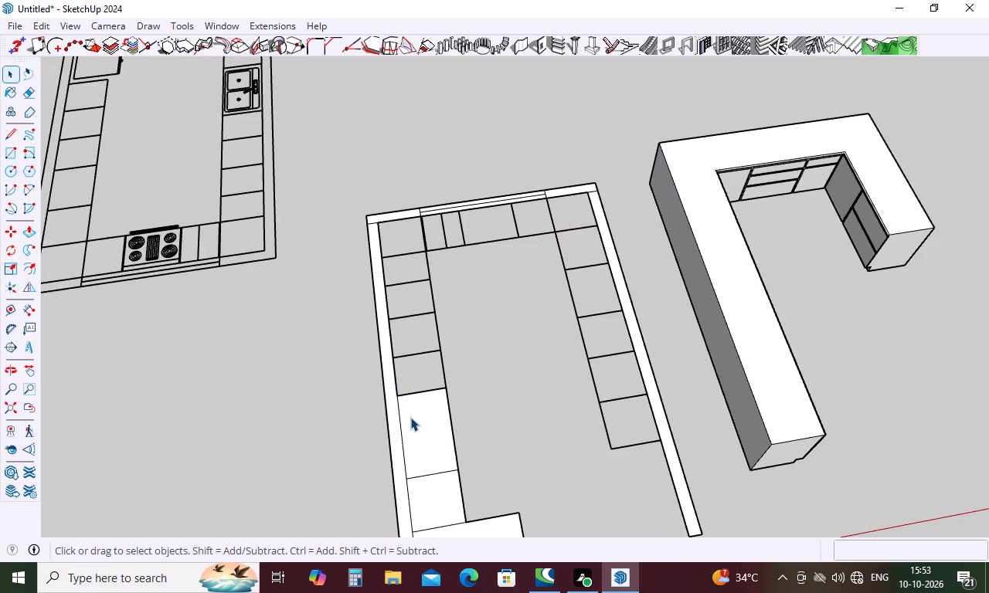
click(424, 421)
key(Delete)
scroll(431, 245, down, 5)
click(424, 397)
key(Delete)
click(433, 430)
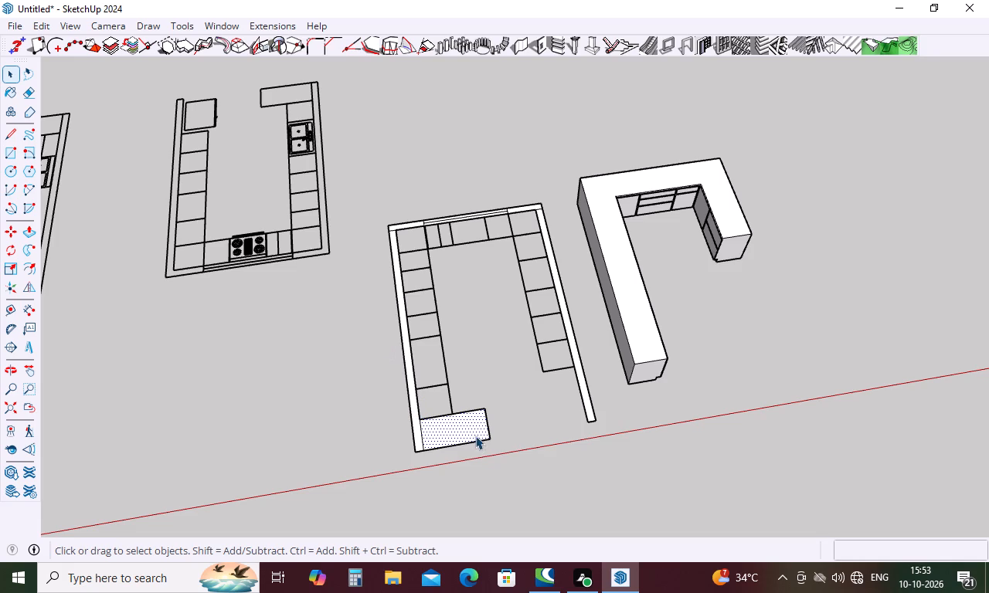
key(Delete)
scroll(478, 358, down, 6)
Erase the outline edges of the projecting end unit at the open end of the longer leg.
key(Escape)
key(e)
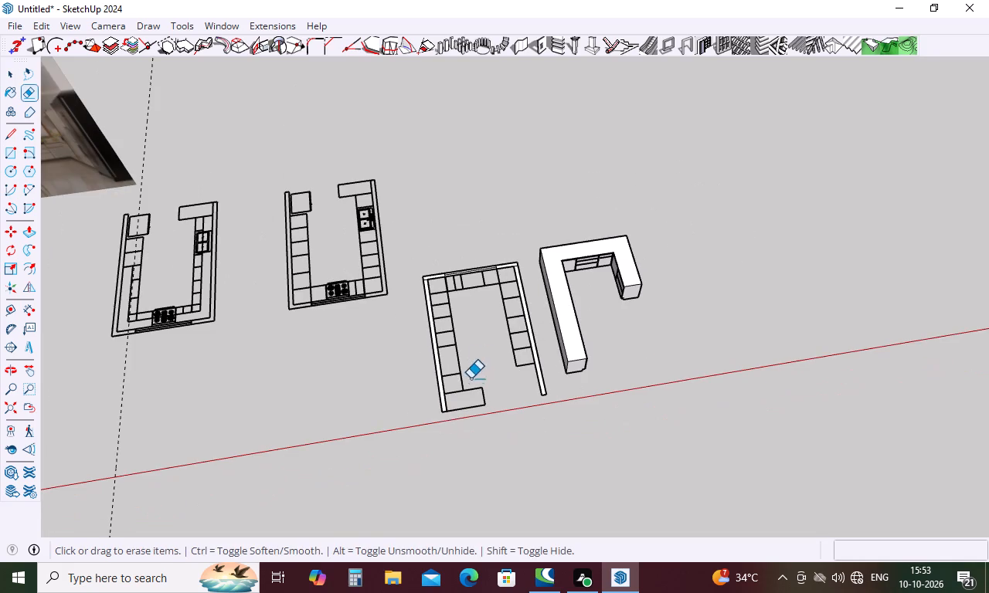
scroll(468, 393, up, 9)
click(478, 381)
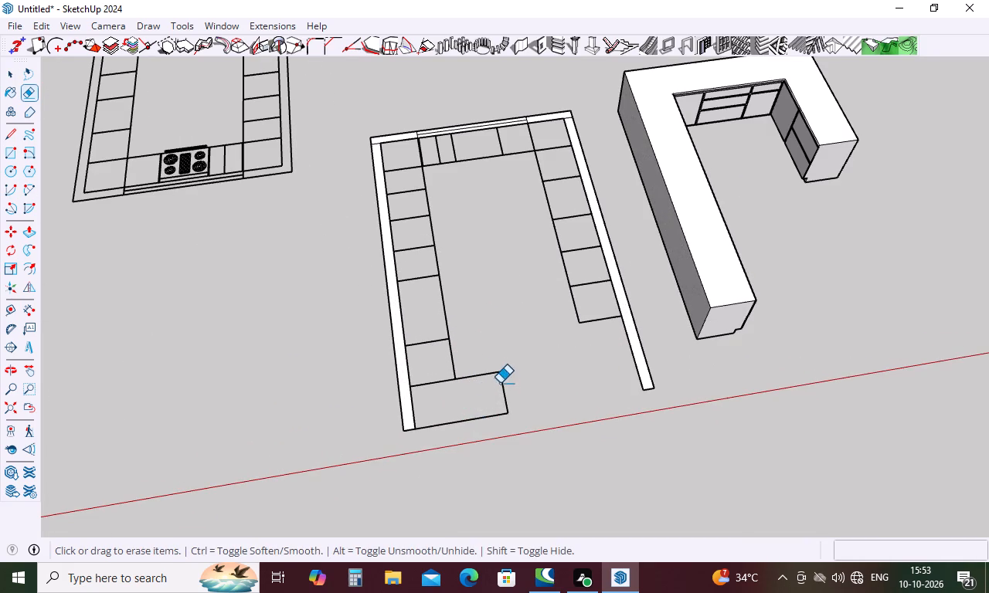
drag(502, 375, 500, 389)
drag(488, 366, 484, 385)
click(484, 420)
drag(475, 416, 474, 422)
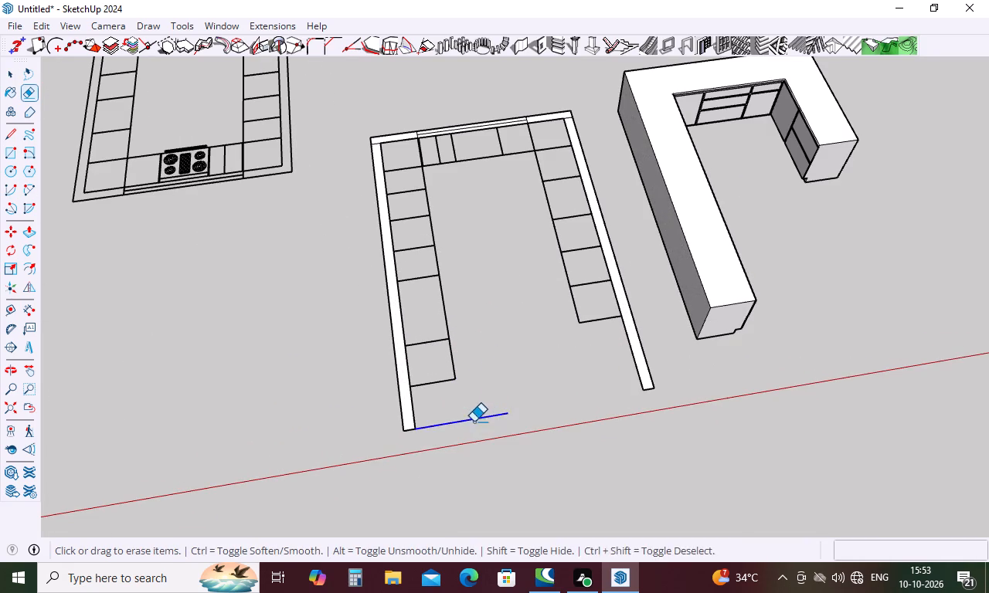
drag(474, 422, 474, 423)
Erase the cabinet divider lines and the front edge line down the longer leg of the plan copy.
drag(439, 376, 439, 388)
drag(432, 341, 432, 356)
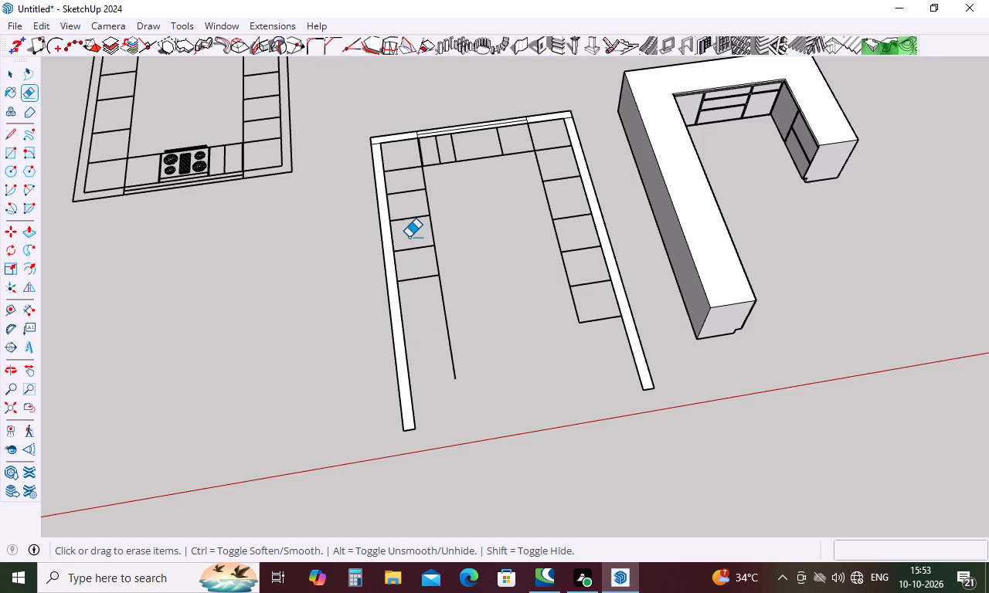
drag(399, 164, 399, 297)
key(ctrl+z)
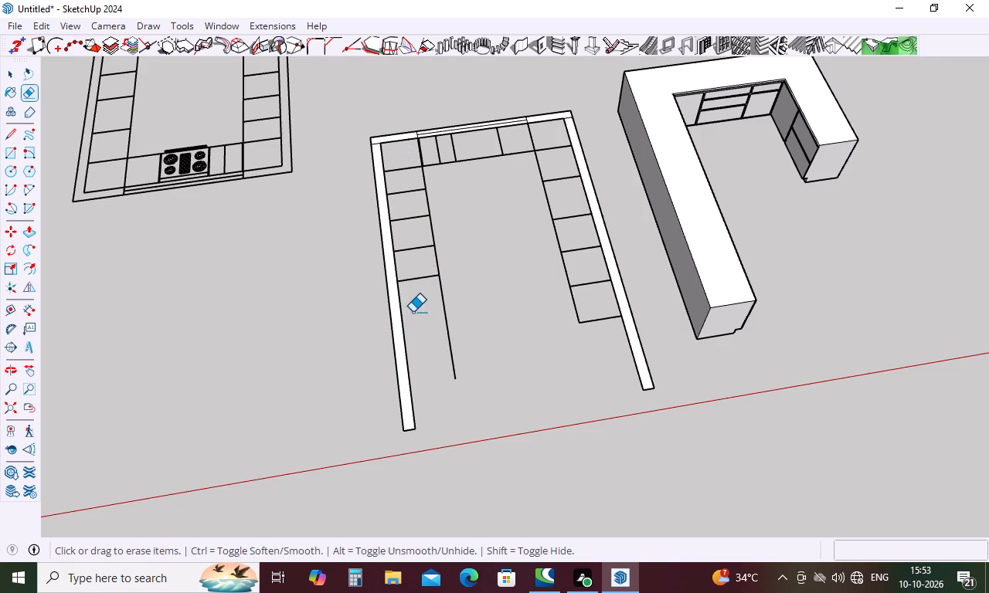
drag(400, 163, 427, 294)
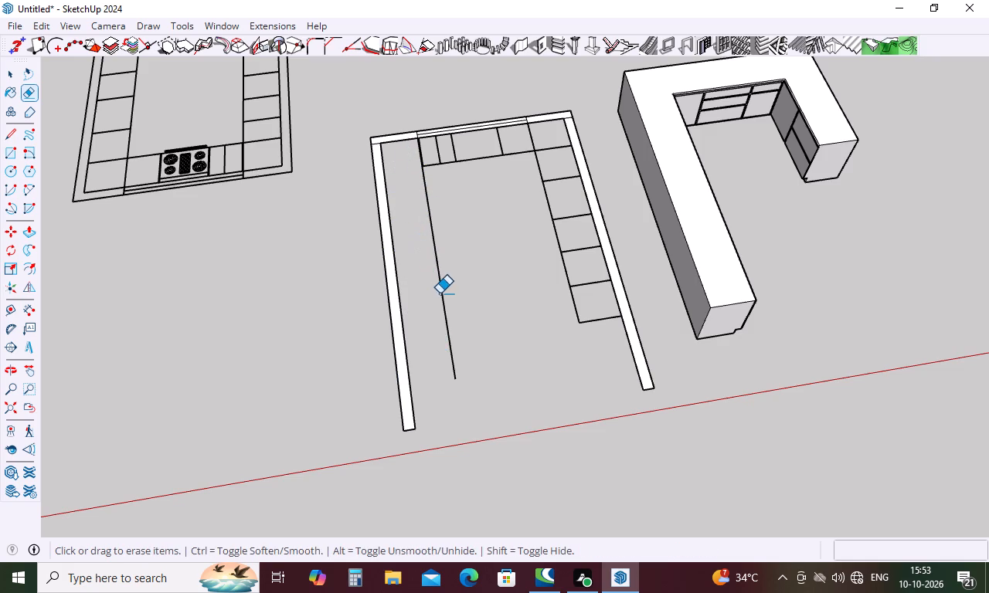
drag(445, 287, 439, 327)
Erase the cabinet dividers and front edge line along the connecting run, up to the shorter leg's corner.
scroll(437, 149, up, 11)
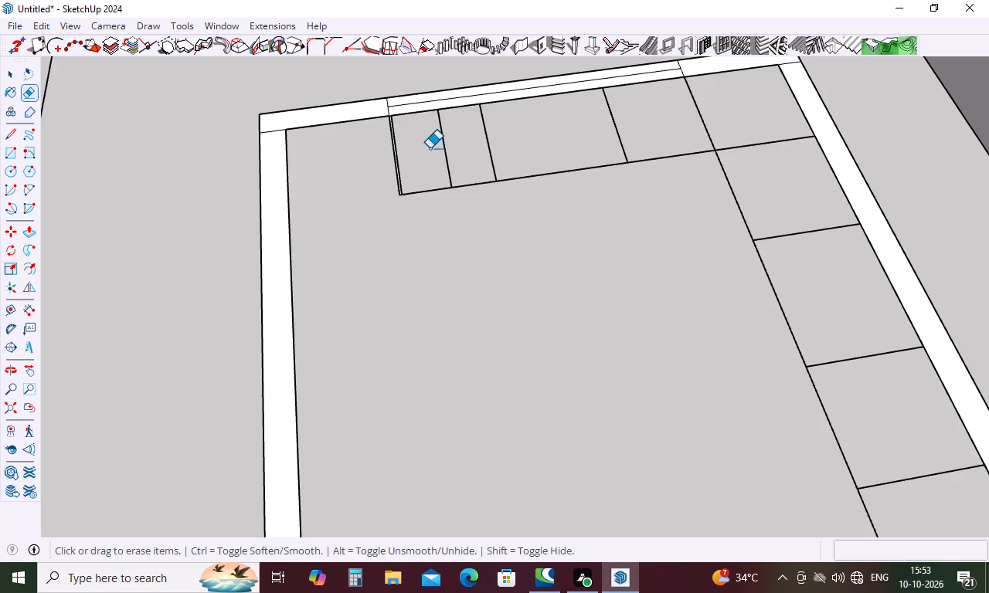
scroll(430, 148, up, 4)
drag(376, 130, 372, 142)
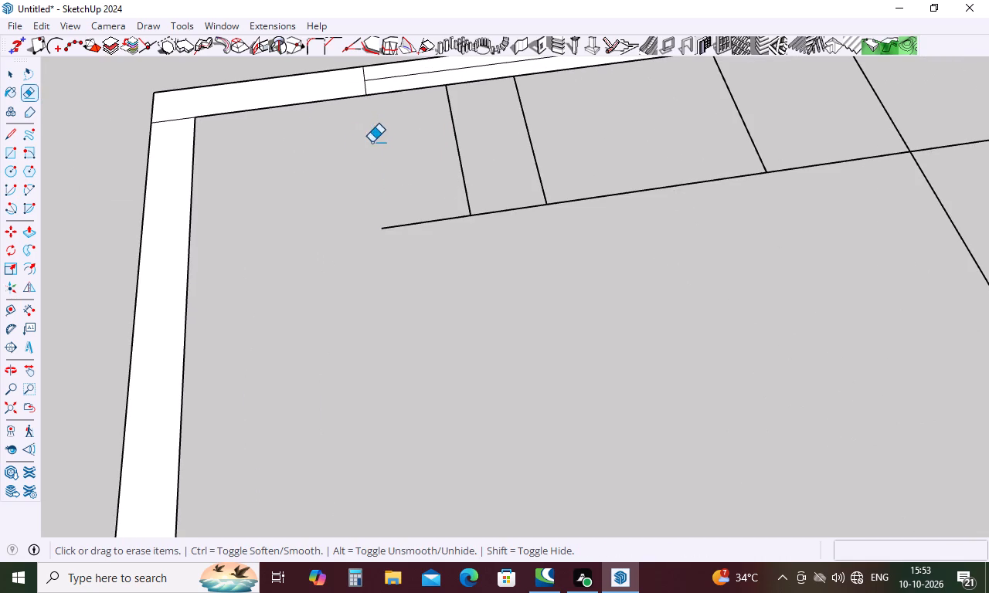
drag(438, 207, 438, 259)
drag(552, 144, 450, 214)
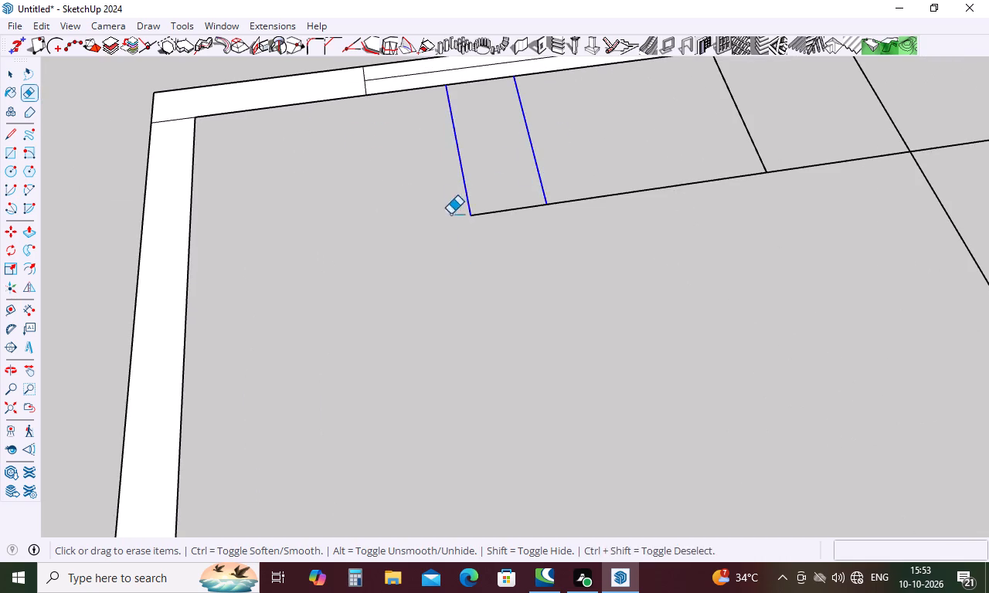
drag(450, 214, 450, 217)
drag(501, 202, 513, 265)
drag(780, 142, 680, 233)
scroll(440, 312, down, 6)
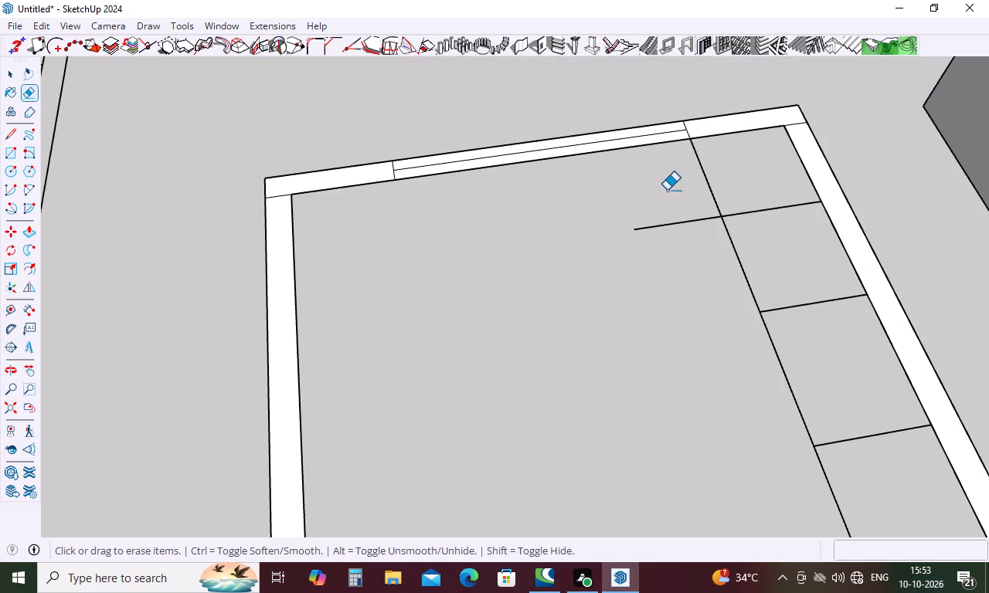
Erase the corner cabinet lines and the first cabinet outlines down the shorter leg.
click(696, 168)
drag(707, 172, 691, 218)
drag(691, 221, 692, 257)
drag(754, 229, 723, 293)
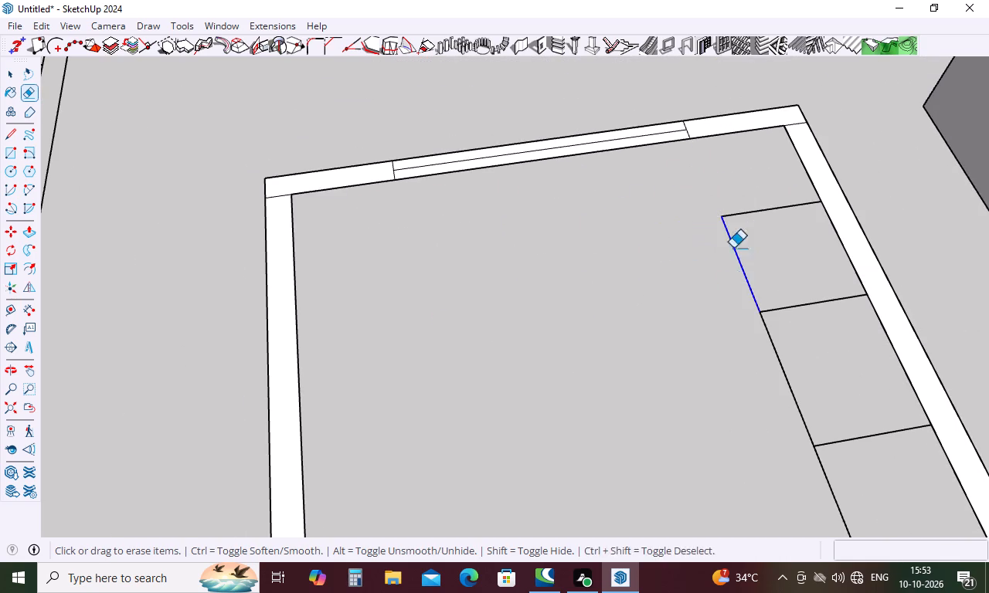
drag(755, 198, 760, 247)
drag(787, 279, 798, 348)
drag(794, 357, 742, 403)
Erase the remaining cabinet outlines at the open end of the shorter leg, keeping only the wall strips.
scroll(463, 168, down, 6)
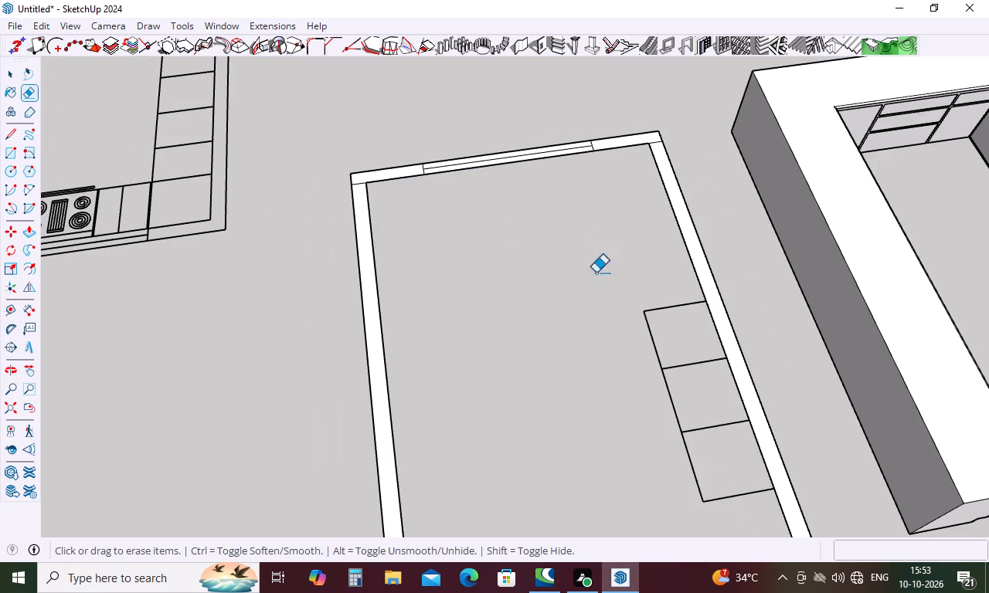
drag(657, 305, 648, 370)
drag(681, 363, 635, 414)
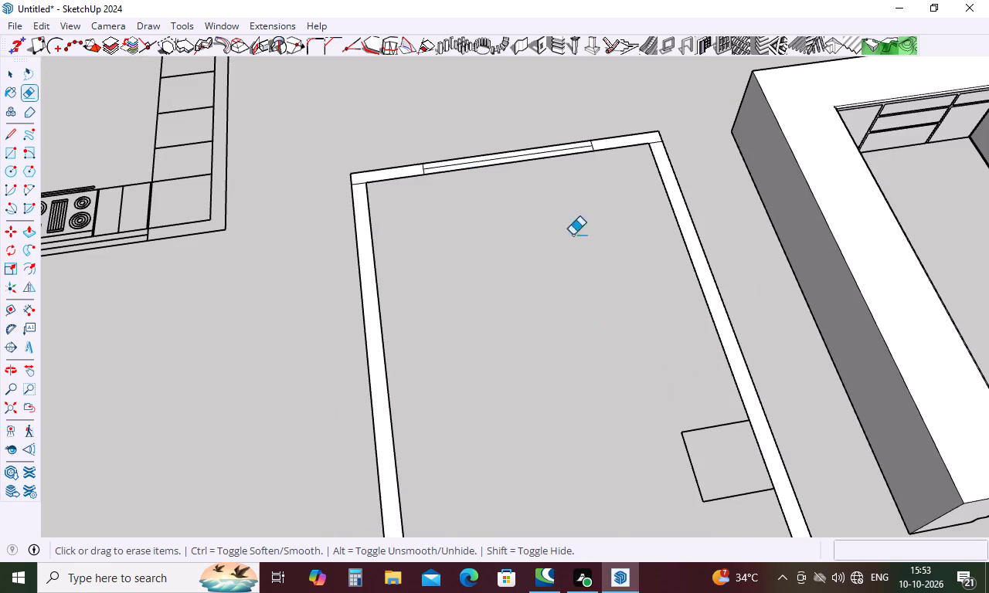
scroll(573, 219, down, 6)
scroll(651, 347, up, 6)
click(647, 327)
drag(644, 320, 620, 360)
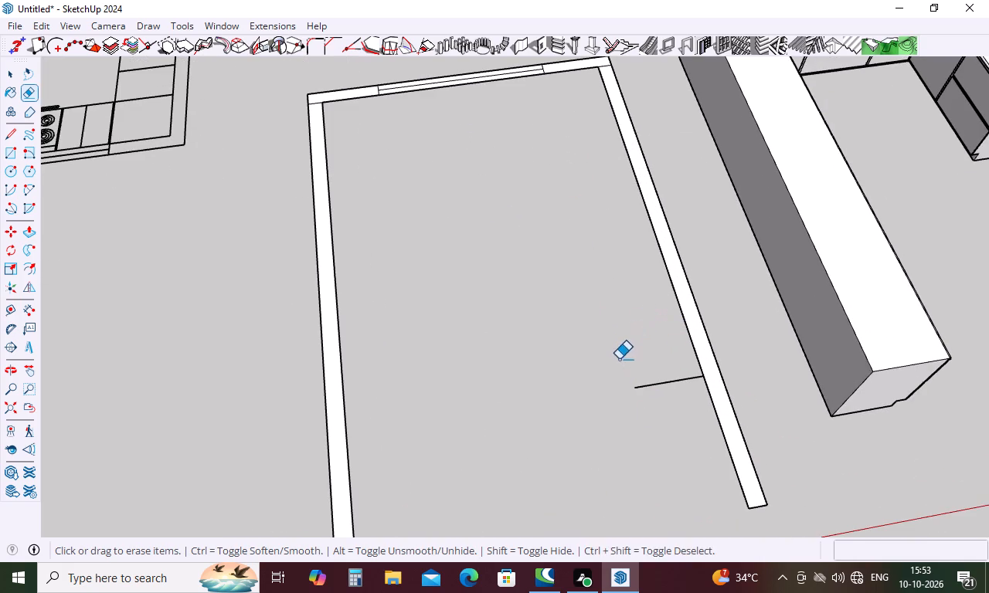
drag(649, 379, 649, 399)
Erase the seam lines across the wall strip at both corners of the connecting wall.
scroll(543, 395, down, 6)
scroll(427, 179, up, 4)
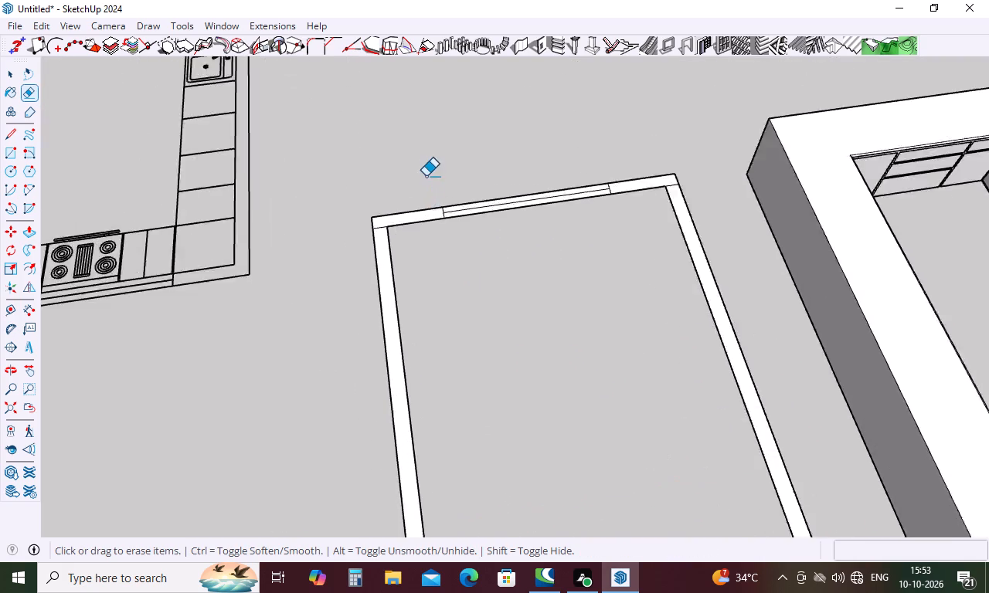
scroll(426, 176, up, 2)
scroll(314, 222, up, 7)
click(434, 262)
scroll(289, 257, down, 6)
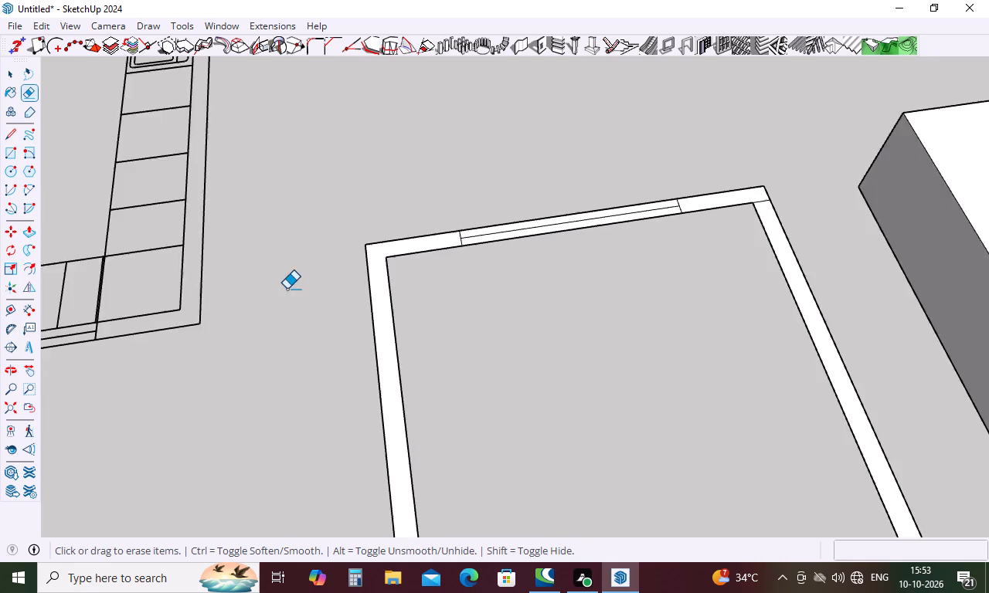
scroll(287, 289, down, 6)
scroll(530, 241, up, 12)
drag(598, 244, 598, 252)
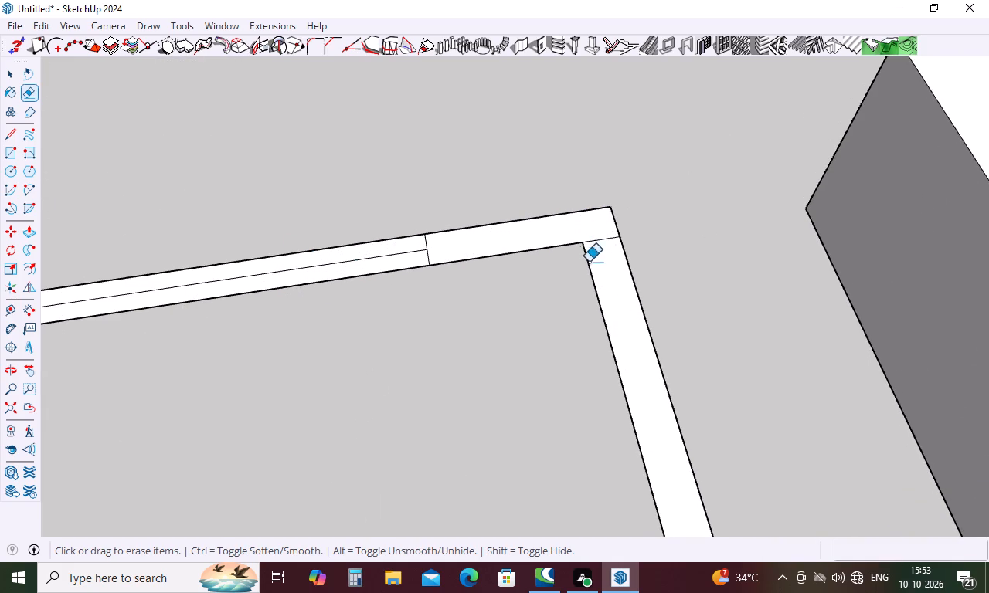
click(609, 238)
Erase the window's centre line and both end lines inside the connecting wall strip.
scroll(621, 249, down, 6)
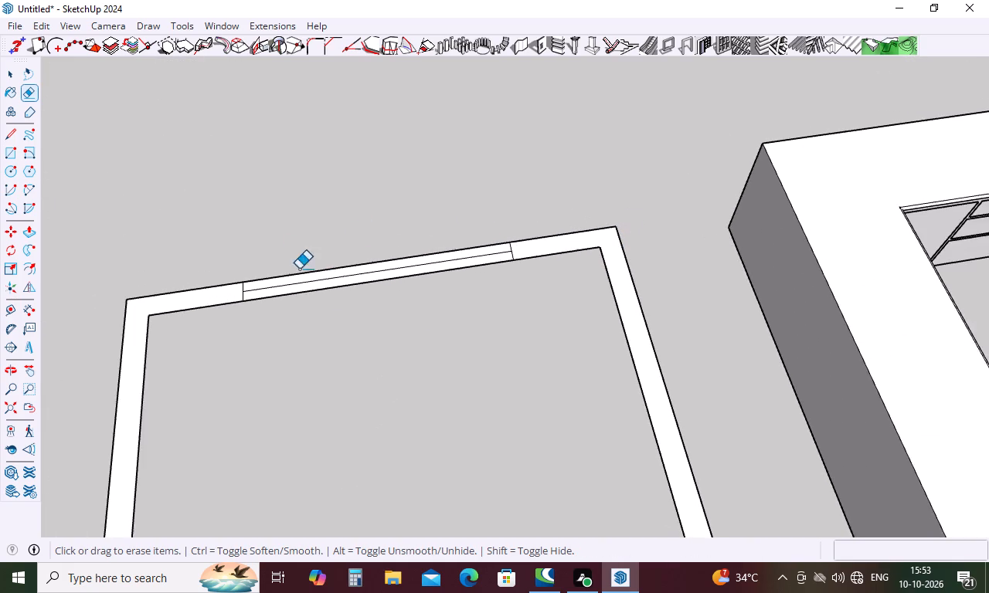
scroll(270, 284, up, 10)
drag(274, 287, 274, 296)
click(201, 285)
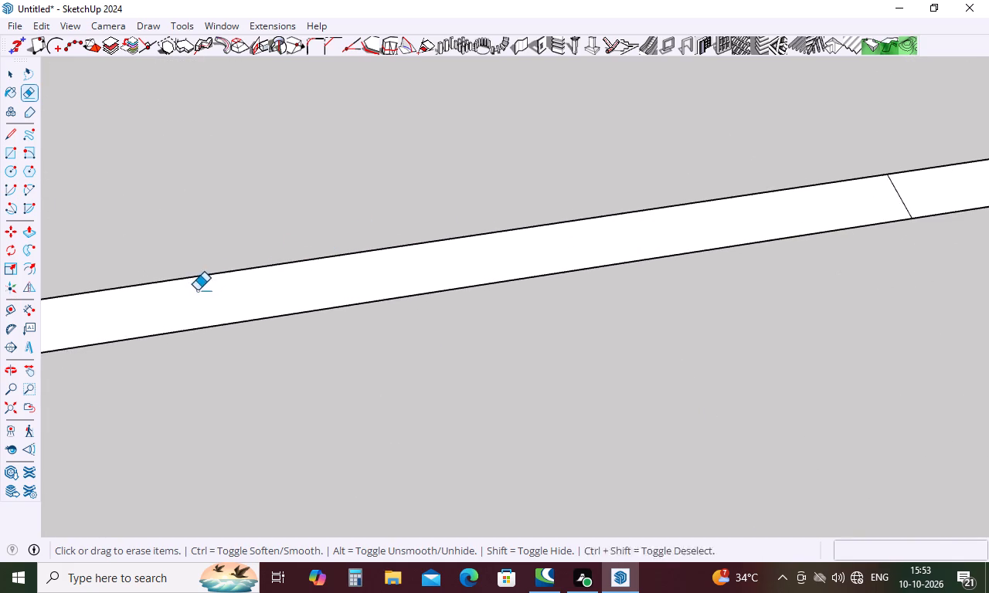
scroll(195, 284, down, 6)
click(620, 229)
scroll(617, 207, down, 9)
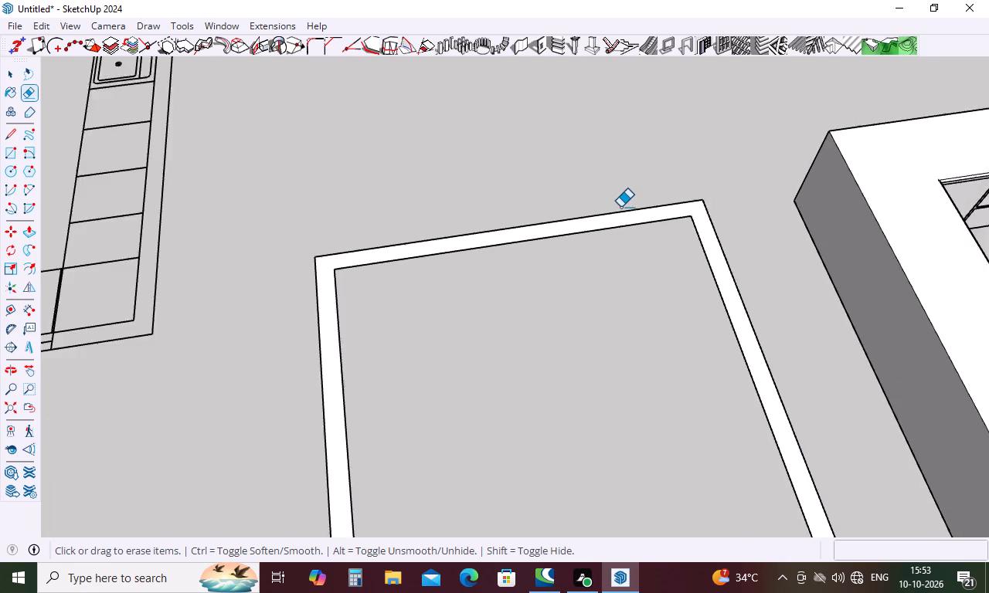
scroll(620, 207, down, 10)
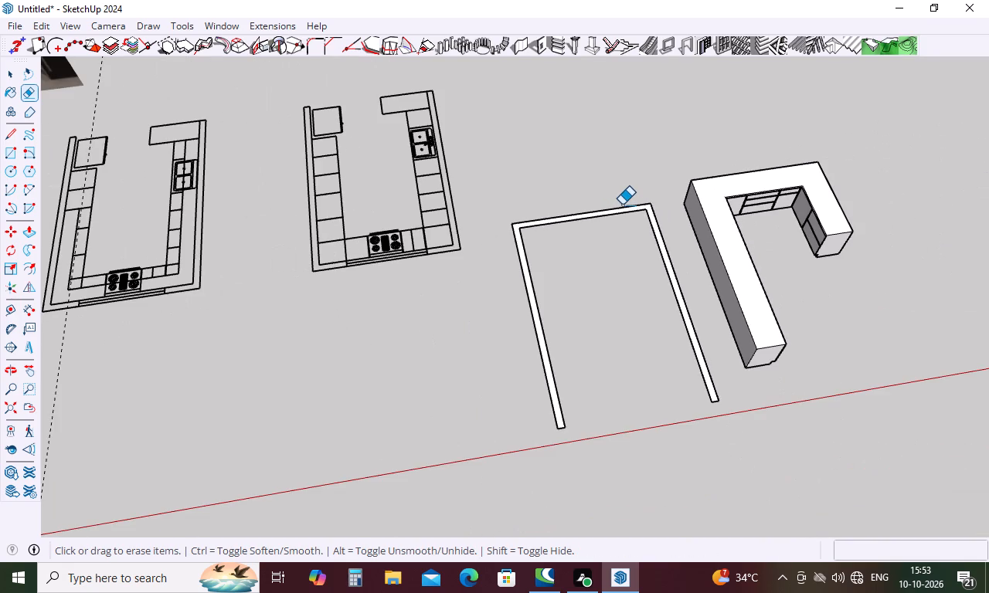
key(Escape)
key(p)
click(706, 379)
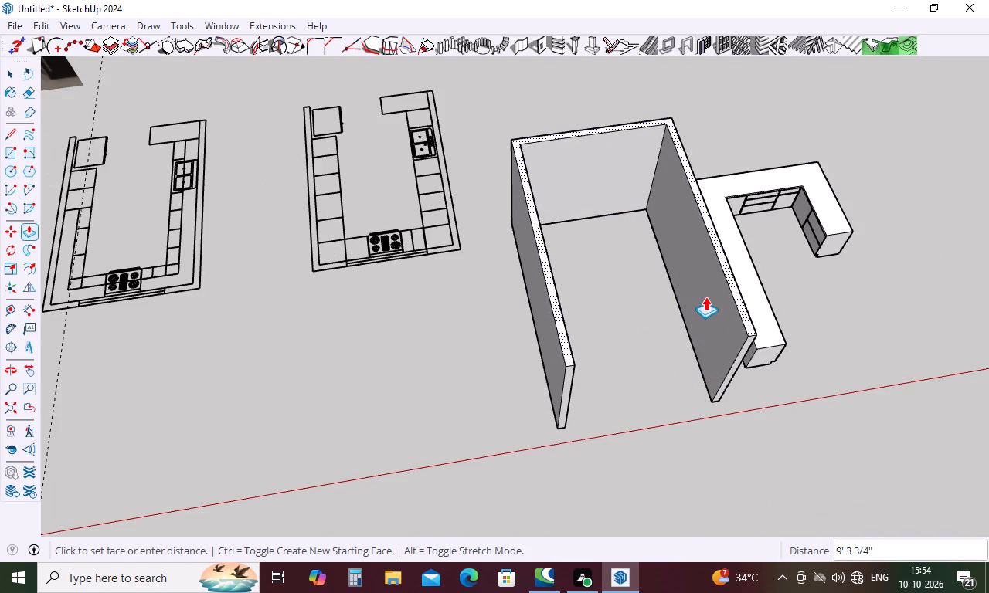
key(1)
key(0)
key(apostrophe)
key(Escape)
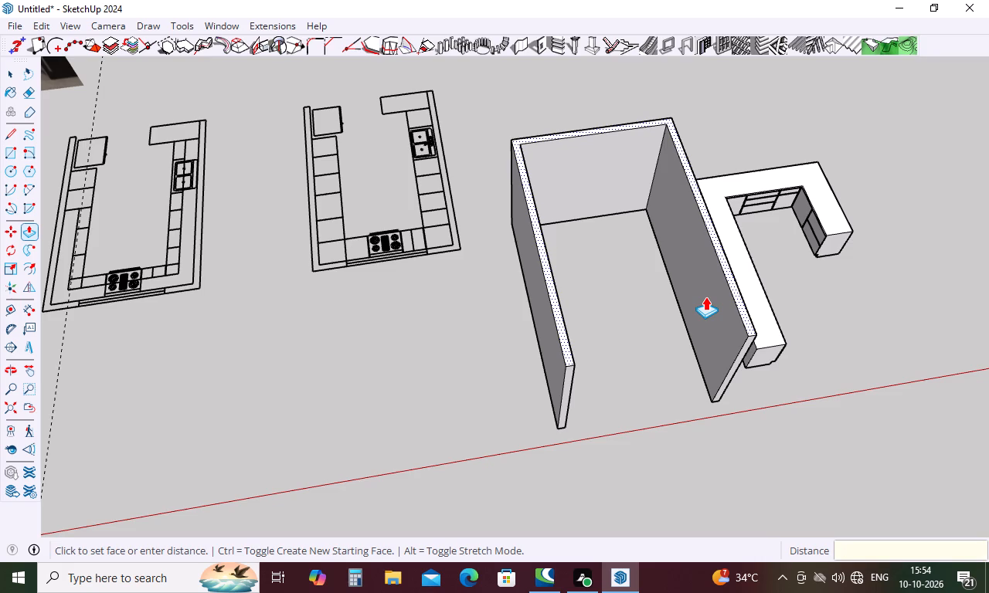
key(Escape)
Measure the height of the first kitchen elevation along its outer wall edge, starting from the origin.
scroll(703, 296, down, 7)
key(space)
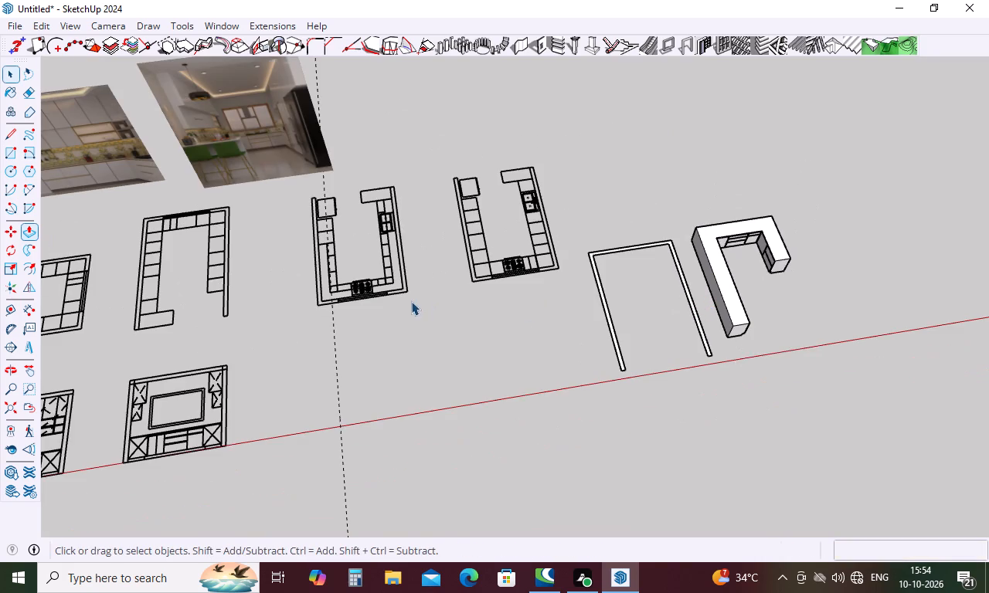
middle_drag(535, 273, 575, 269)
scroll(575, 269, up, 1)
scroll(576, 268, down, 13)
scroll(167, 320, up, 6)
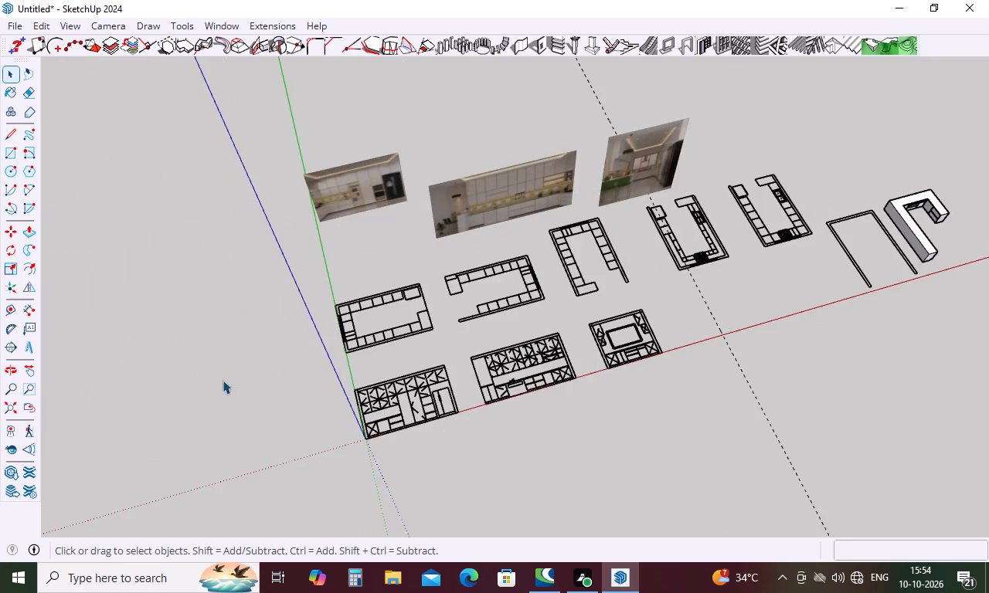
scroll(505, 472, up, 6)
key(Escape)
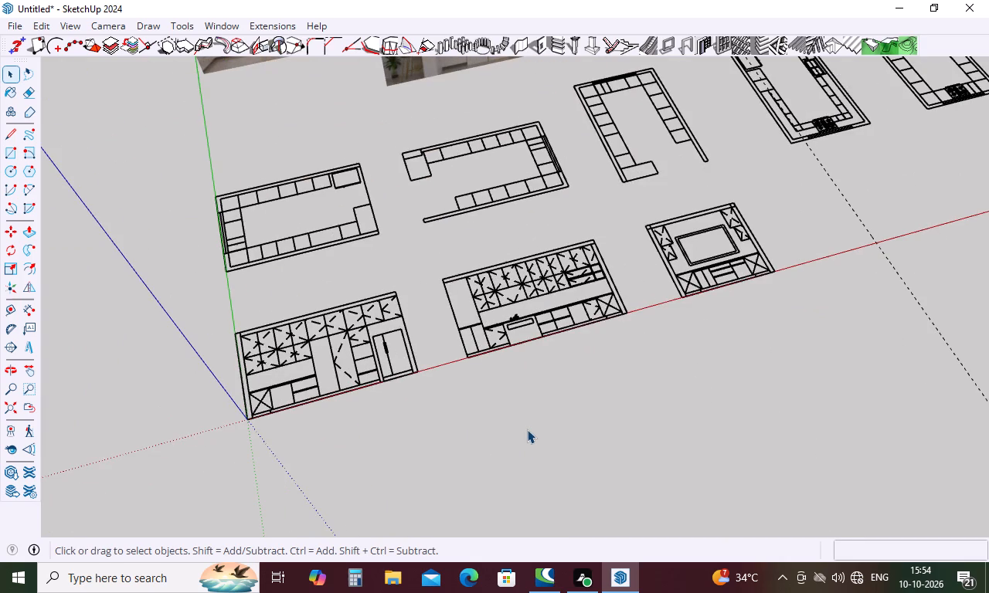
key(d)
key(i)
click(29, 310)
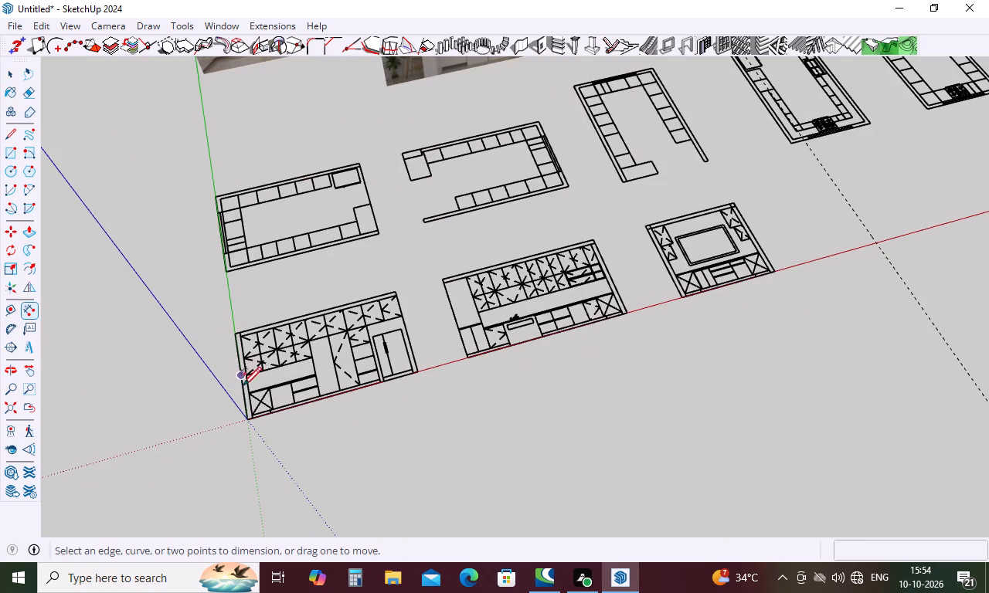
click(243, 420)
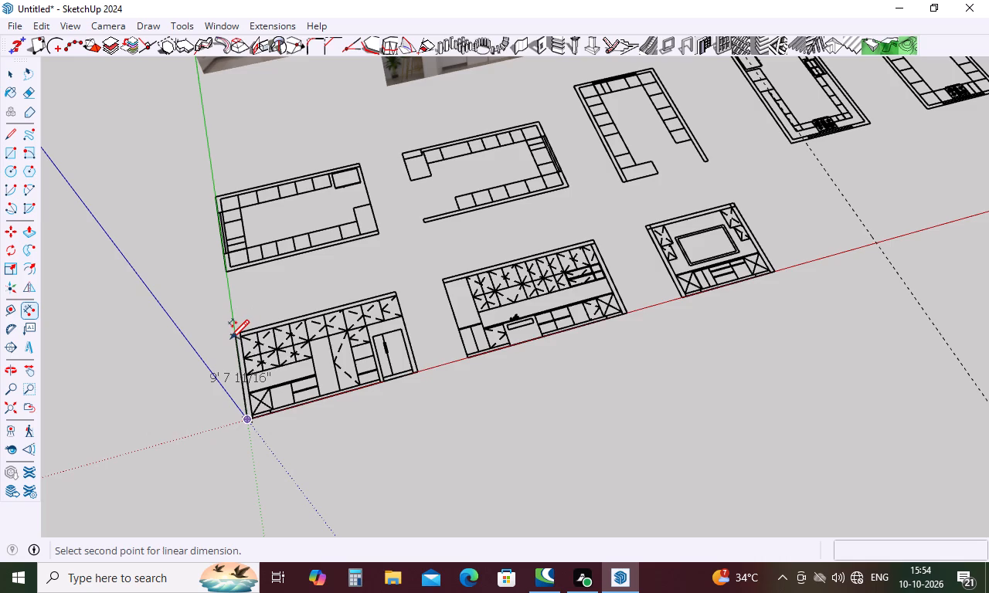
key(Escape)
scroll(189, 328, down, 5)
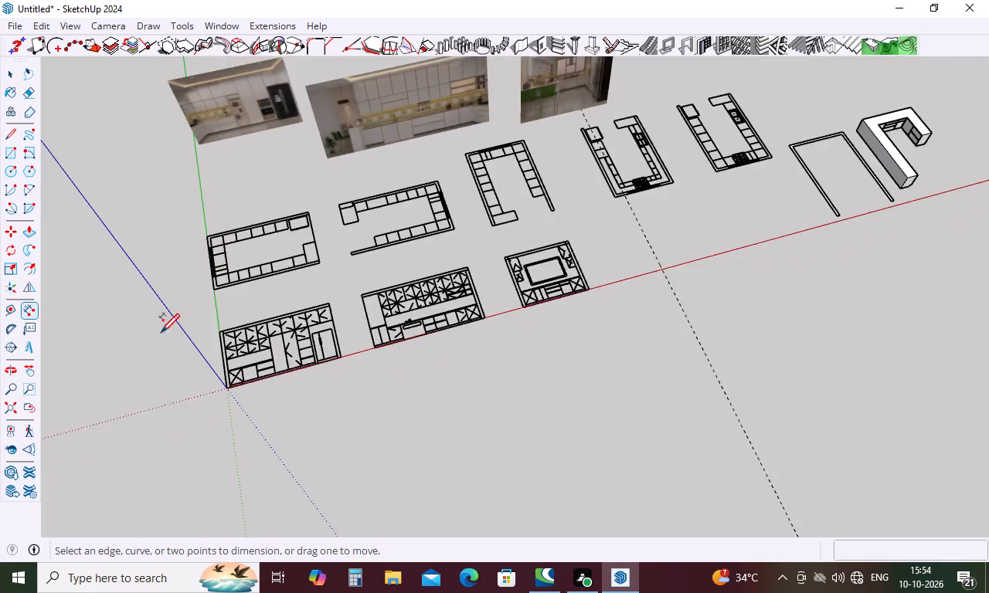
scroll(65, 334, down, 10)
scroll(450, 307, up, 12)
key(Escape)
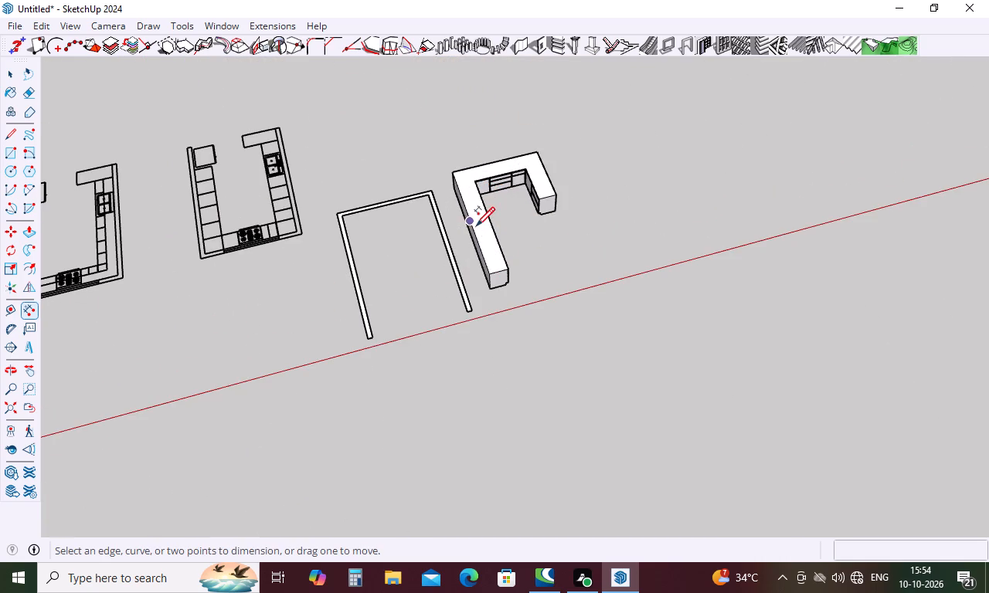
Extrude the cleaned U-shaped wall strip upward to a wall height of 10'.
key(p)
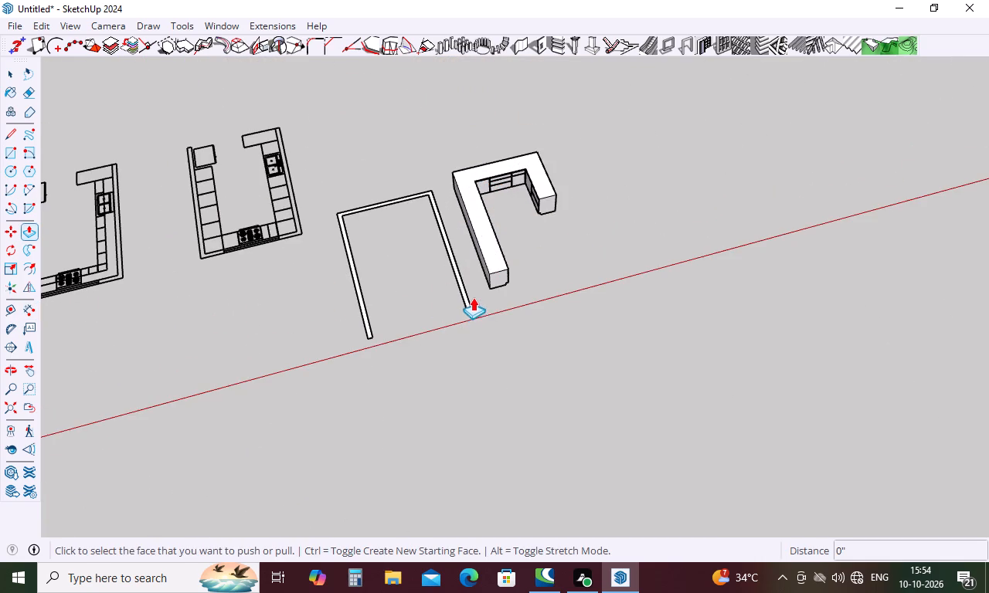
scroll(473, 296, up, 13)
click(444, 312)
scroll(468, 167, down, 6)
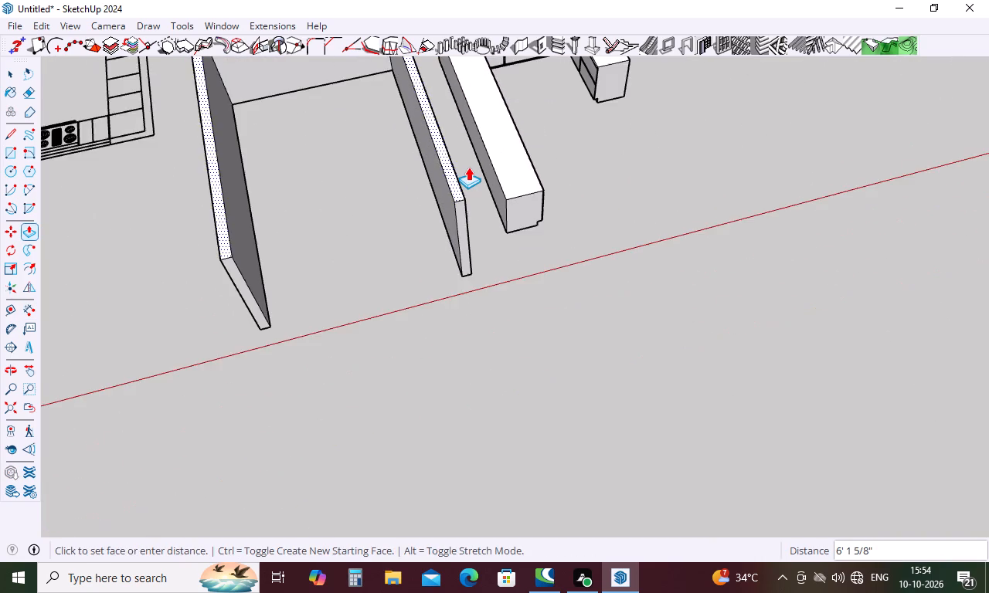
scroll(468, 167, down, 18)
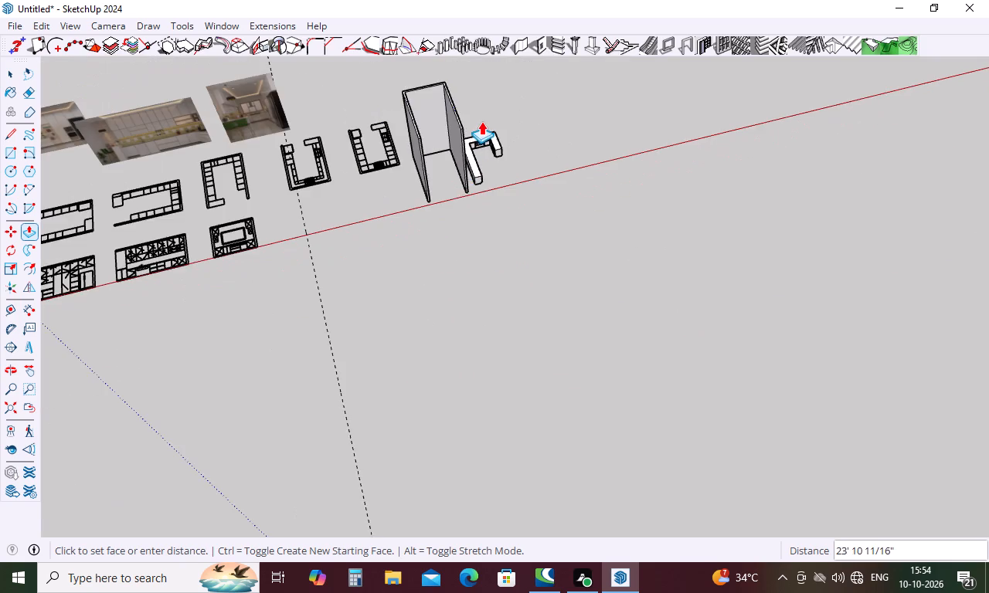
scroll(481, 122, up, 5)
key(1)
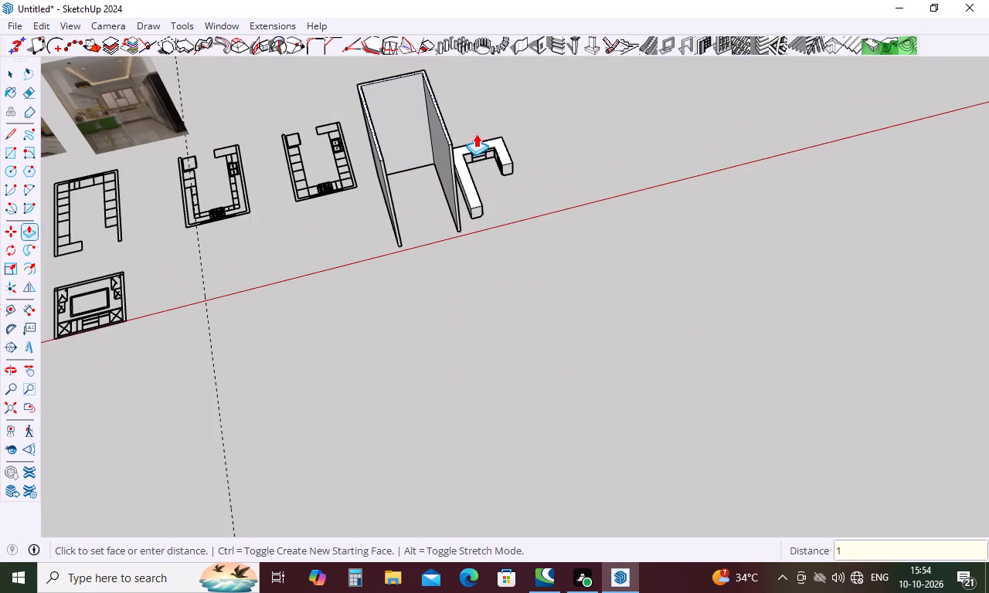
key(o)
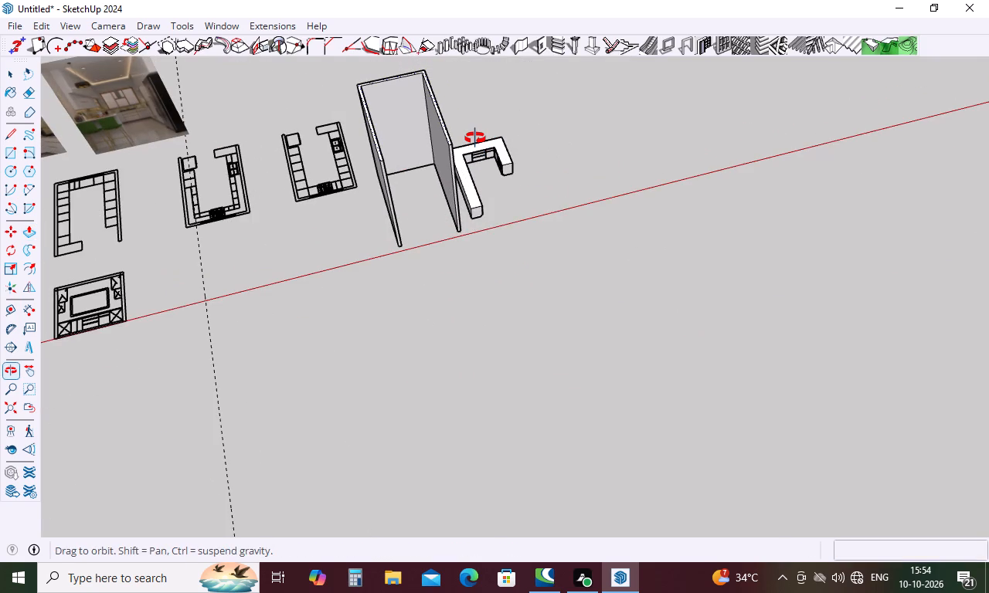
key(BackSpace)
key(1)
key(Escape)
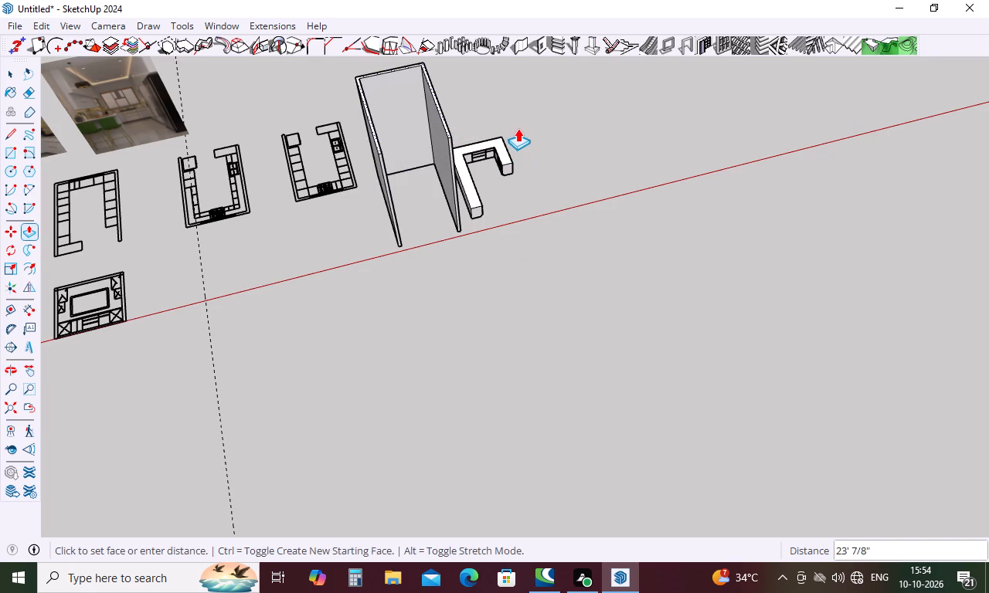
key(1)
text(0')
key(Return)
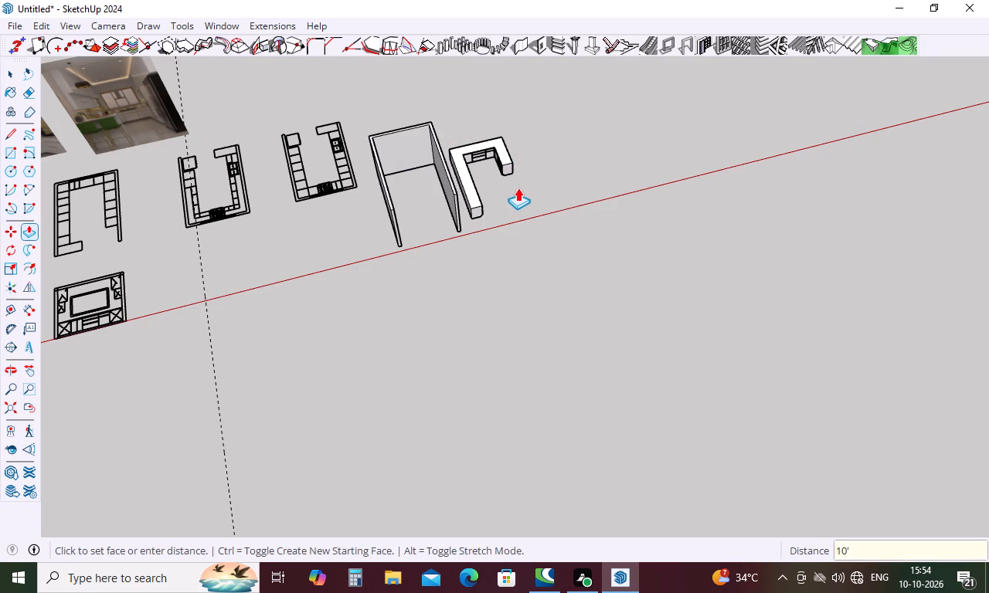
key(Escape)
Examine the extruded walls and the neighbouring base cabinet unit from several angles.
scroll(518, 210, up, 1)
middle_drag(517, 214, 441, 190)
scroll(452, 200, up, 11)
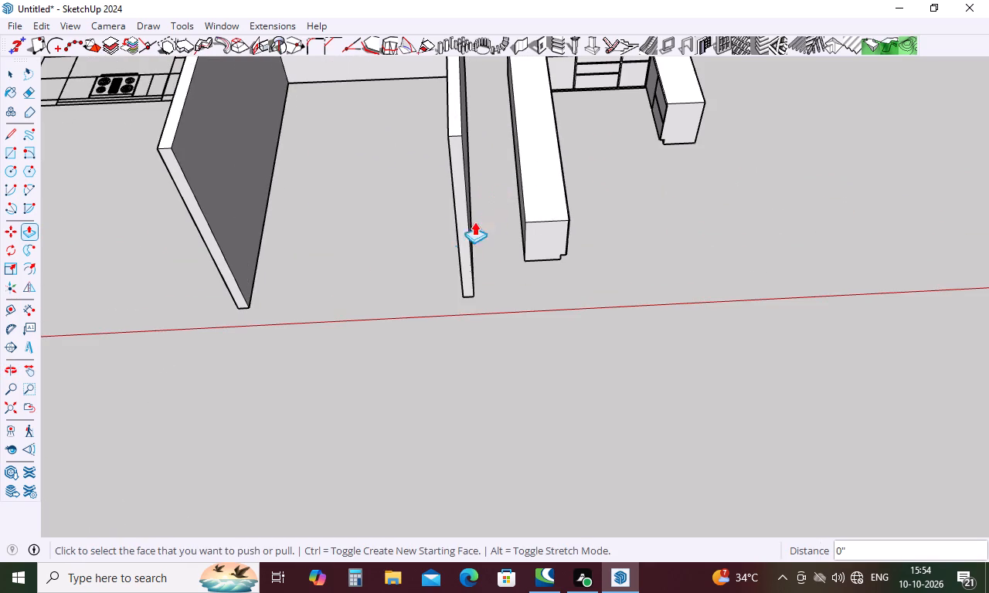
scroll(459, 266, down, 11)
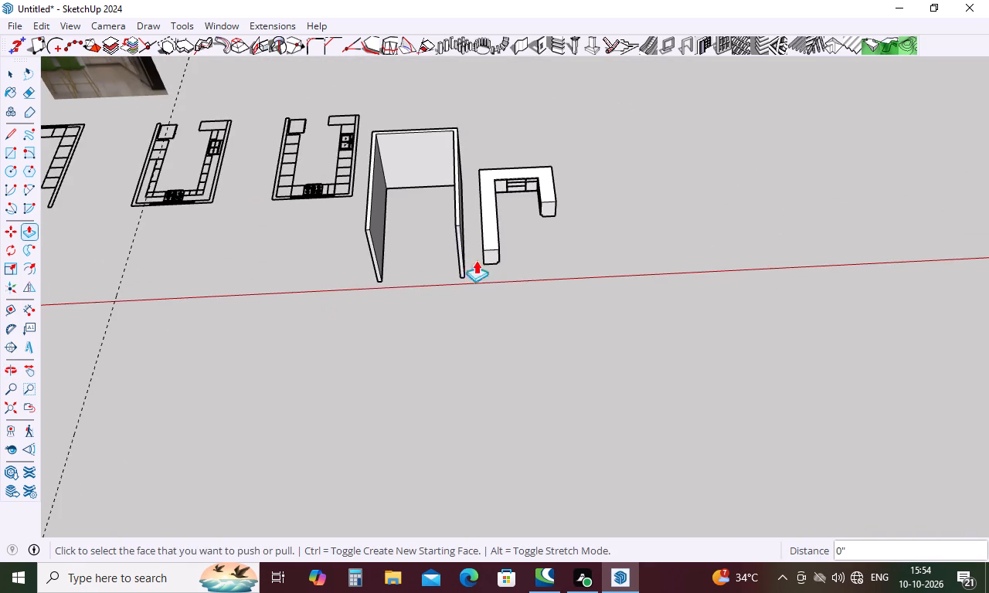
middle_drag(416, 244, 453, 102)
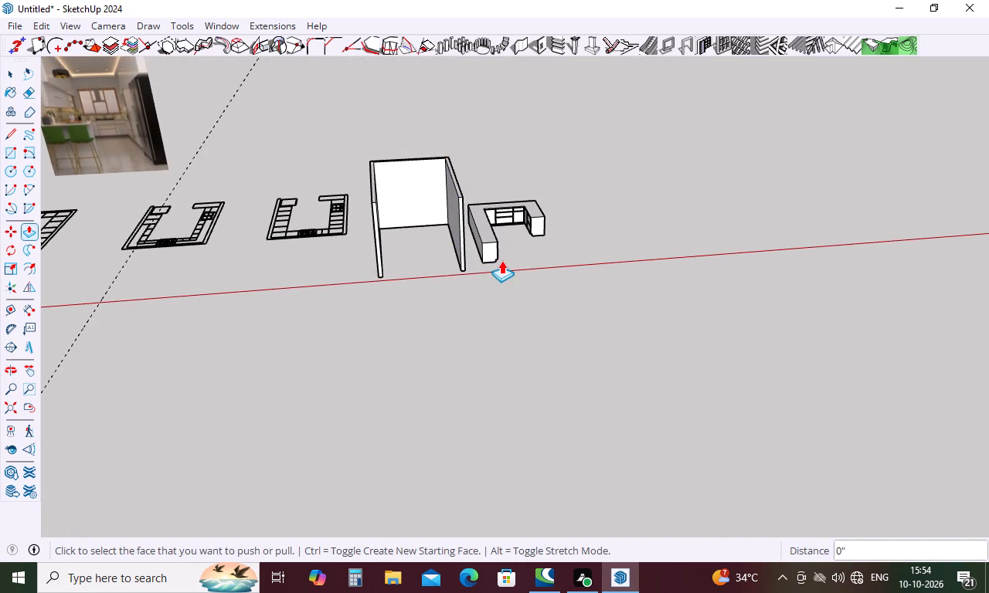
scroll(497, 239, up, 11)
middle_drag(403, 232, 471, 205)
scroll(471, 205, up, 1)
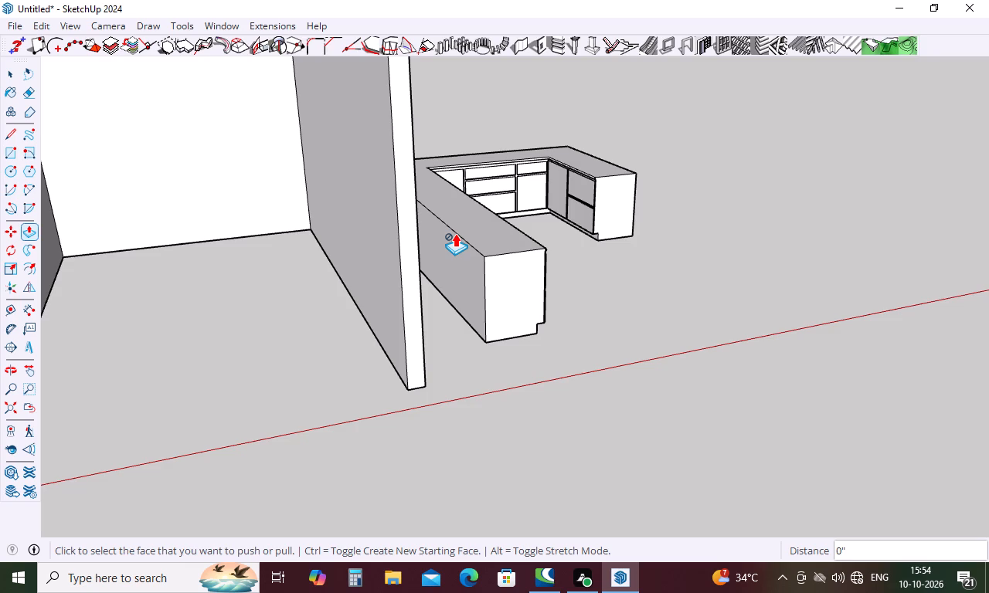
key(m)
scroll(455, 234, up, 5)
middle_drag(422, 228, 387, 219)
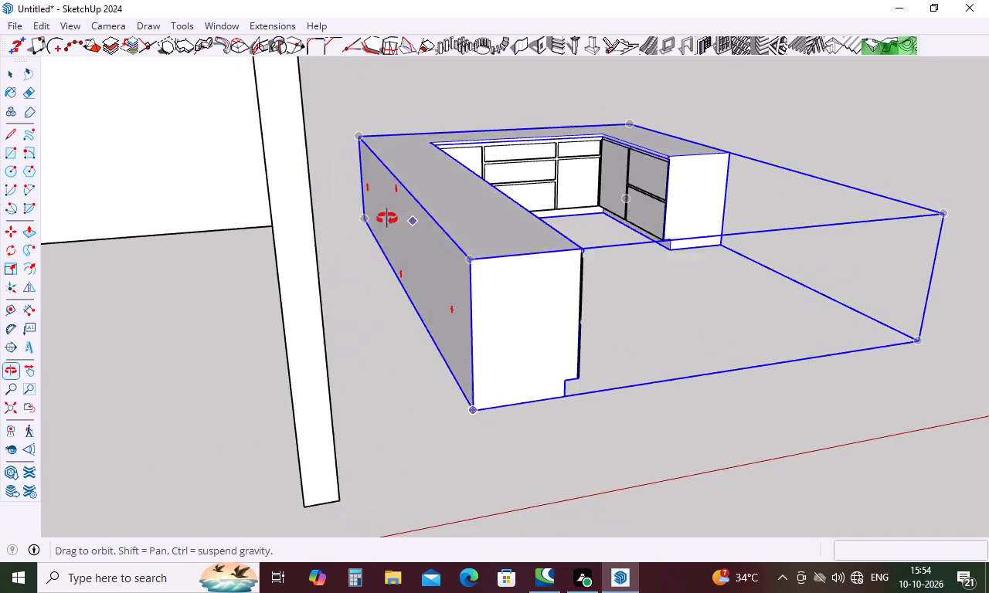
middle_drag(387, 219, 369, 223)
key(space)
scroll(454, 178, down, 11)
middle_drag(605, 208, 581, 336)
scroll(434, 218, down, 5)
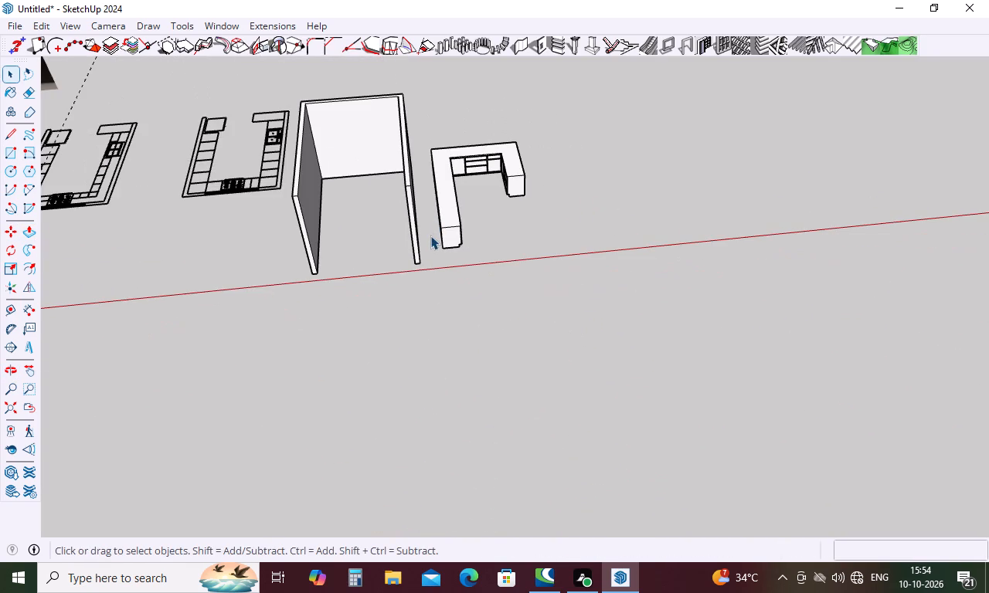
scroll(431, 233, down, 6)
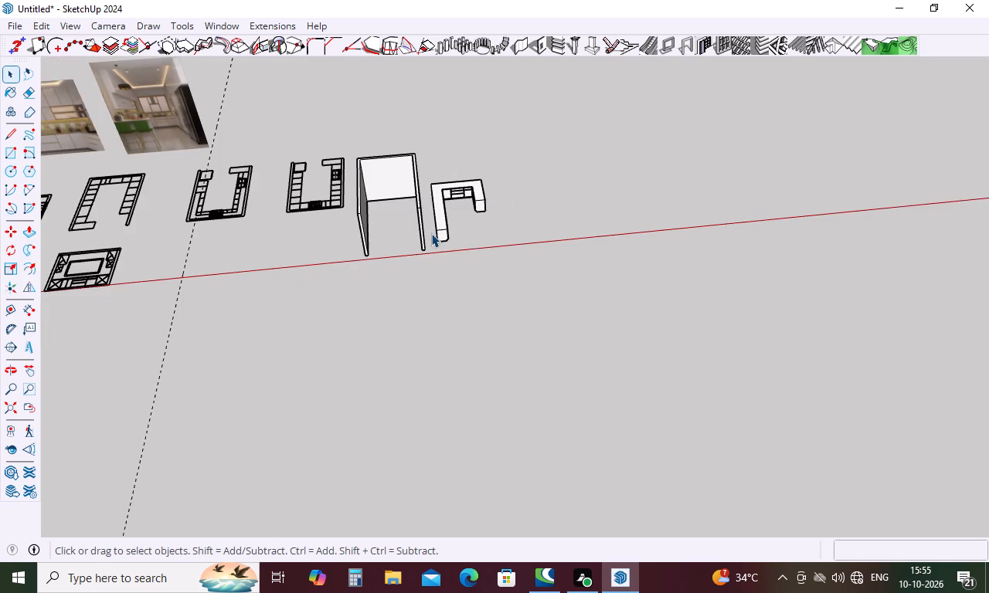
scroll(433, 232, down, 6)
middle_drag(432, 228, 423, 185)
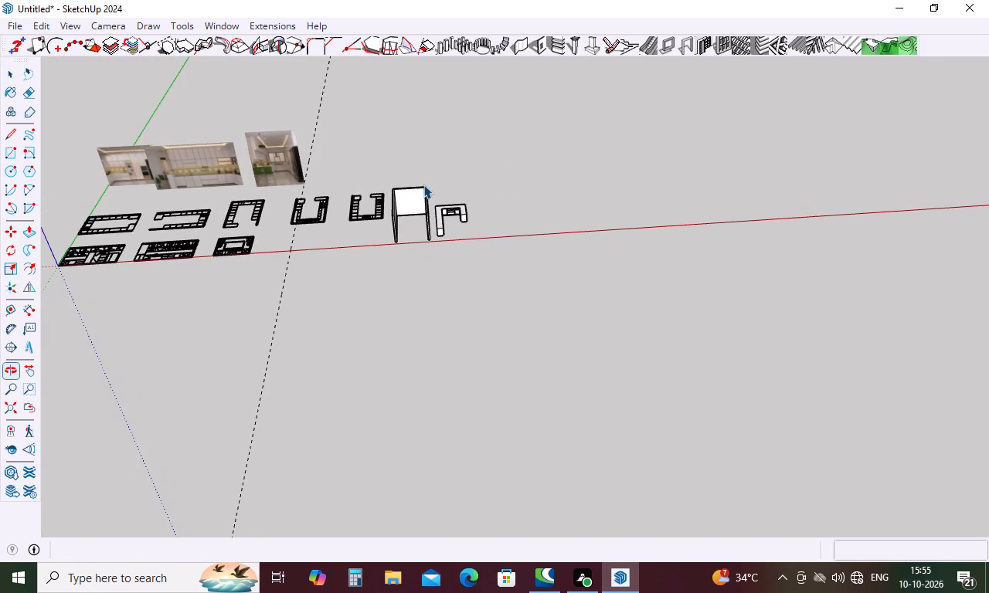
scroll(423, 205, up, 9)
middle_drag(426, 231, 461, 215)
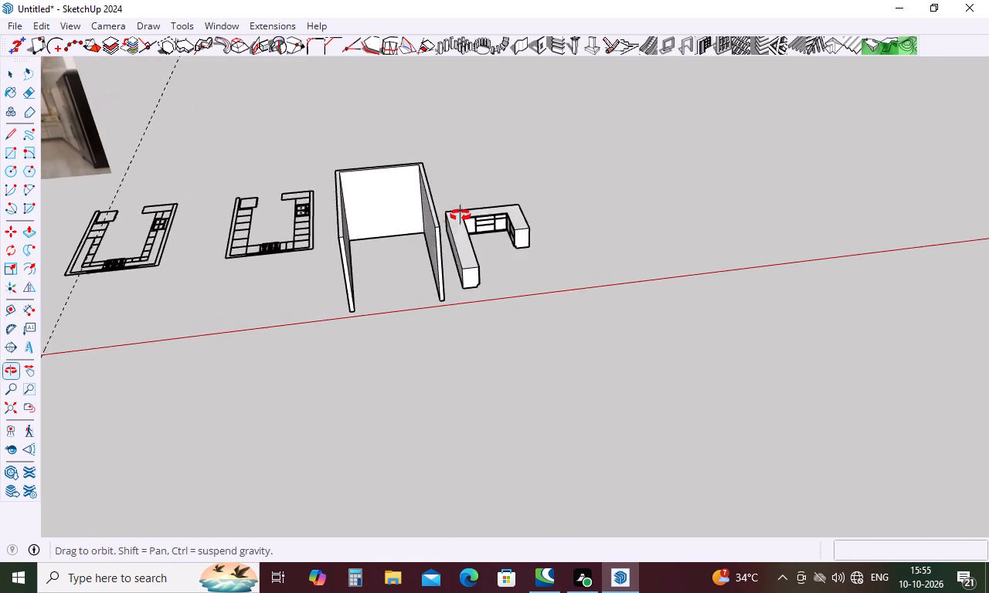
middle_drag(461, 215, 470, 207)
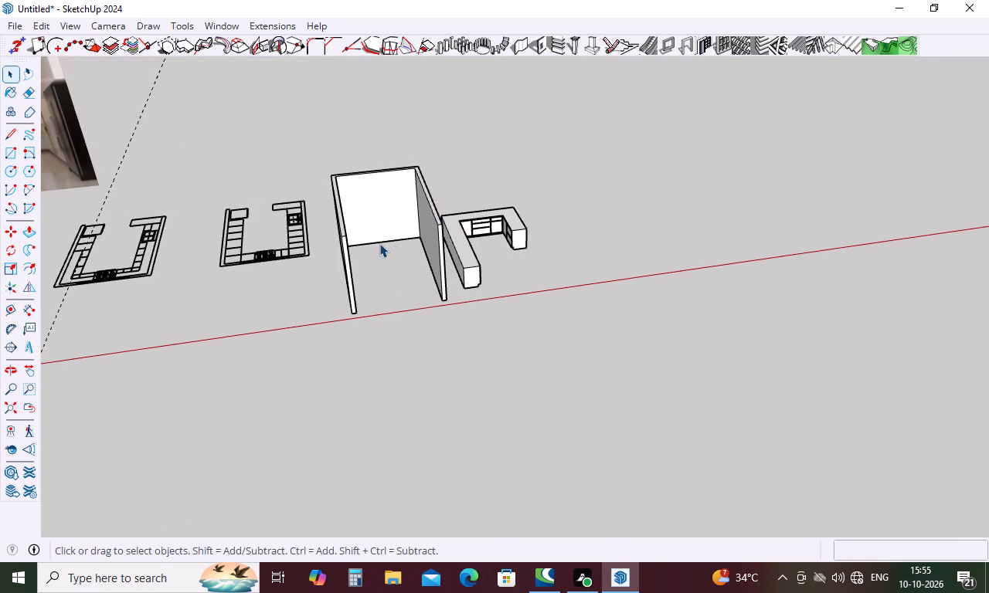
scroll(379, 243, up, 6)
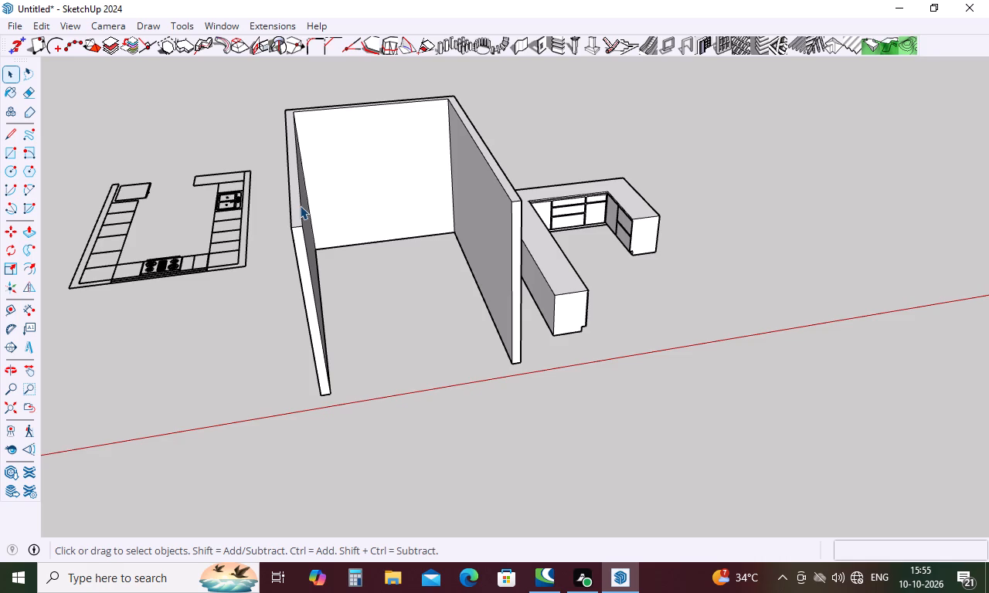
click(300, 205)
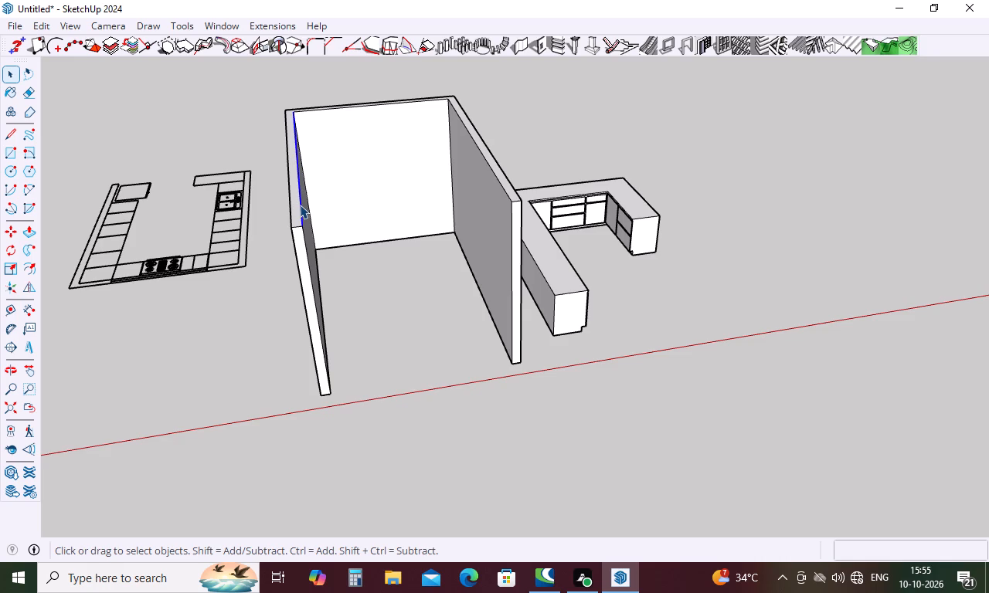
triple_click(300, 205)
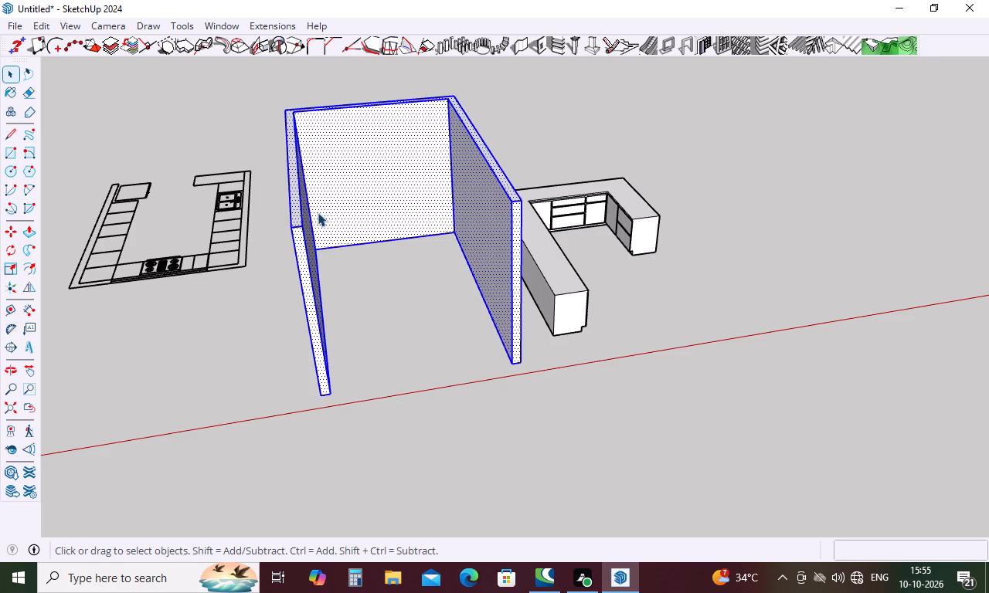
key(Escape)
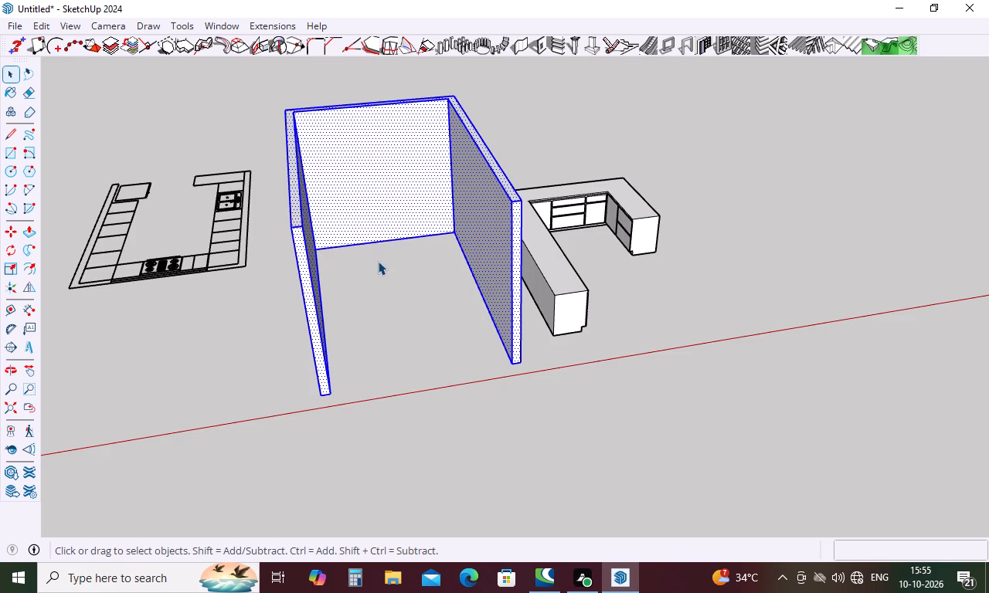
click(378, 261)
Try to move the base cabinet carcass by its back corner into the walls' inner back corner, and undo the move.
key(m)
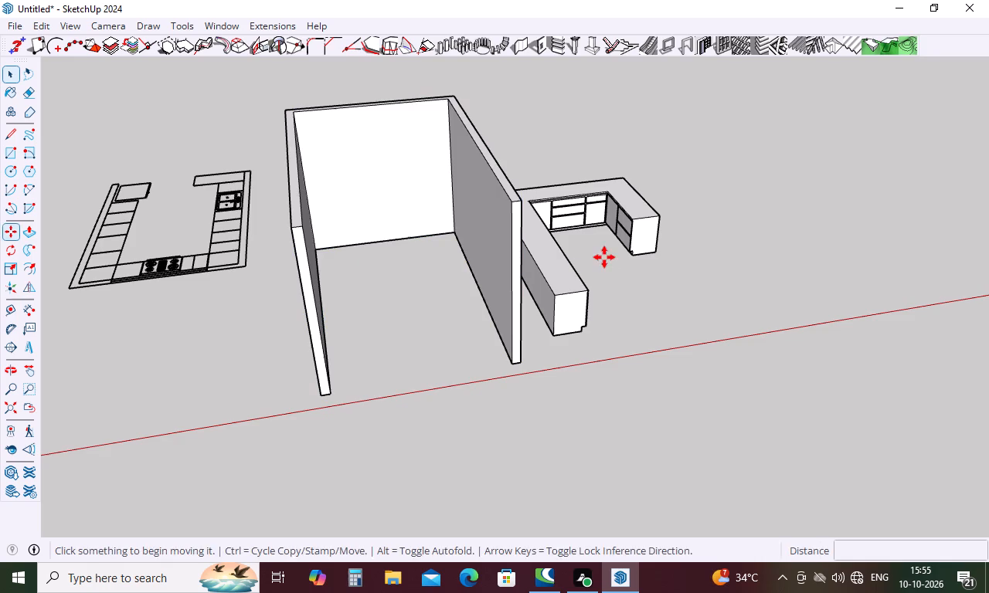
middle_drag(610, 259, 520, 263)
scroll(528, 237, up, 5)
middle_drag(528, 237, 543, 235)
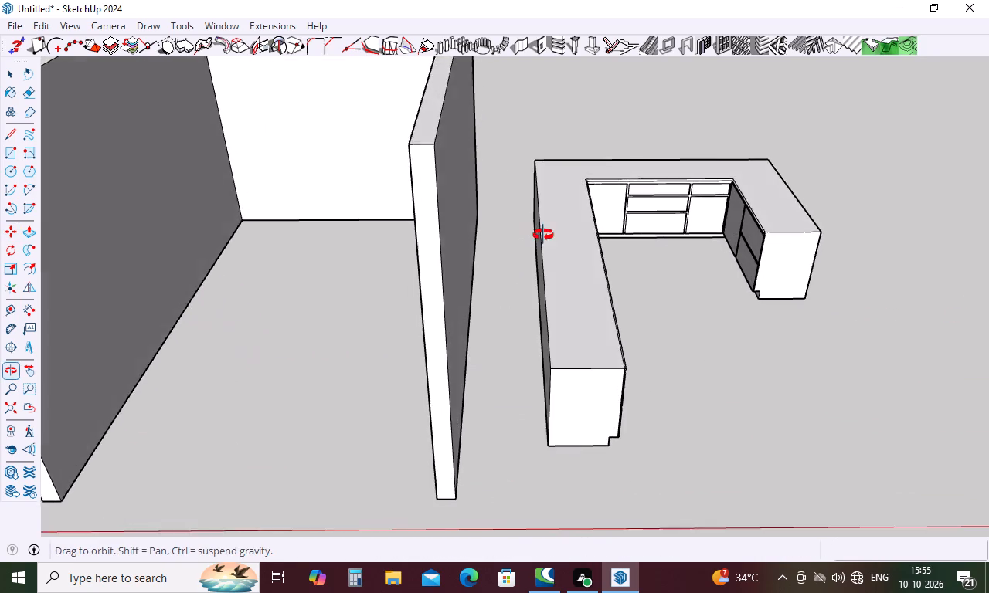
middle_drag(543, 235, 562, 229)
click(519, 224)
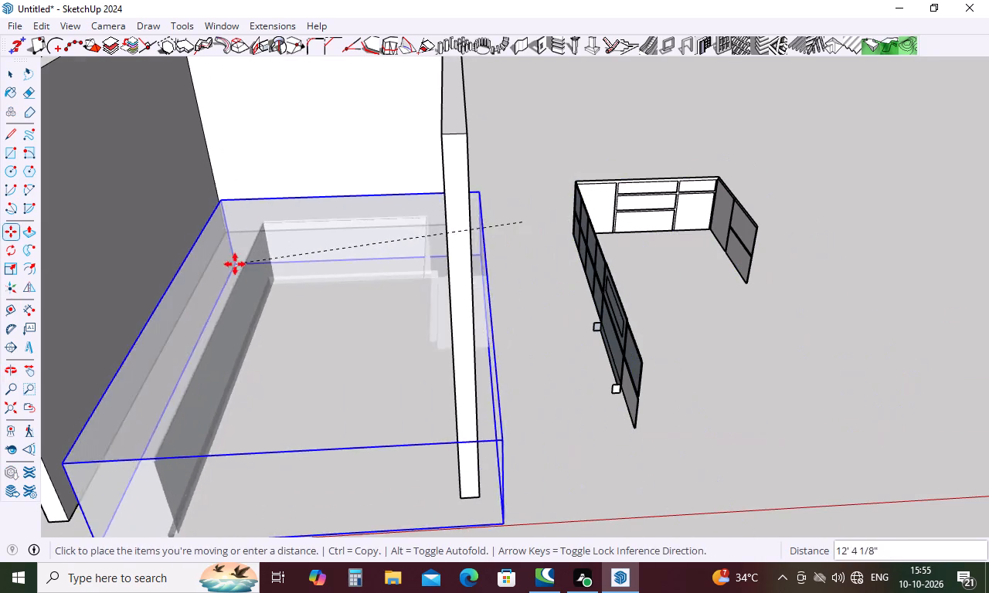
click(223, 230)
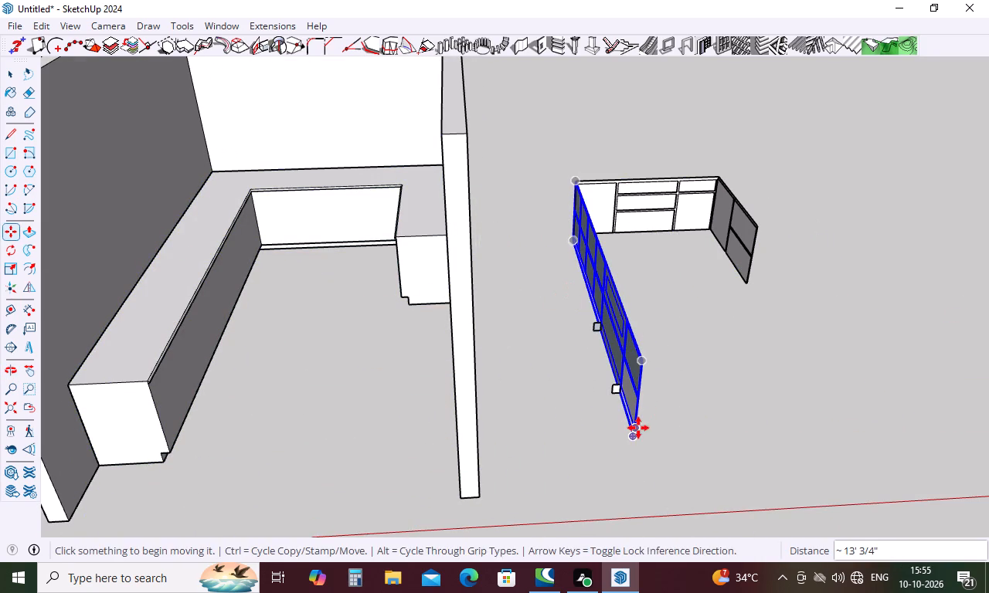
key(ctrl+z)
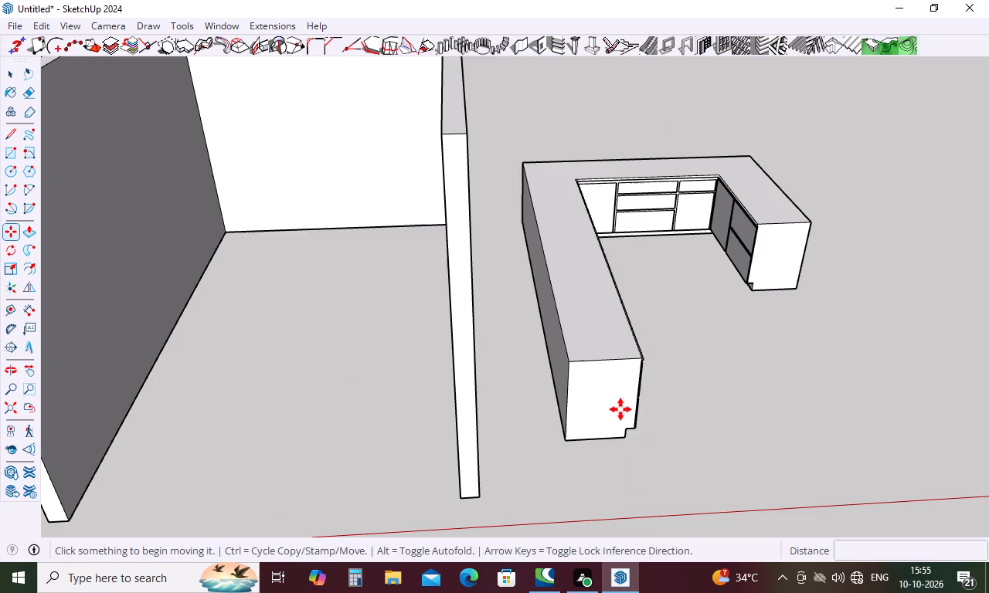
Move the complete base cabinet unit, with its drawer and door fronts, by its lower back corner into the walls' inner back corner.
key(space)
drag(495, 157, 493, 160)
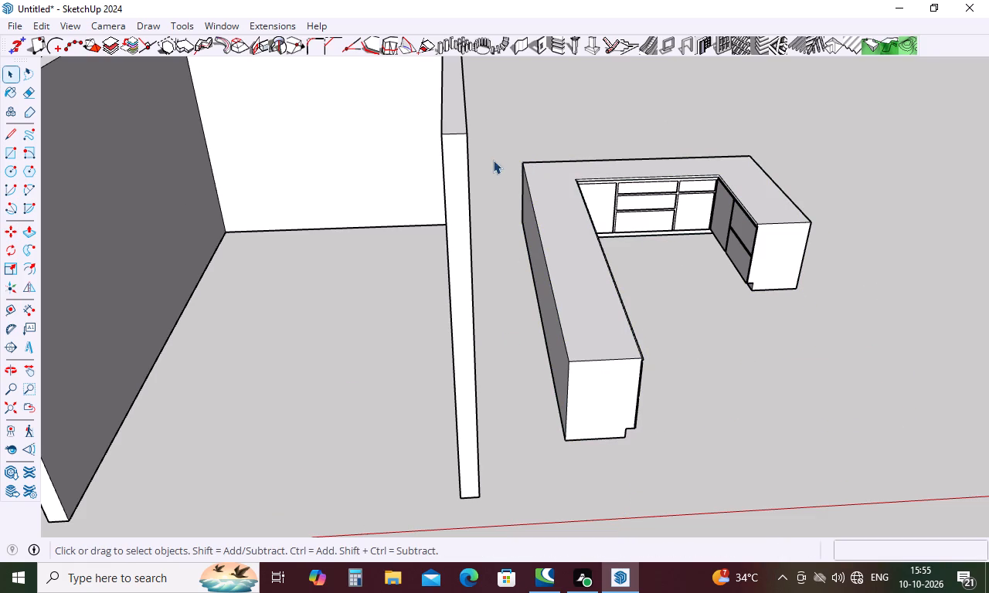
drag(493, 160, 867, 448)
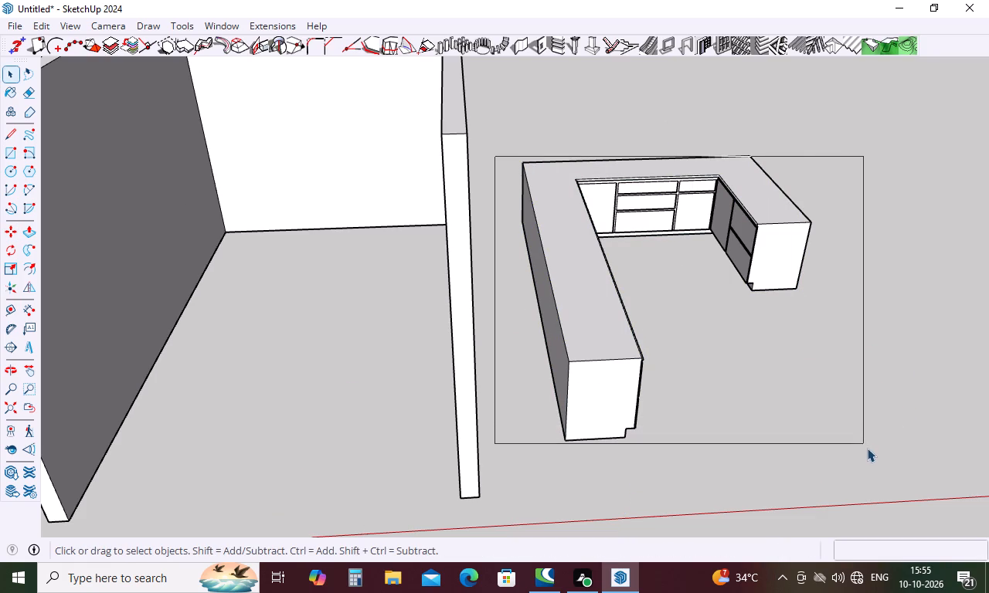
drag(867, 448, 869, 449)
middle_drag(702, 341, 646, 475)
scroll(582, 255, down, 11)
middle_drag(593, 243, 582, 360)
drag(569, 171, 568, 183)
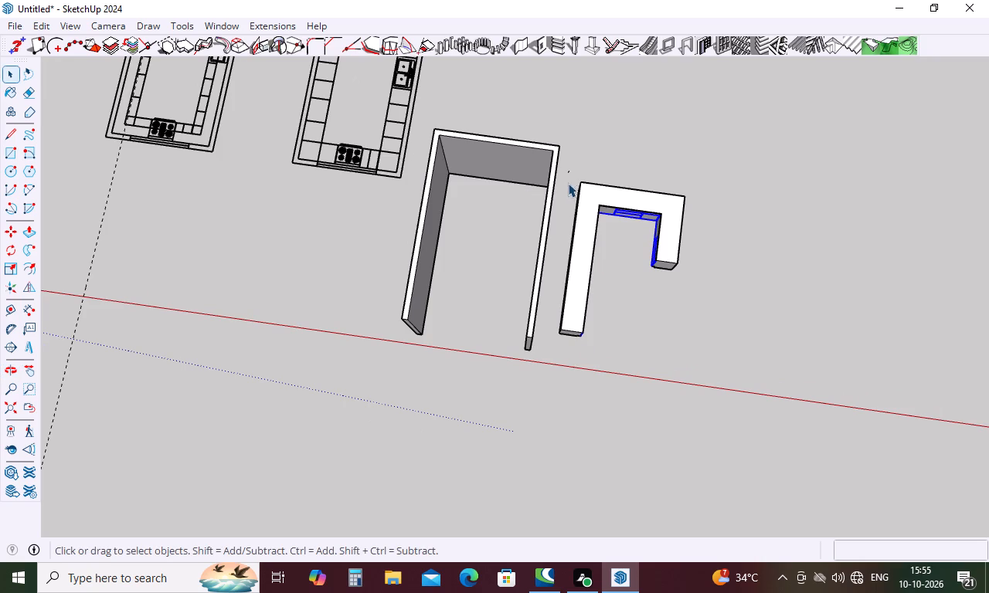
drag(568, 183, 726, 350)
drag(547, 346, 566, 284)
drag(566, 284, 855, 181)
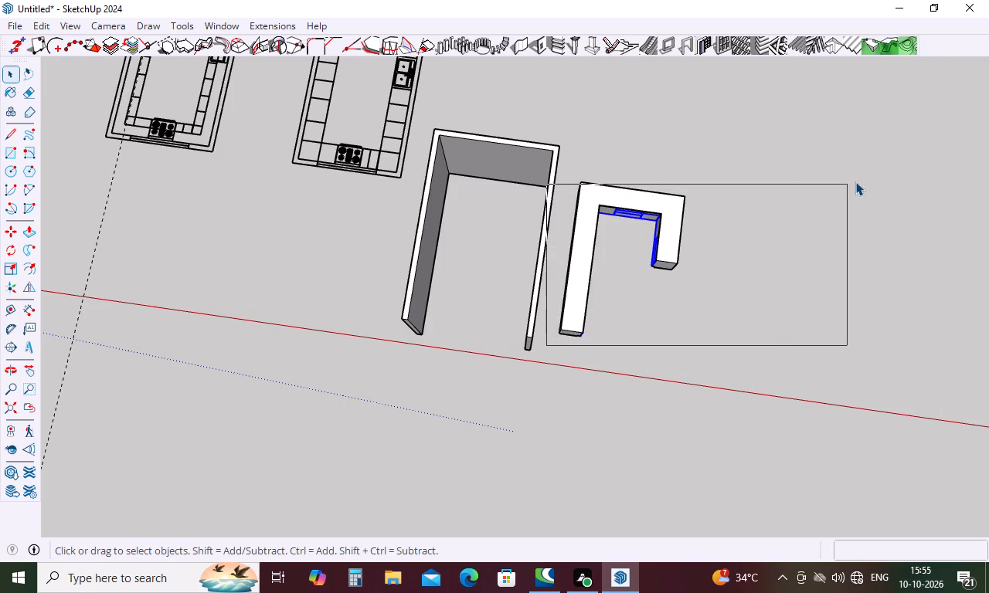
drag(855, 181, 876, 169)
middle_drag(714, 330, 784, 89)
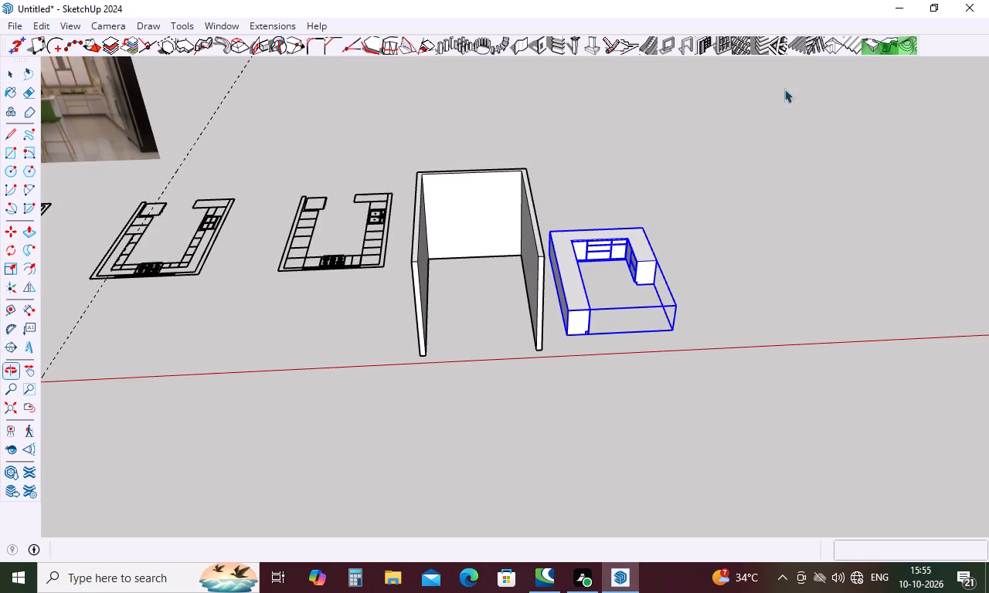
key(m)
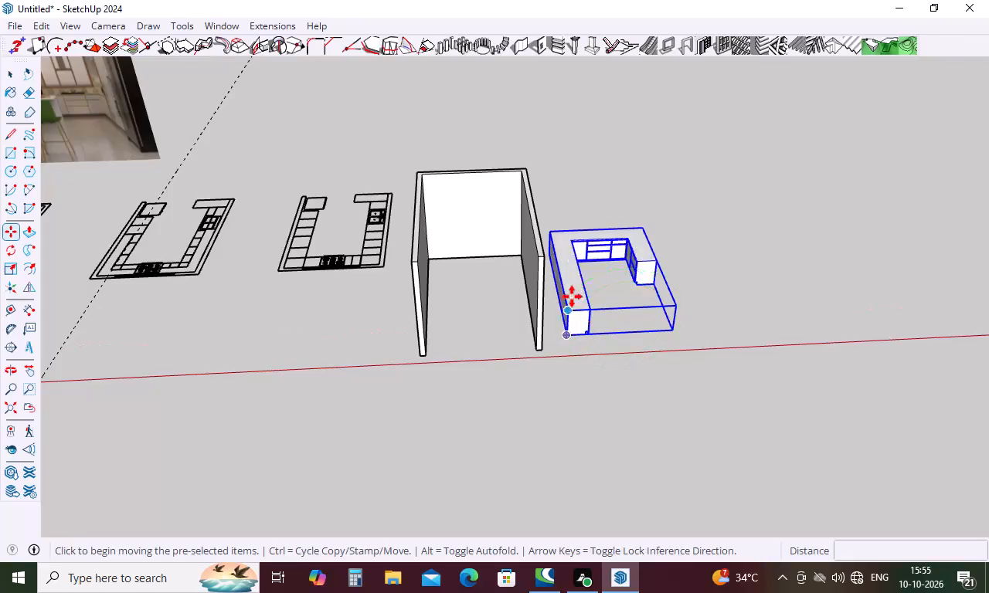
middle_drag(550, 263, 559, 262)
scroll(546, 254, up, 13)
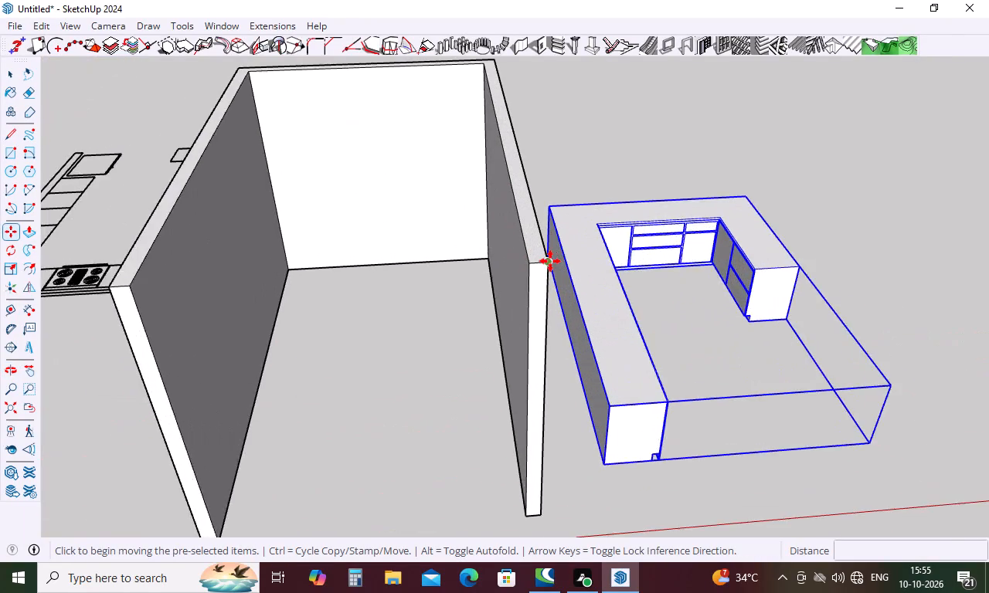
scroll(550, 261, up, 8)
click(540, 244)
scroll(664, 201, down, 5)
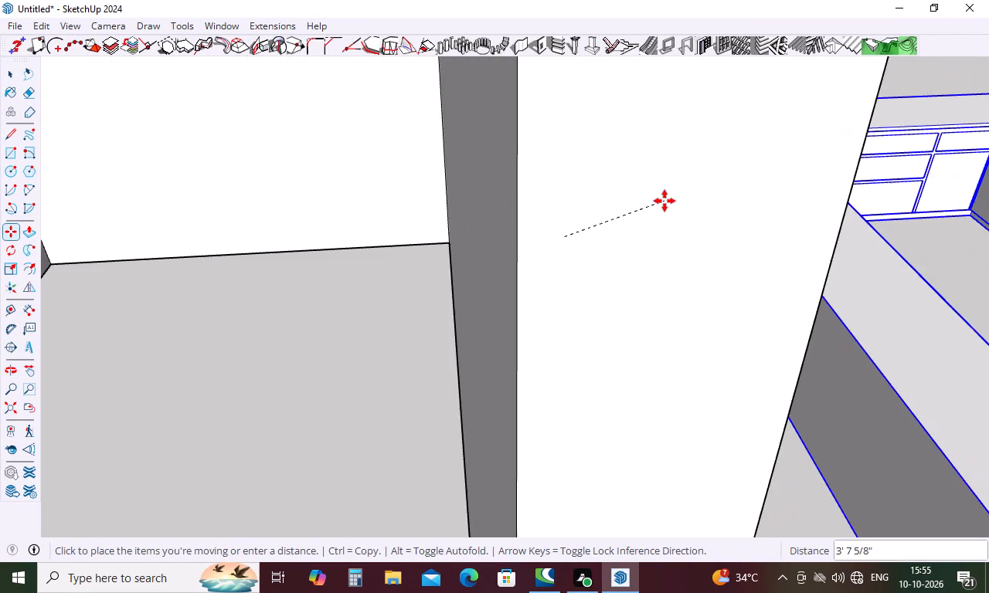
scroll(664, 201, down, 6)
scroll(178, 268, down, 5)
middle_drag(207, 273, 390, 297)
scroll(391, 298, down, 9)
middle_drag(302, 317, 240, 341)
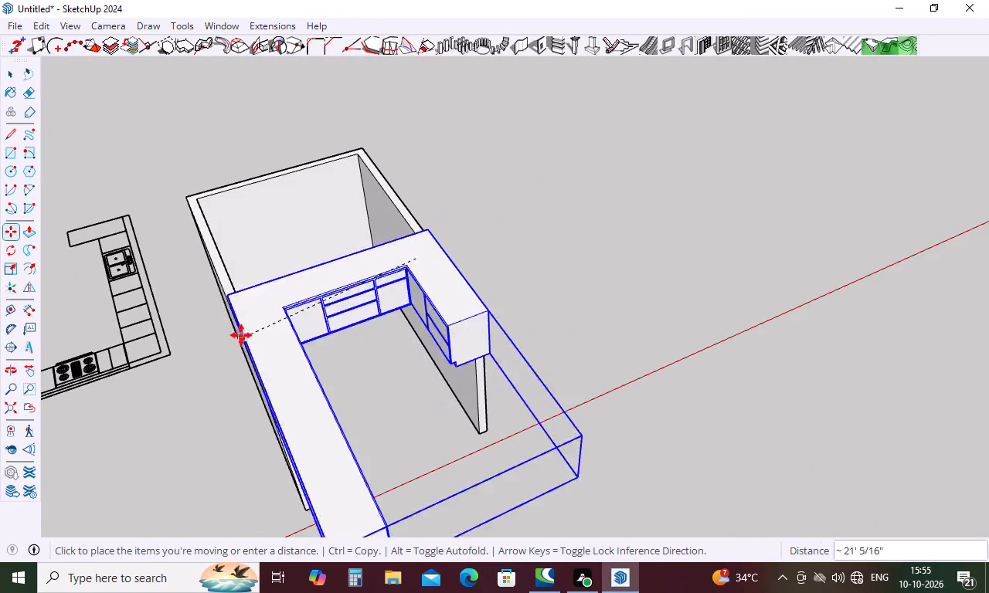
scroll(274, 311, up, 11)
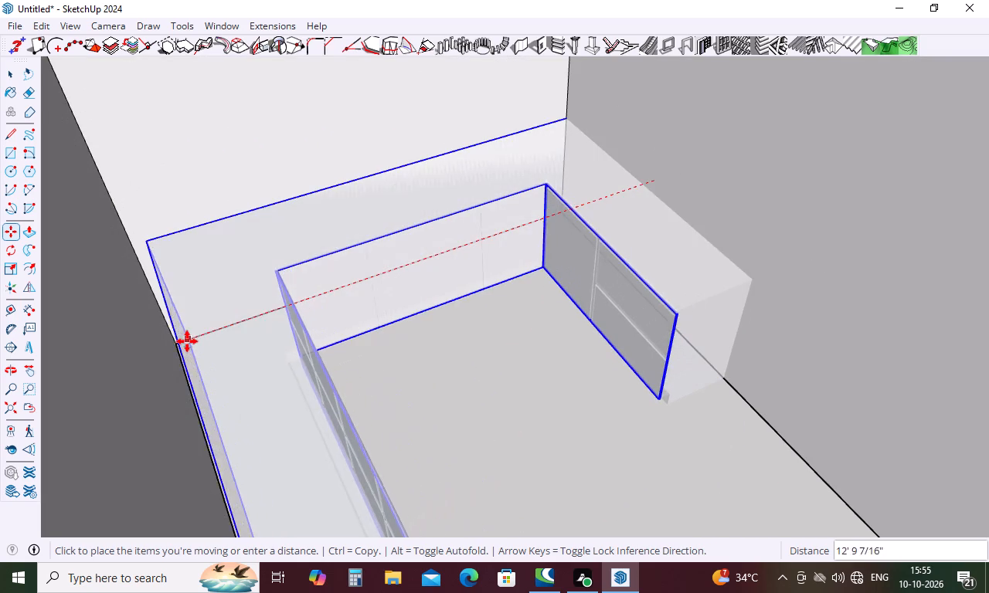
click(178, 346)
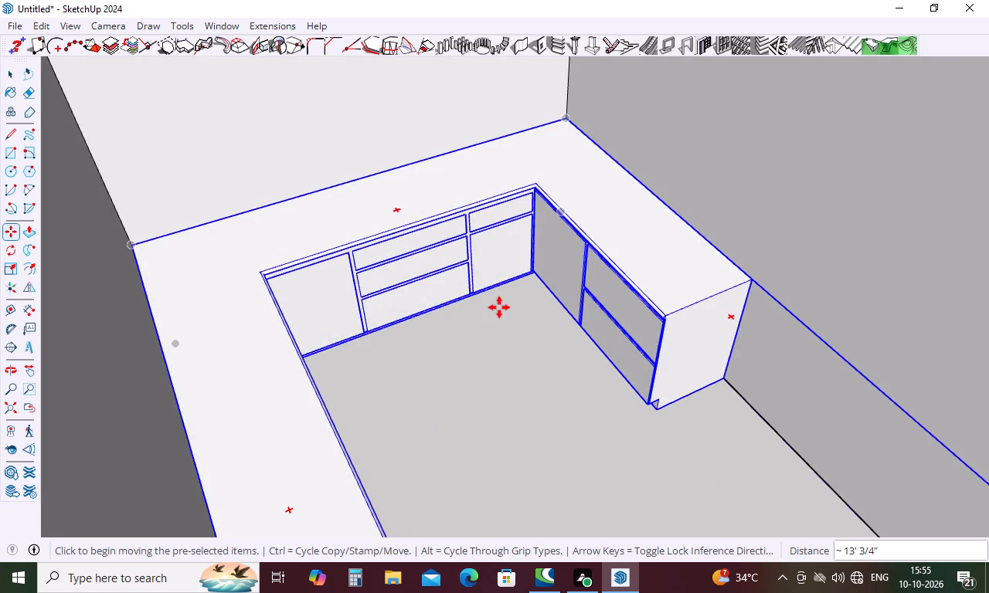
key(space)
scroll(462, 210, down, 11)
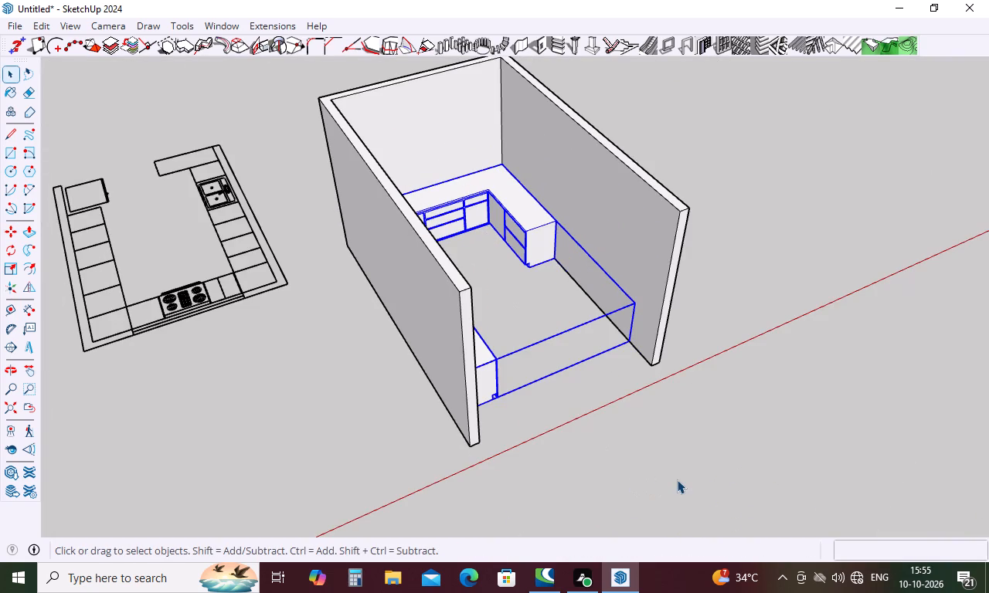
click(677, 479)
Examine the cabinet unit inside the walls and the cabinet arrangement in the kitchen reference renders.
scroll(603, 337, down, 4)
middle_drag(595, 371, 443, 405)
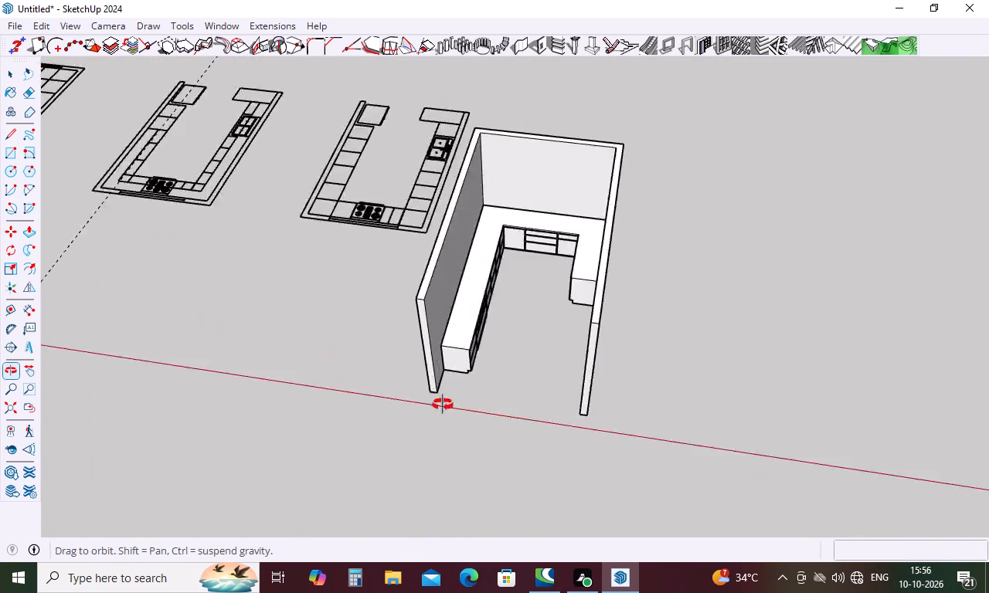
middle_drag(443, 405, 532, 206)
scroll(551, 287, down, 4)
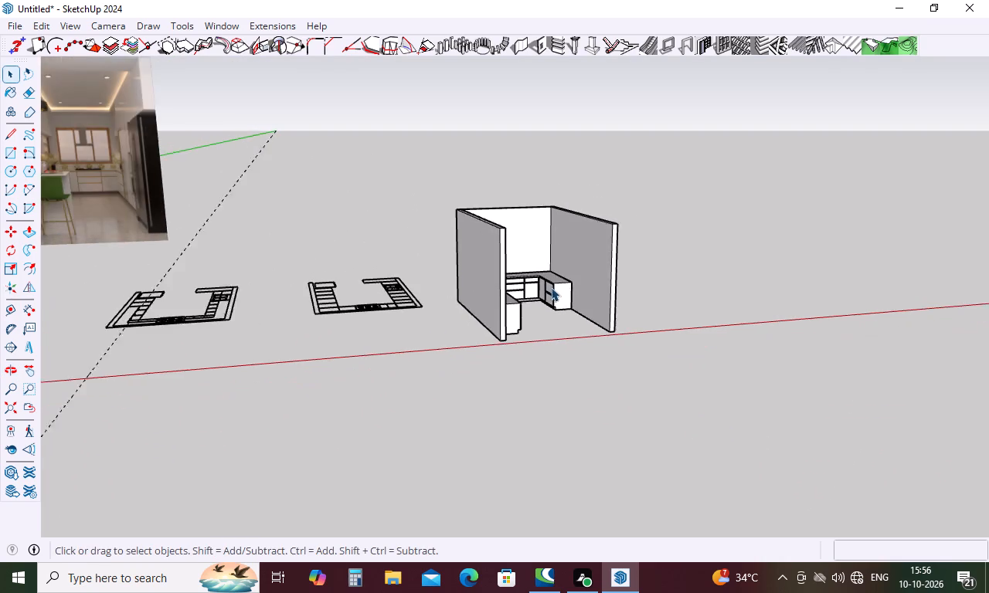
scroll(431, 290, down, 6)
scroll(291, 297, down, 5)
scroll(360, 298, down, 4)
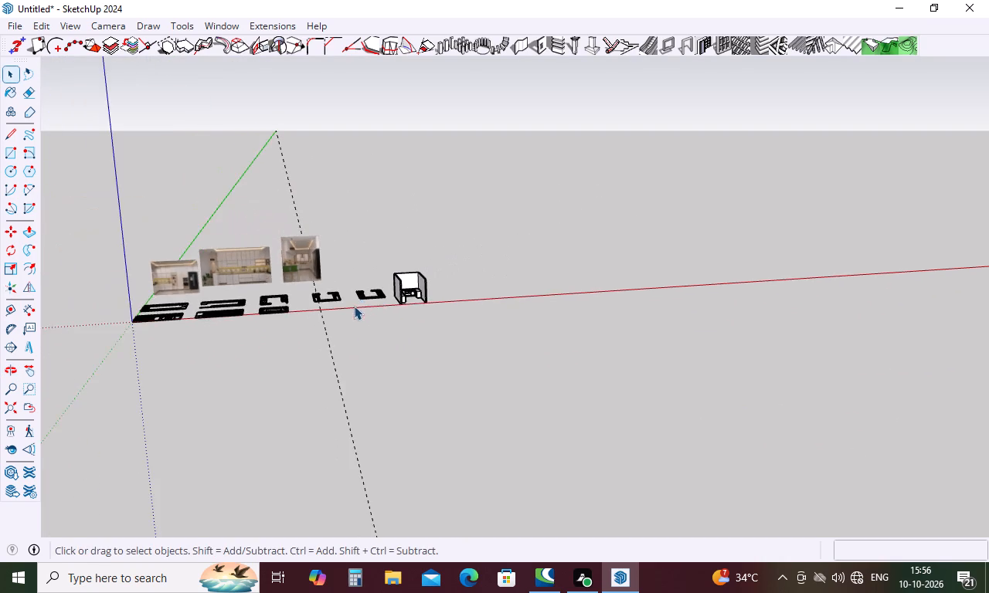
middle_drag(355, 314, 477, 366)
scroll(343, 285, up, 20)
scroll(343, 285, up, 2)
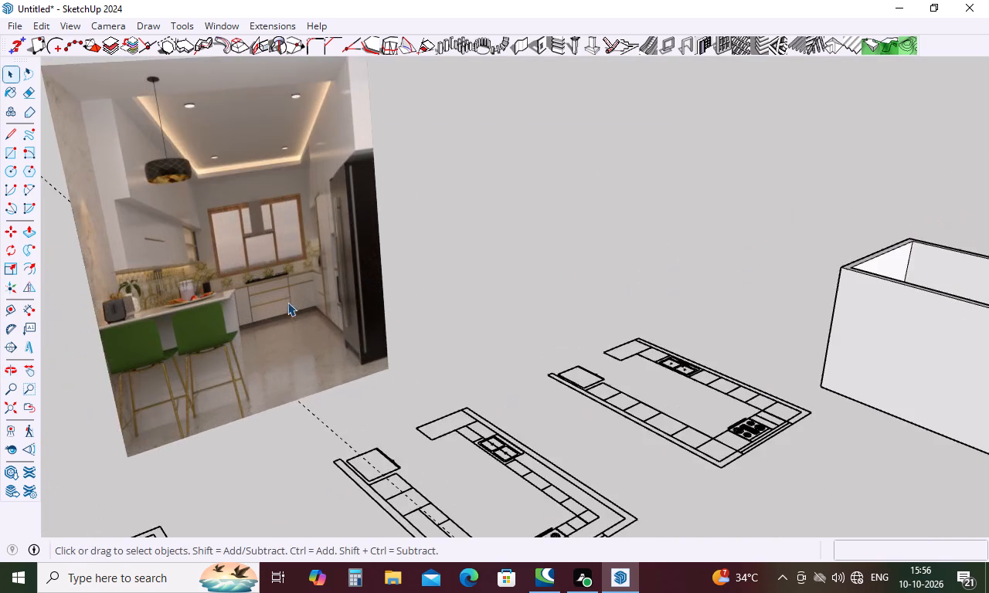
scroll(292, 307, up, 5)
middle_drag(311, 317, 354, 322)
scroll(365, 250, down, 7)
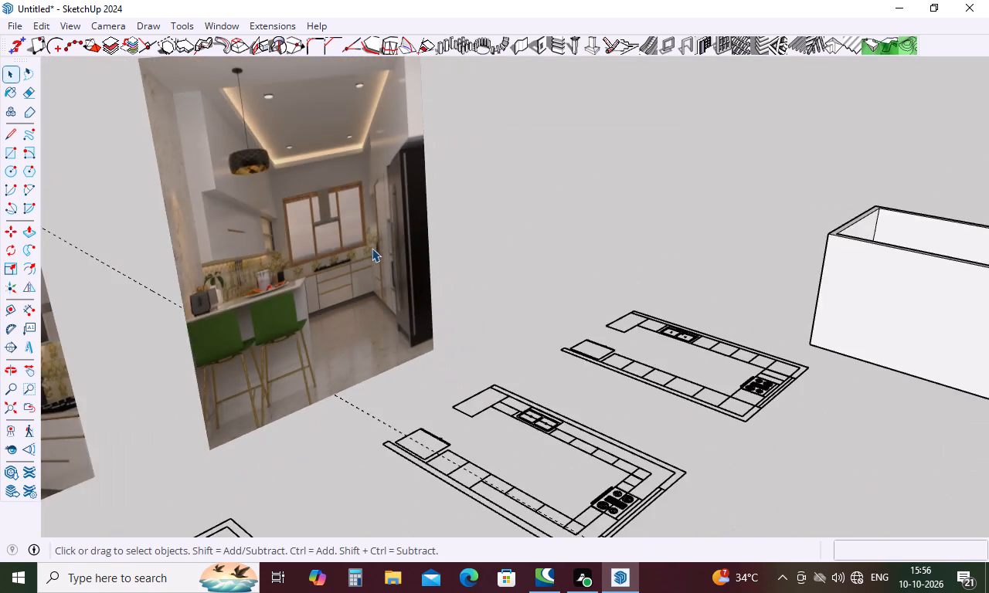
scroll(372, 248, down, 14)
scroll(164, 322, down, 4)
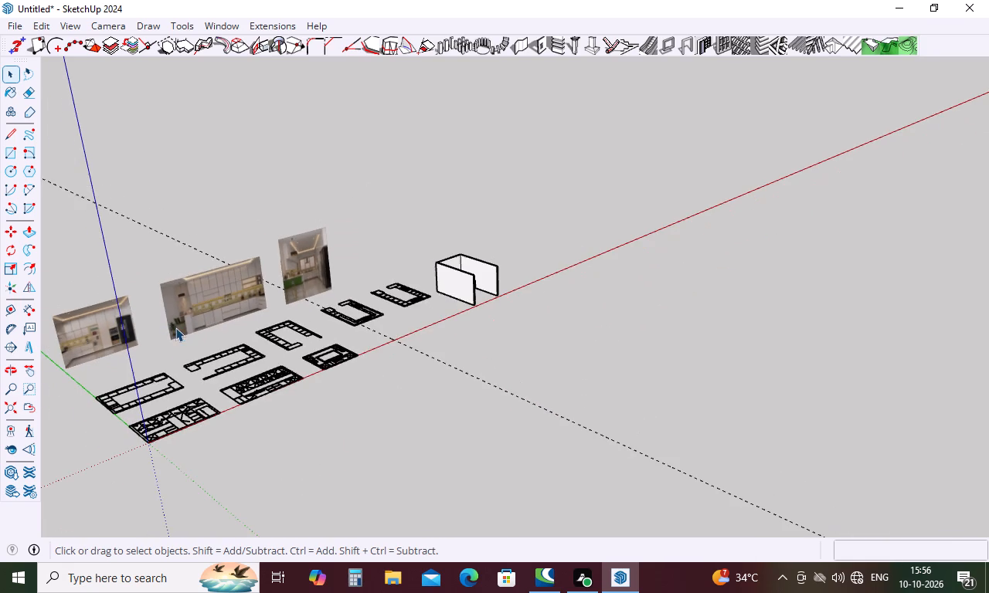
scroll(175, 327, down, 1)
scroll(49, 343, up, 4)
scroll(110, 344, up, 5)
scroll(110, 328, down, 1)
scroll(93, 345, up, 11)
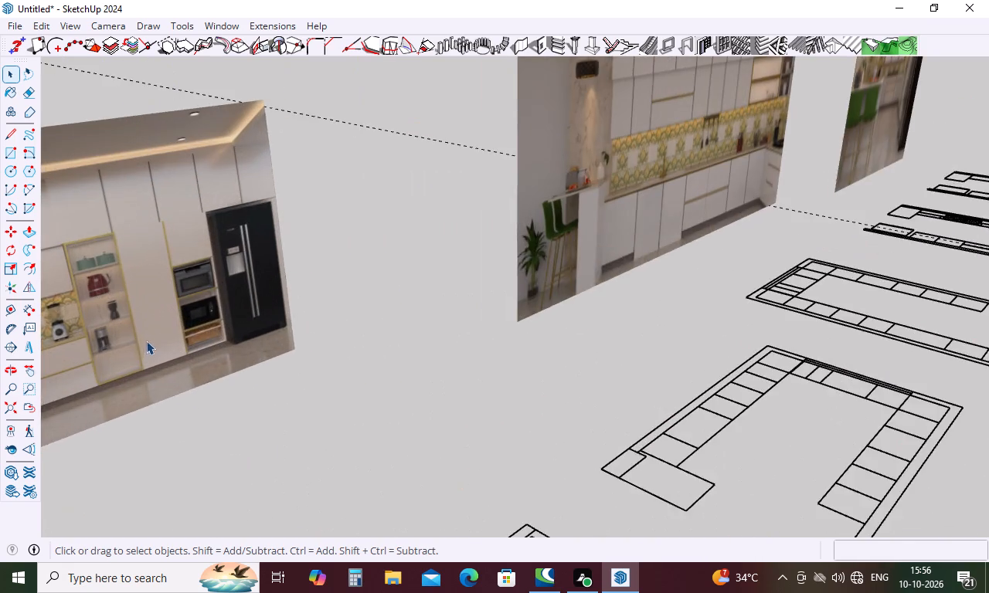
scroll(286, 317, down, 12)
scroll(225, 325, up, 12)
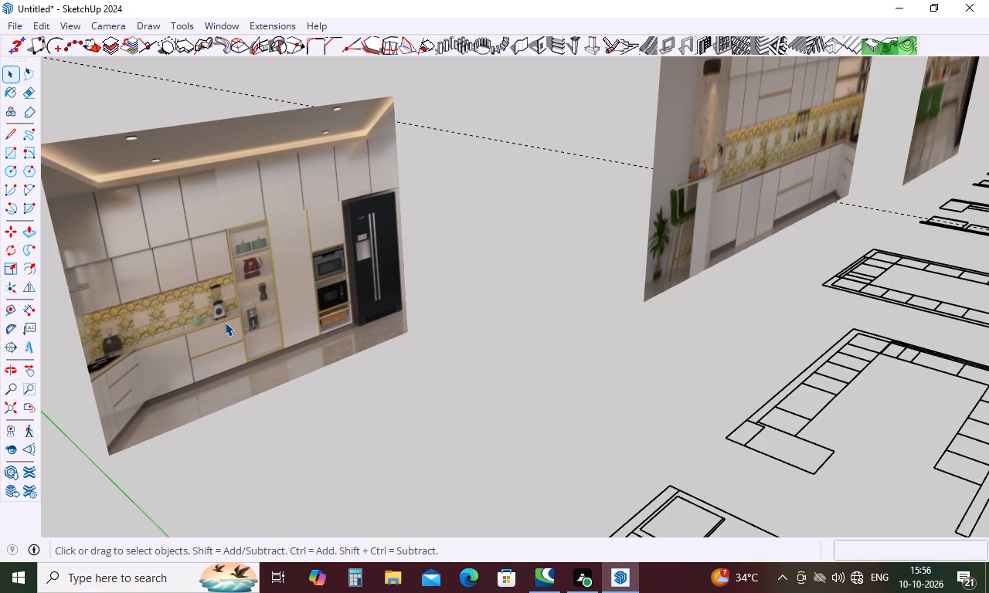
scroll(257, 237, down, 9)
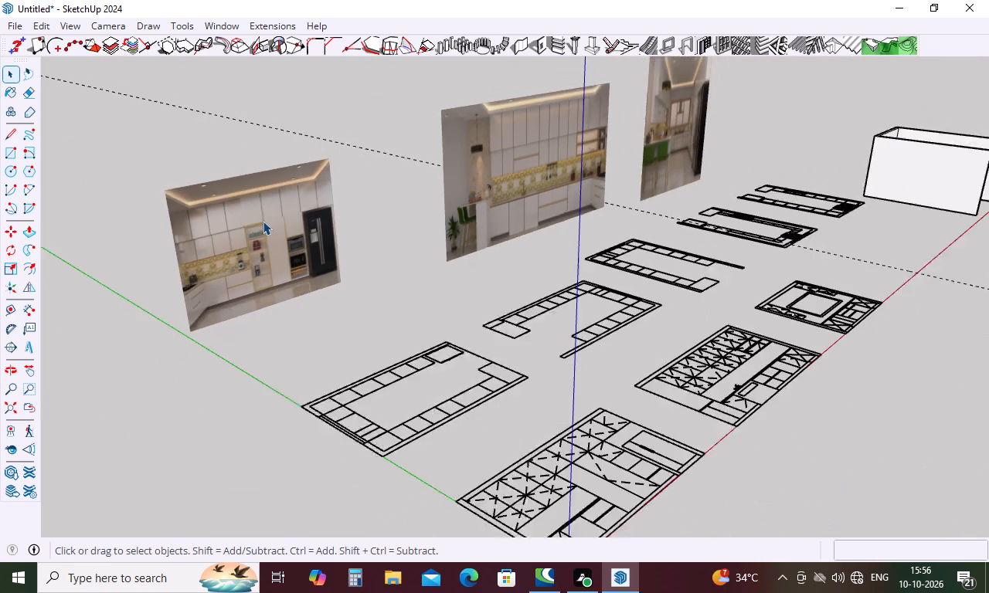
Look over the kitchen plans and elevations and compare them with the reference renders.
middle_drag(357, 296, 335, 349)
scroll(317, 306, down, 4)
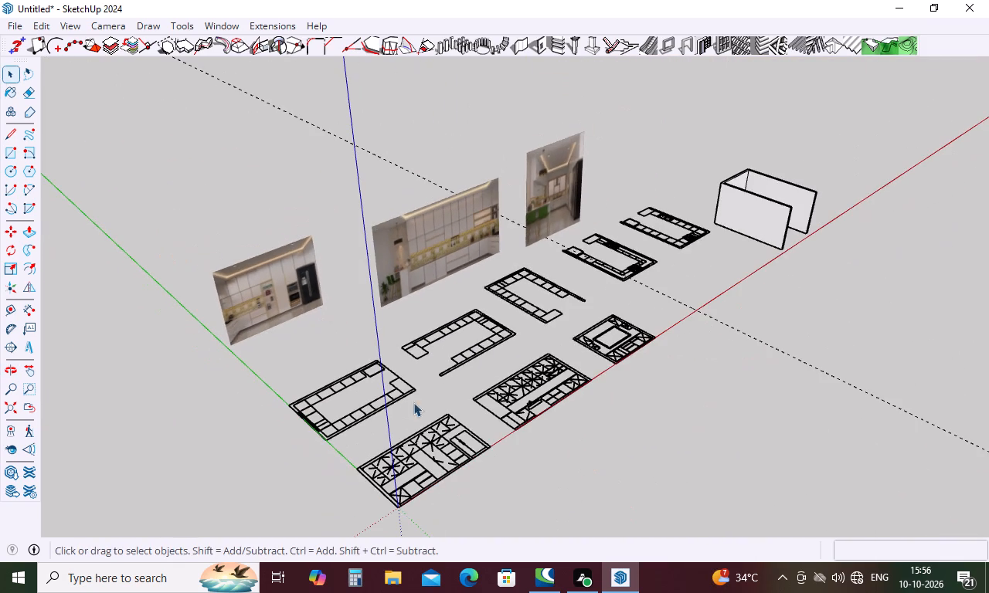
scroll(477, 473, up, 4)
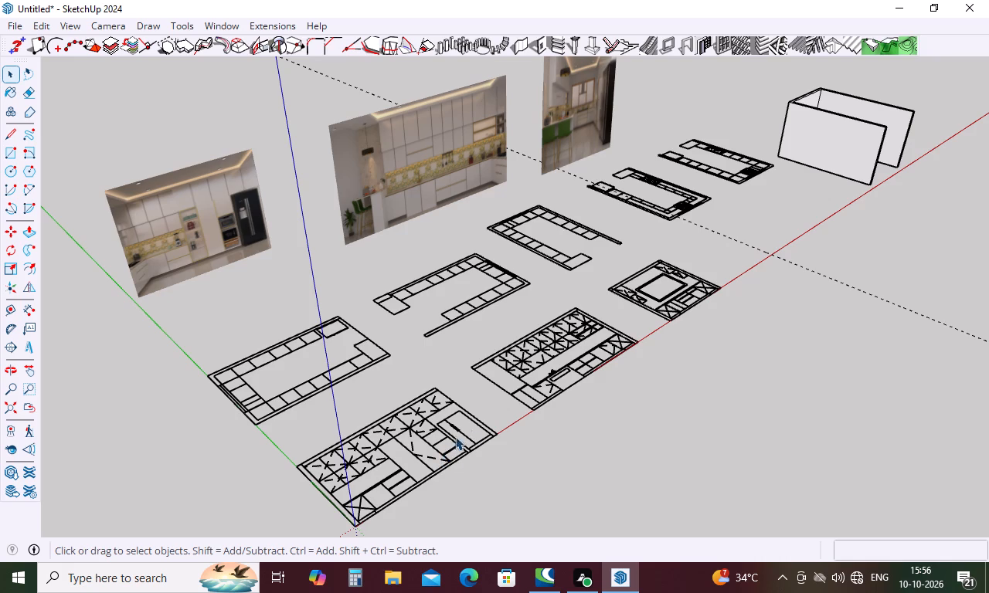
scroll(740, 266, up, 4)
scroll(662, 335, down, 5)
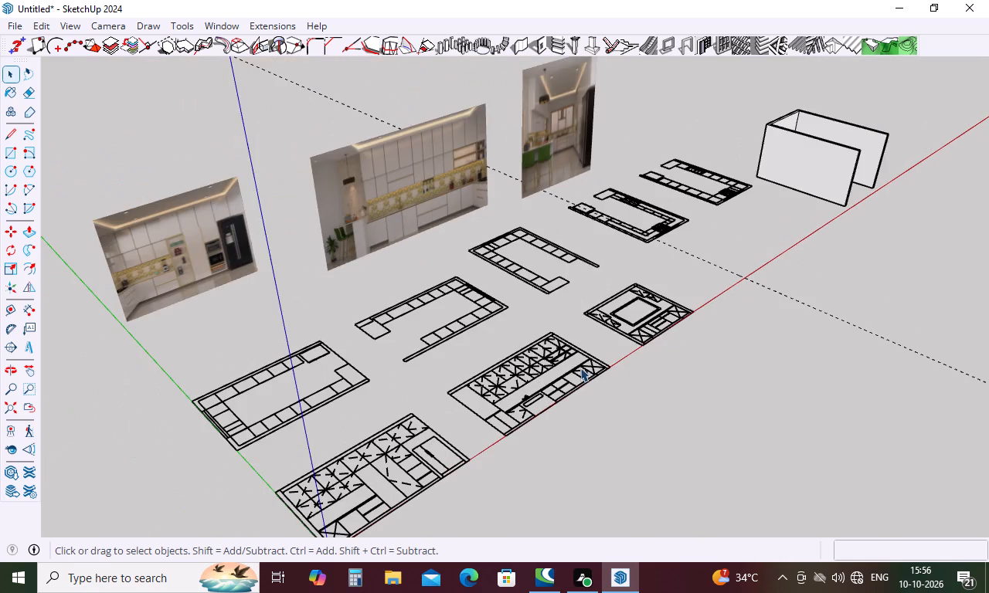
scroll(580, 368, down, 5)
middle_drag(508, 466, 398, 505)
scroll(338, 475, up, 11)
scroll(339, 451, down, 5)
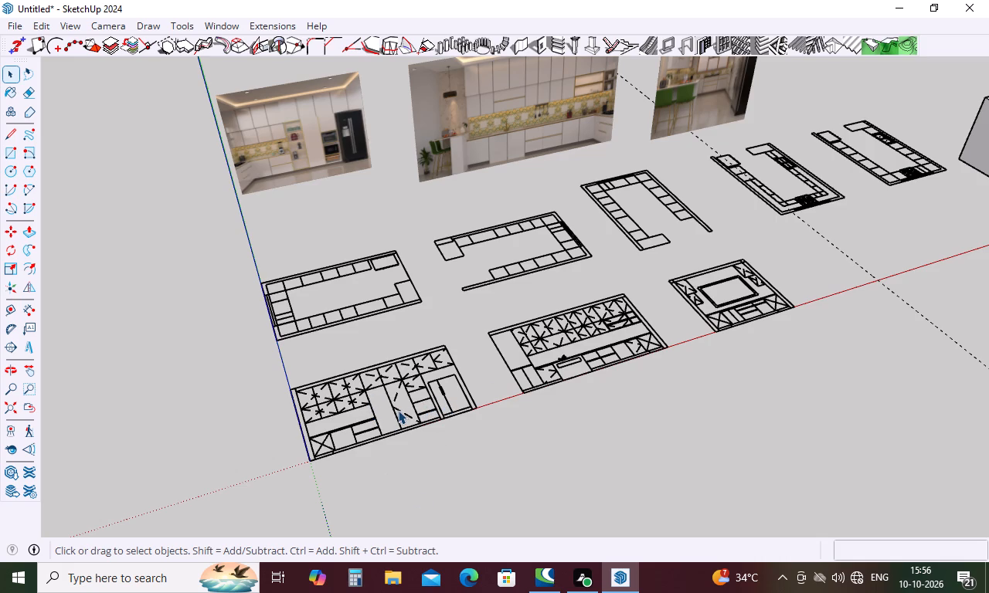
Copy the complete kitchen elevation with the tall unit and refrigerator, and place the copy on the red axis beside the dashed guide, near the 3D walls.
double_click(398, 410)
drag(271, 378, 409, 461)
middle_drag(426, 417, 407, 520)
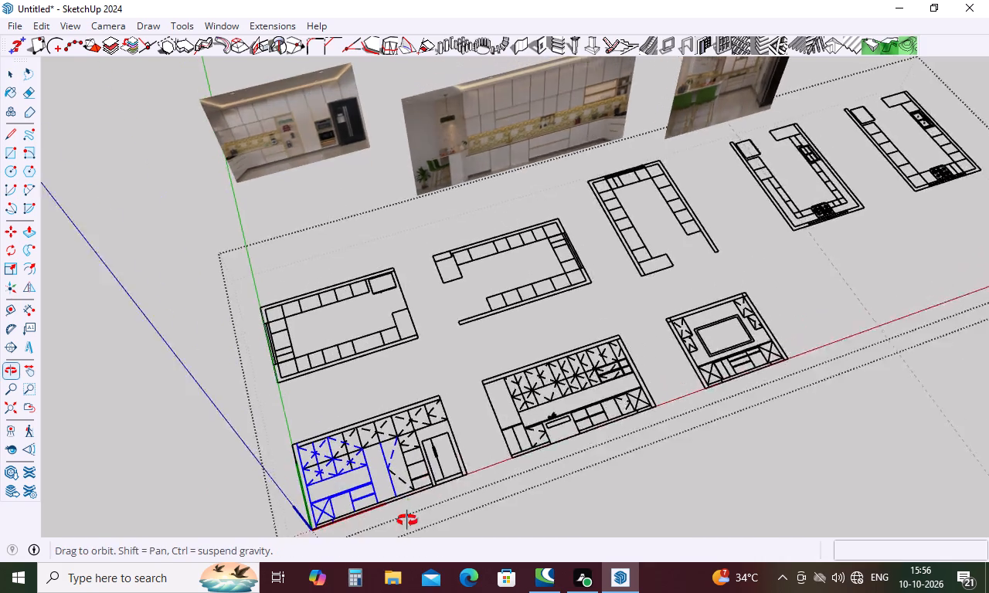
middle_drag(407, 520, 339, 482)
scroll(323, 383, down, 6)
middle_drag(323, 385, 312, 473)
scroll(310, 457, up, 6)
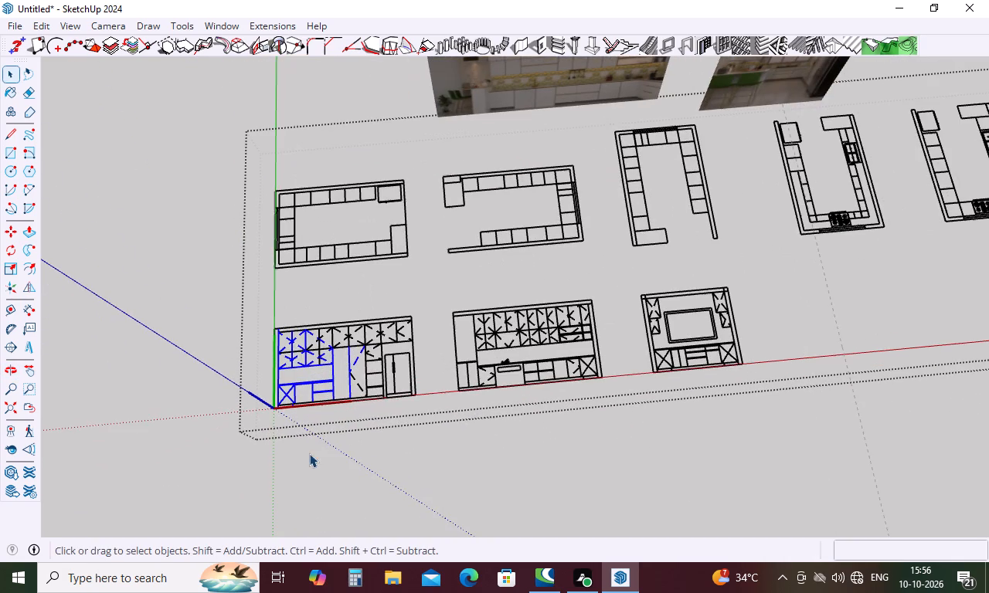
drag(425, 300, 240, 427)
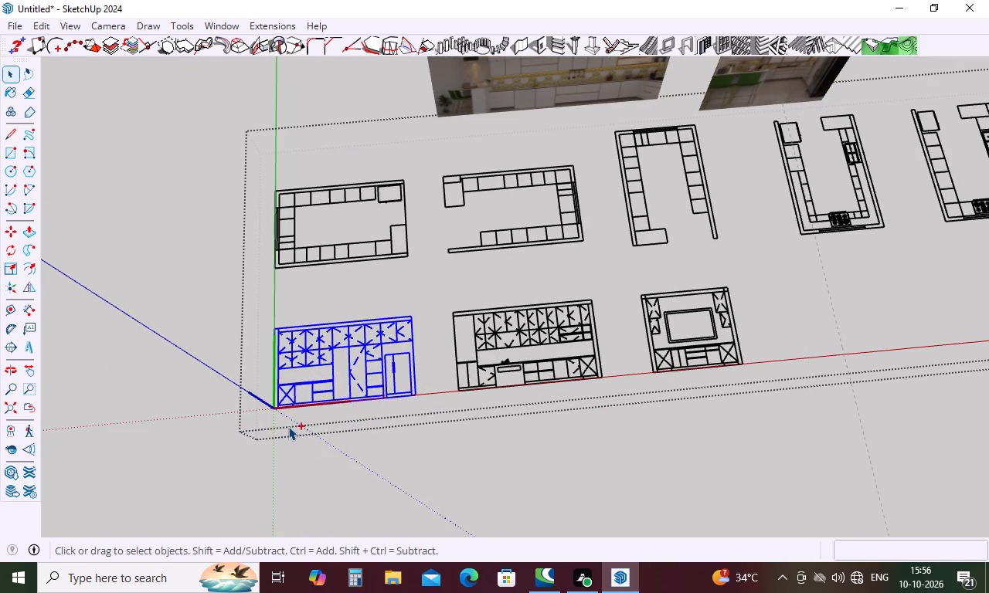
key(ctrl+c)
key(ctrl+v)
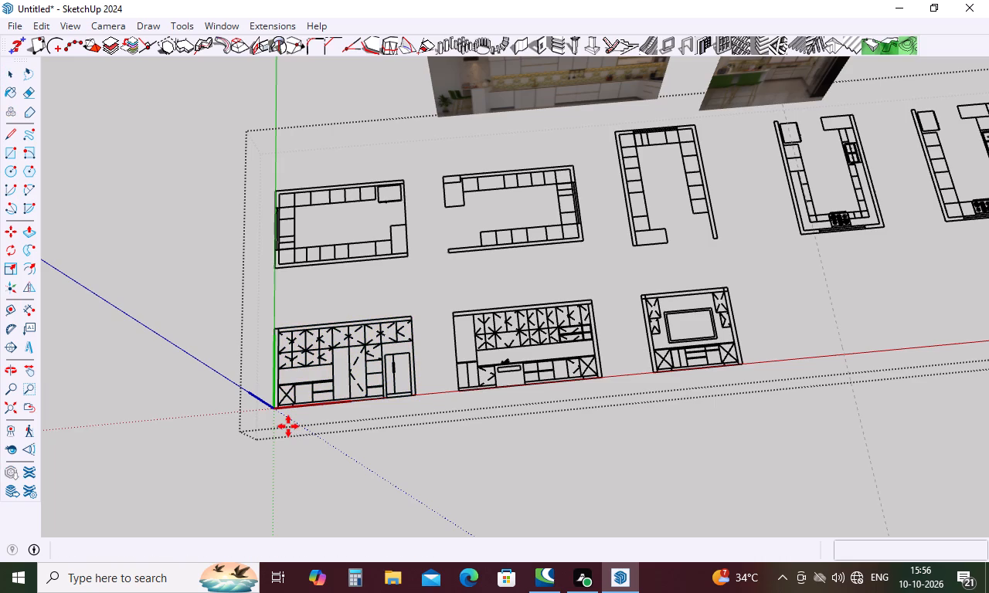
key(space)
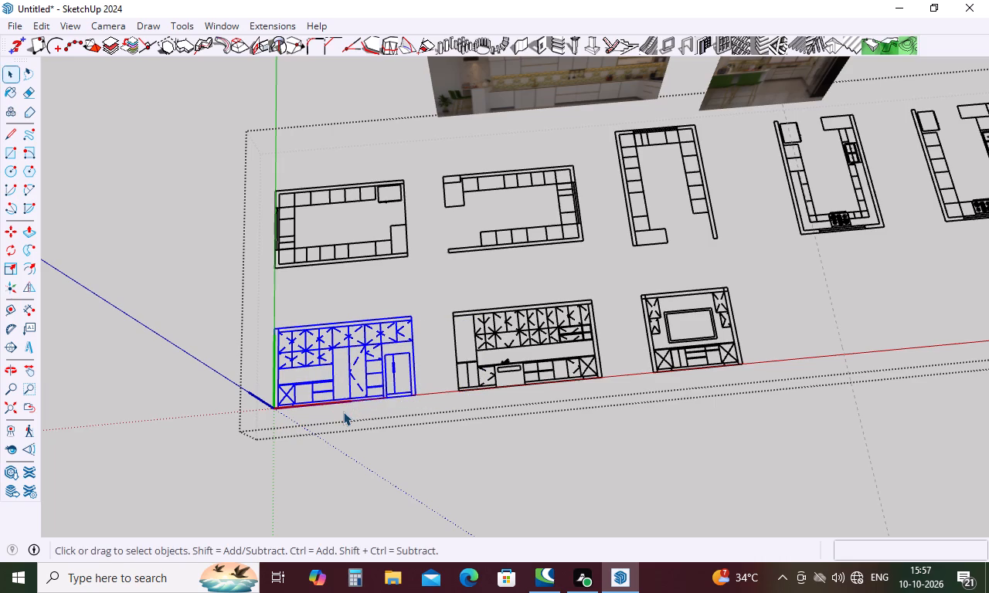
key(grave)
key(Escape)
key(Escape)
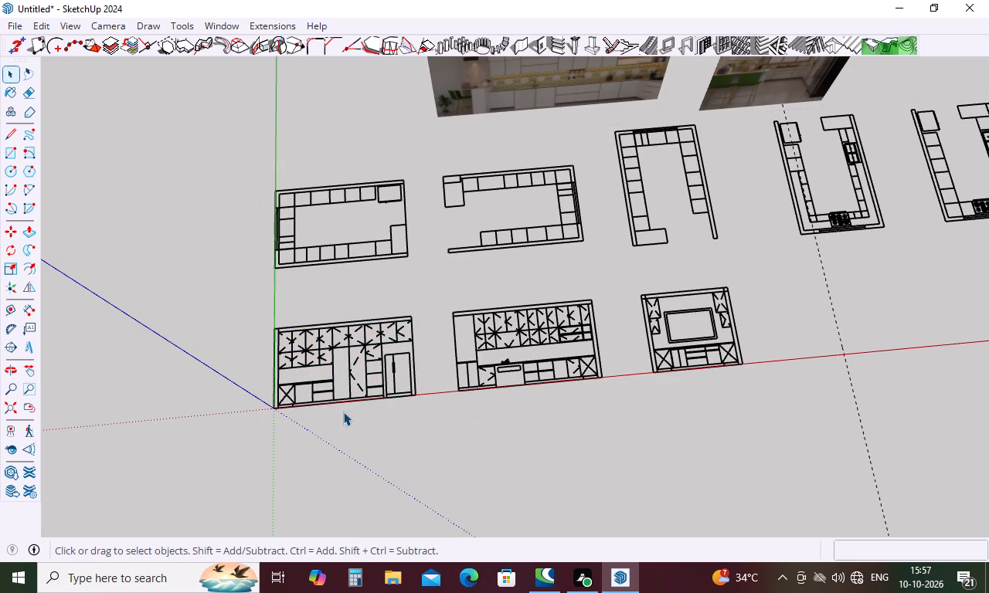
key(ctrl+v)
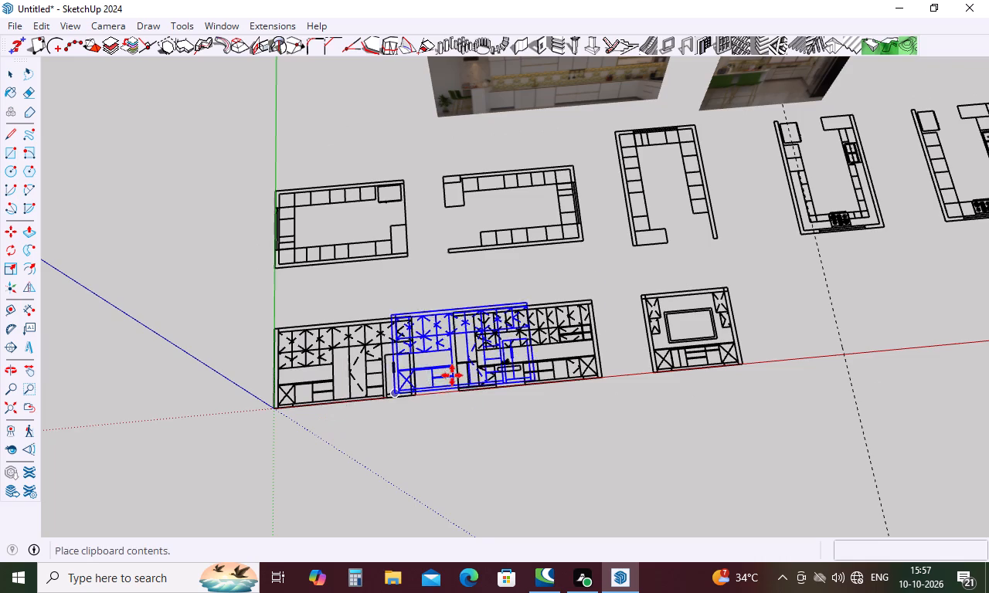
scroll(406, 345, down, 10)
scroll(608, 348, up, 5)
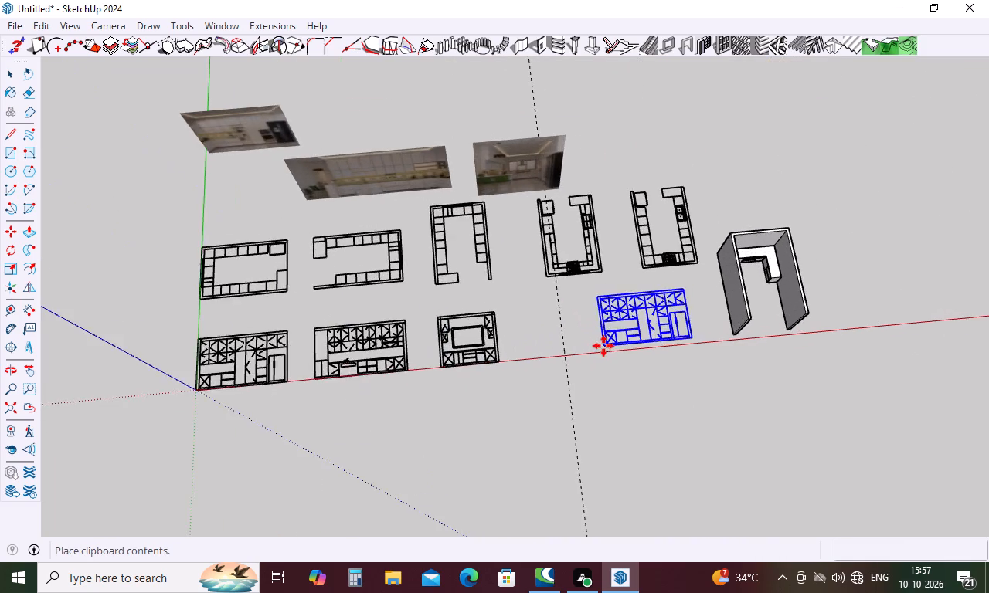
scroll(603, 346, up, 6)
middle_drag(541, 357, 488, 314)
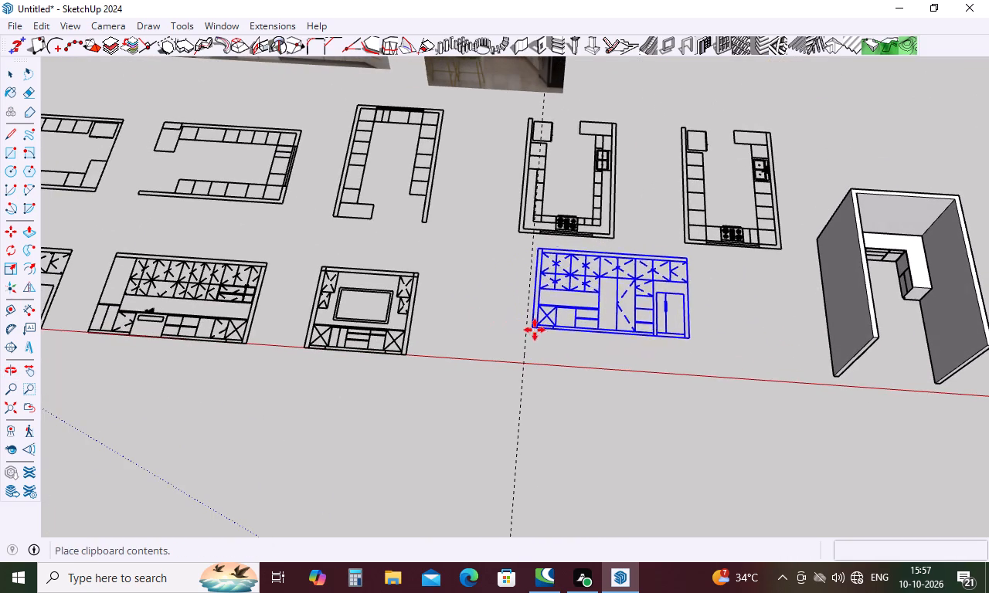
click(530, 361)
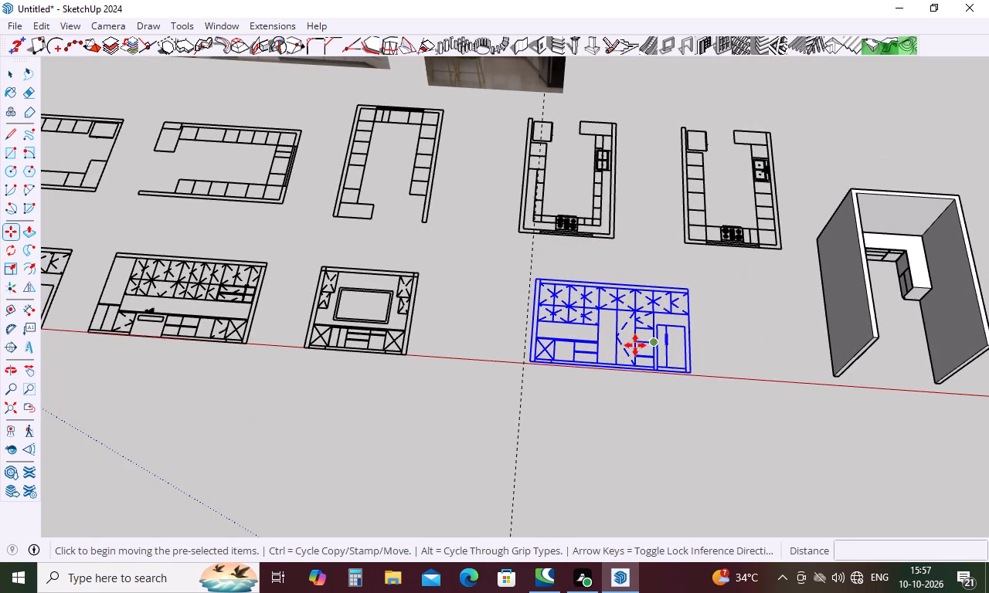
key(space)
key(space)
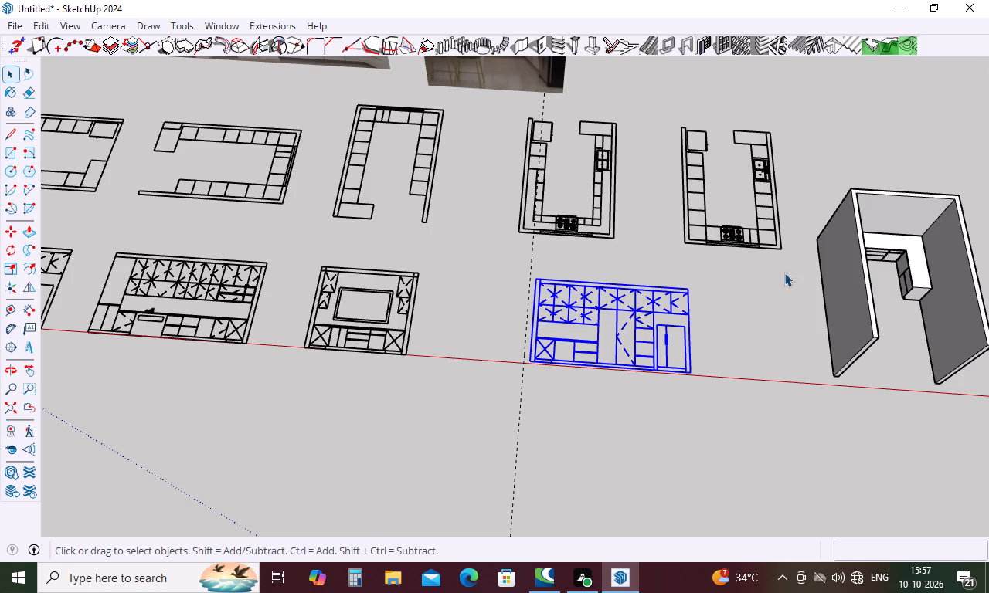
click(730, 339)
Examine the row of kitchen plans and elevations alongside the reference renders and the 3D walls.
scroll(613, 338, up, 6)
scroll(614, 312, down, 12)
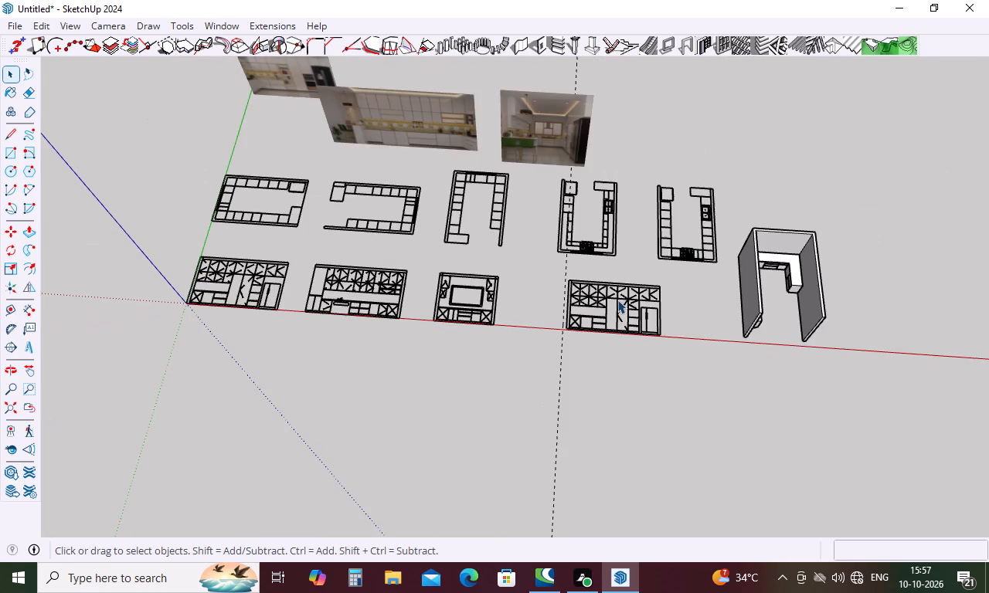
scroll(413, 314, down, 5)
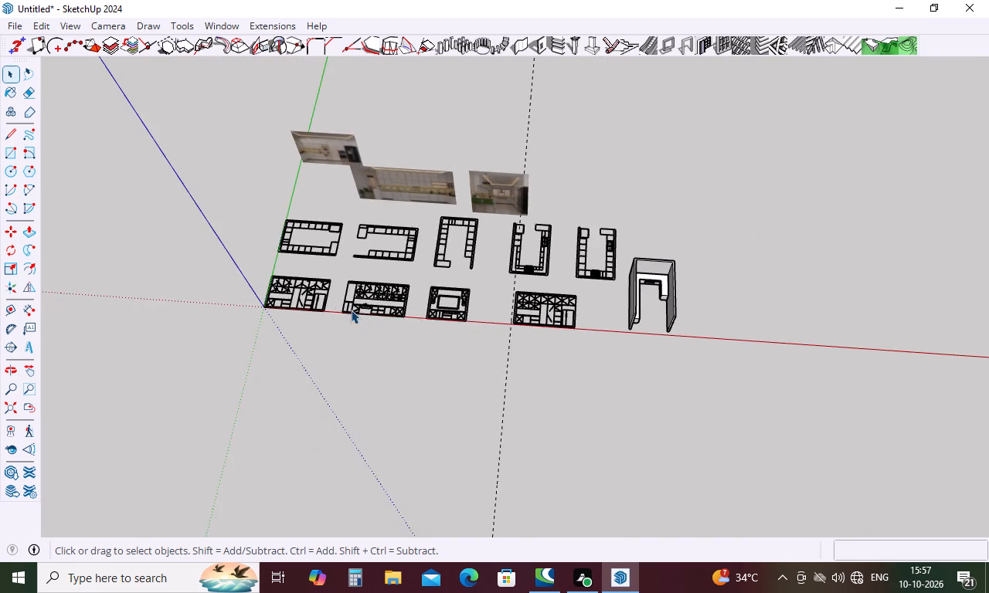
scroll(331, 305, up, 6)
scroll(209, 256, up, 6)
scroll(209, 254, down, 5)
scroll(209, 254, up, 2)
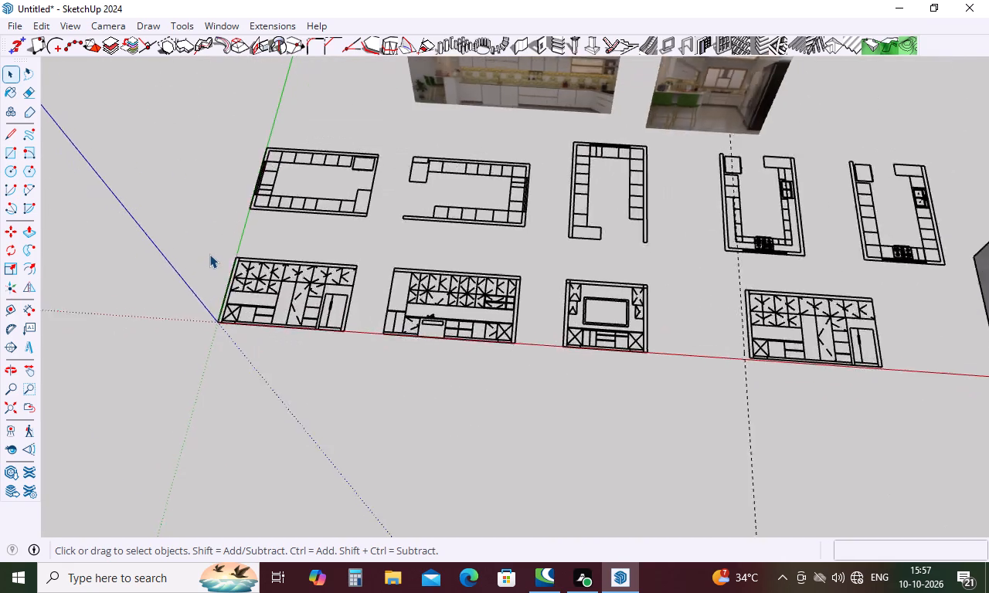
scroll(209, 254, up, 3)
scroll(209, 254, down, 5)
scroll(209, 254, up, 5)
scroll(209, 254, down, 5)
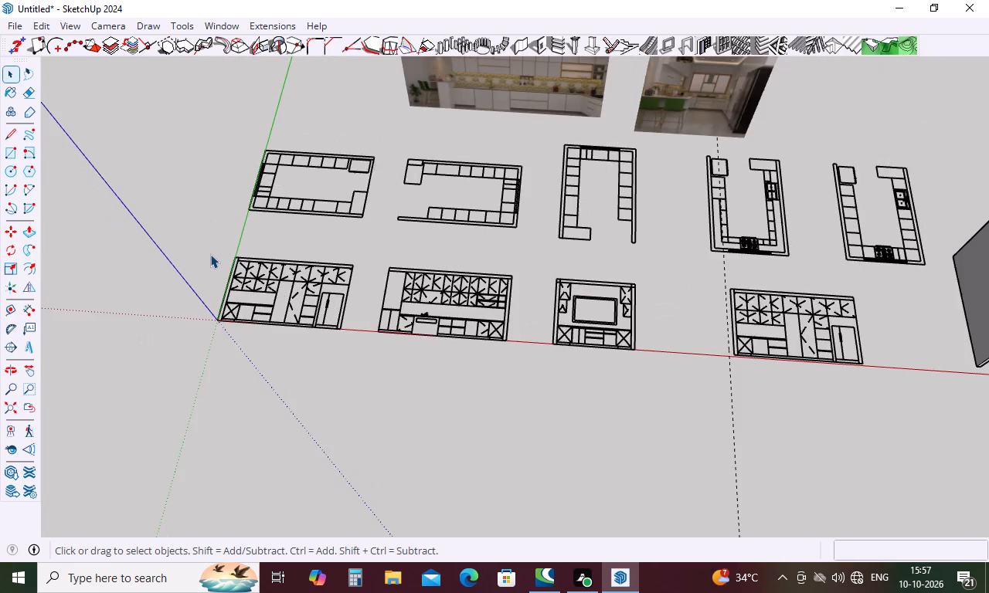
scroll(210, 254, down, 10)
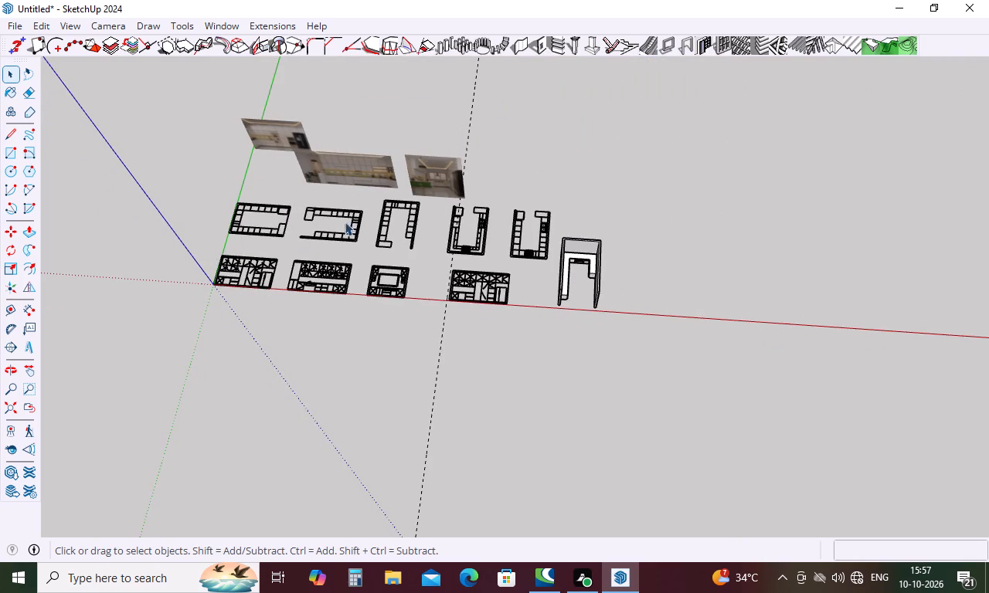
scroll(376, 203, up, 11)
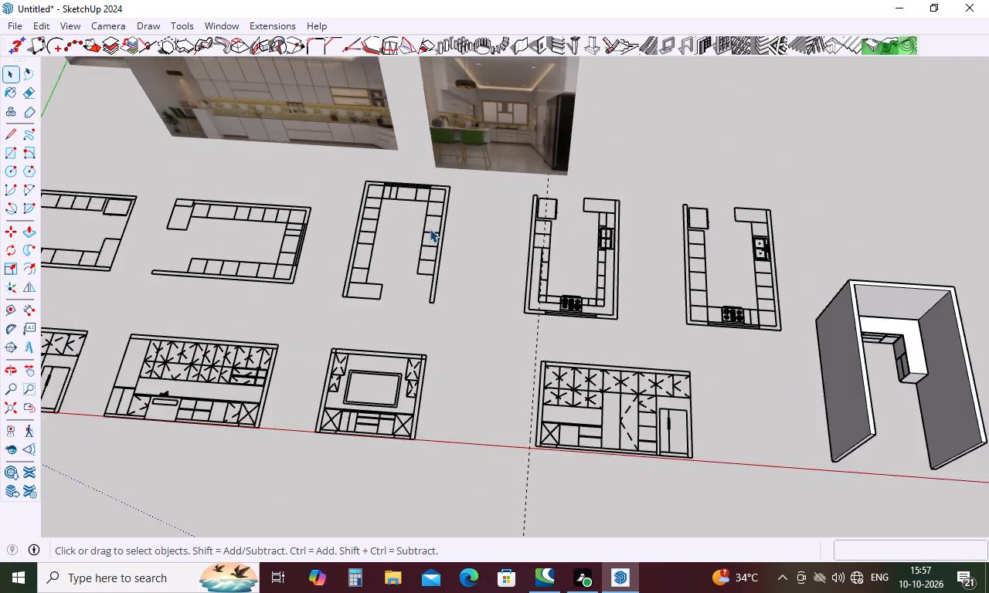
scroll(433, 229, up, 5)
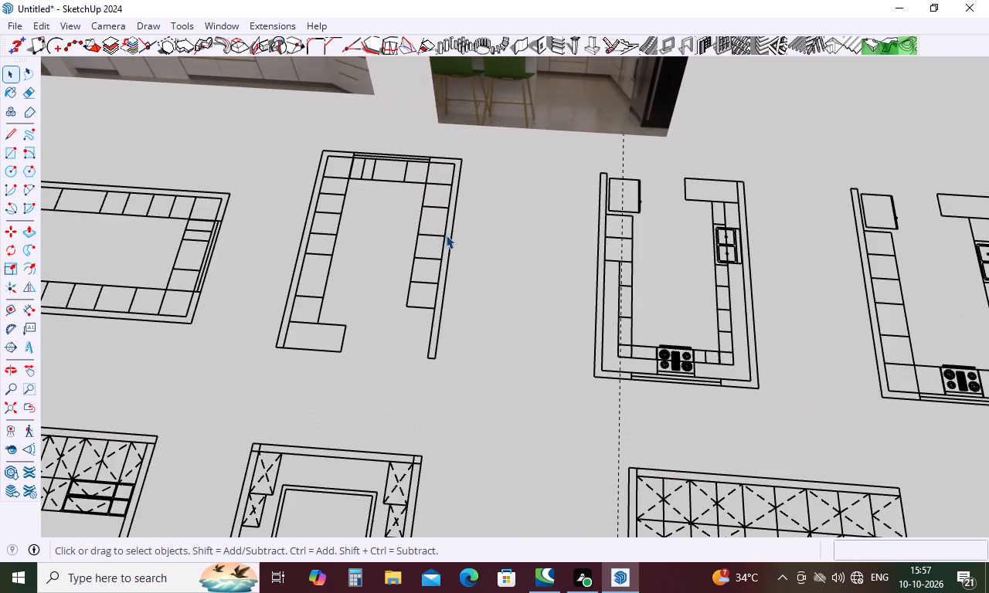
scroll(446, 235, down, 6)
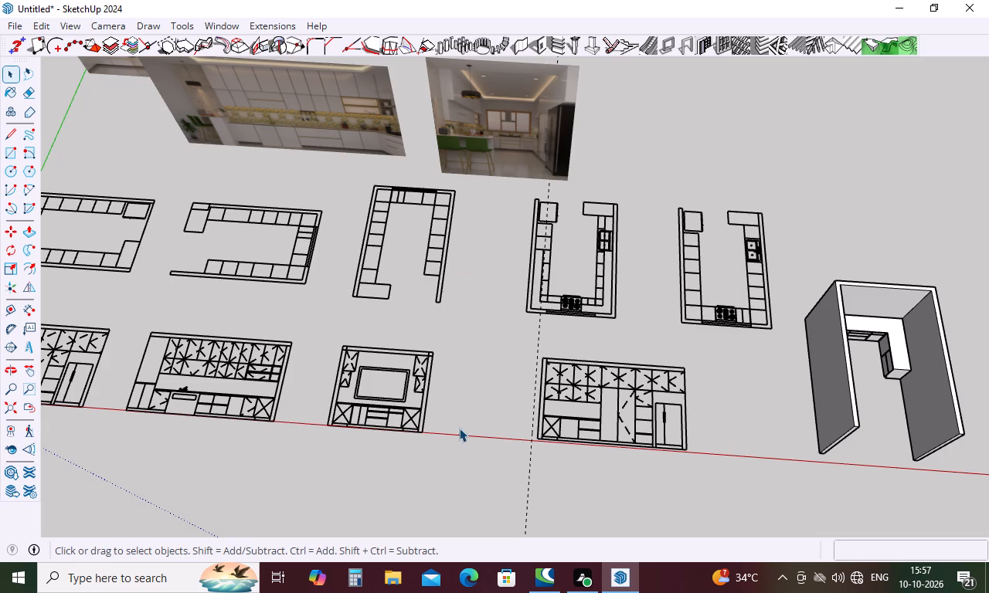
key(Escape)
Draw face rectangles on the copied elevation: 9' 10" by 6' 10" over the tall unit and refrigerator area, and 10' by 16' 11 1/2" over the full outline.
scroll(750, 435, up, 6)
middle_drag(748, 415, 754, 465)
scroll(662, 441, up, 6)
key(Escape)
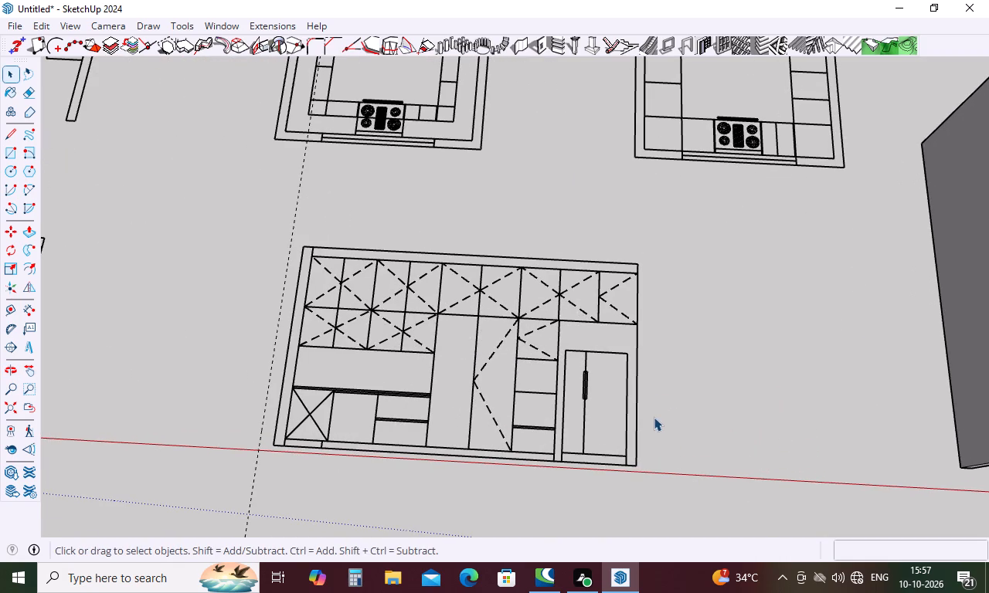
key(r)
click(437, 317)
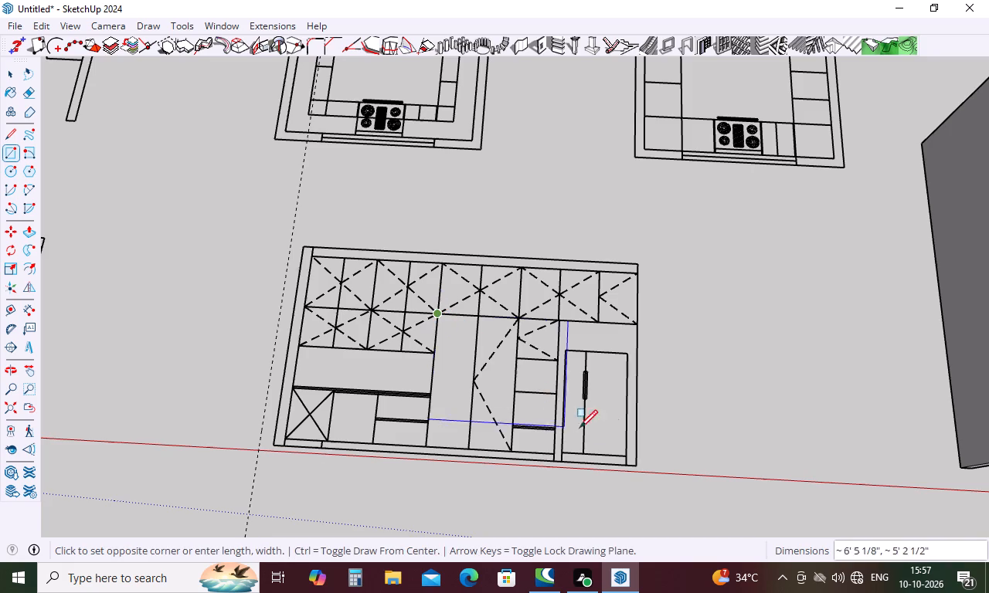
click(634, 467)
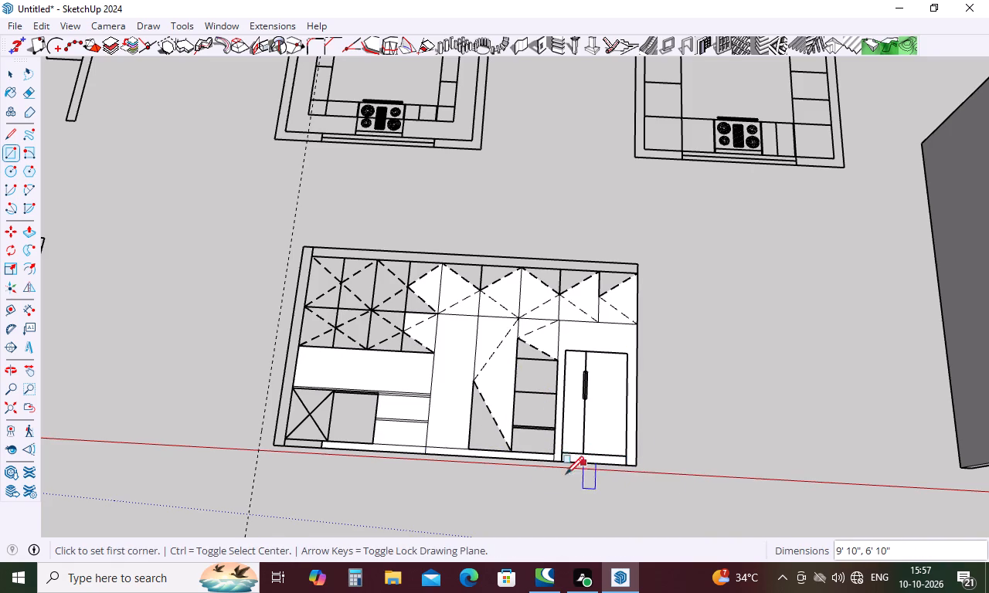
click(299, 246)
click(641, 467)
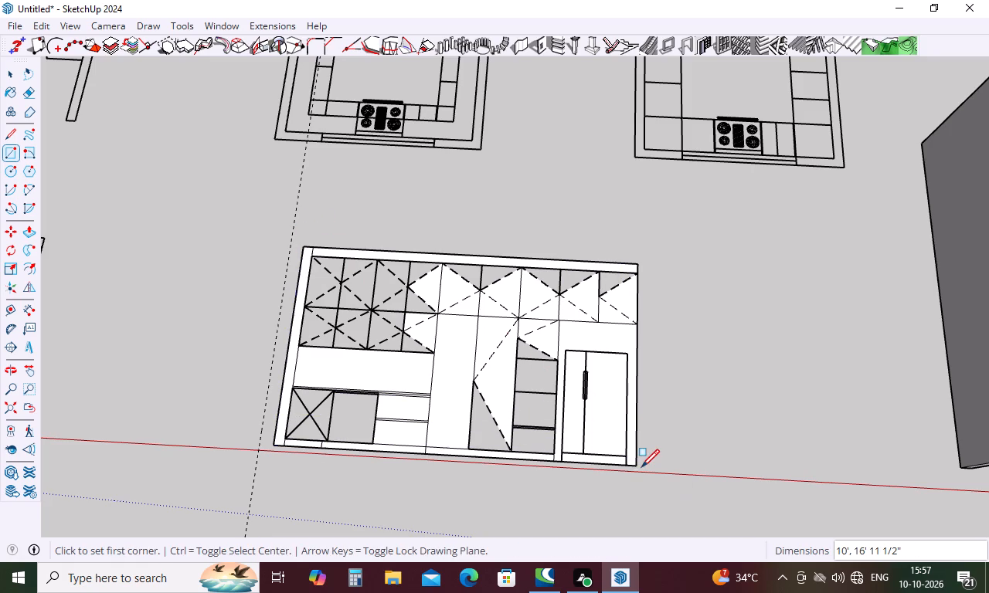
Draw a face rectangle over the two-row wall cabinet block above the counter in the copied elevation.
click(312, 259)
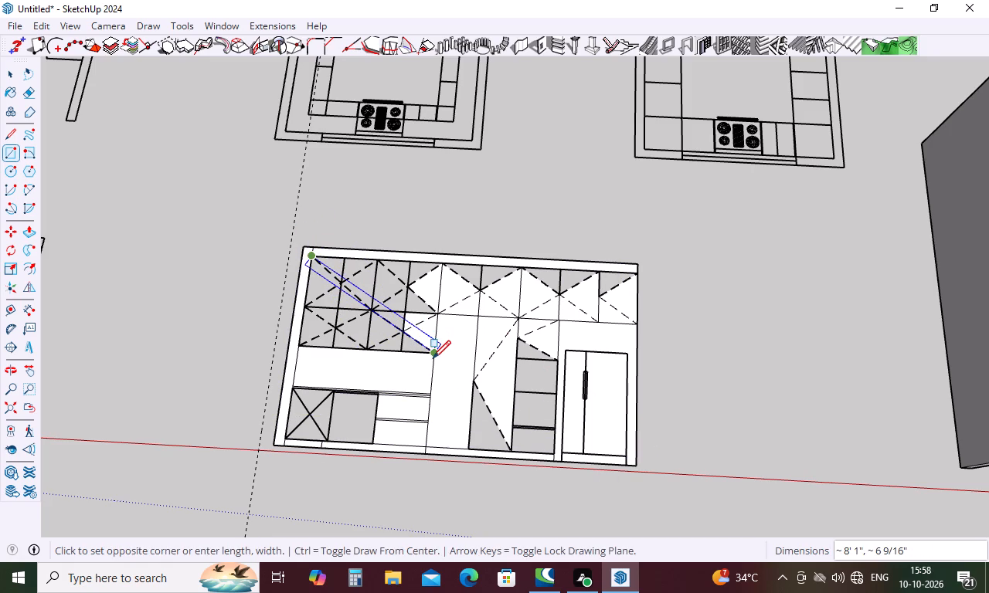
key(Escape)
scroll(305, 252, up, 8)
click(317, 256)
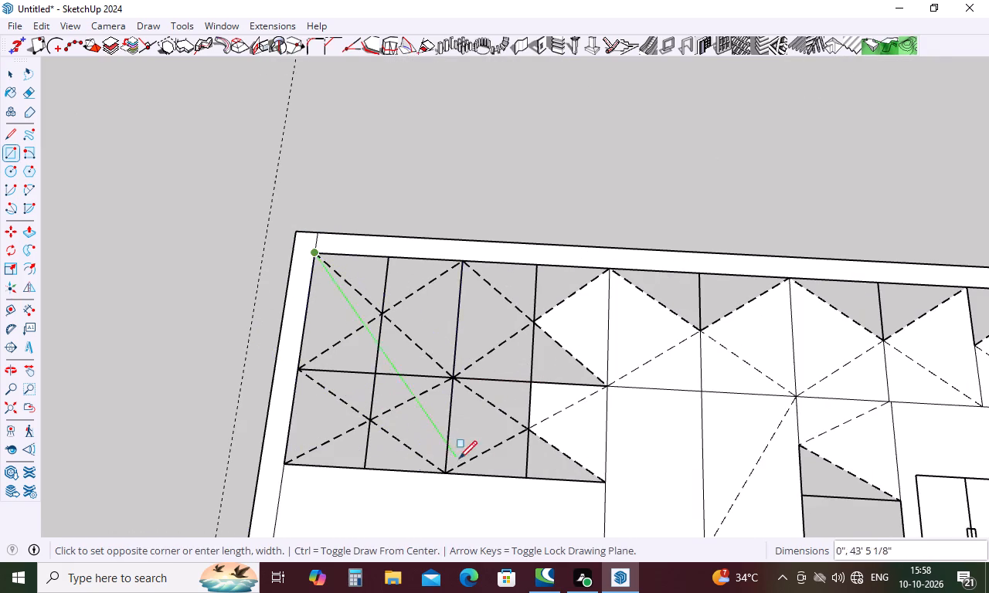
click(610, 480)
Draw face rectangles over the base cabinets under the counter: 4' 1 1/2" by 2' 5", and 2' 5" by 2' over the crossed corner cabinet.
scroll(420, 349, down, 10)
scroll(375, 480, up, 5)
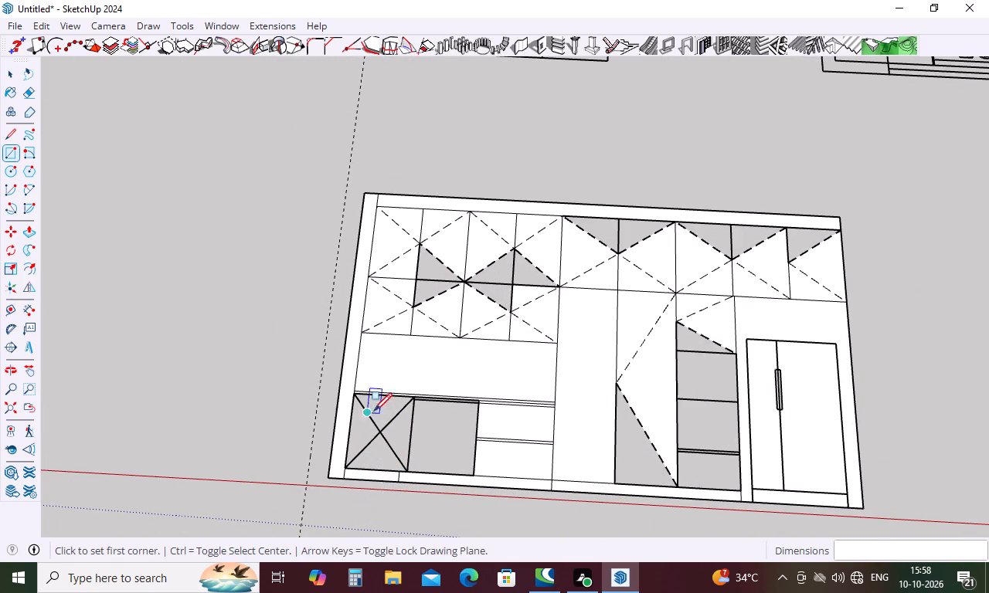
scroll(356, 394, up, 14)
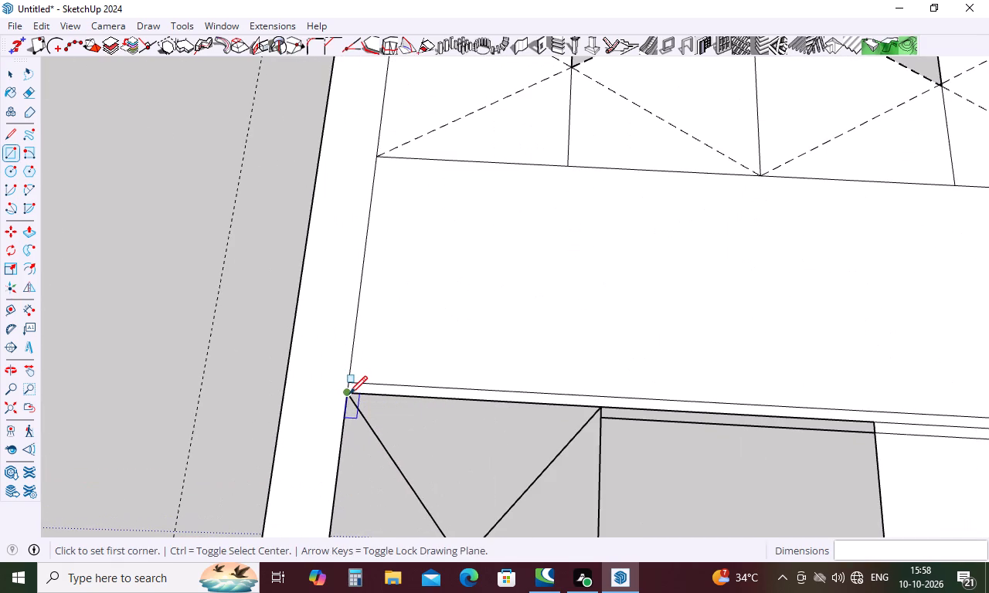
click(349, 394)
scroll(376, 309, down, 11)
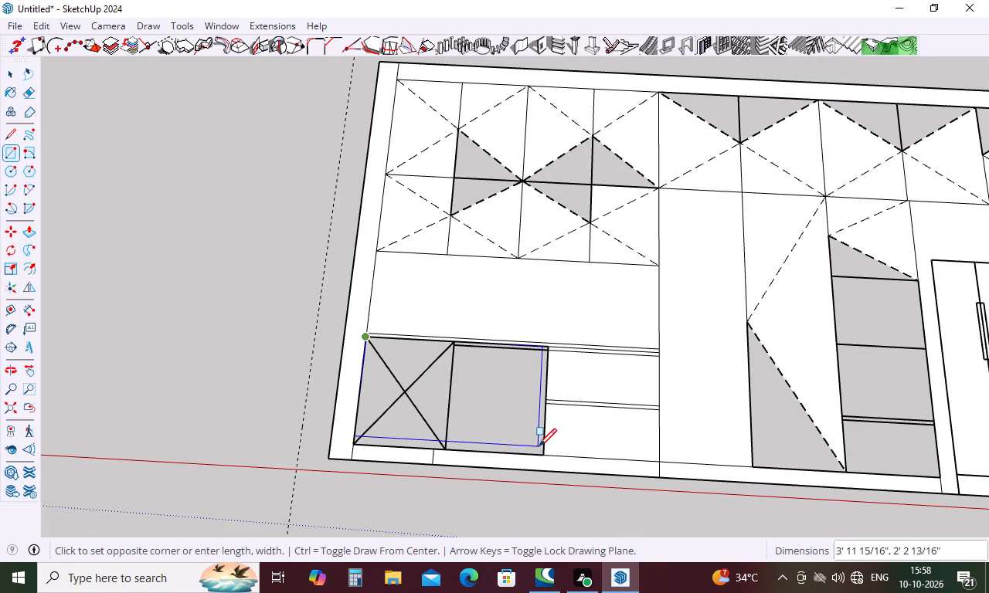
click(542, 456)
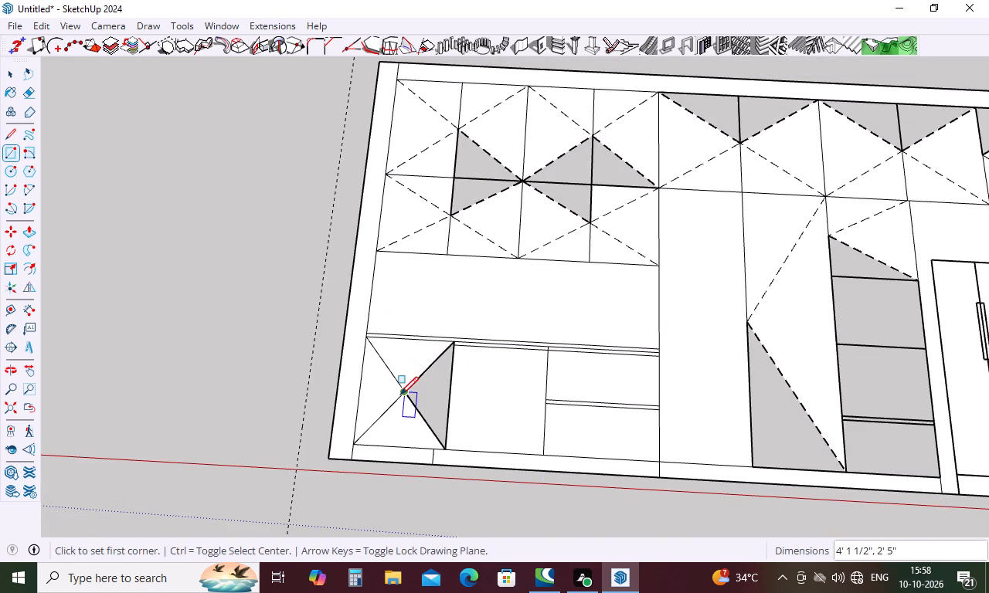
click(369, 338)
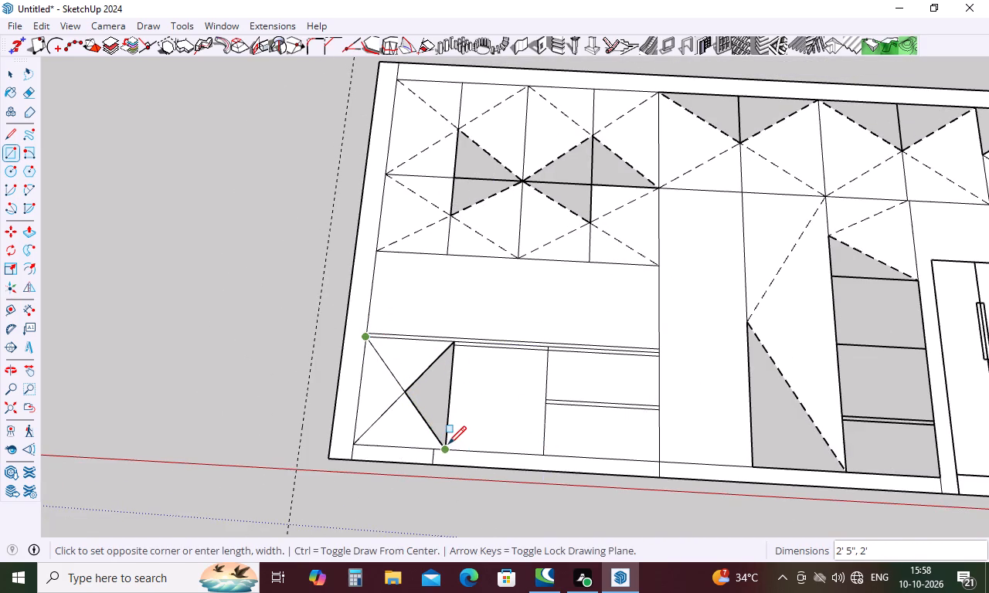
click(447, 444)
Draw a 6' 6" by 2' face rectangle over the tall unit door panel beside the oven column.
scroll(379, 402, down, 5)
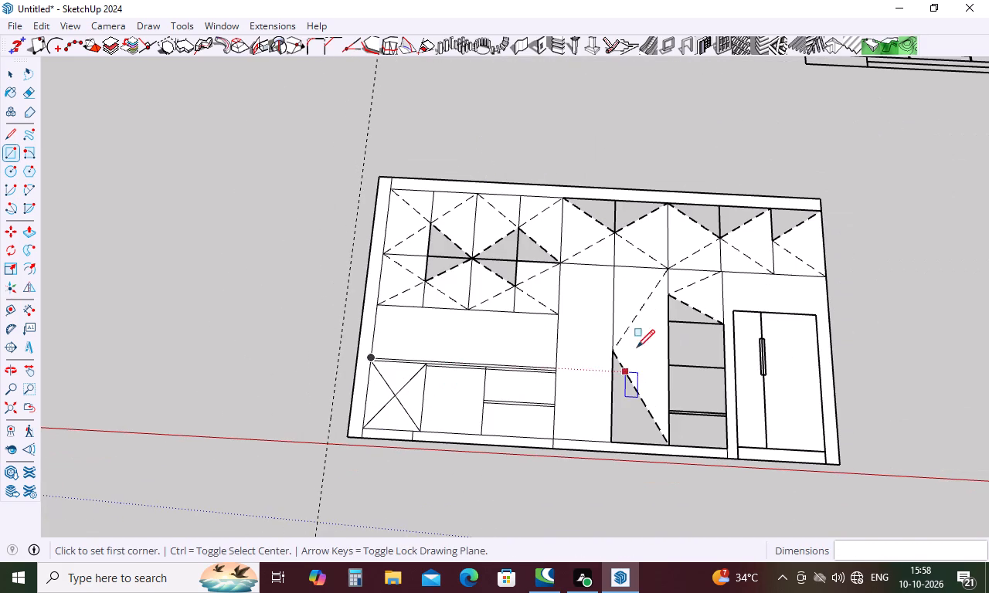
click(615, 259)
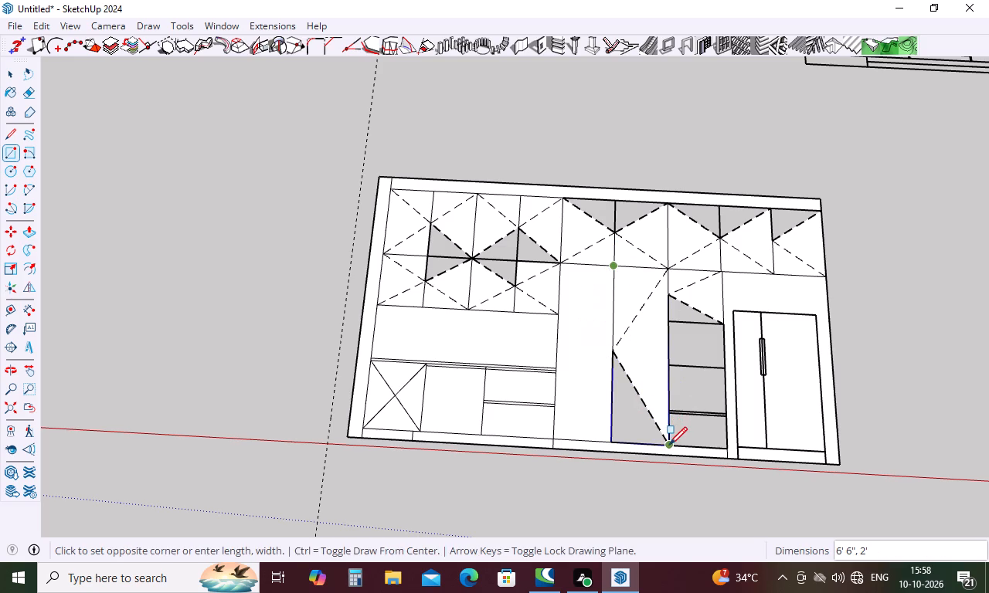
click(669, 445)
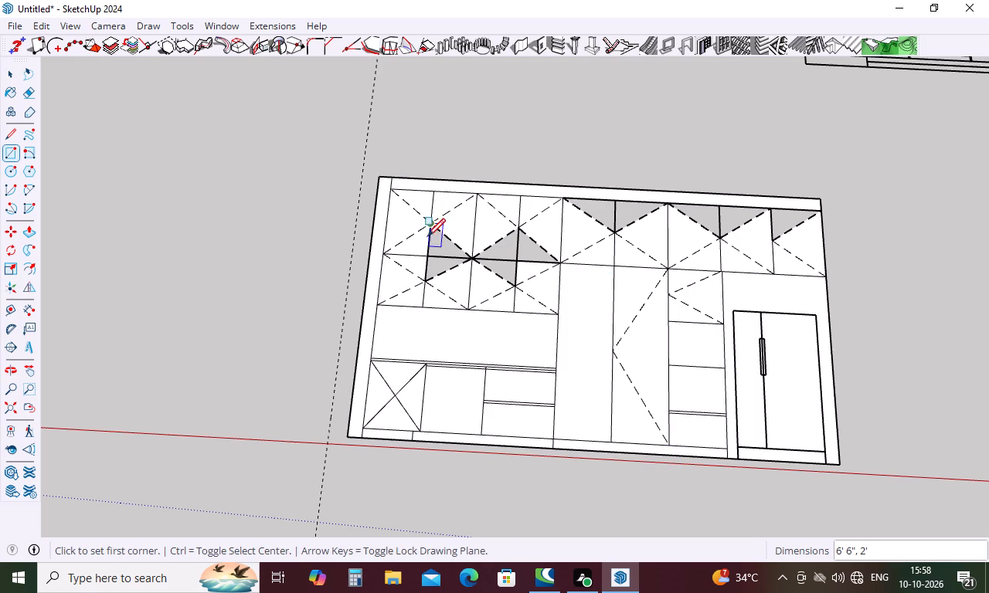
Draw a 2' 8" by 14' 9 1/2" face rectangle over the top row of wall cabinets in the copied elevation.
click(428, 253)
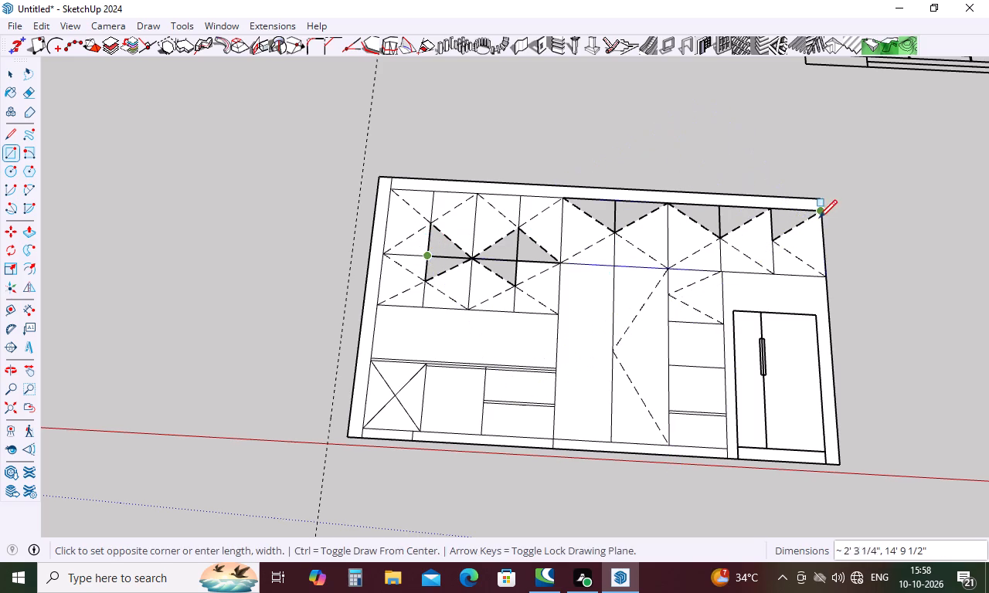
click(821, 212)
key(Escape)
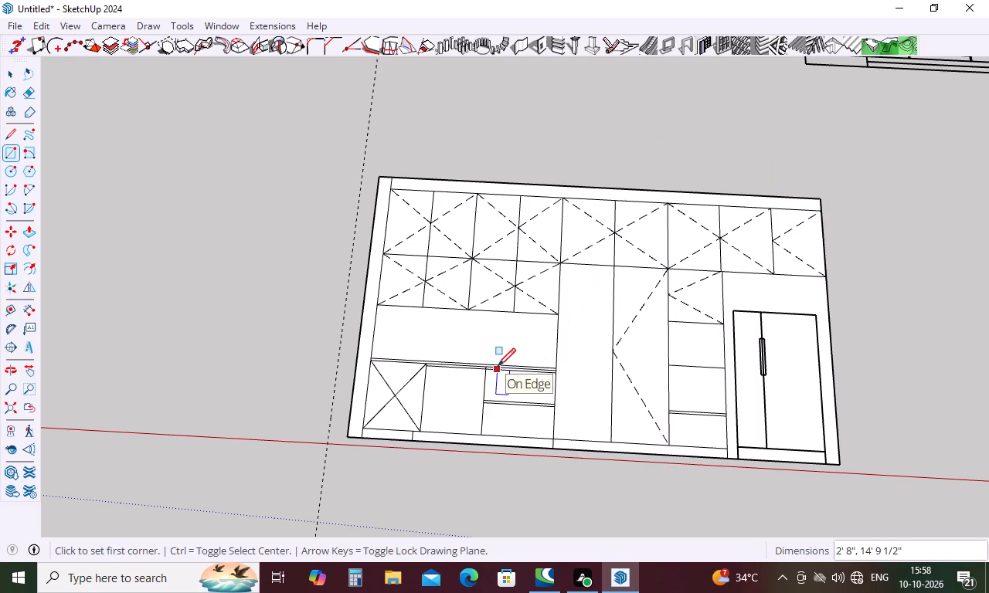
key(w)
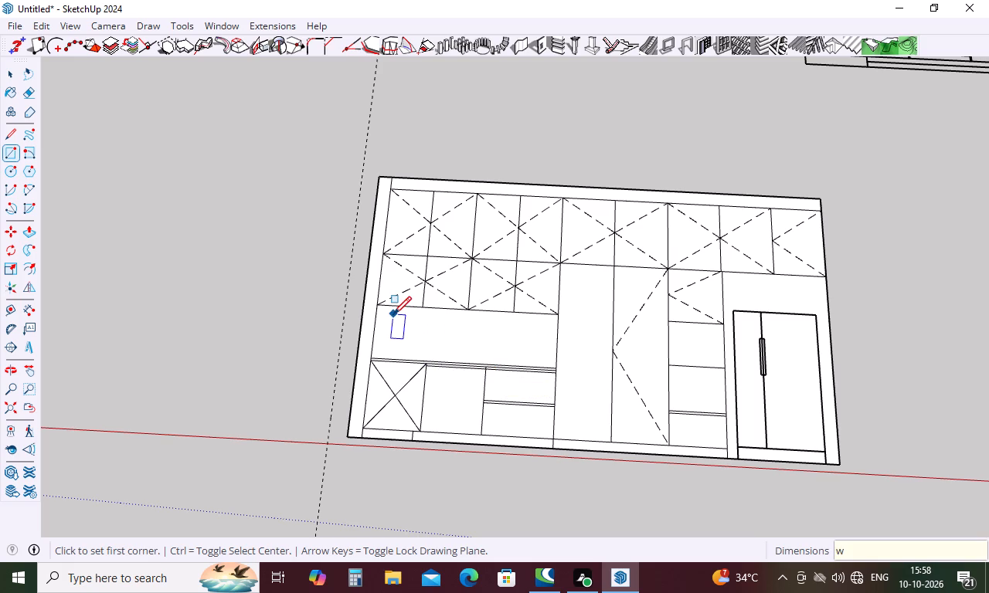
key(Escape)
Erase the copied elevation's outer wall edge beside the refrigerator and the leftover floor edge at its base.
key(e)
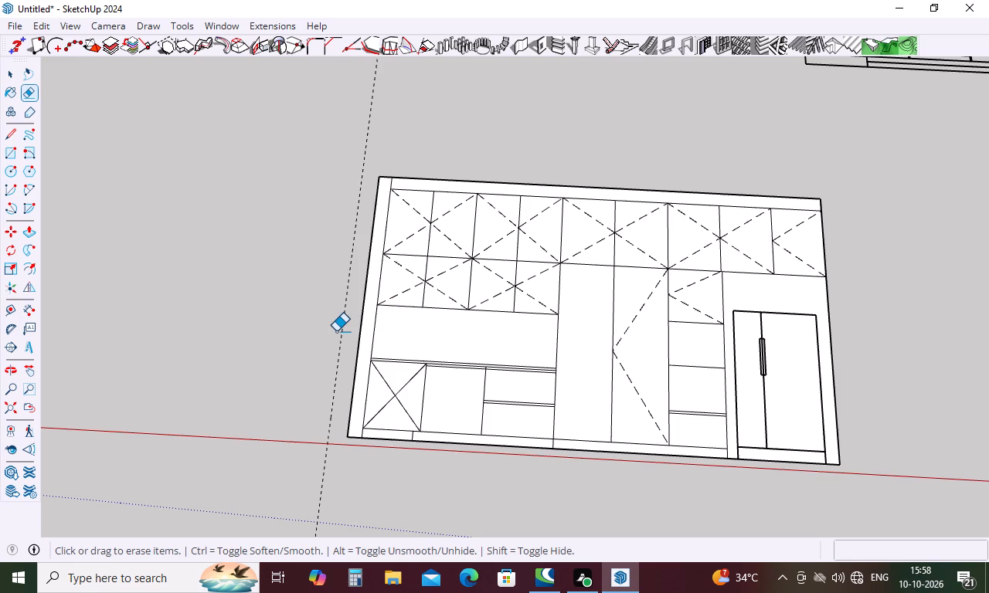
scroll(342, 332, down, 20)
scroll(350, 343, down, 5)
scroll(257, 322, up, 6)
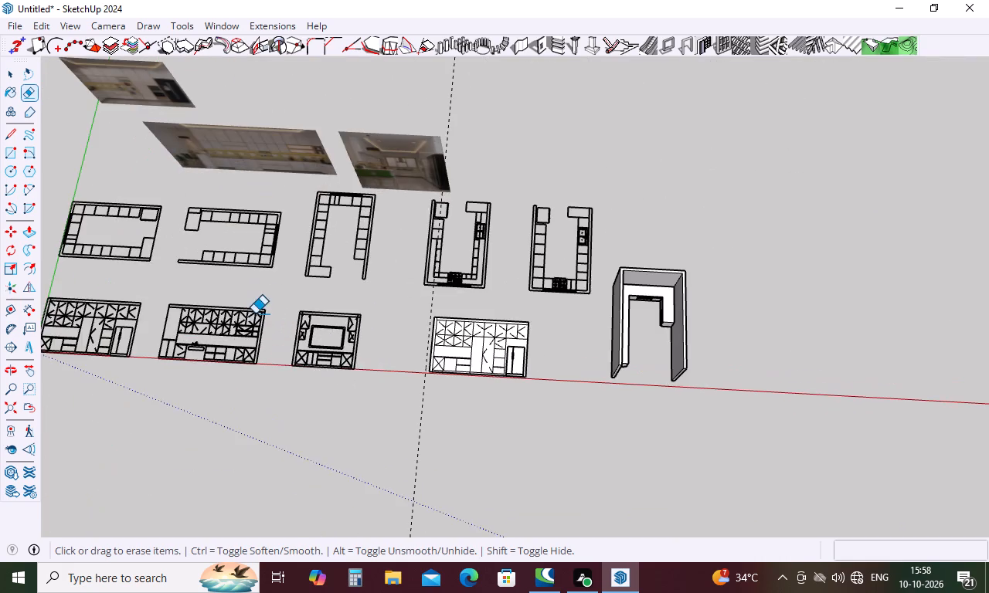
middle_drag(255, 313, 329, 205)
scroll(375, 215, up, 5)
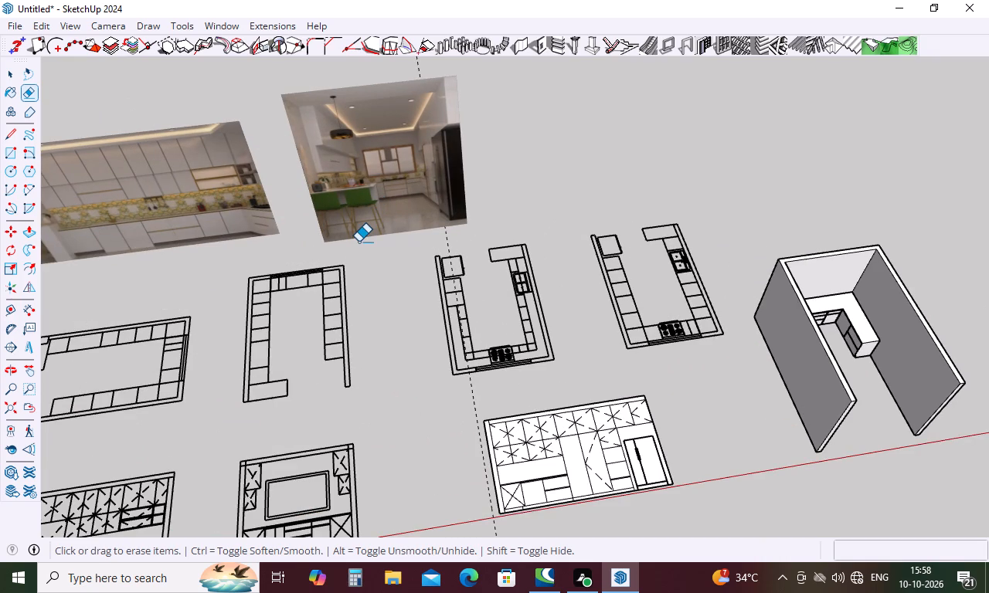
scroll(359, 242, down, 6)
scroll(445, 386, up, 4)
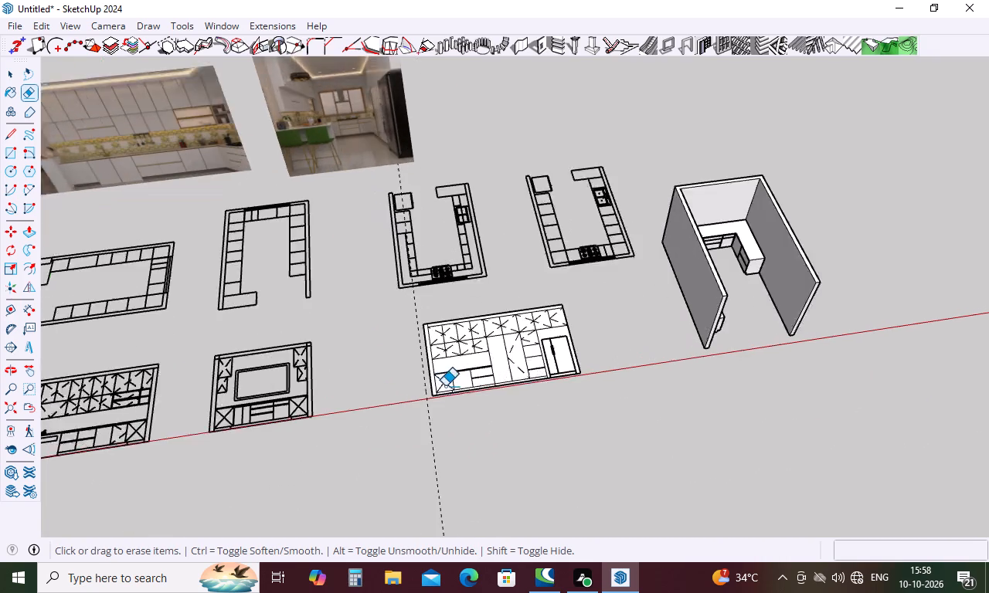
scroll(445, 386, up, 1)
scroll(536, 413, up, 6)
scroll(569, 351, up, 6)
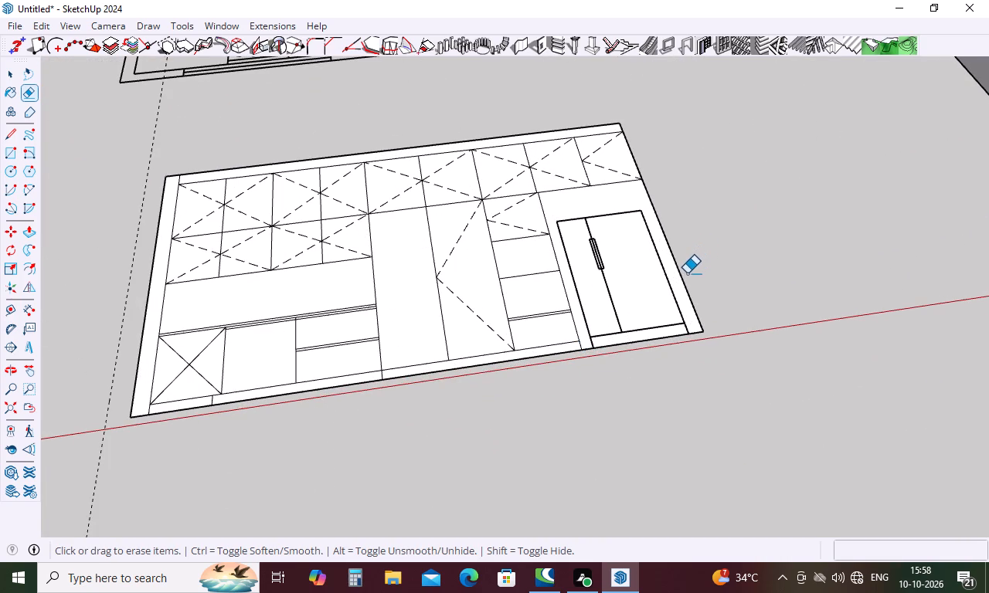
click(683, 287)
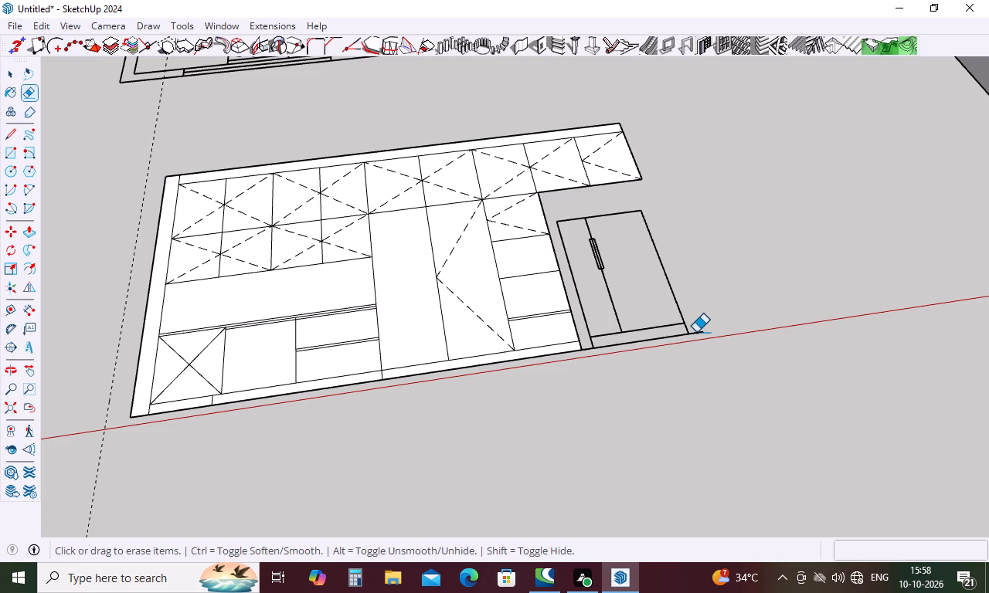
drag(696, 332, 696, 340)
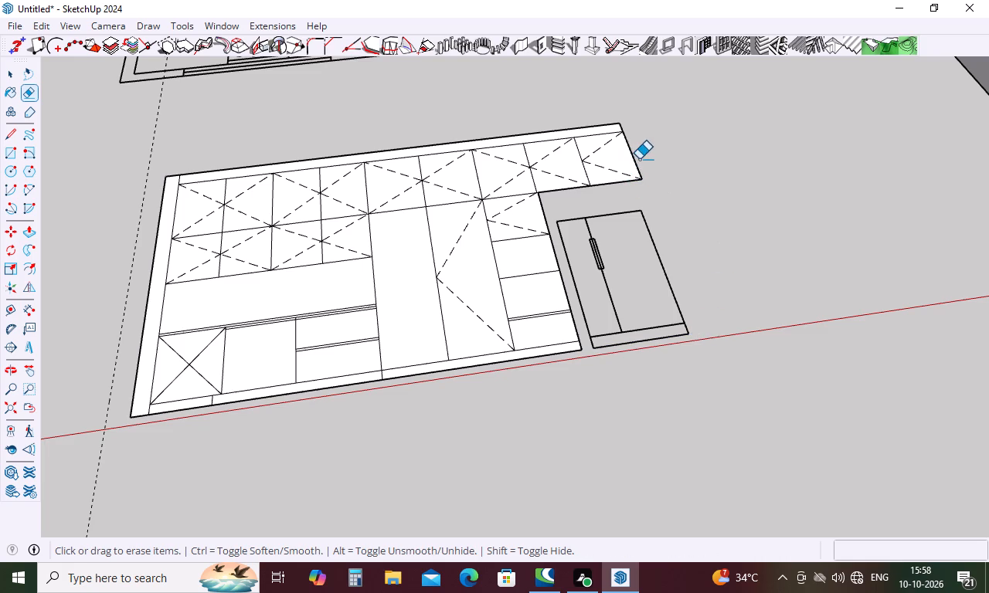
Erase the dashed door-opening lines from the wall cabinets above the refrigerator and oven column, and from the oven column's top compartment.
scroll(581, 133, up, 5)
middle_drag(603, 133, 566, 286)
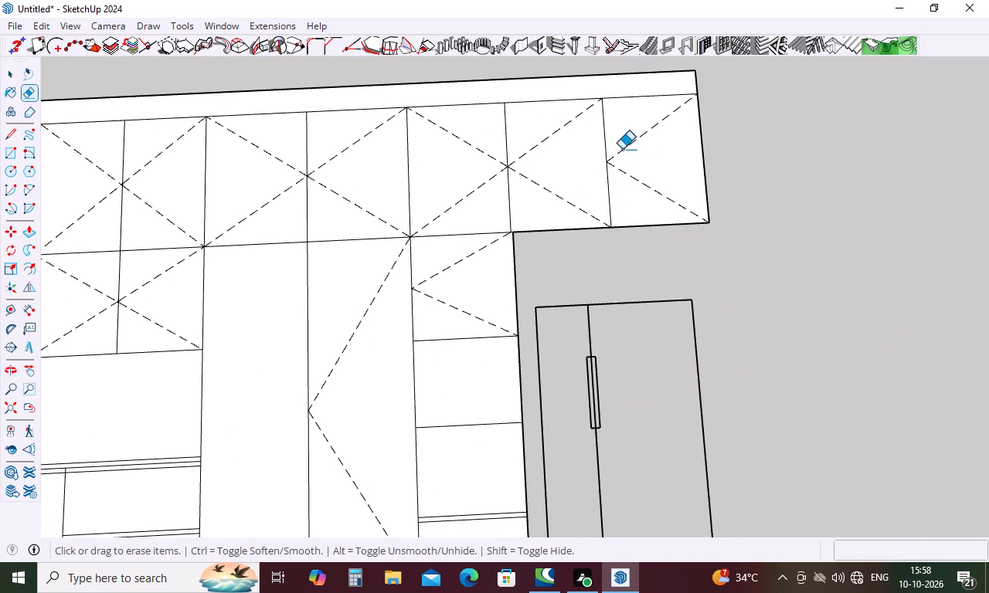
click(623, 148)
drag(627, 175, 628, 186)
click(548, 138)
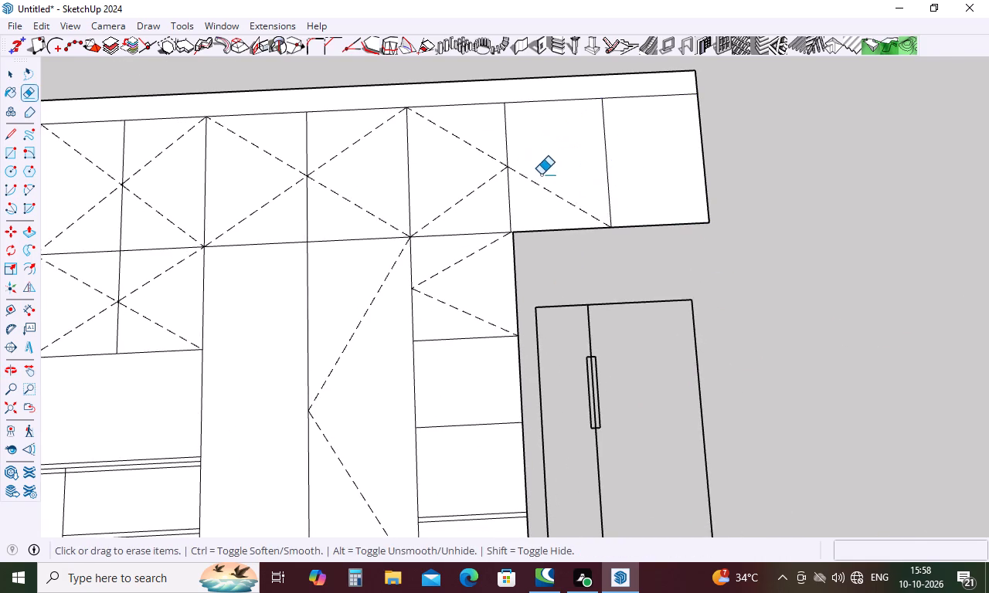
drag(540, 185, 538, 200)
drag(473, 143, 471, 162)
drag(470, 195, 470, 206)
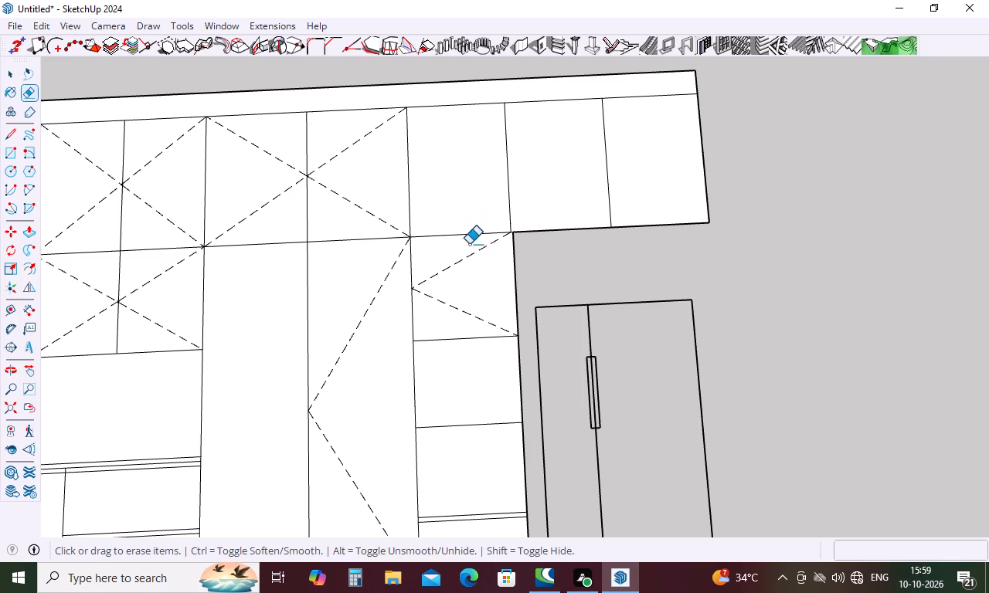
drag(467, 258, 467, 269)
drag(461, 312, 458, 327)
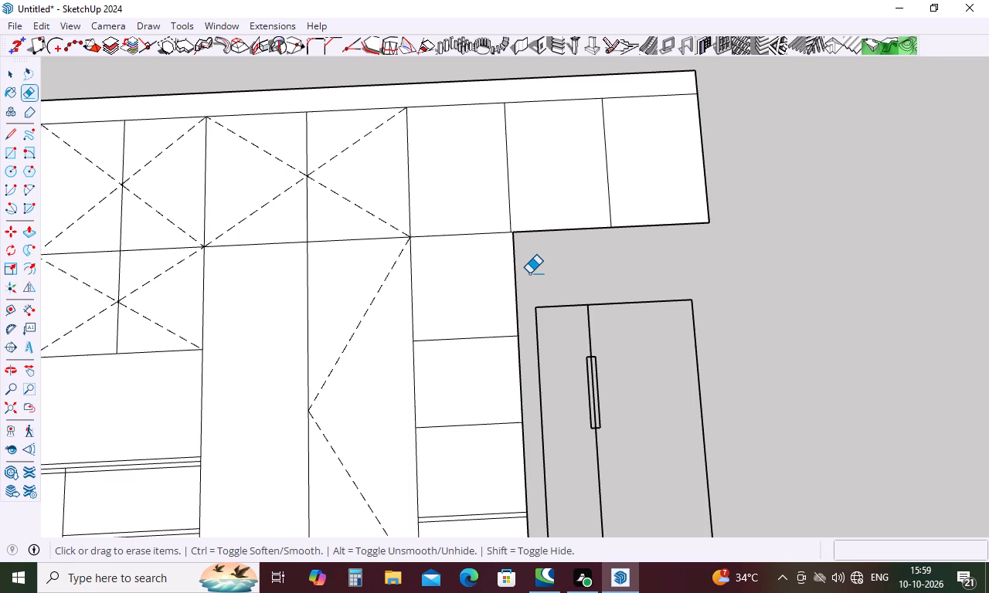
Erase the dashed door-opening lines from the tall unit door and the two wall cabinets above the tall unit.
scroll(575, 179, down, 10)
scroll(519, 252, up, 5)
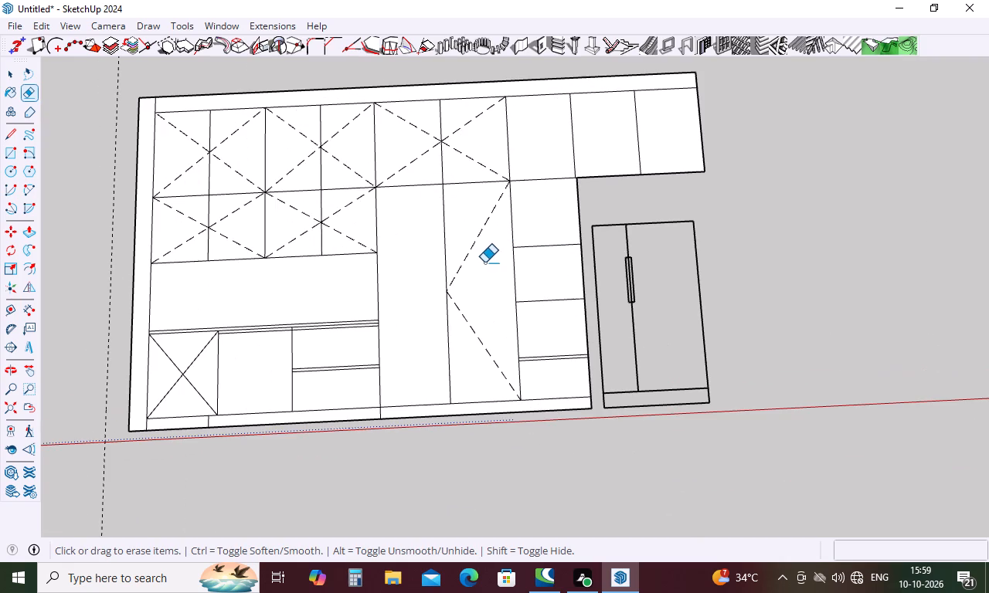
click(477, 240)
drag(476, 340, 474, 352)
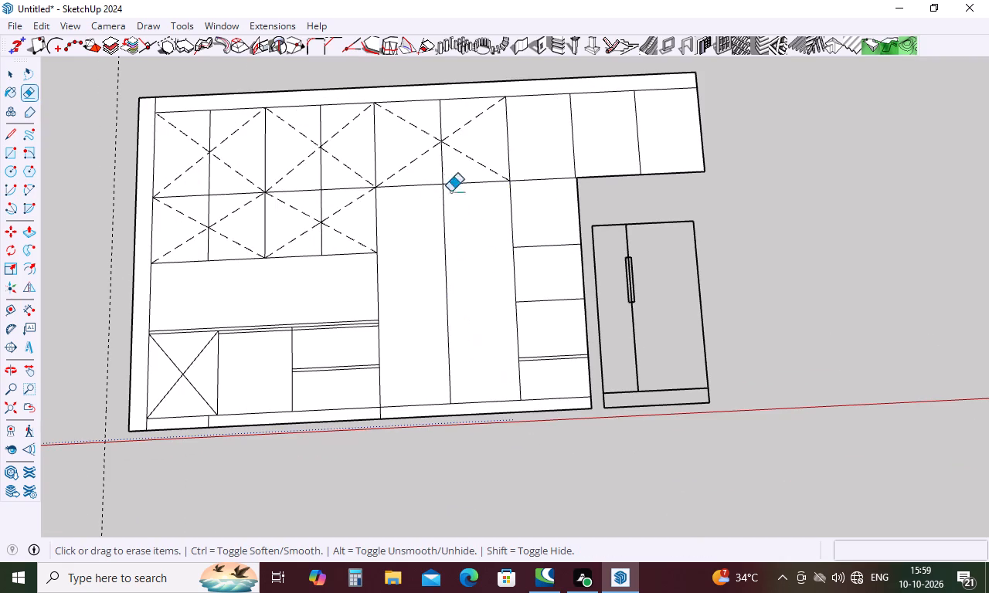
click(457, 132)
drag(459, 154, 459, 165)
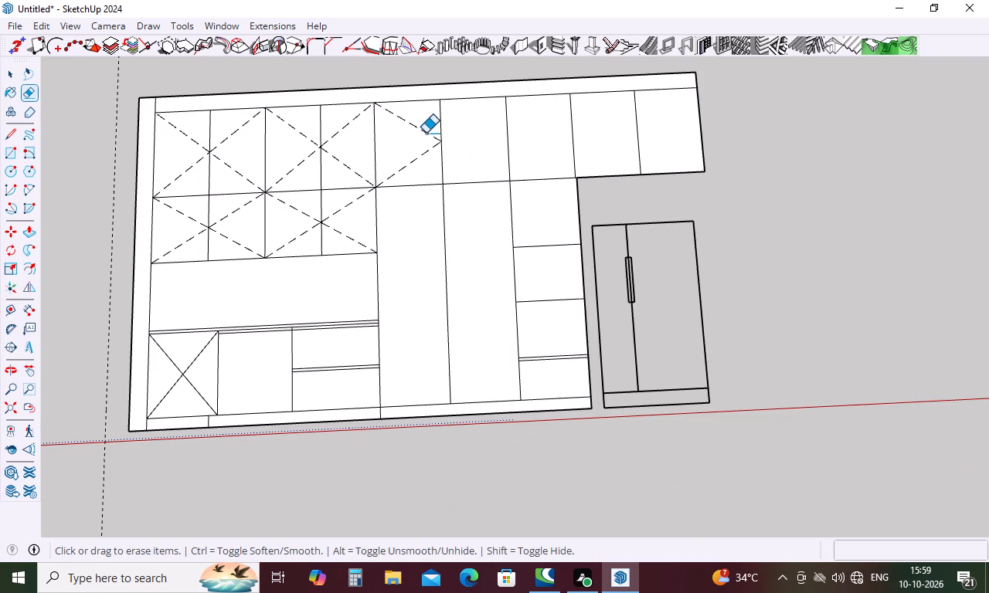
click(426, 133)
click(420, 154)
Erase the dashed door-opening lines from the lower wall cabinet row above the counter, plus one from the adjoining upper row.
scroll(488, 176, down, 5)
scroll(269, 205, up, 9)
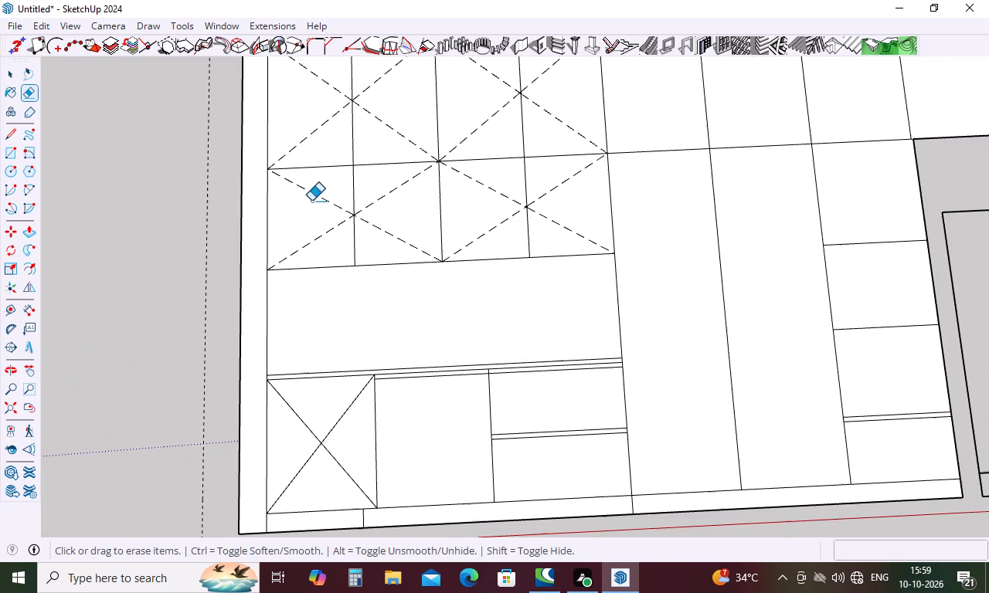
drag(319, 193, 320, 202)
drag(319, 238, 319, 256)
drag(391, 183, 391, 203)
drag(391, 244, 391, 252)
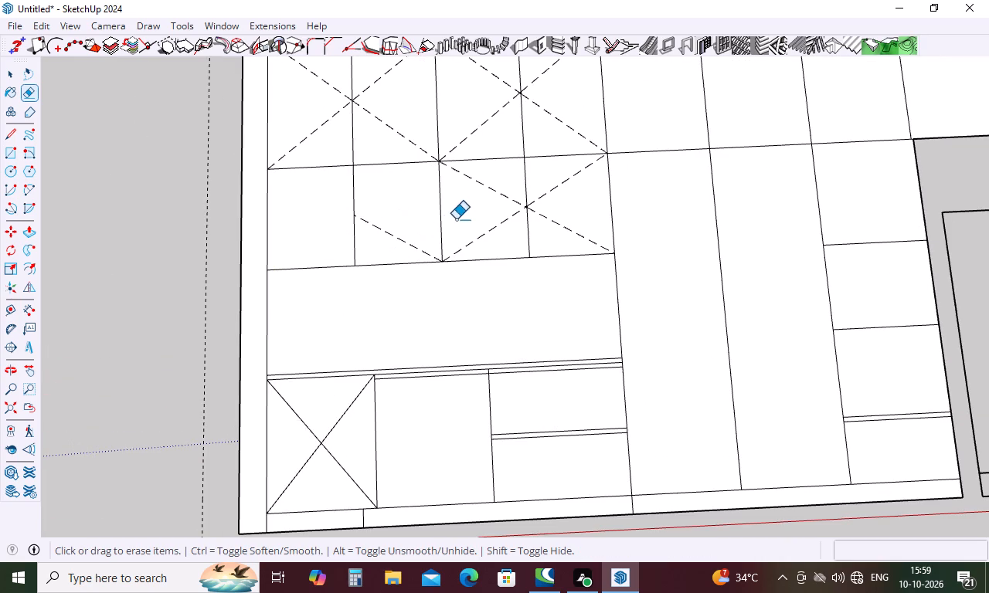
drag(379, 229, 379, 236)
drag(481, 229, 496, 249)
click(510, 193)
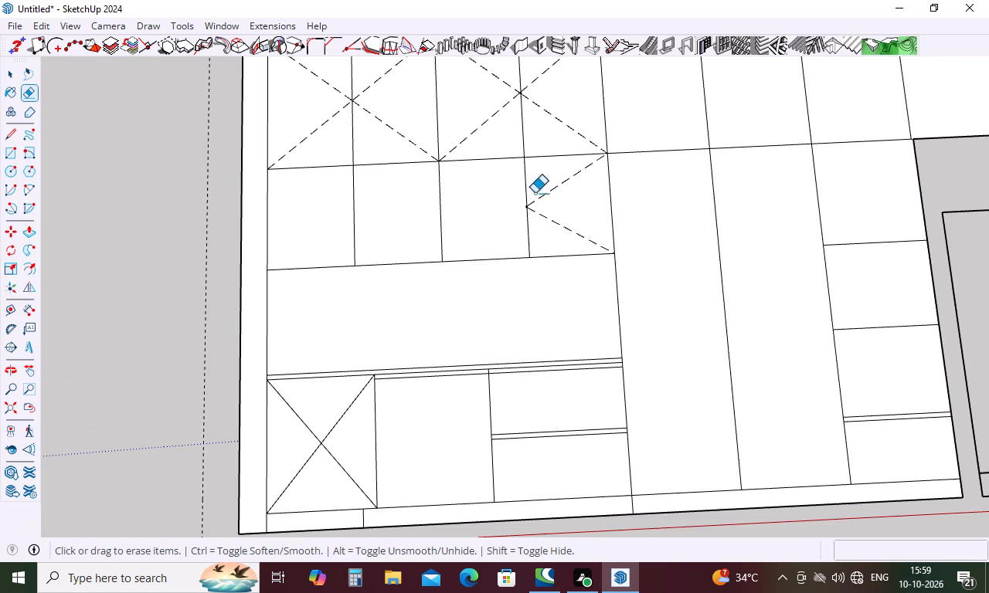
drag(535, 192, 543, 213)
drag(549, 225, 550, 239)
drag(555, 212, 551, 246)
drag(568, 121, 566, 130)
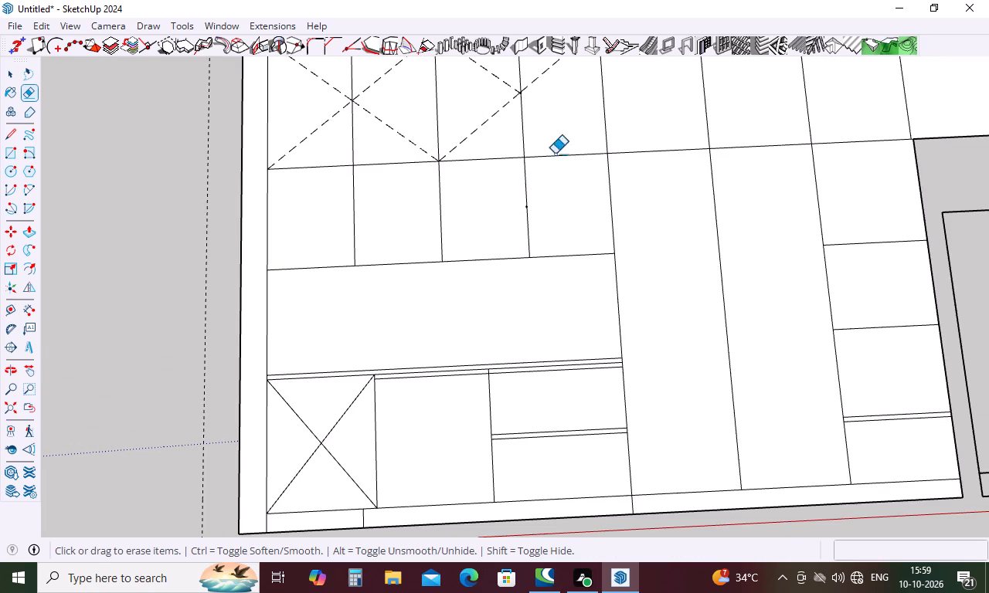
Erase the tiny dashed line fragments at the divider between the last two lower-row wall cabinets, keeping the divider edge.
scroll(527, 209, up, 10)
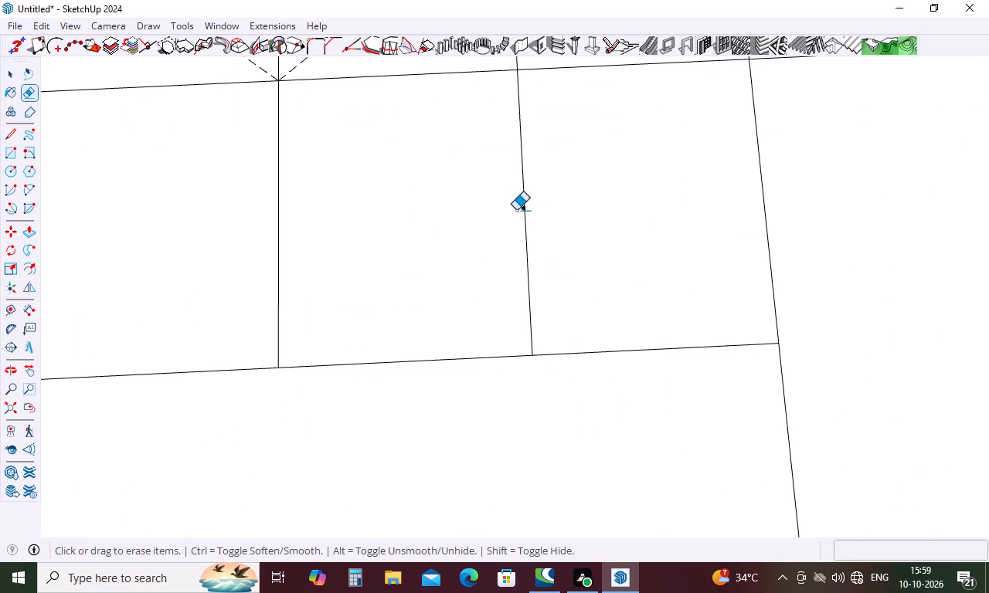
scroll(515, 209, up, 19)
click(509, 197)
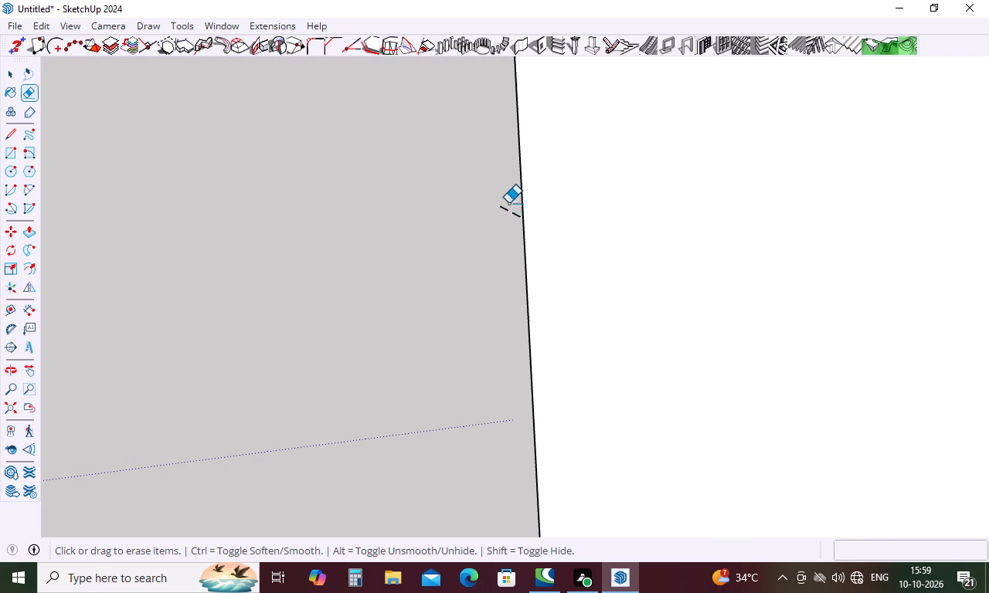
key(ctrl+z)
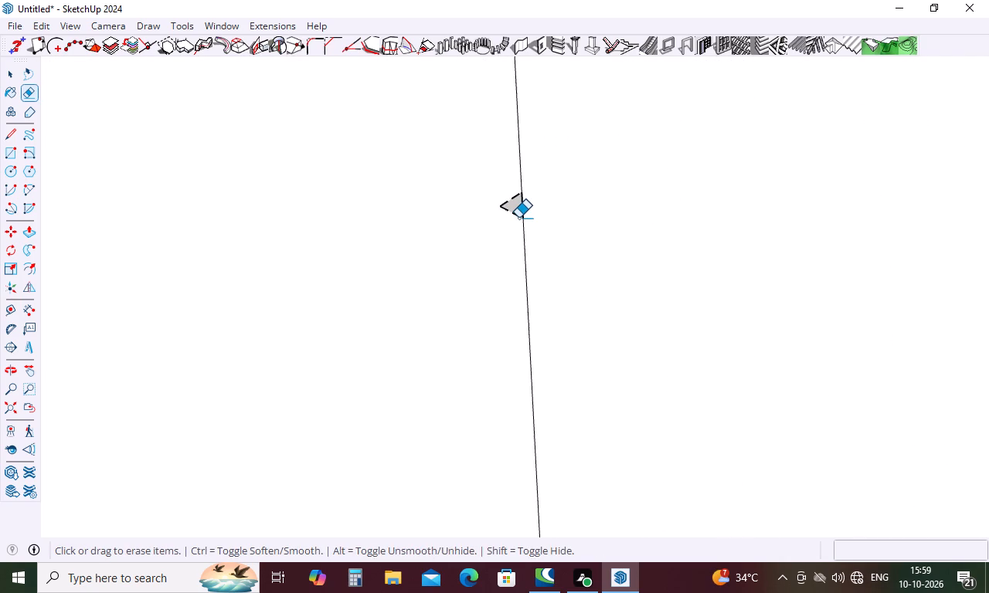
scroll(508, 181, up, 10)
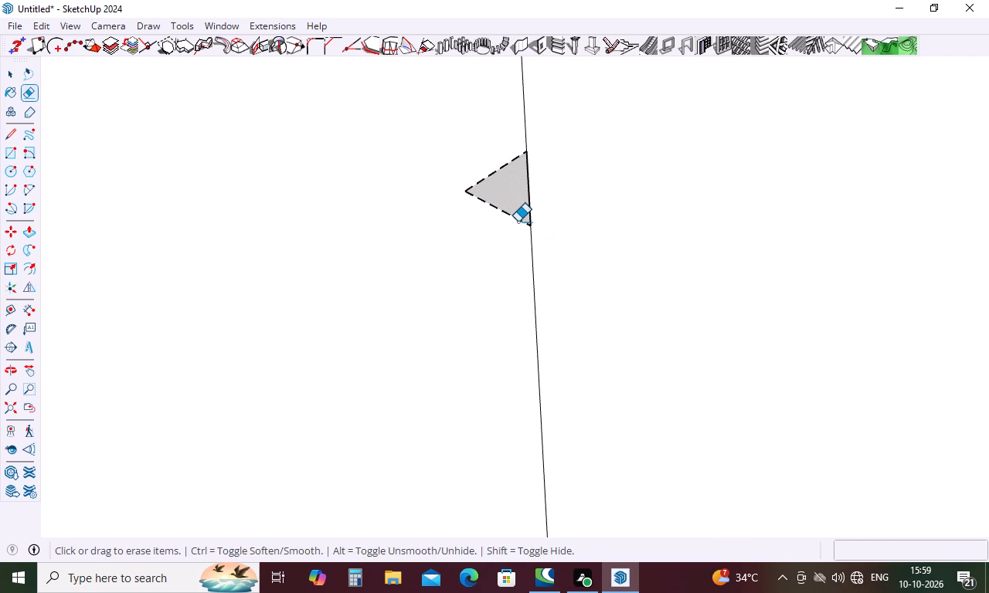
click(515, 222)
click(511, 215)
drag(494, 173, 494, 186)
Erase the remaining dashed door-opening lines from the upper row of wall cabinets above the counter.
scroll(546, 168, down, 5)
scroll(656, 188, down, 20)
scroll(656, 188, down, 5)
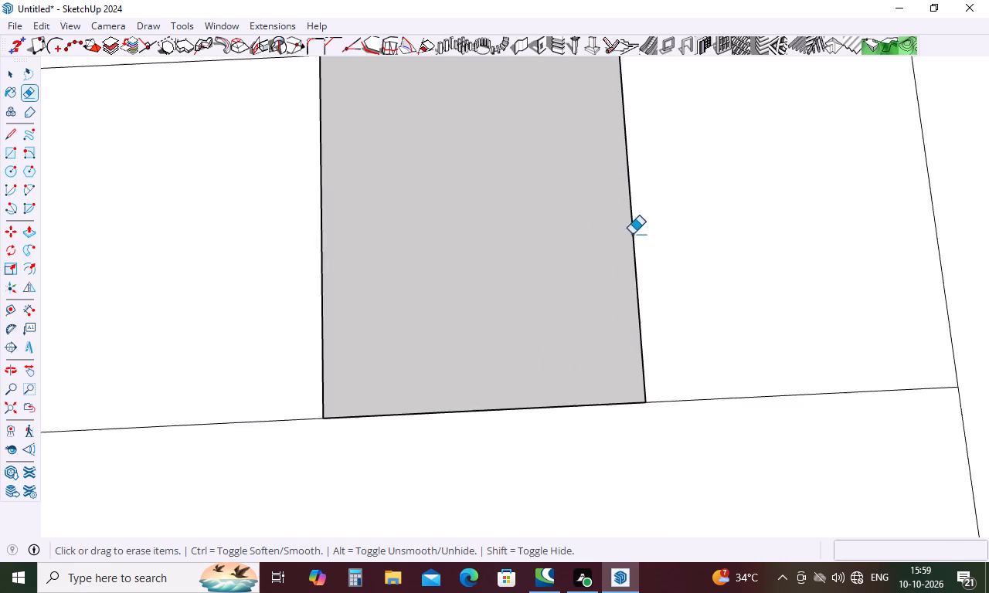
scroll(632, 234, down, 11)
click(471, 150)
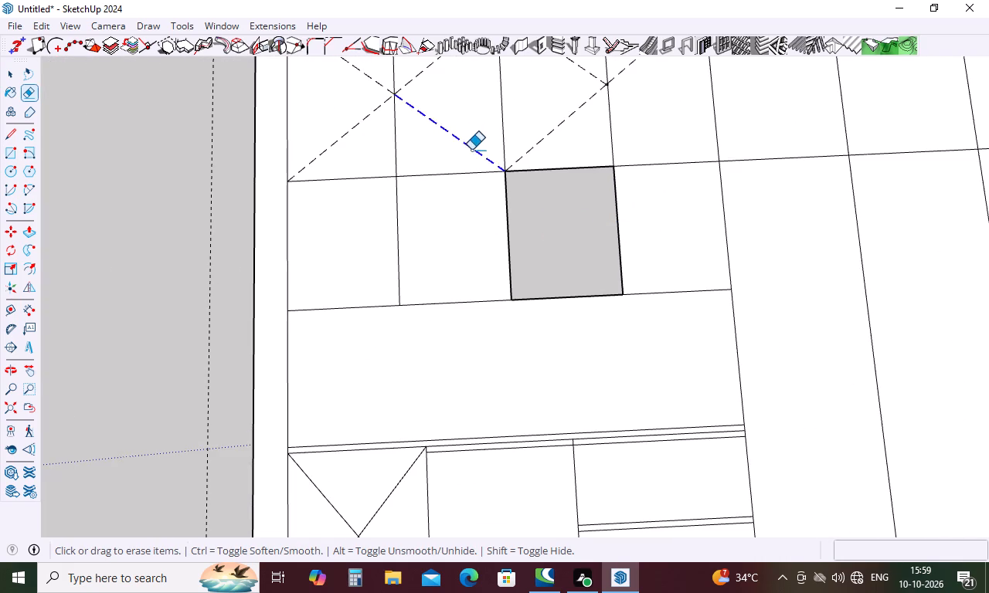
click(371, 112)
click(379, 80)
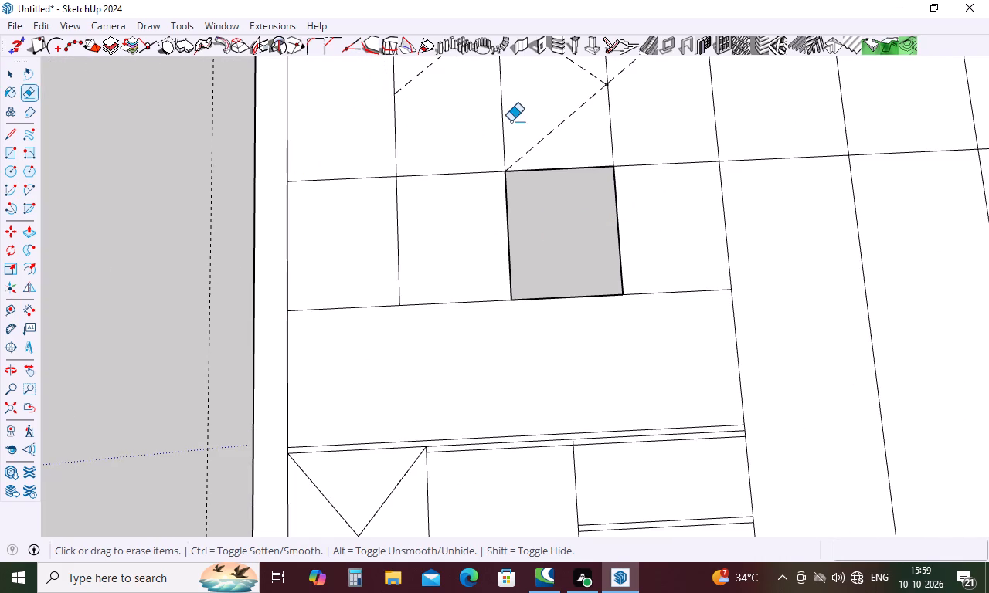
drag(554, 135, 555, 148)
click(549, 126)
scroll(521, 202, down, 6)
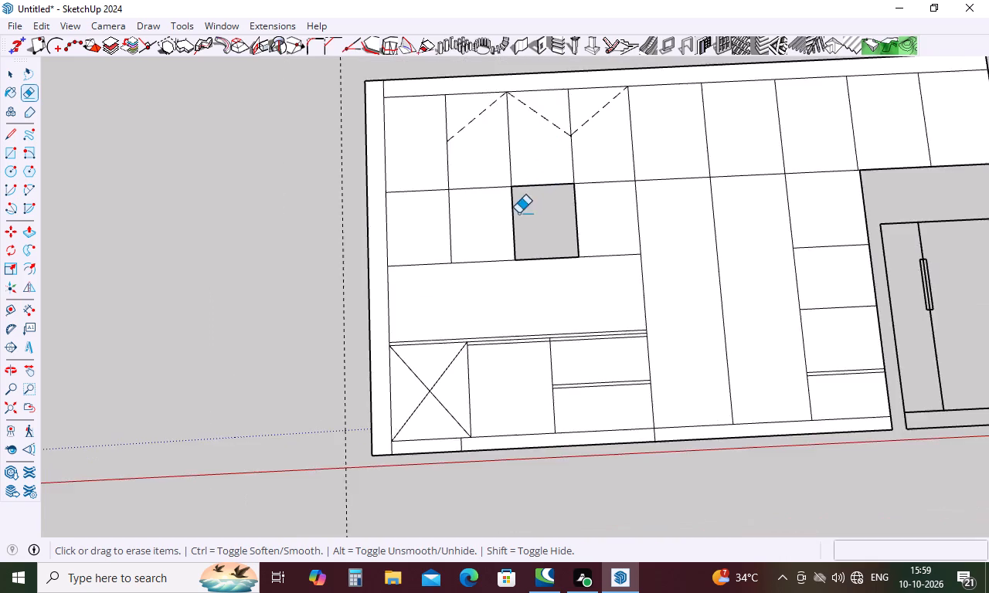
scroll(515, 208, down, 11)
scroll(515, 154, up, 11)
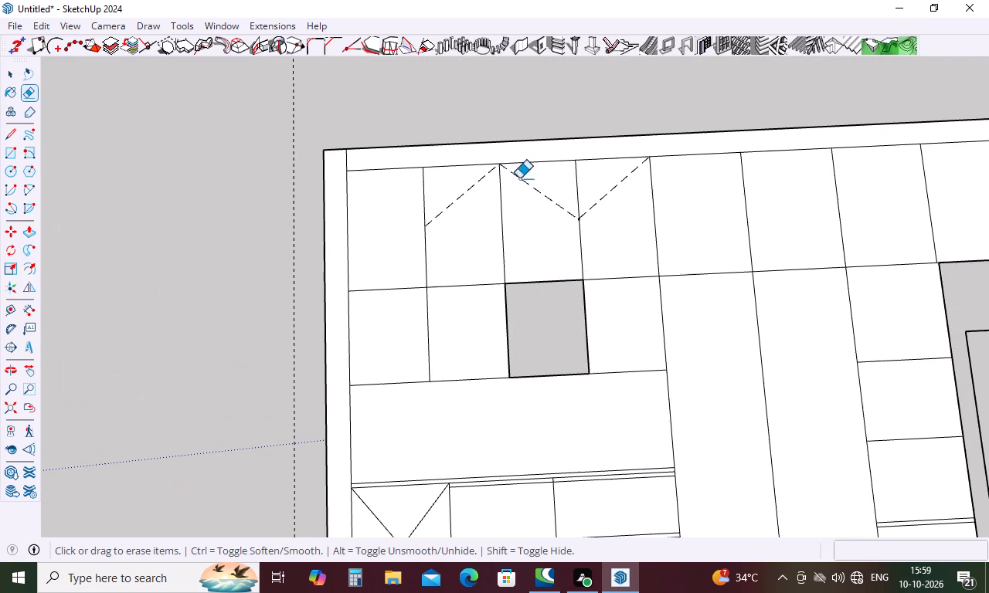
click(520, 181)
click(458, 197)
click(600, 191)
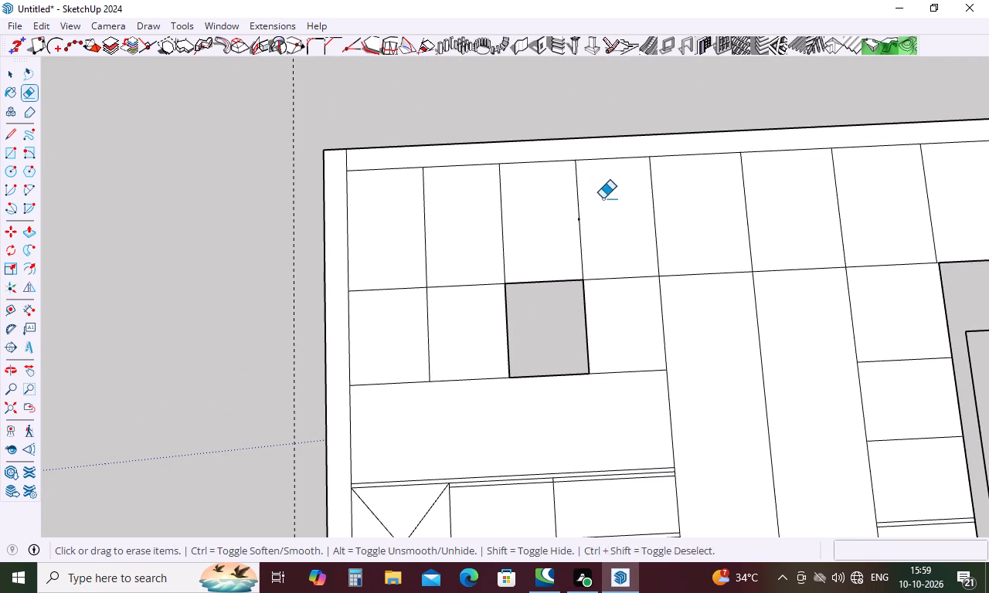
Erase the tiny dashed line fragments at the divider between the third and fourth upper-row wall cabinets.
scroll(566, 232, up, 3)
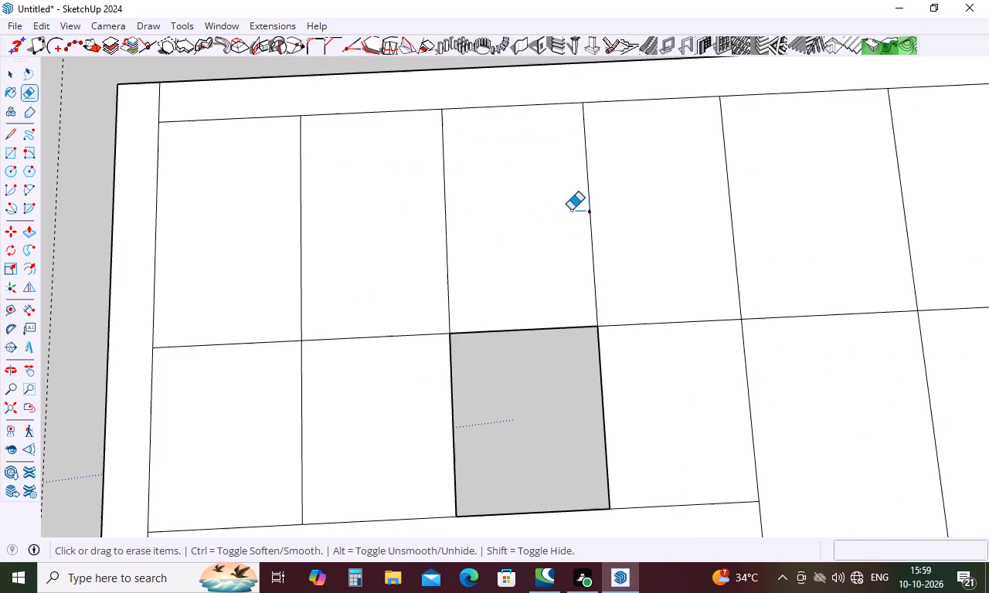
scroll(571, 210, up, 20)
scroll(571, 210, up, 18)
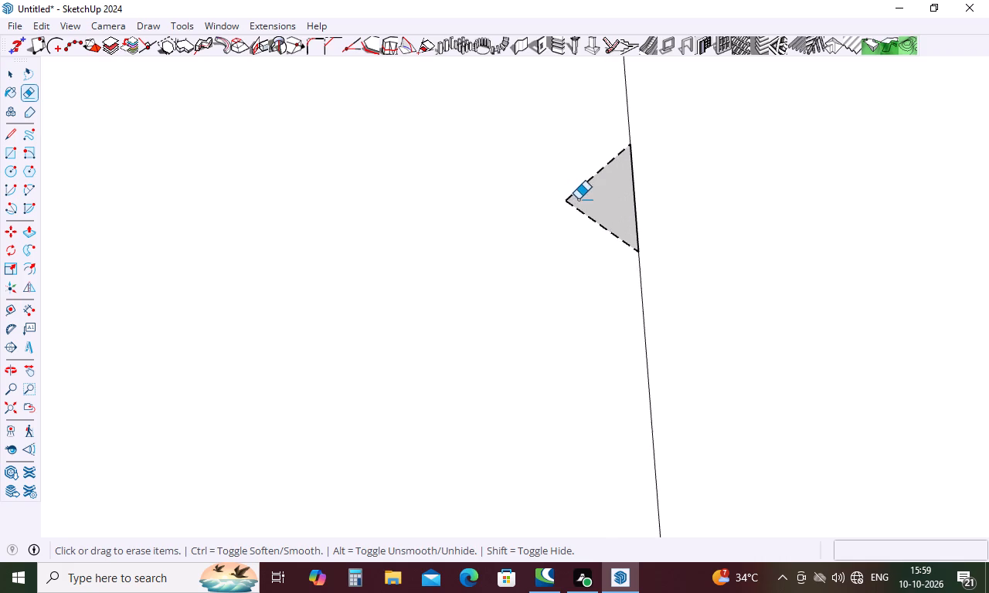
scroll(578, 199, up, 2)
drag(591, 172, 591, 182)
click(589, 222)
scroll(587, 217, down, 2)
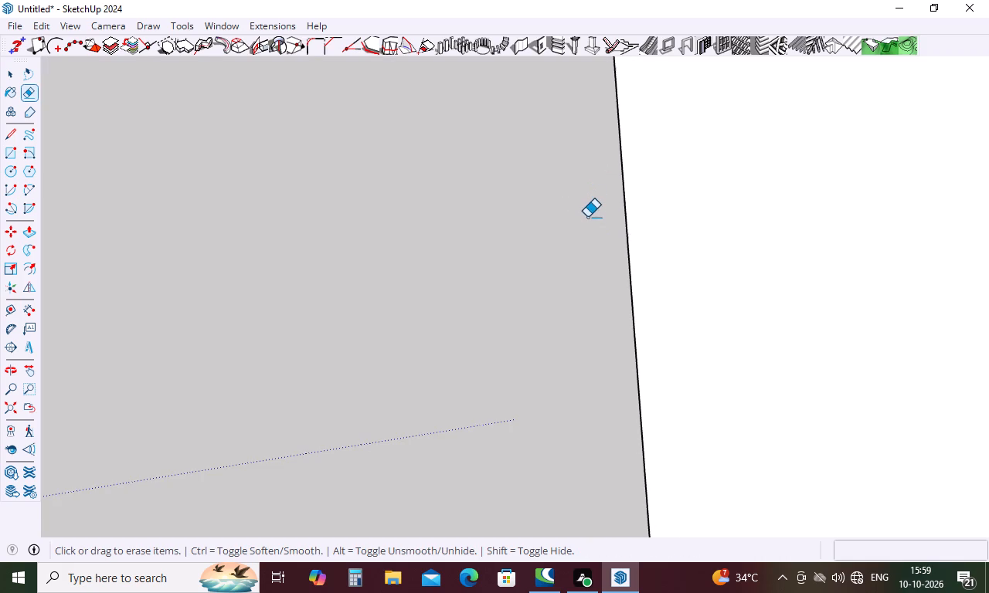
scroll(587, 217, down, 17)
scroll(578, 212, down, 7)
scroll(580, 227, down, 15)
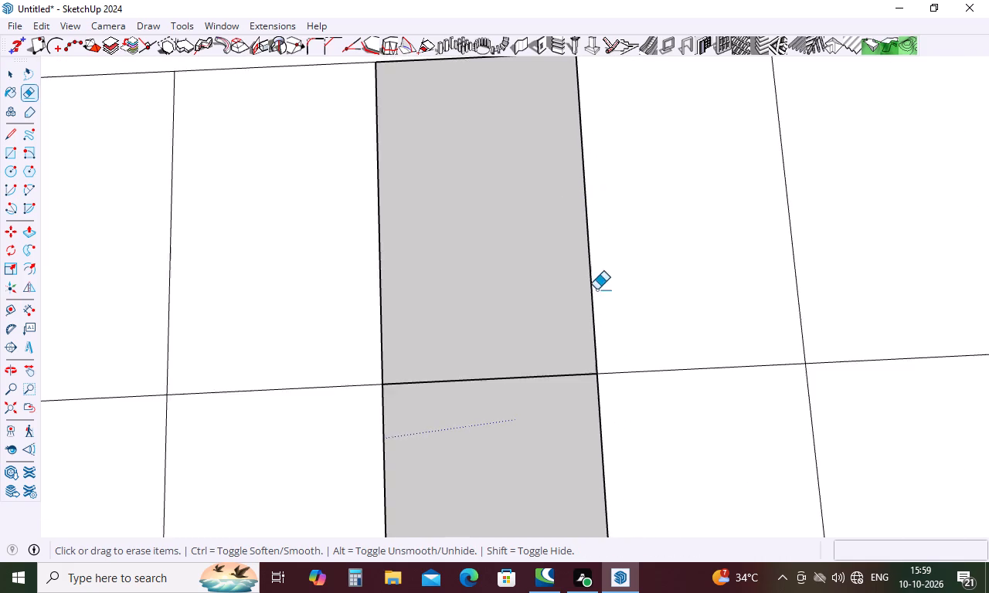
Draw a 4' 8" by 1' 8" rectangle over the third wall cabinet column to restore its two missing faces.
scroll(596, 290, down, 12)
key(Escape)
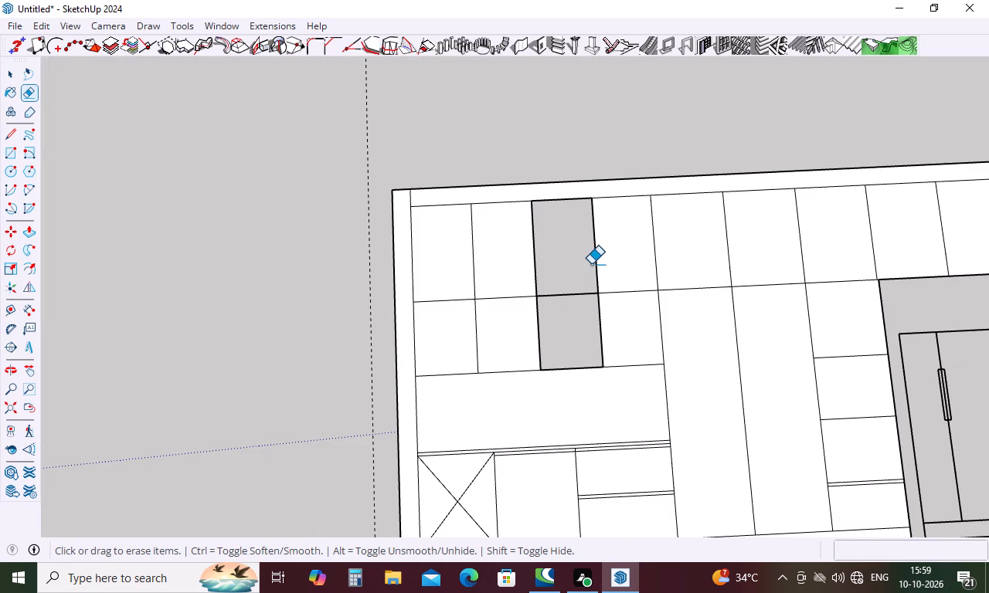
key(r)
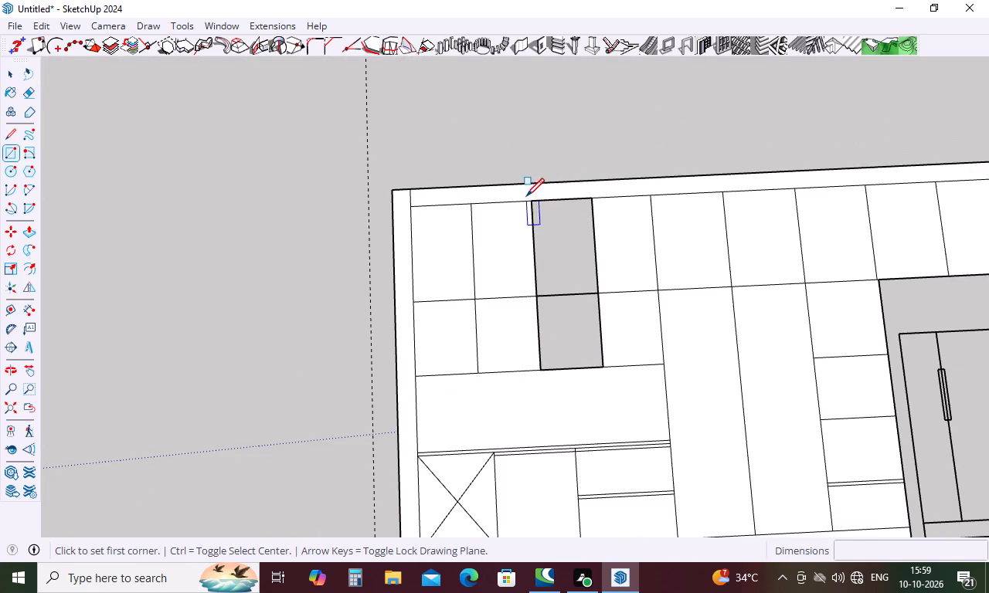
click(529, 199)
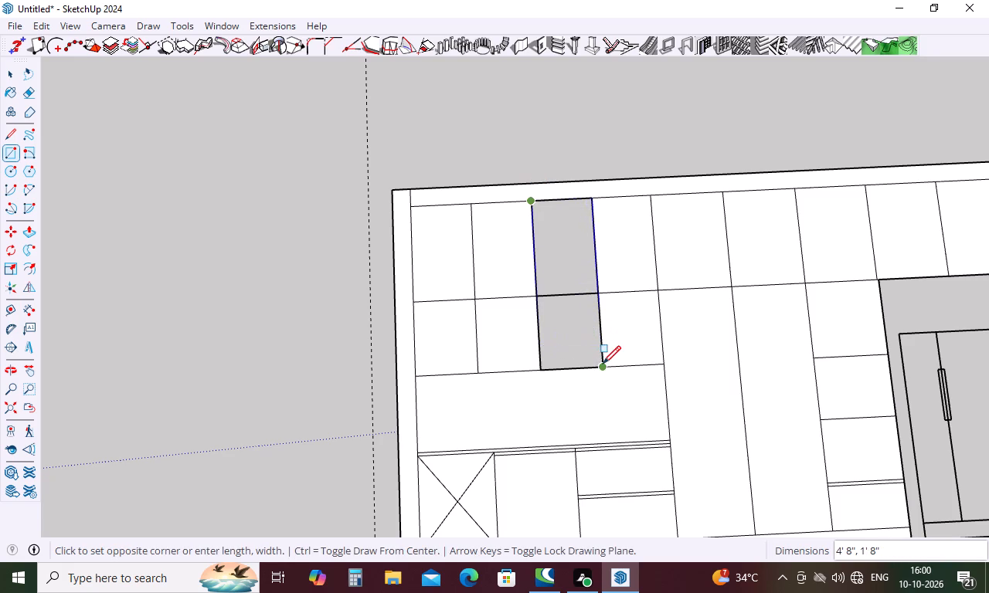
click(603, 364)
key(space)
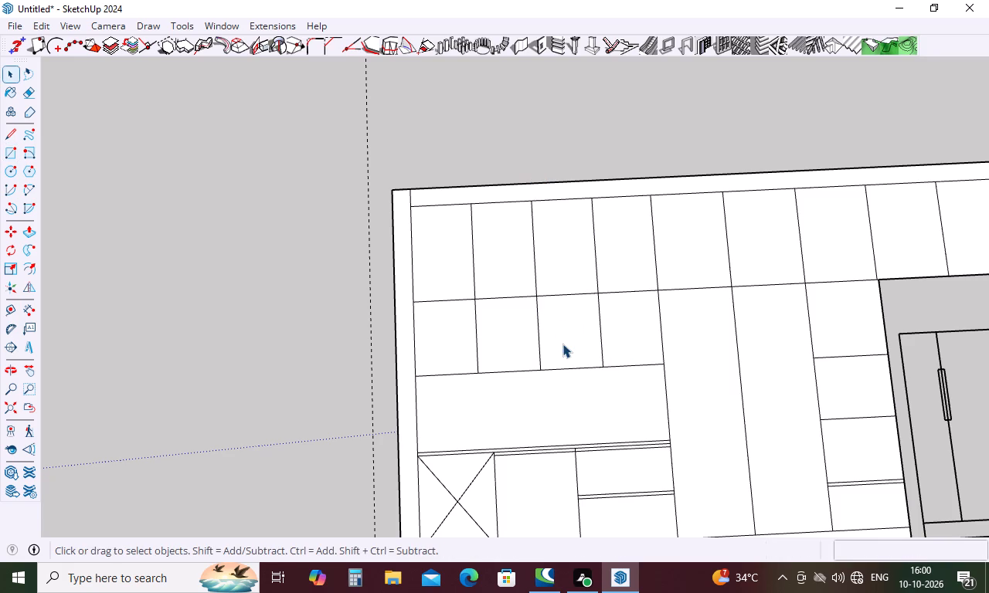
Erase the refrigerator drawing beside the tall cabinets in the elevation copy.
scroll(556, 286, down, 7)
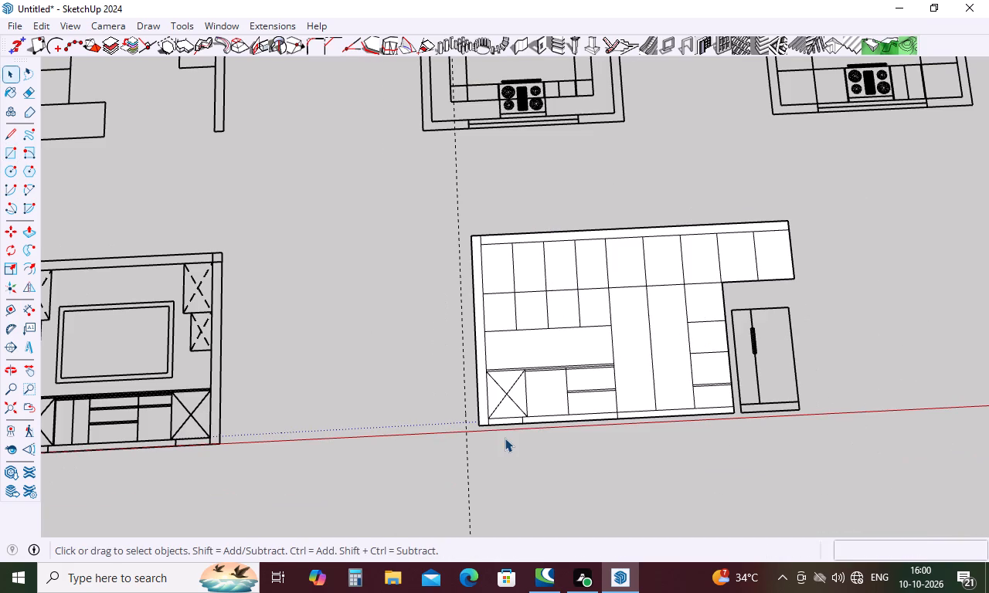
key(Escape)
key(e)
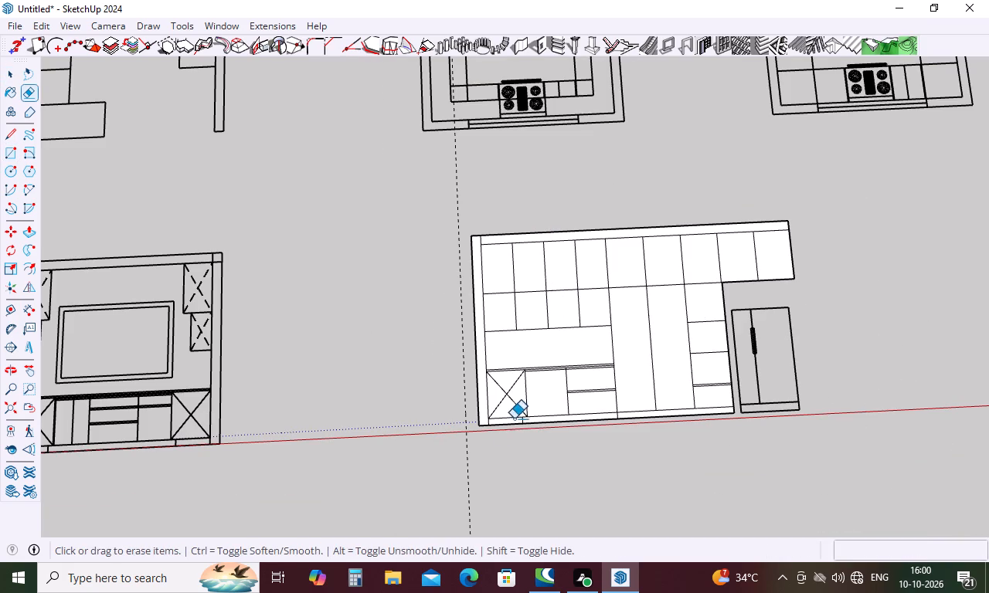
click(780, 312)
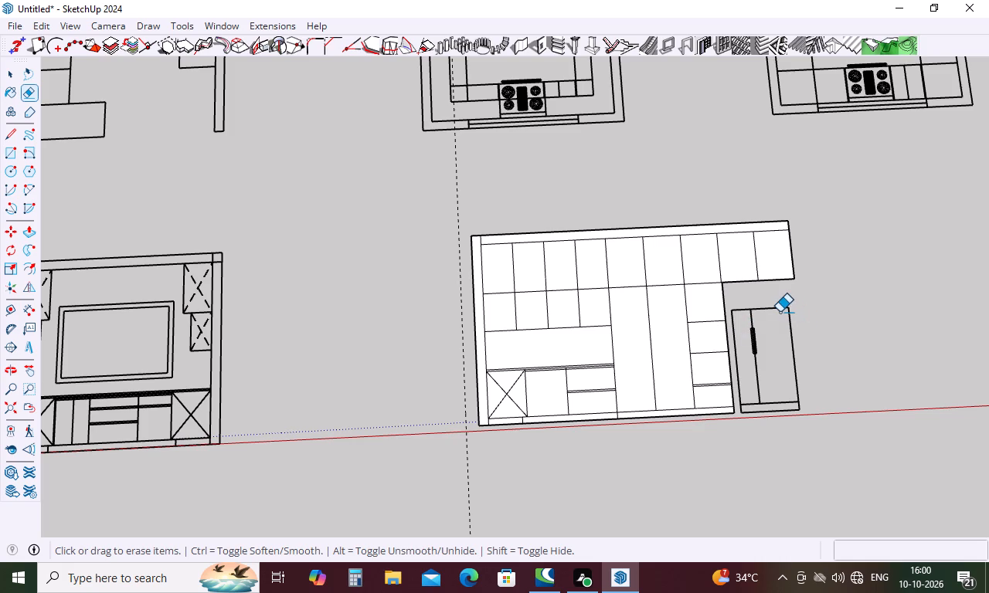
click(773, 311)
click(760, 307)
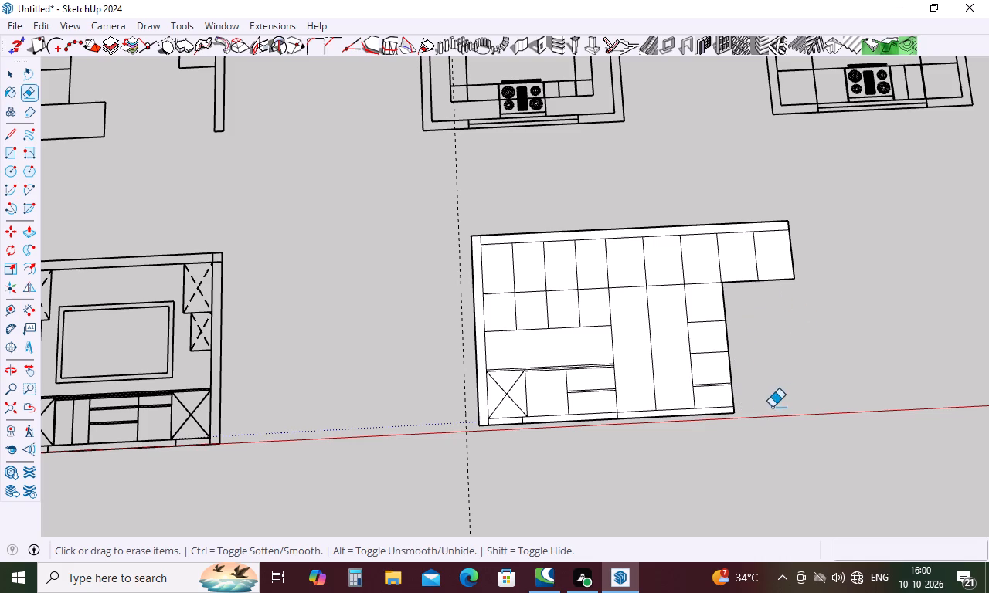
Erase the outline of the side wall strip next to the cabinets, including its leftover top edge.
scroll(483, 400, up, 5)
click(477, 371)
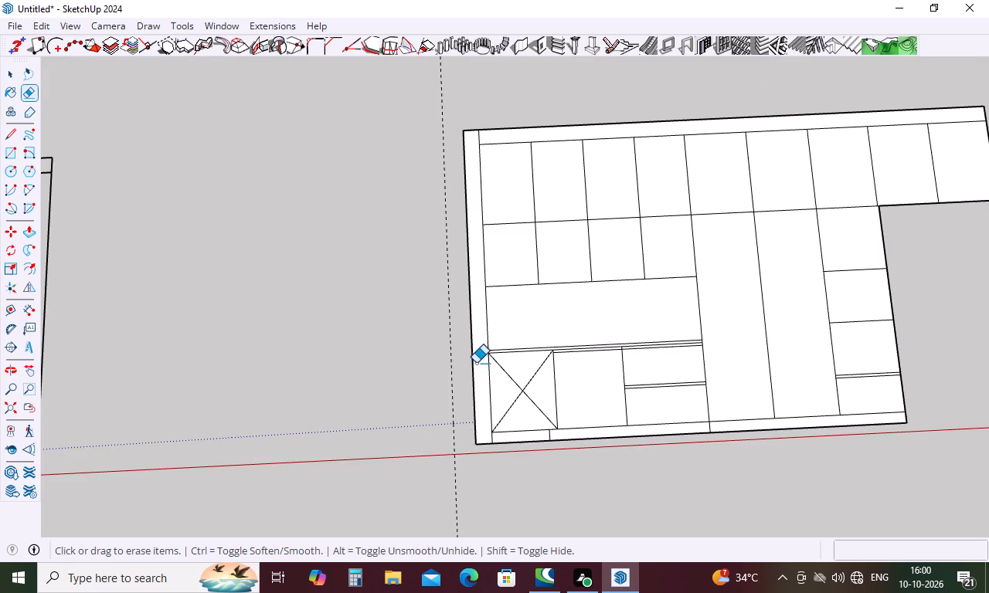
click(471, 334)
drag(483, 433, 483, 453)
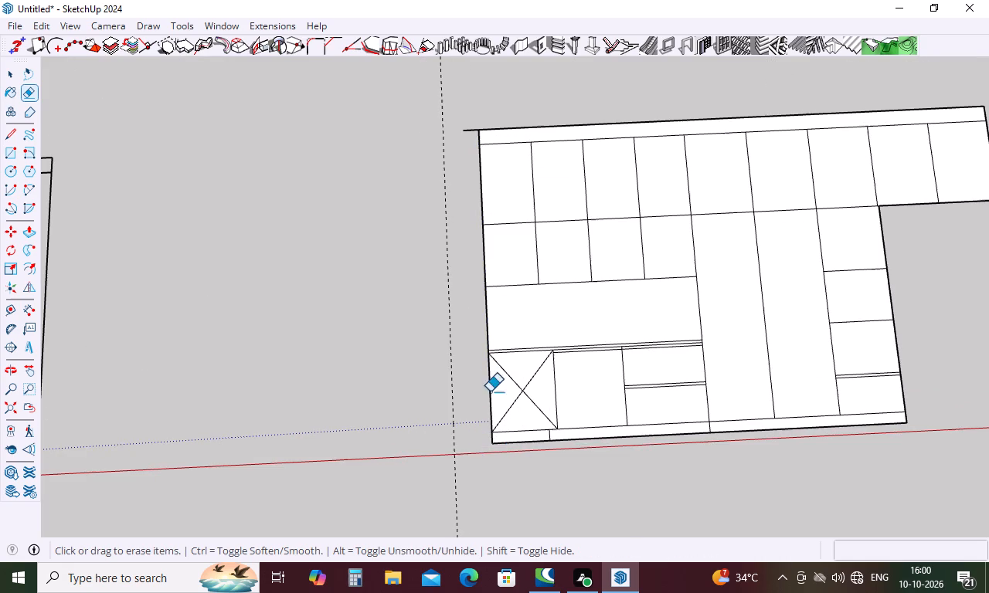
click(471, 129)
Erase the crossed corner base cabinet, including its diagonals, outer side edge and the skirting beneath it.
scroll(436, 280, down, 4)
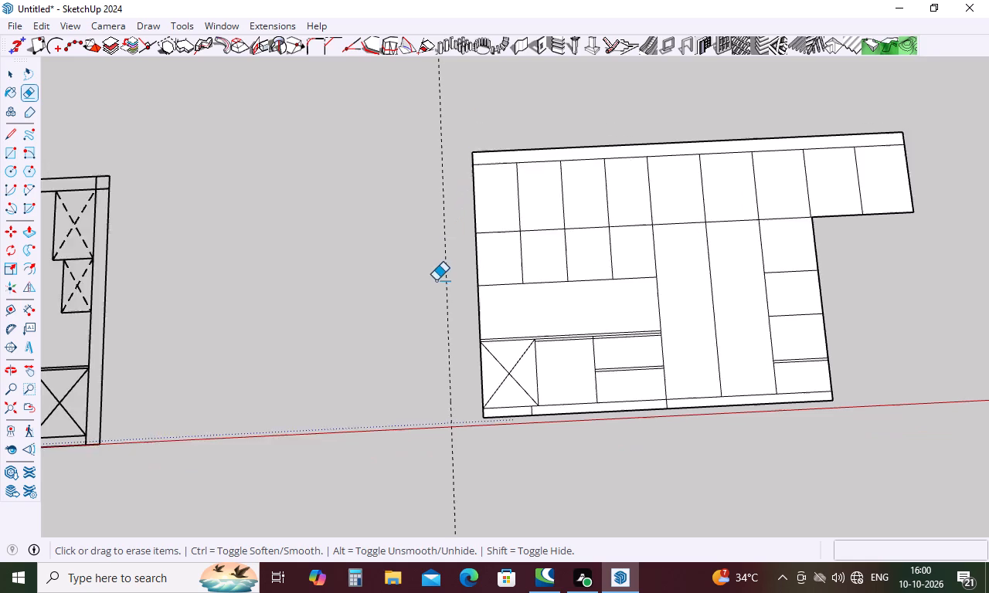
scroll(479, 398, up, 8)
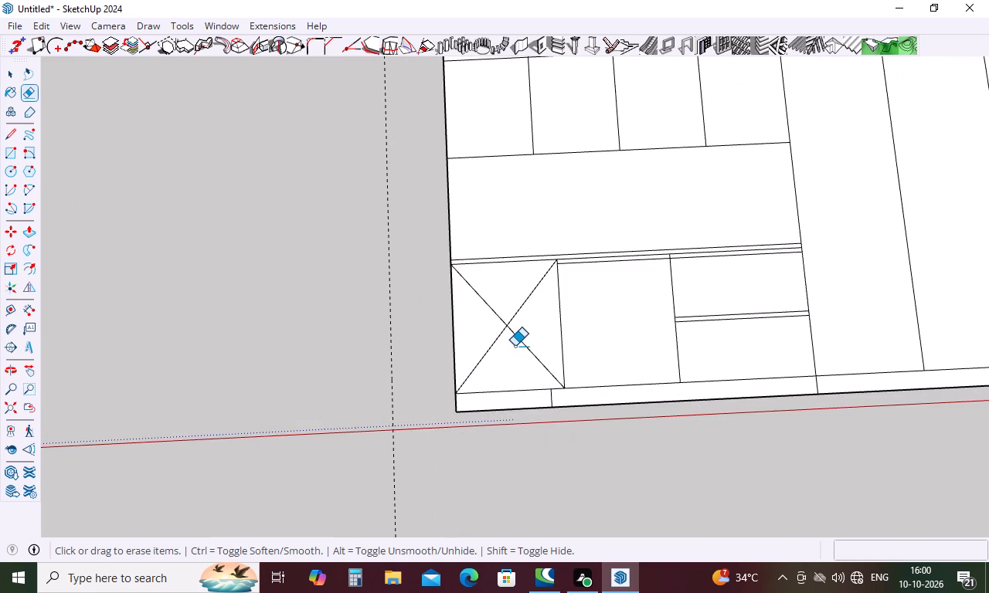
click(518, 341)
click(513, 307)
click(500, 313)
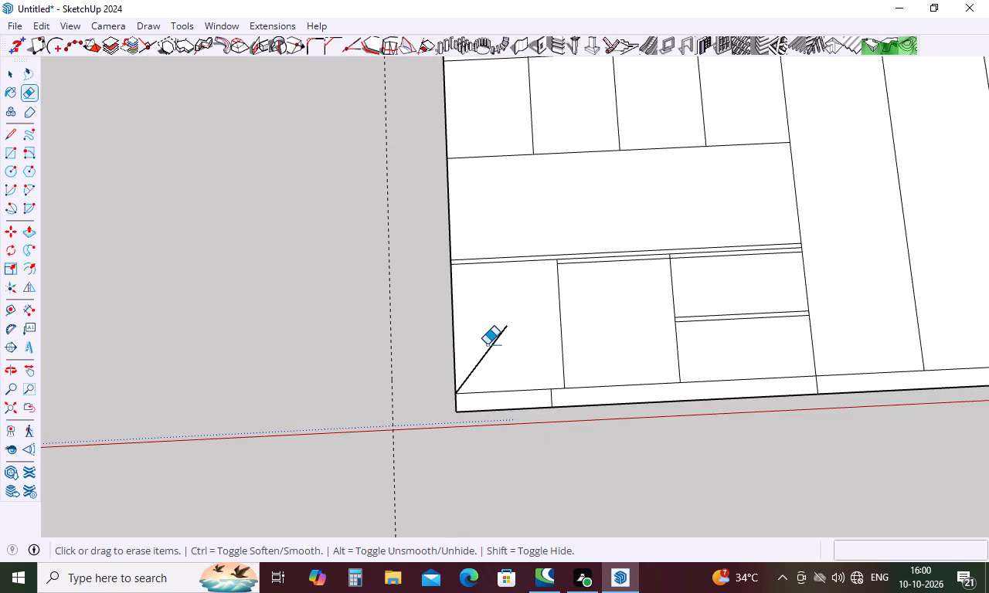
drag(487, 348, 487, 357)
drag(479, 391, 478, 405)
drag(489, 411, 490, 429)
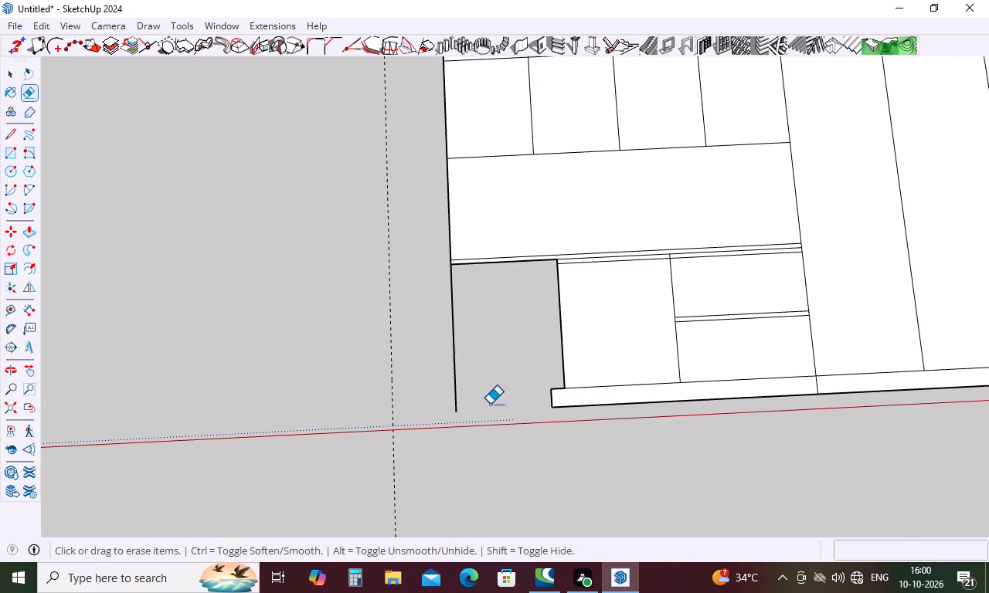
drag(464, 348, 445, 362)
Erase the remaining base cabinet and drawer lines under the counter together with their skirting, up to the tall cabinets.
click(573, 390)
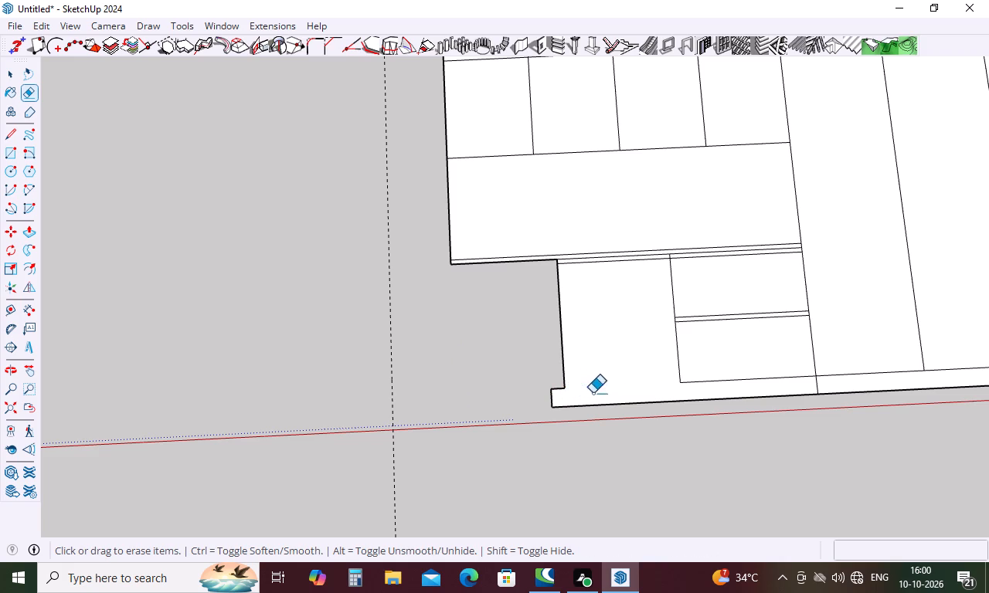
click(624, 405)
drag(567, 339, 566, 344)
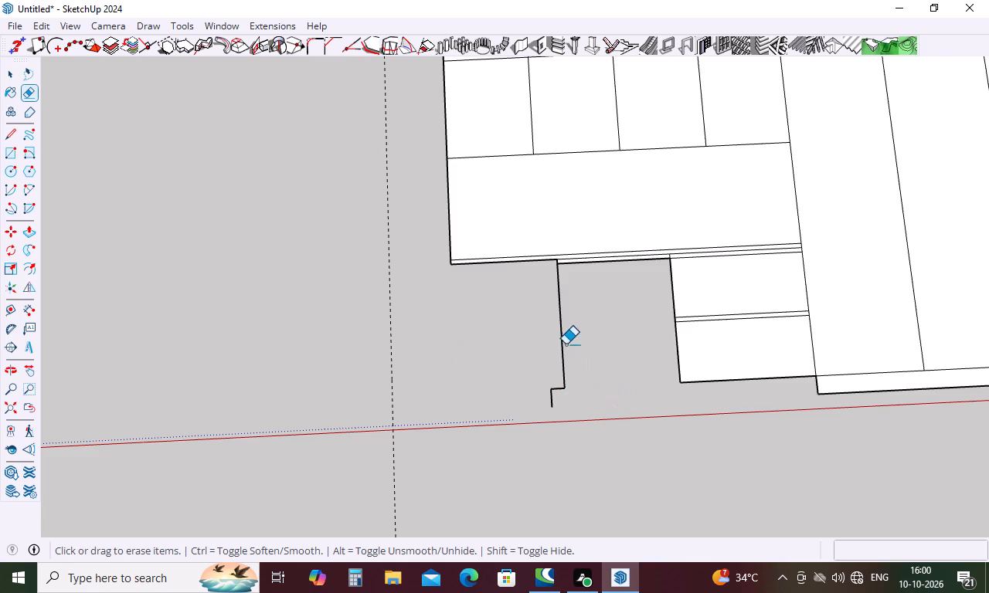
drag(566, 344, 562, 351)
drag(553, 390, 552, 402)
drag(712, 381, 712, 393)
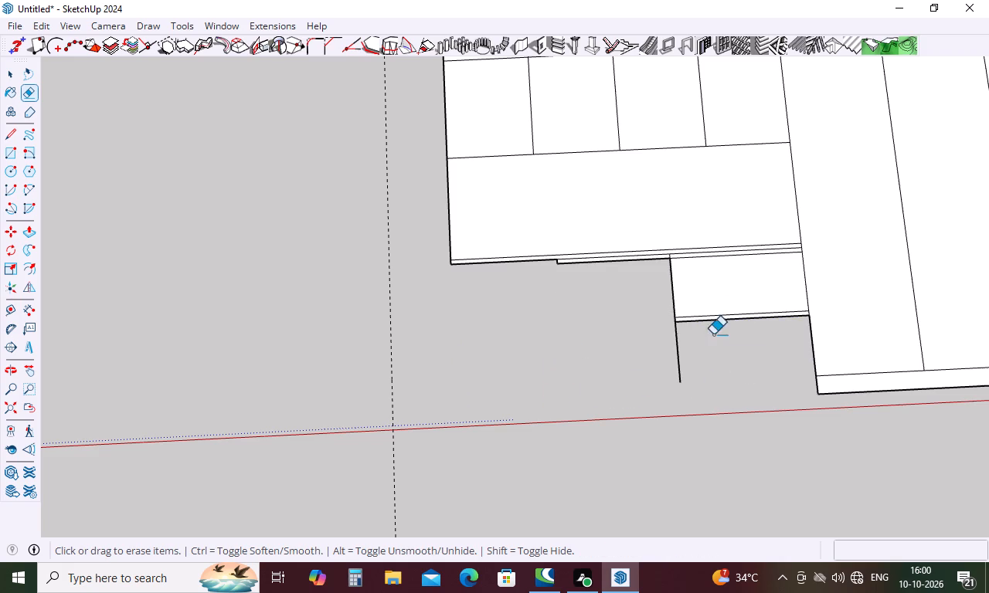
drag(722, 304, 720, 325)
drag(678, 334, 669, 347)
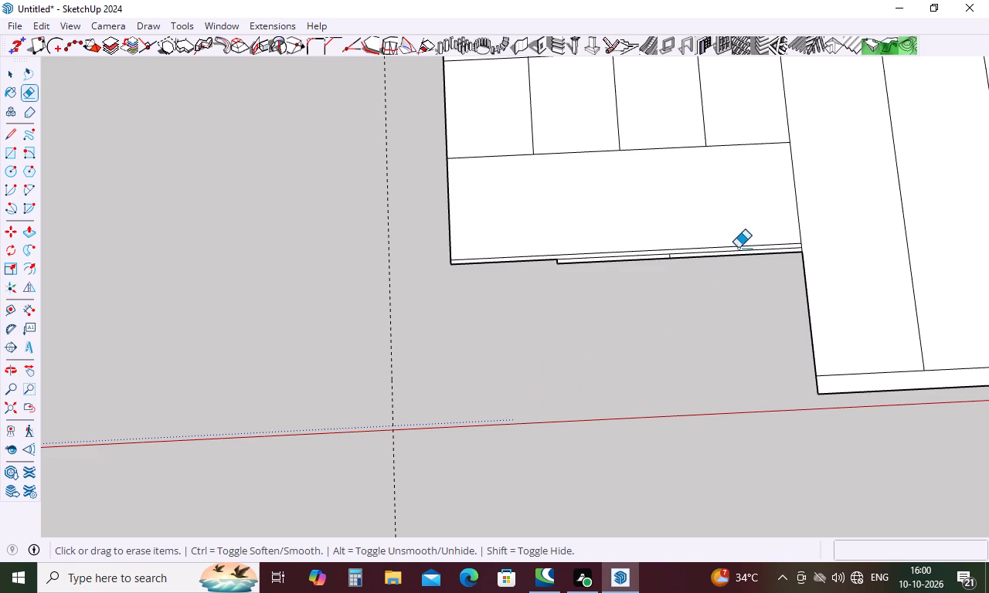
Erase the countertop lines and leftover edge stubs, keeping the bottom edge of the backsplash panel.
scroll(739, 245, up, 9)
click(794, 239)
click(790, 249)
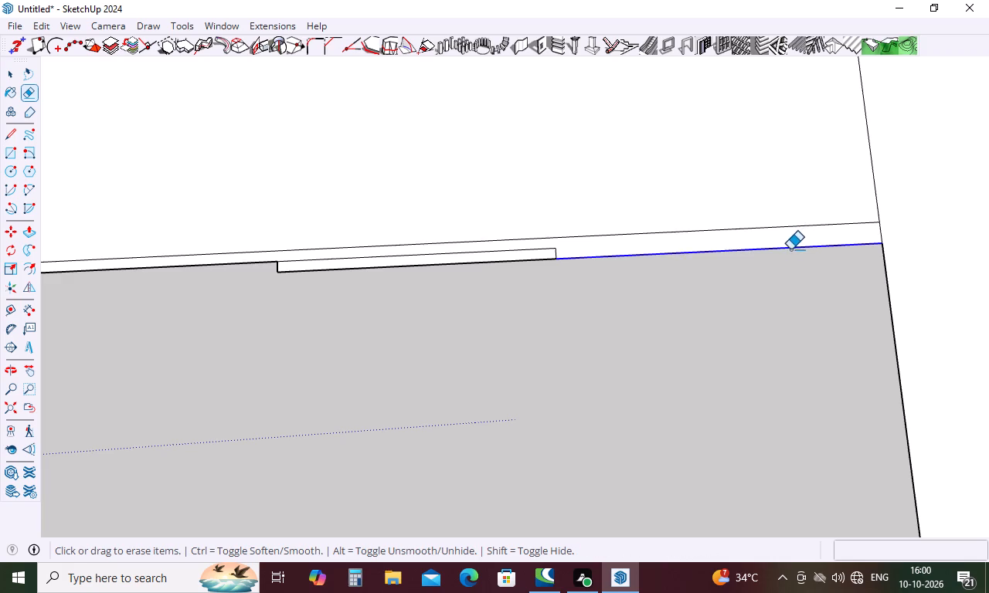
drag(539, 252, 534, 259)
click(536, 251)
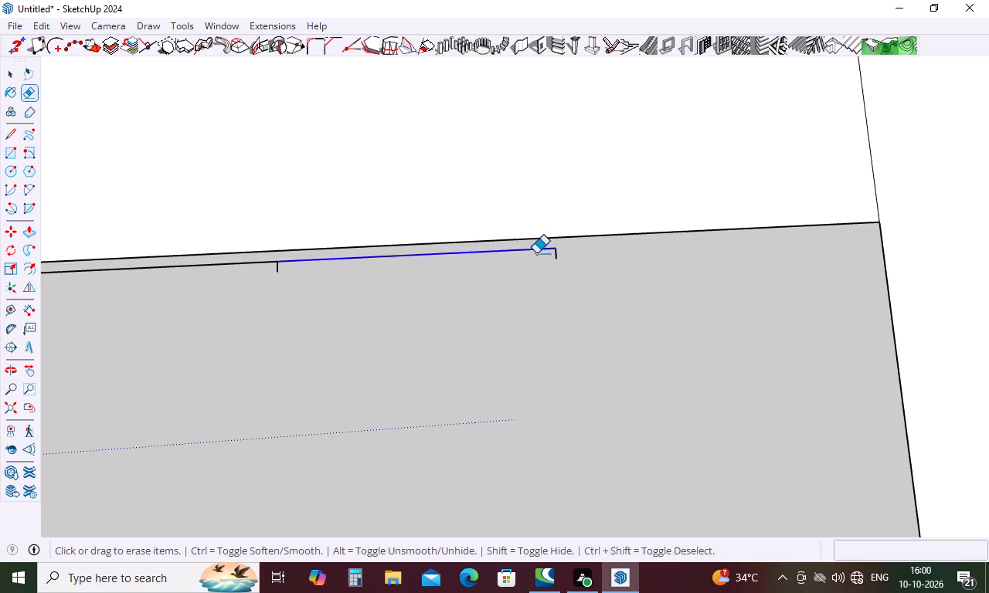
drag(557, 256, 545, 263)
click(268, 265)
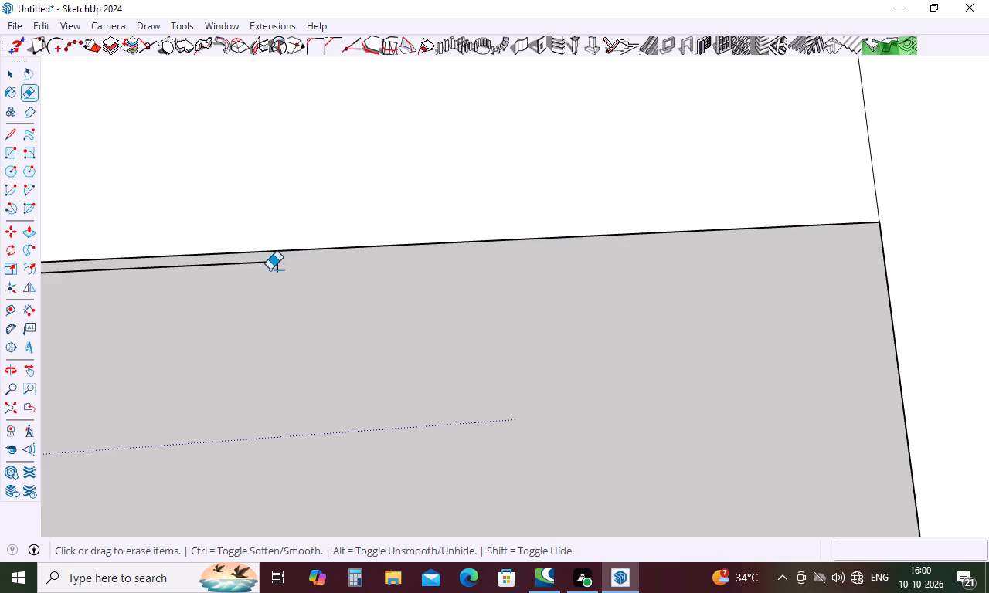
drag(277, 269, 277, 285)
scroll(559, 306, down, 5)
scroll(640, 332, down, 4)
scroll(384, 264, up, 9)
click(339, 333)
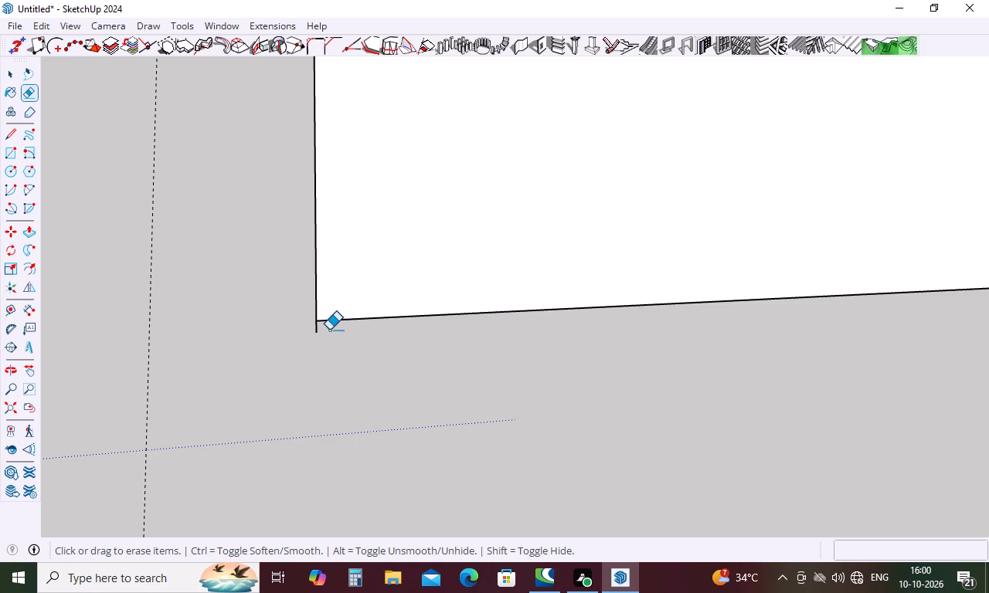
drag(315, 332, 315, 340)
Examine the kitchen reference photos, especially the tall-unit and refrigerator wall, alongside the cleaned elevation and the extruded walls.
scroll(344, 324, down, 10)
scroll(406, 327, down, 6)
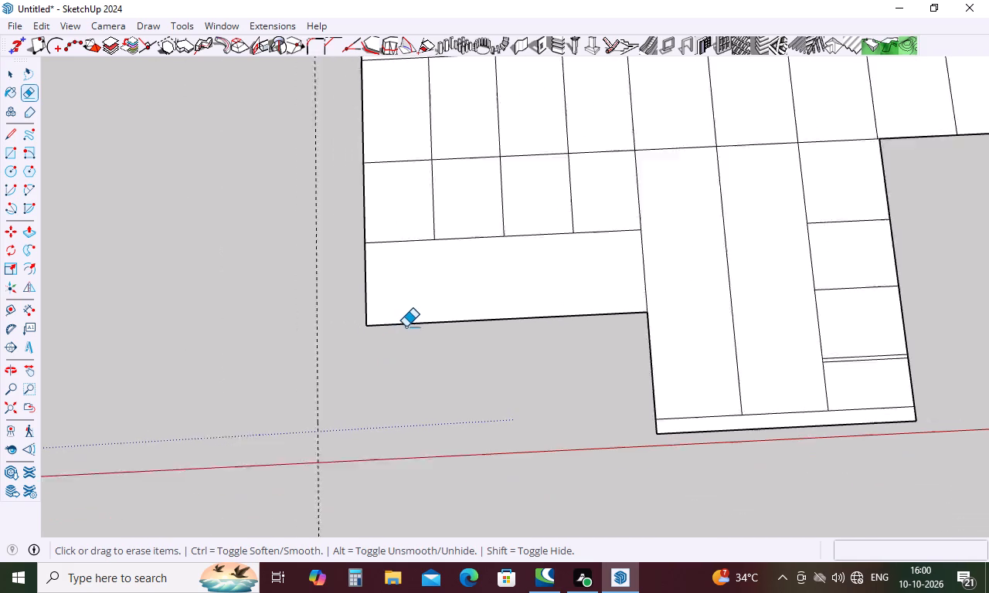
scroll(658, 411, up, 9)
scroll(664, 401, down, 5)
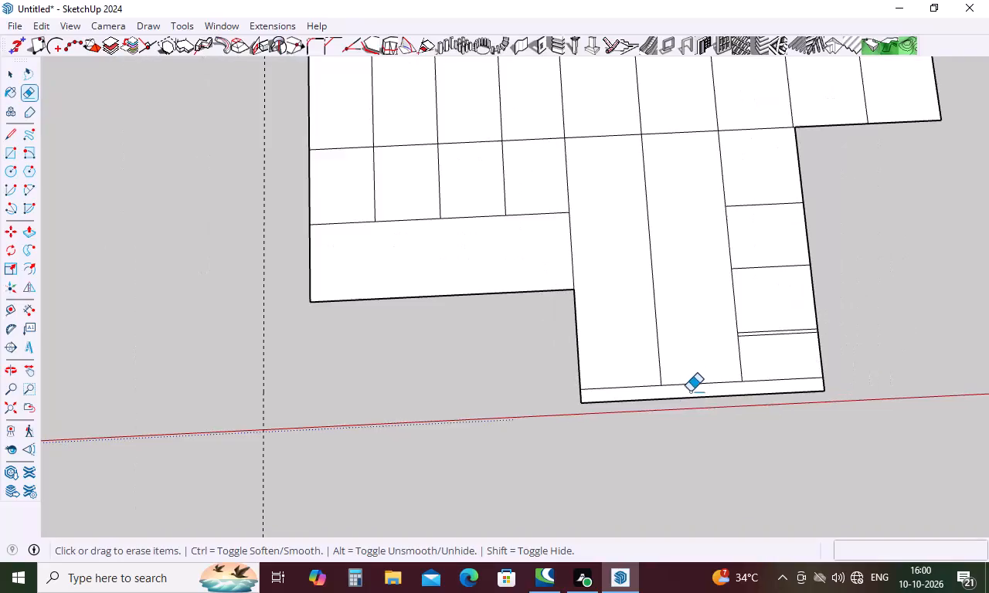
scroll(694, 387, down, 15)
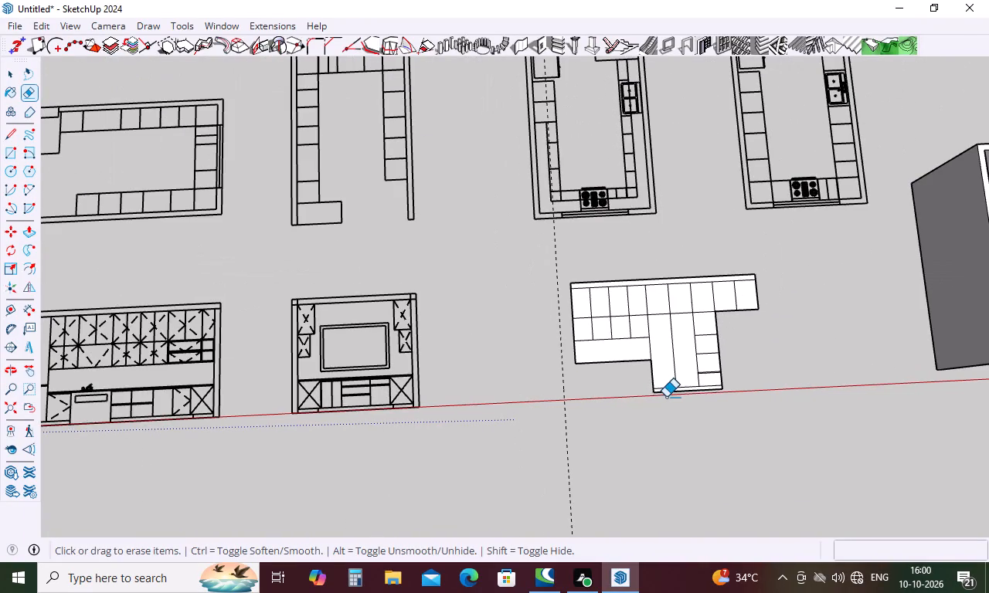
scroll(661, 388, down, 5)
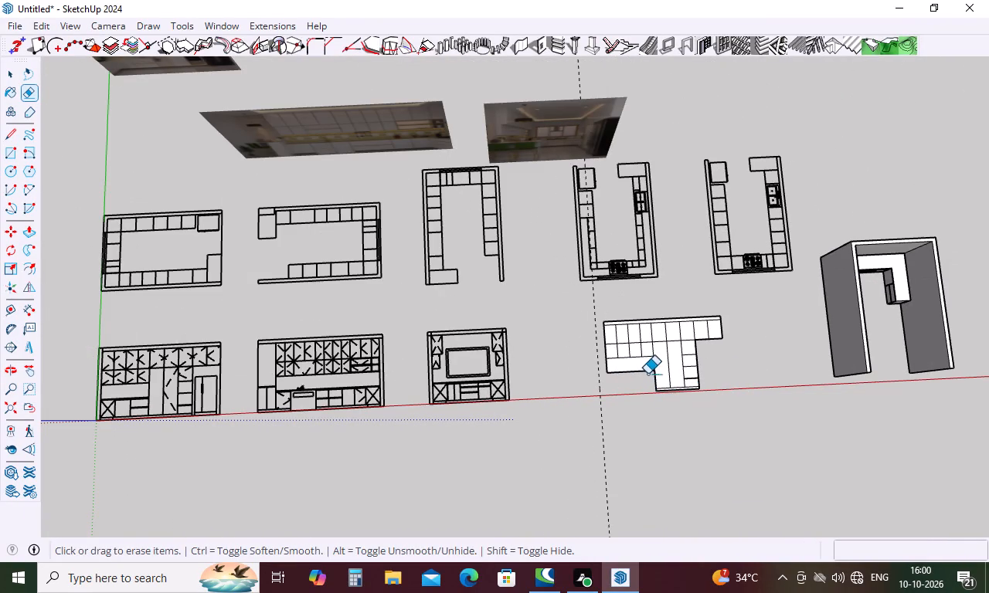
scroll(637, 353, up, 4)
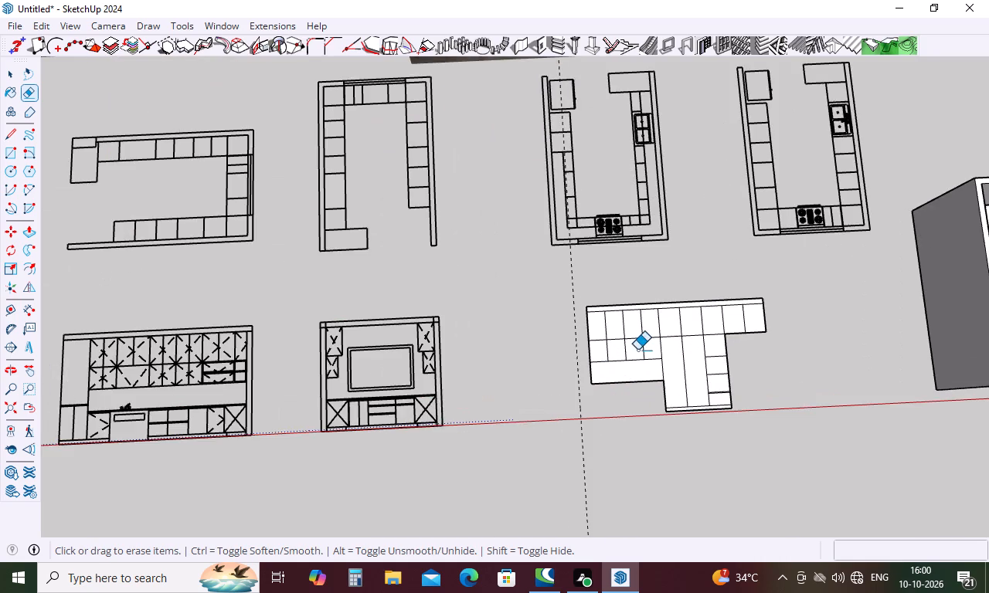
scroll(637, 352, down, 8)
middle_drag(523, 339, 556, 174)
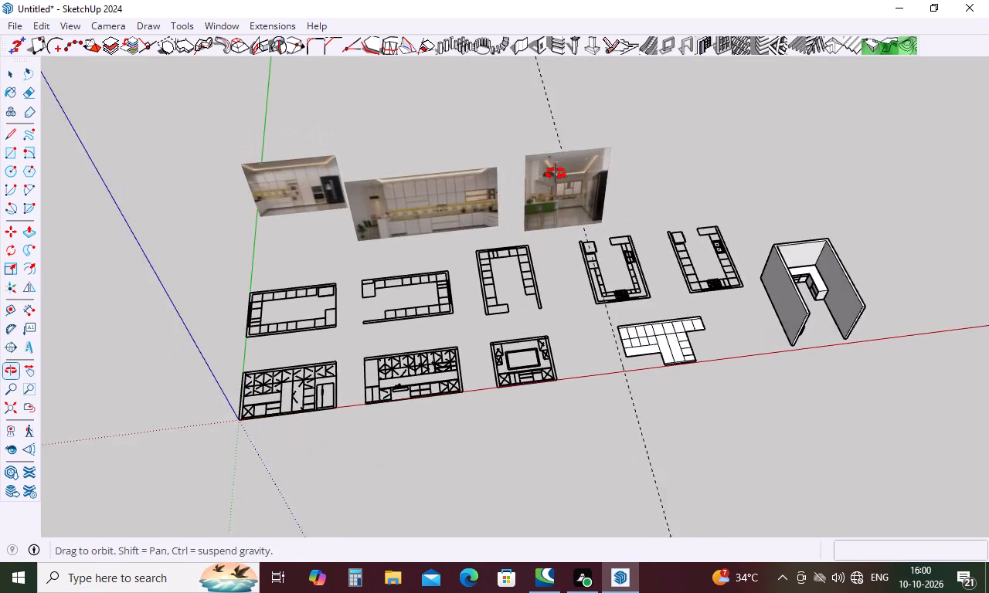
middle_drag(556, 174, 566, 121)
scroll(287, 211, up, 5)
scroll(267, 219, down, 2)
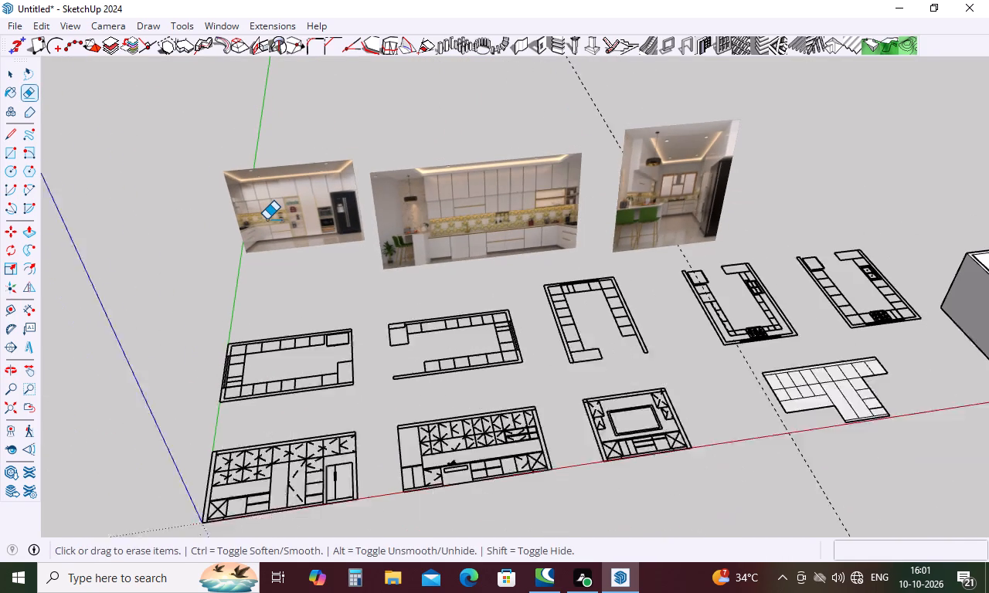
scroll(267, 219, down, 1)
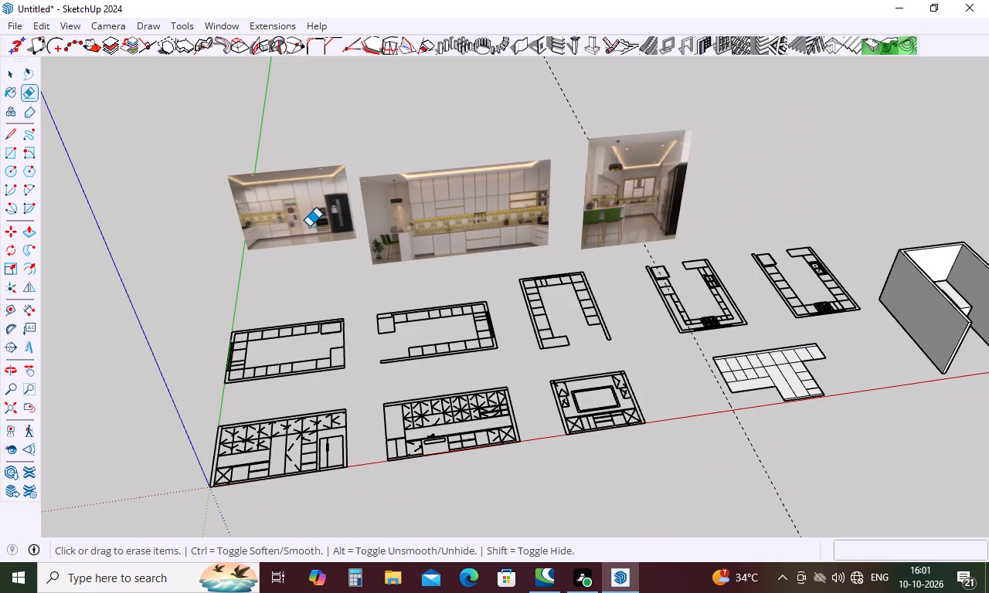
scroll(325, 229, up, 9)
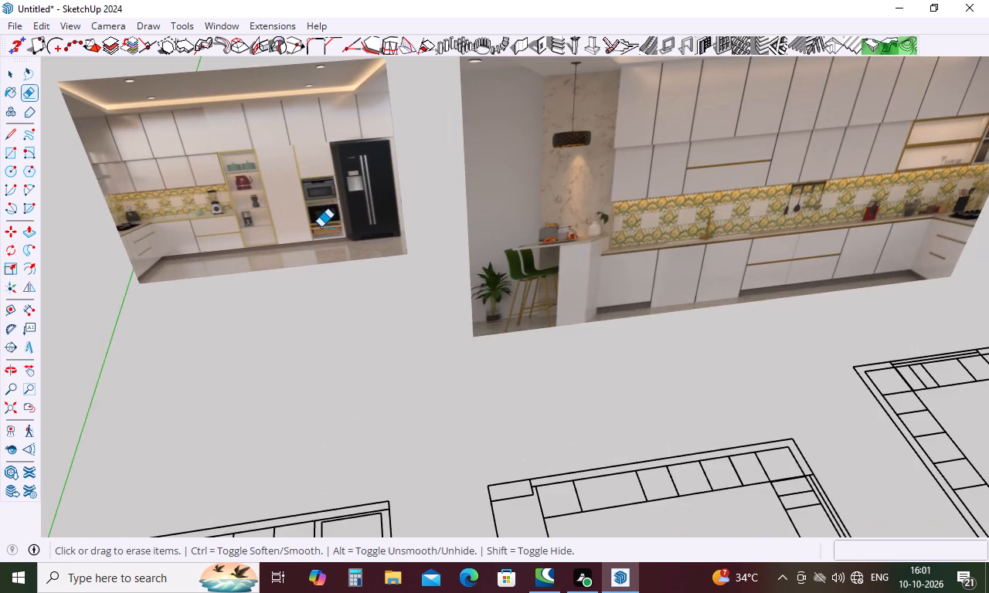
scroll(327, 225, down, 9)
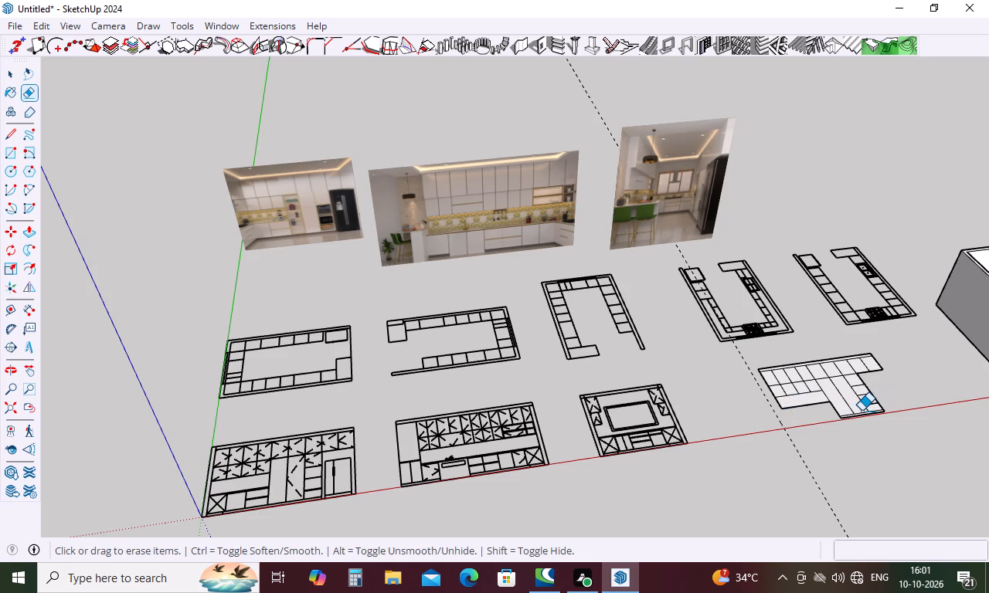
scroll(246, 229, up, 4)
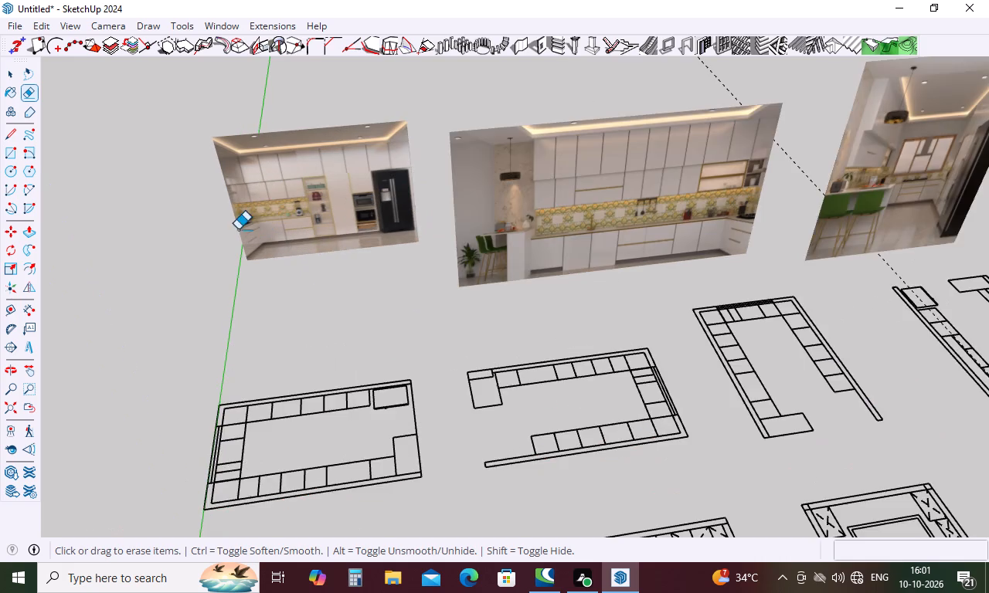
scroll(218, 228, up, 5)
middle_drag(189, 231, 124, 231)
scroll(243, 143, up, 4)
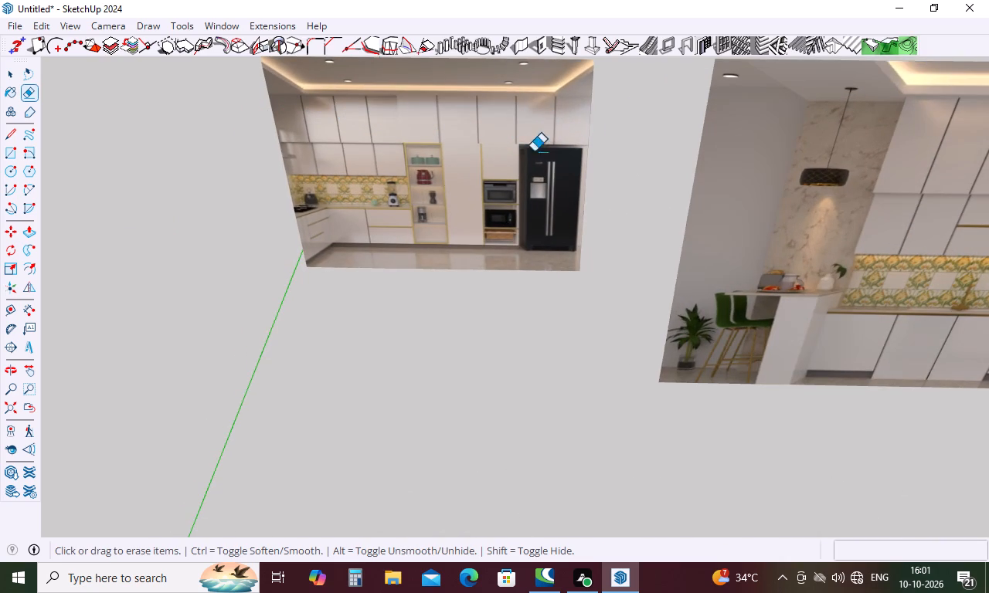
scroll(430, 187, down, 14)
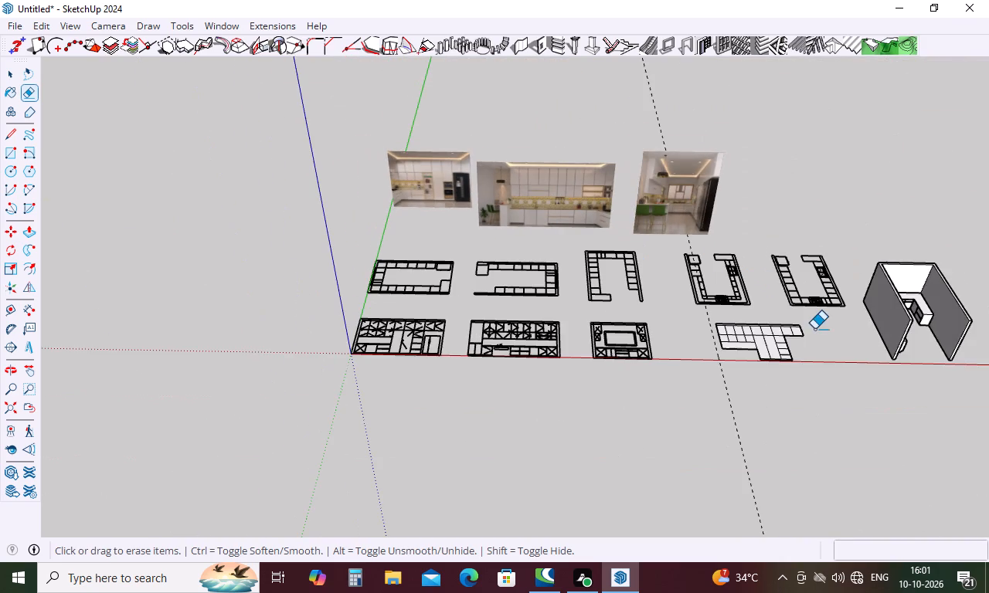
Compare the cleaned cabinet elevation with the kitchen reference photos, especially the tall units, oven column and refrigerator wall.
scroll(814, 329, up, 9)
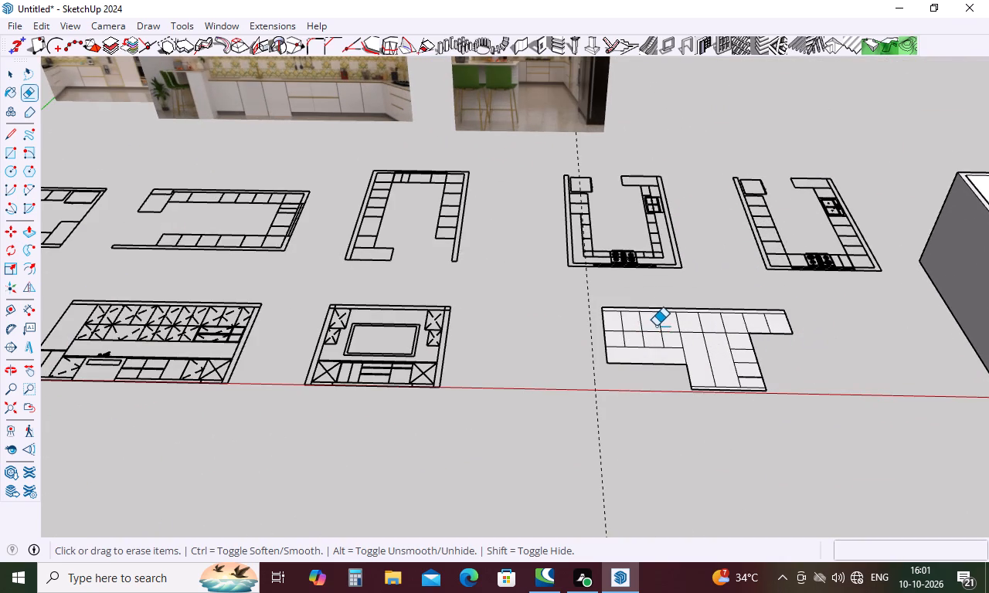
scroll(630, 309, up, 9)
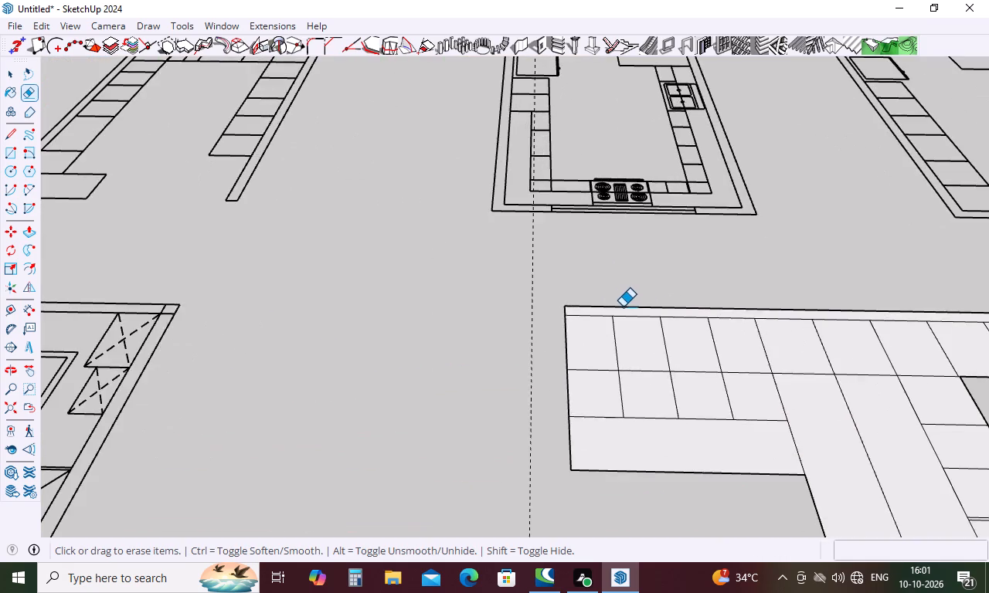
scroll(622, 301, down, 16)
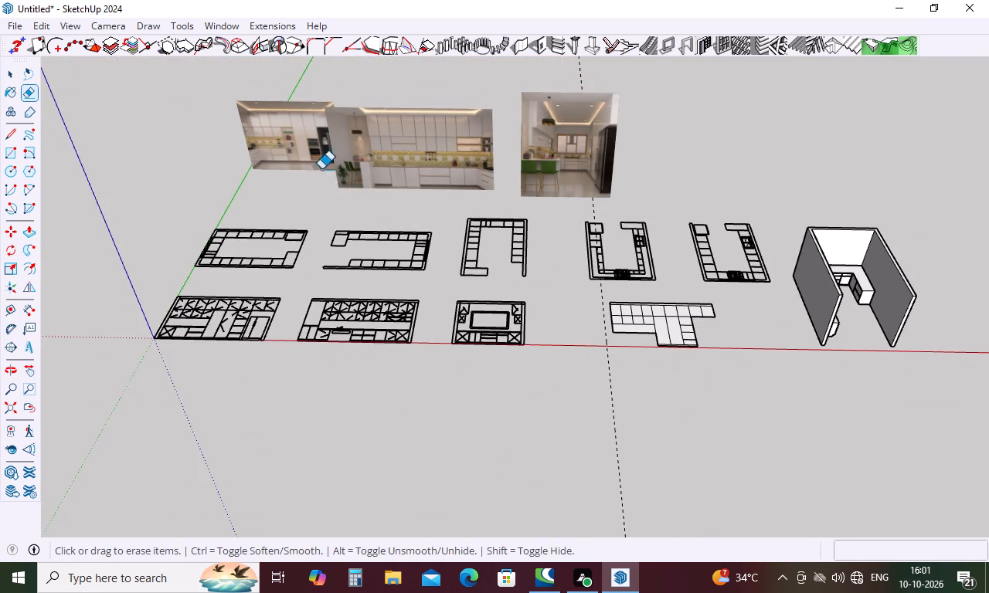
scroll(250, 95, up, 20)
scroll(250, 95, up, 4)
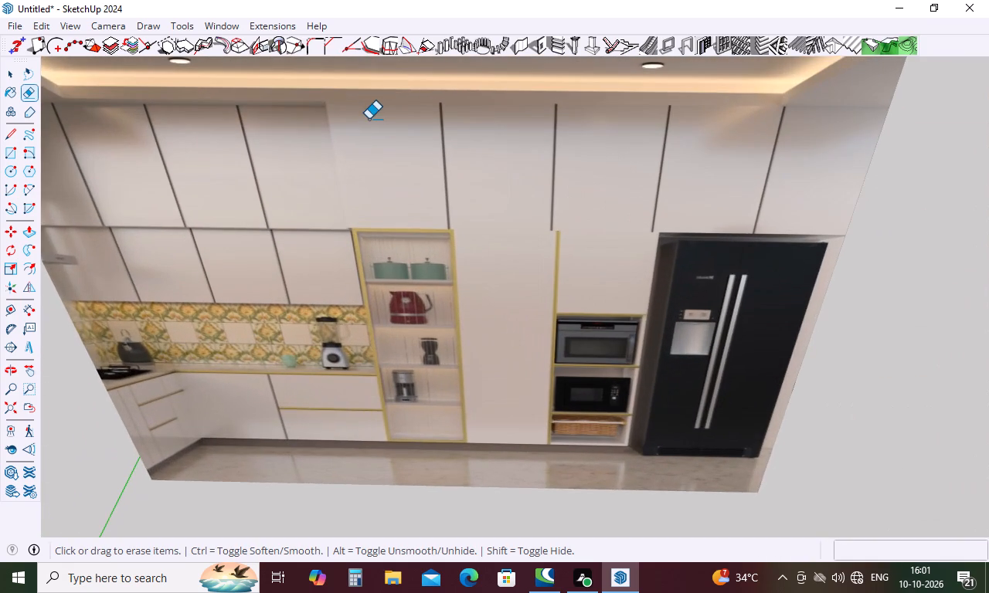
middle_drag(370, 119, 386, 71)
scroll(372, 181, down, 10)
middle_drag(398, 215, 425, 116)
scroll(425, 120, up, 8)
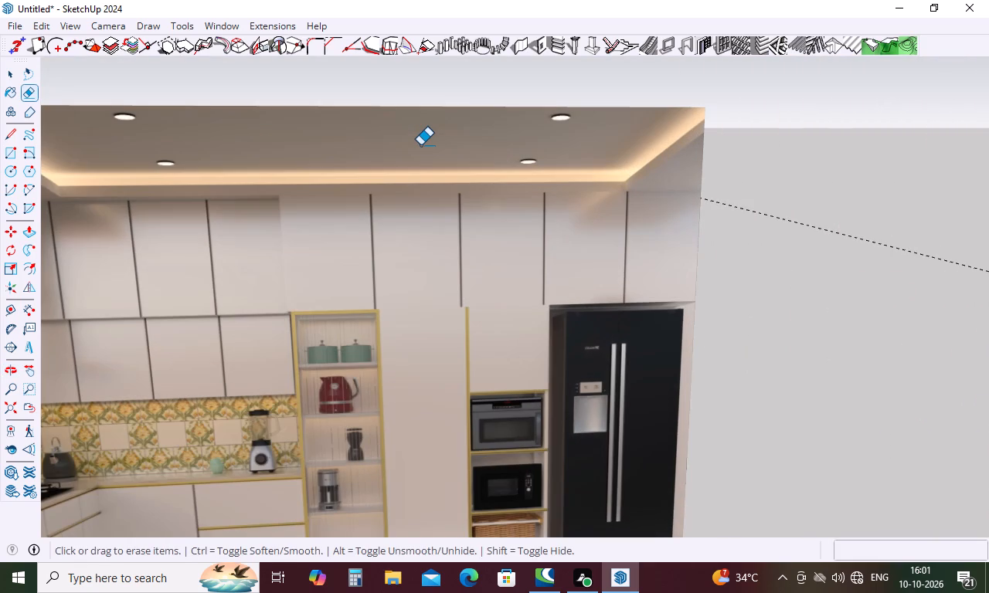
scroll(420, 145, down, 14)
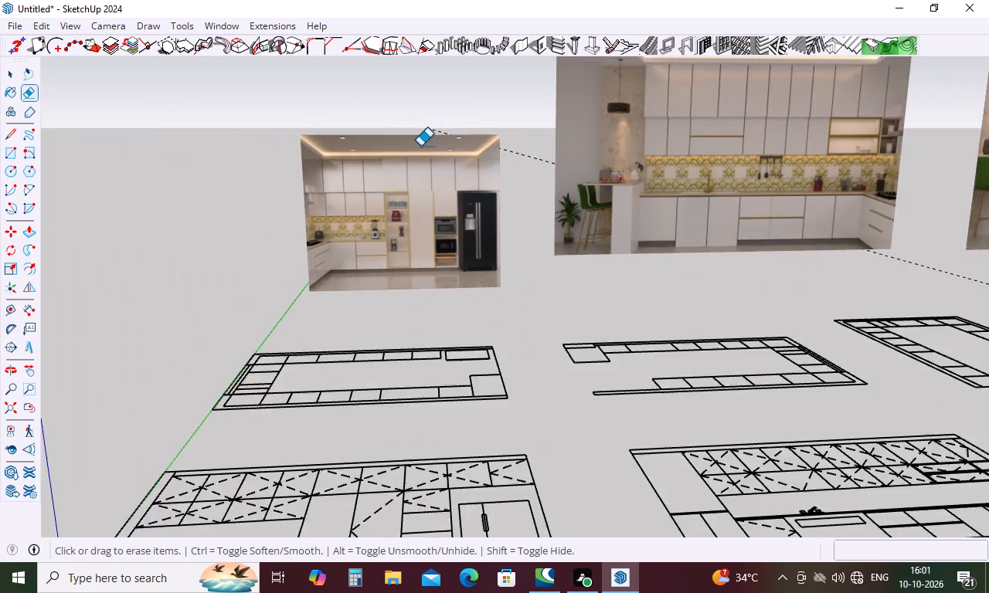
scroll(420, 146, down, 5)
middle_drag(619, 216, 573, 388)
scroll(497, 249, down, 5)
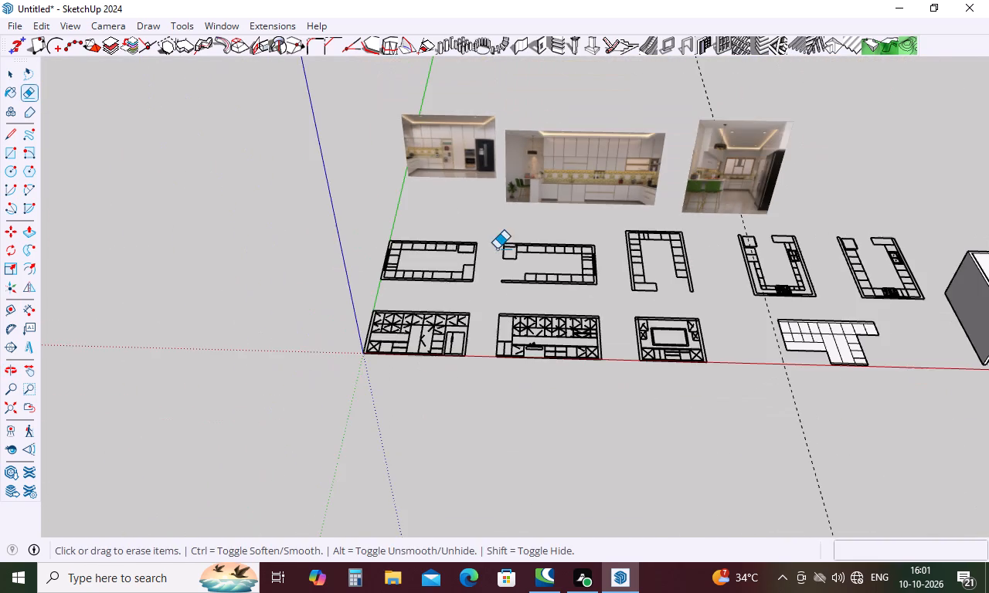
scroll(905, 337, up, 15)
scroll(789, 362, up, 5)
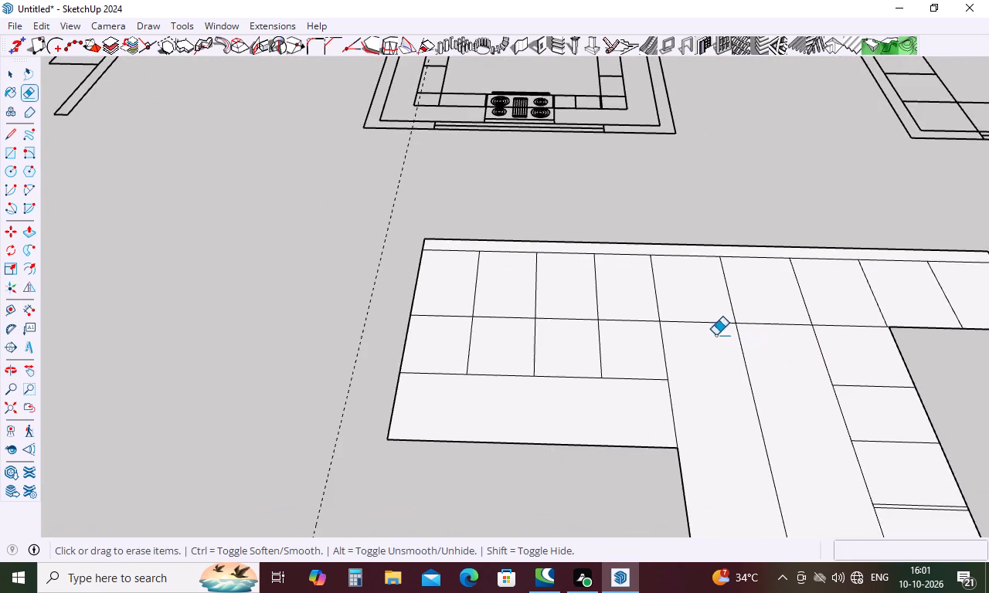
scroll(688, 306, down, 5)
scroll(811, 476, up, 10)
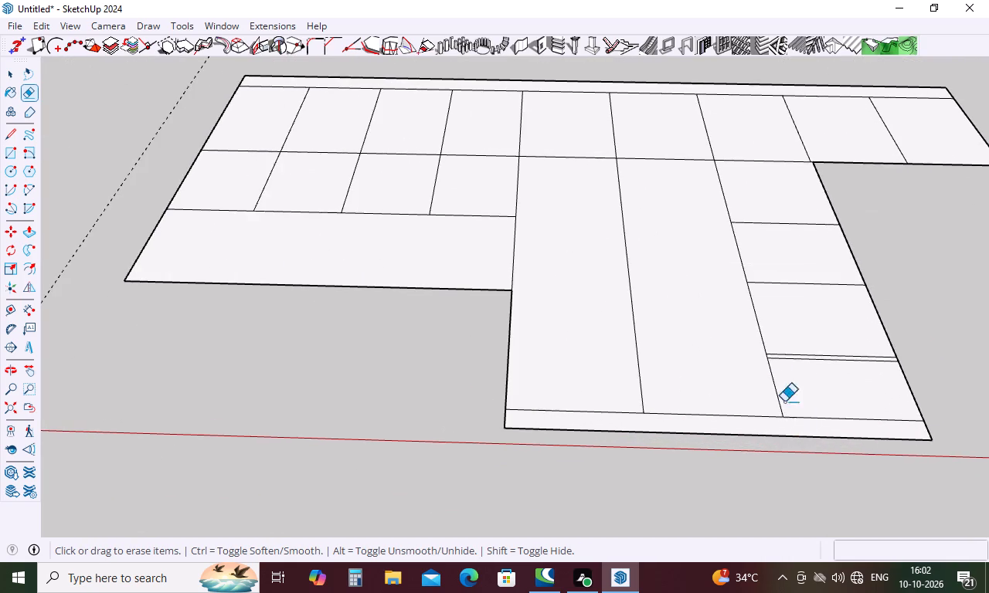
scroll(766, 351, down, 11)
scroll(712, 380, up, 5)
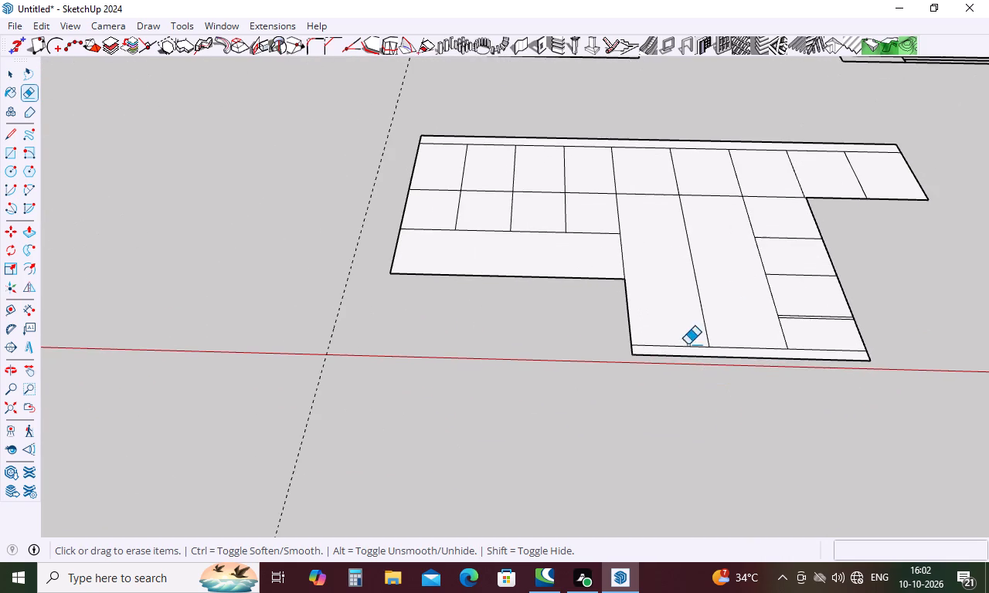
scroll(600, 296, down, 15)
scroll(664, 292, down, 5)
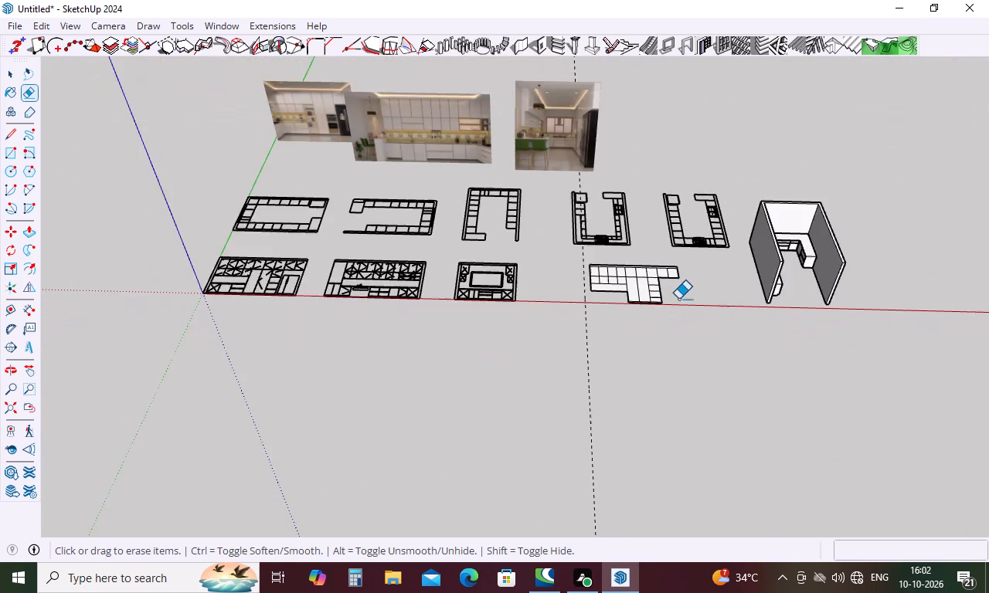
scroll(683, 300, down, 5)
scroll(607, 259, up, 5)
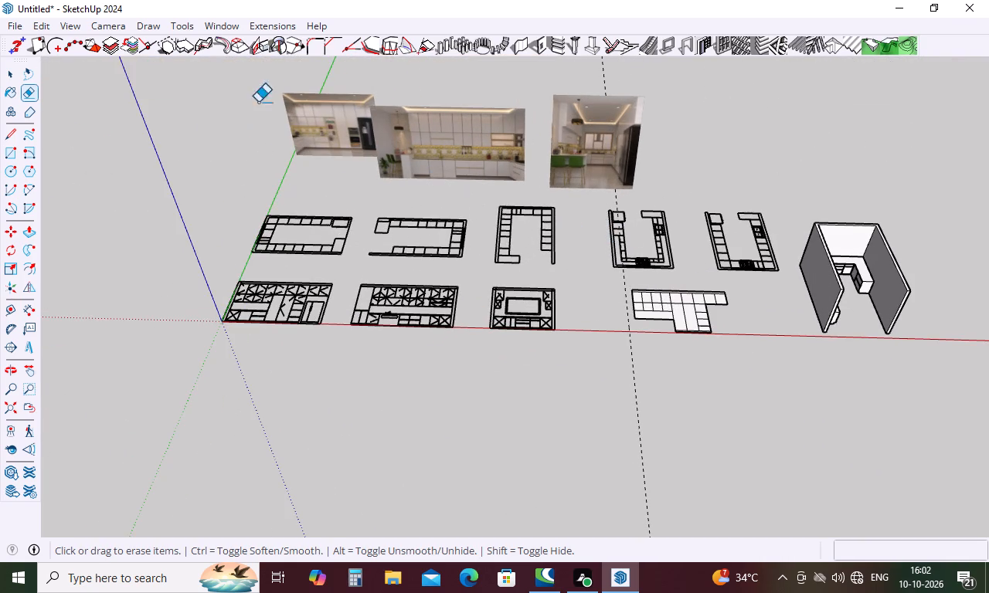
scroll(321, 86, up, 5)
scroll(397, 128, up, 10)
scroll(289, 127, up, 4)
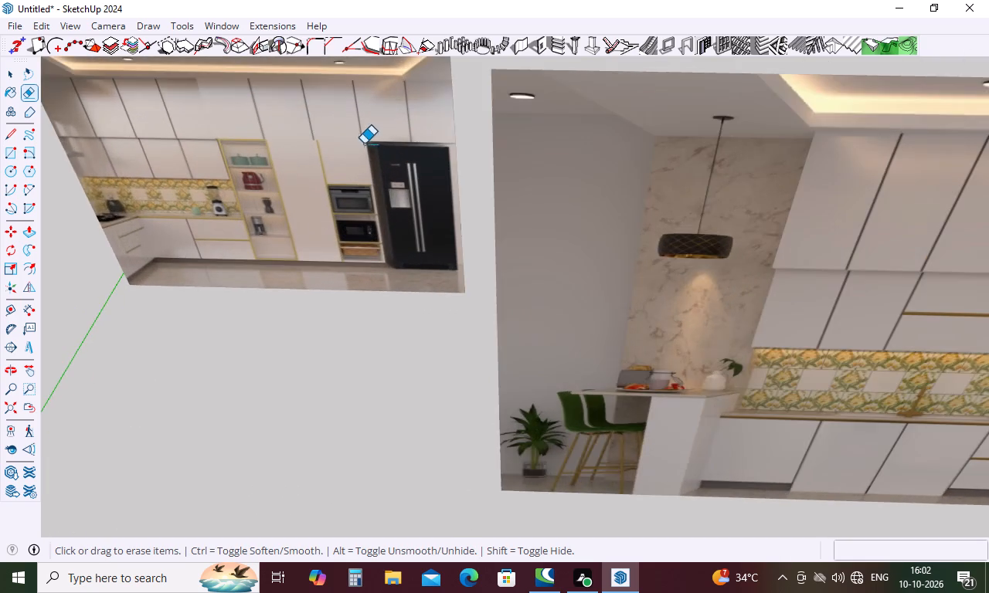
scroll(367, 144, up, 8)
middle_drag(325, 139, 321, 216)
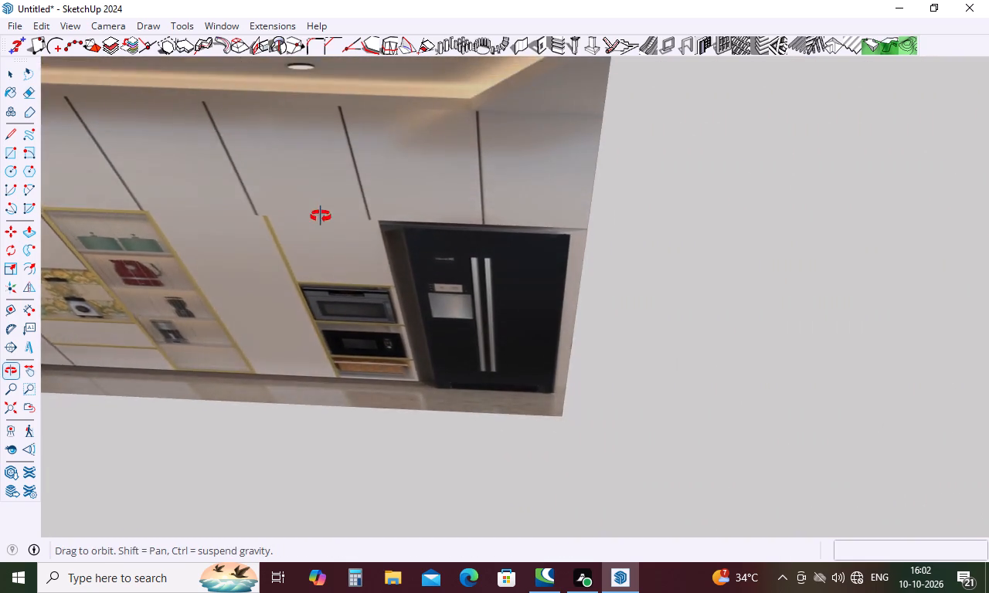
middle_drag(321, 216, 357, 134)
scroll(389, 112, down, 10)
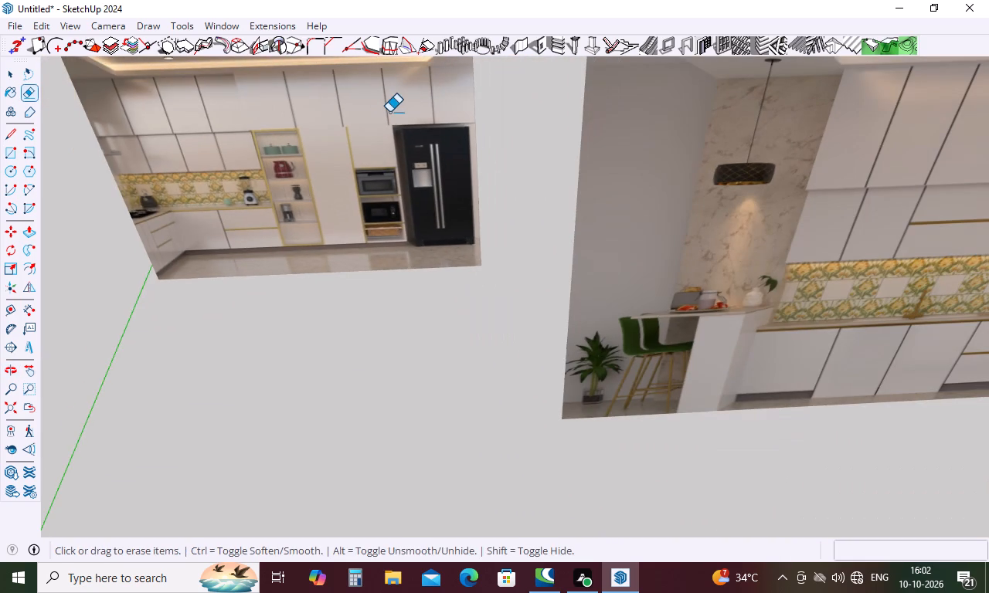
scroll(389, 112, down, 5)
scroll(321, 137, down, 6)
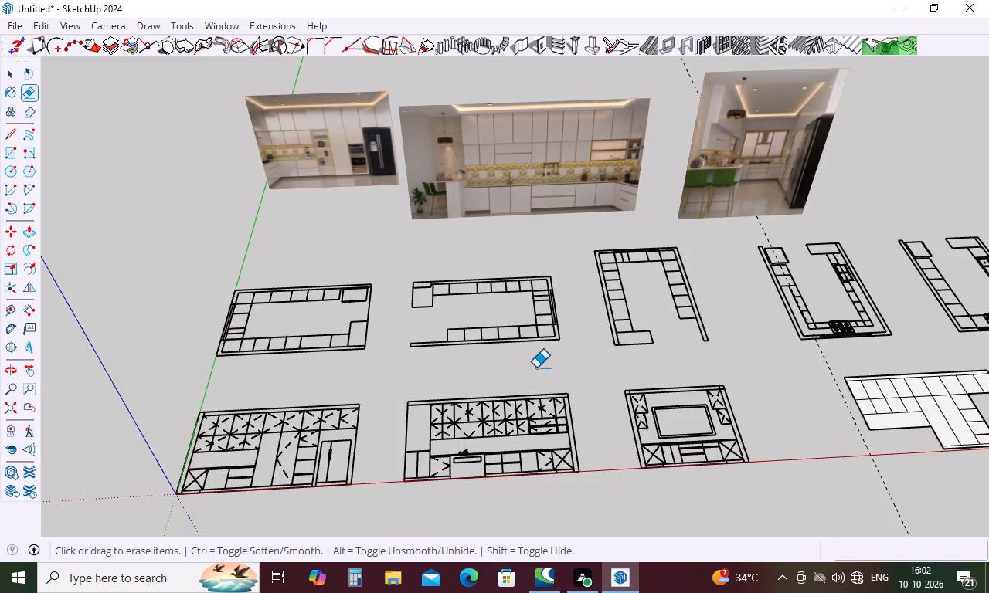
key(Escape)
Measure the depth of a cabinet beside the refrigerator in the first floor plan.
click(33, 317)
scroll(324, 297, up, 7)
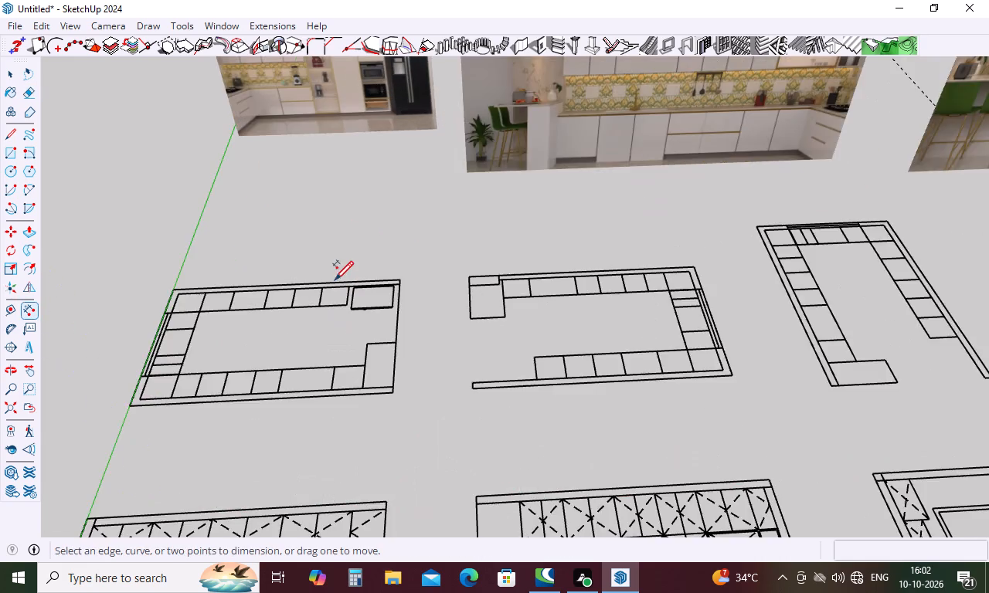
scroll(335, 279, up, 8)
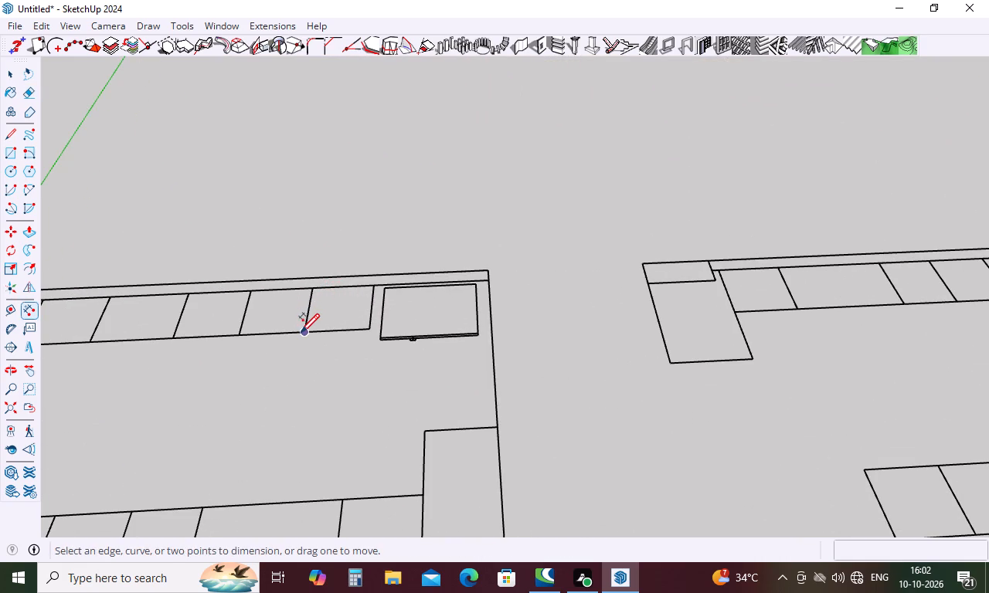
click(301, 331)
click(313, 293)
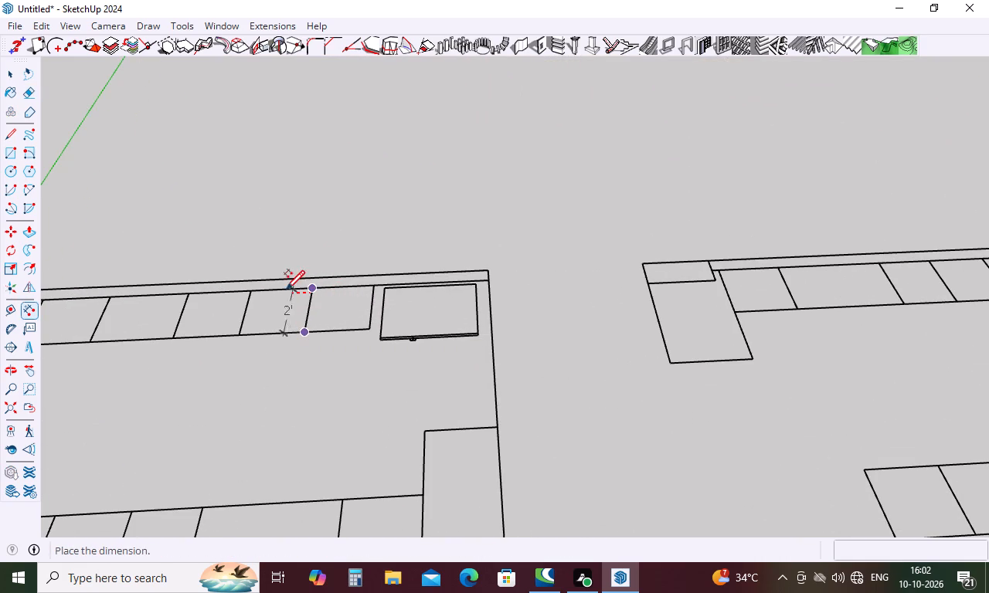
key(space)
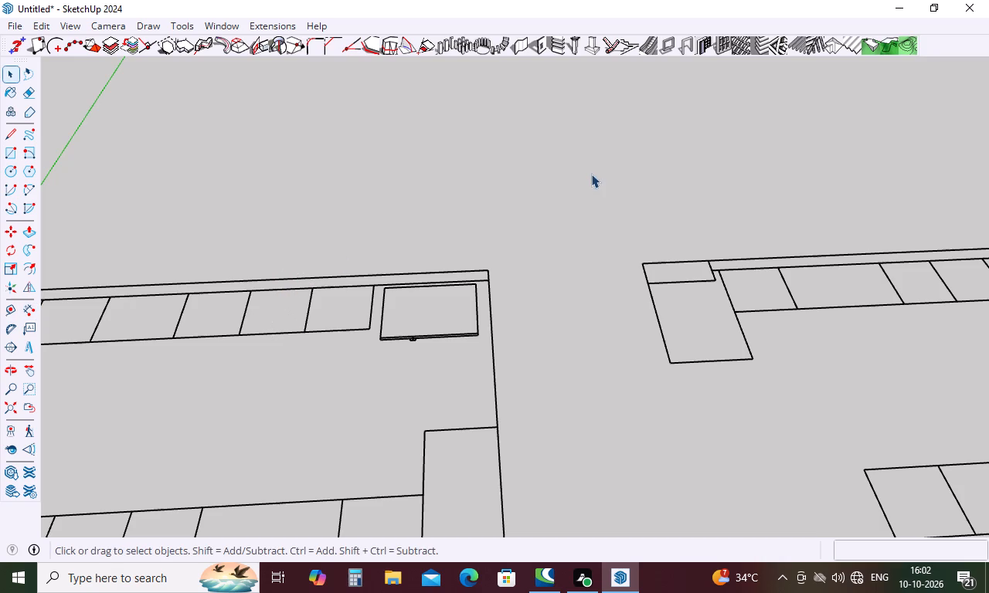
Push/Pull the tall cabinet face next to the backsplash panel in the cleaned elevation out by 2'.
scroll(594, 25, down, 7)
scroll(576, 158, down, 18)
scroll(524, 141, down, 4)
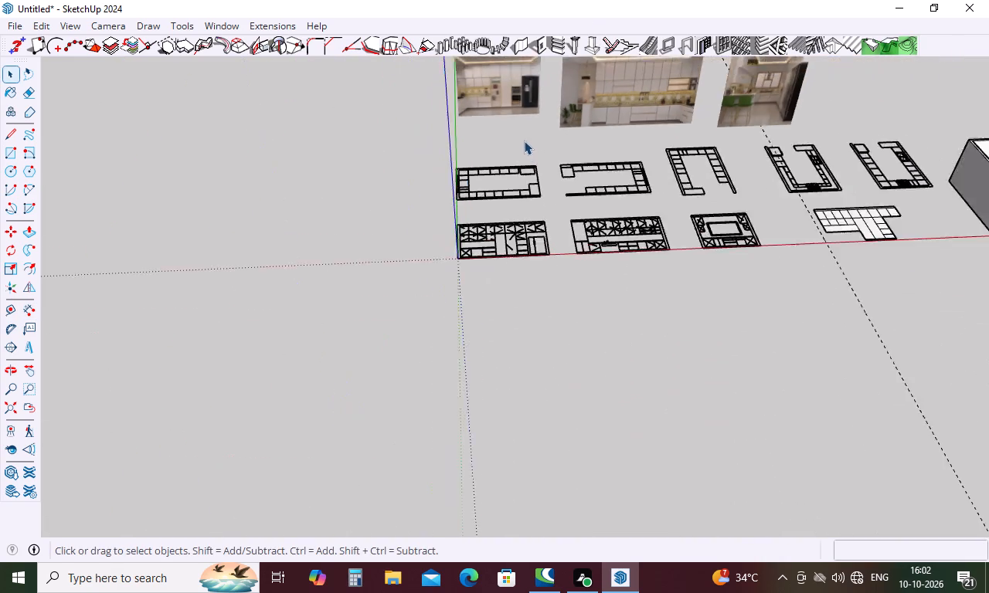
scroll(524, 141, down, 2)
scroll(810, 178, up, 10)
middle_drag(814, 217, 612, 151)
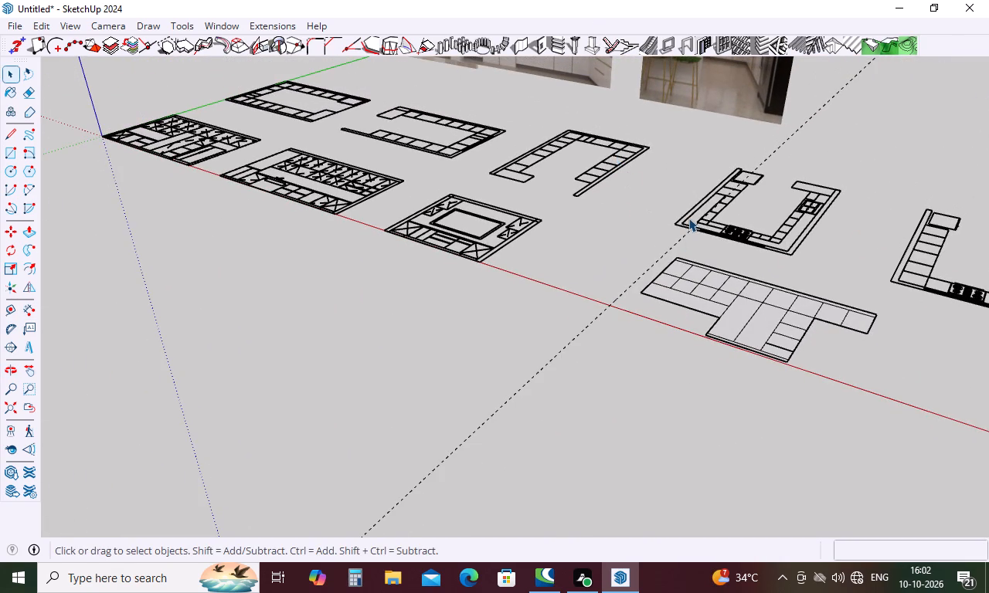
key(p)
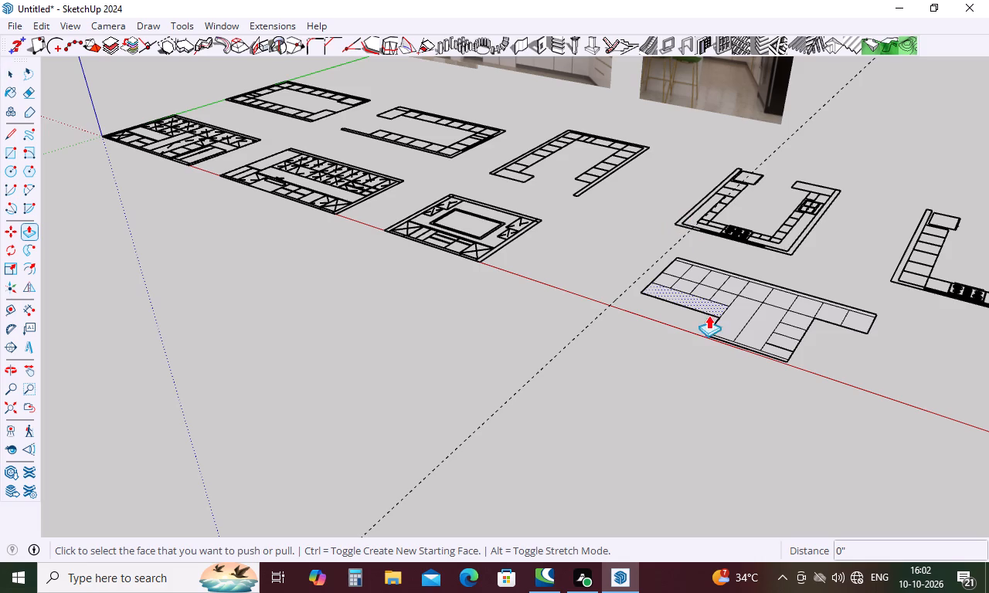
click(725, 327)
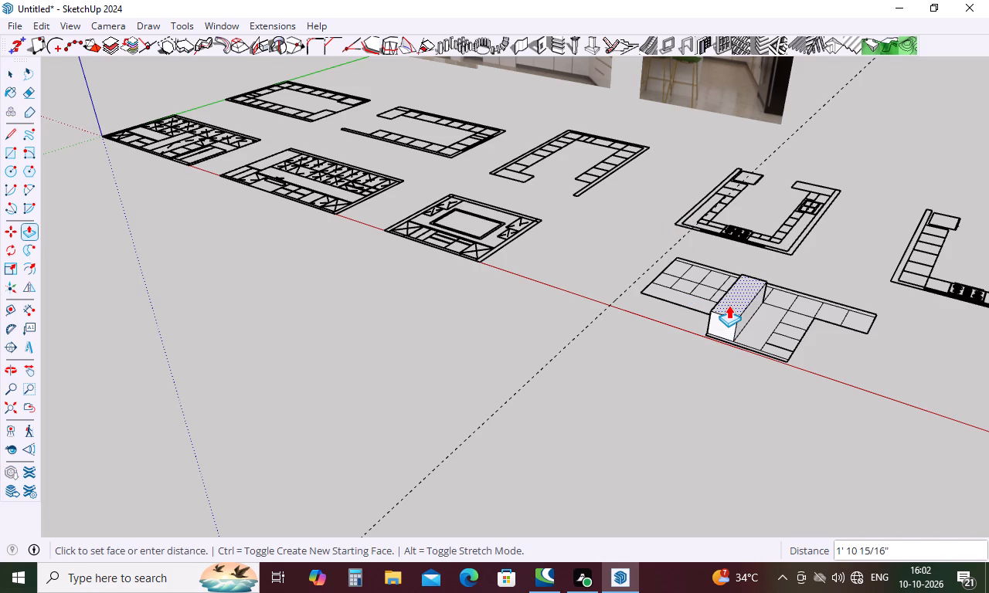
text(2')
key(Return)
Extrude the skirting strip under the tall units and the second tall cabinet face to the same 2' depth.
scroll(729, 309, down, 3)
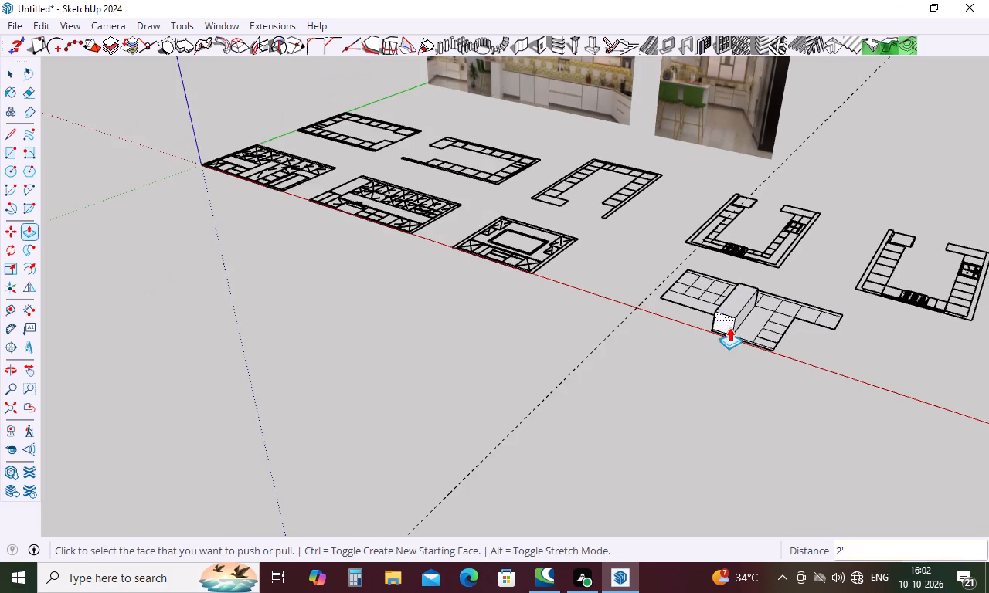
middle_drag(732, 327, 743, 456)
scroll(727, 361, up, 13)
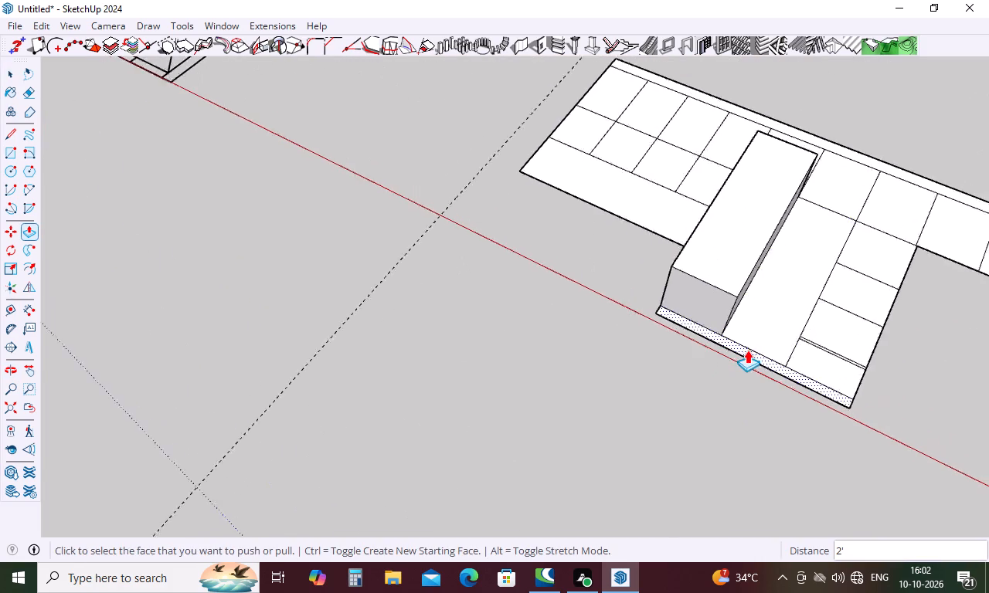
scroll(747, 350, up, 2)
double_click(749, 351)
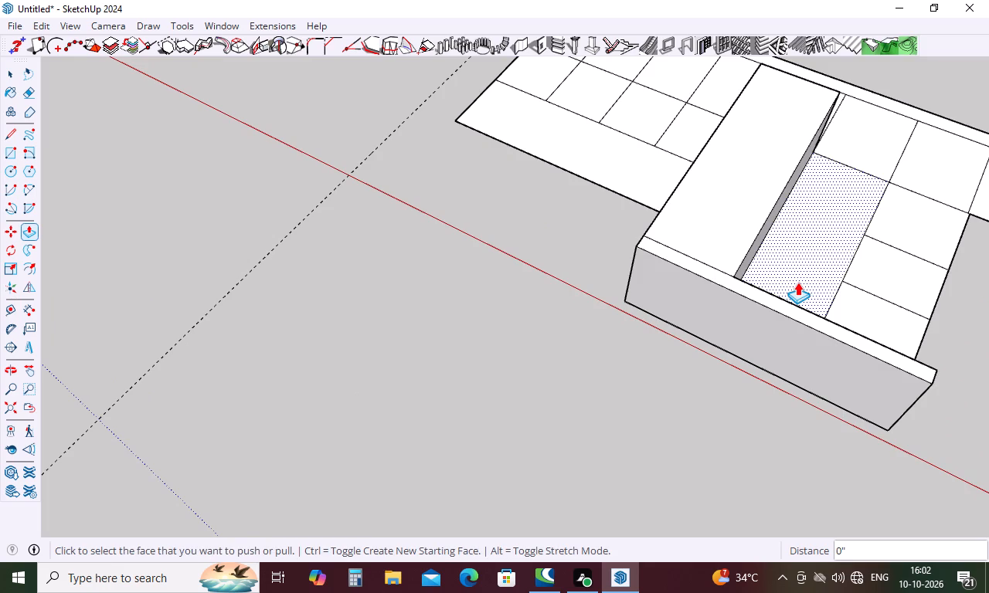
double_click(797, 282)
Extrude all the stacked faces of the oven column, including the thin strip above the bottom one, to the same 2' depth.
middle_drag(893, 303, 609, 213)
scroll(606, 208, down, 6)
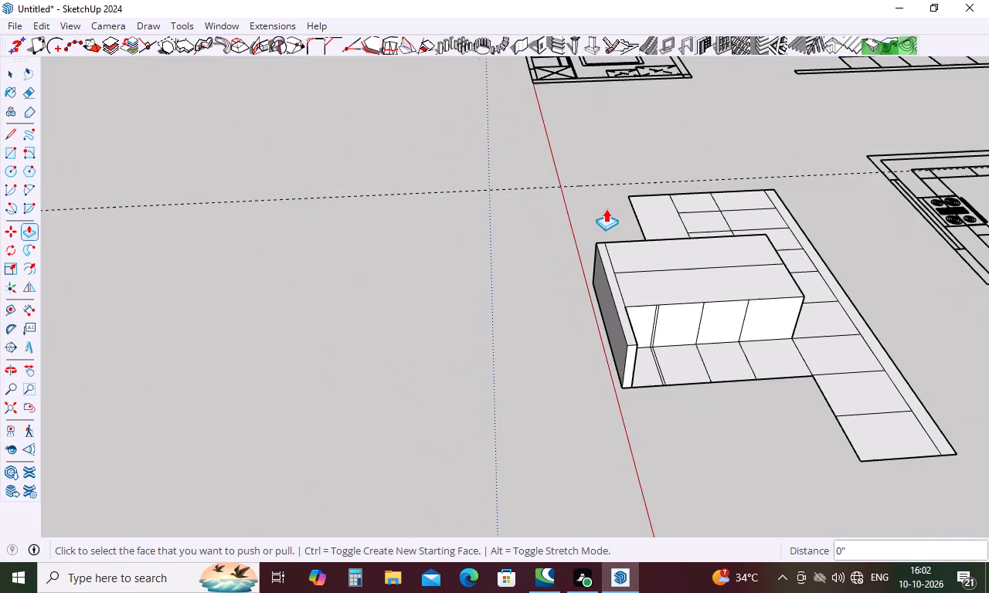
scroll(664, 387, up, 4)
double_click(653, 374)
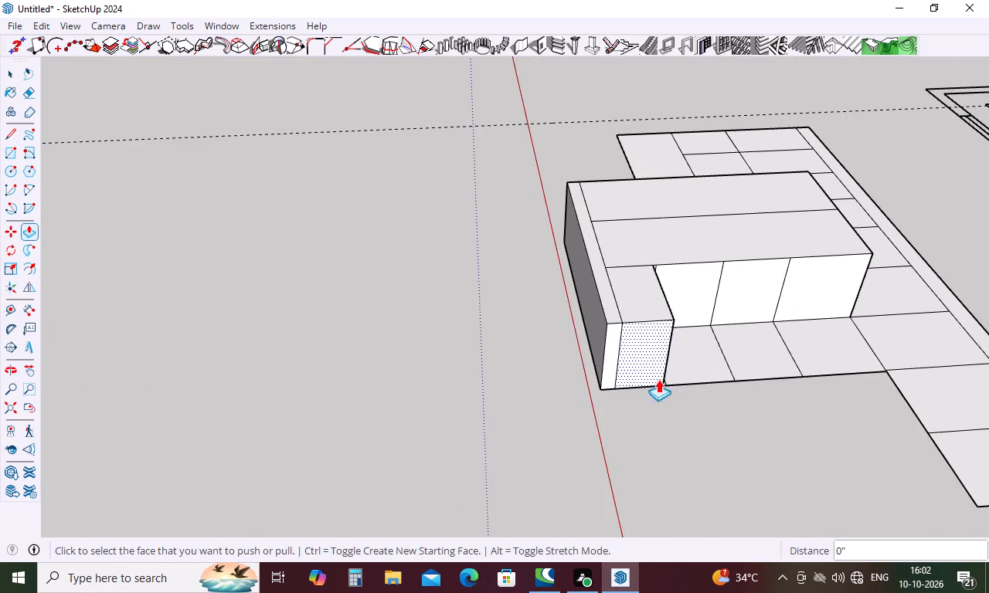
scroll(692, 389, up, 1)
middle_drag(692, 389, 588, 384)
scroll(590, 416, up, 10)
double_click(610, 399)
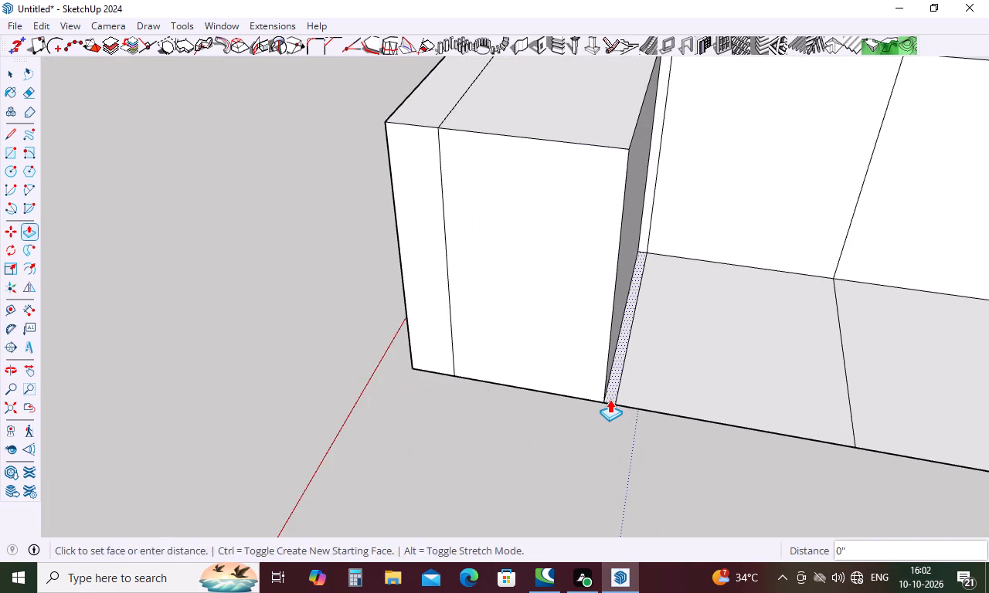
double_click(702, 399)
scroll(607, 338, down, 5)
double_click(833, 402)
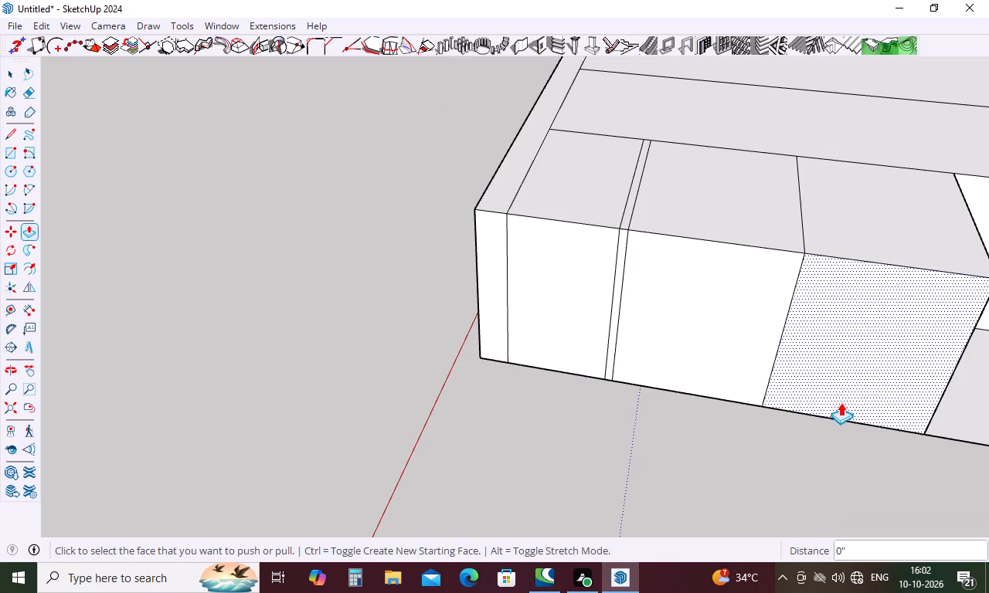
double_click(943, 415)
Push/Pull the two end faces of the top cabinet row, on the side over the backsplash panel, to the same 2' depth.
scroll(521, 319, down, 11)
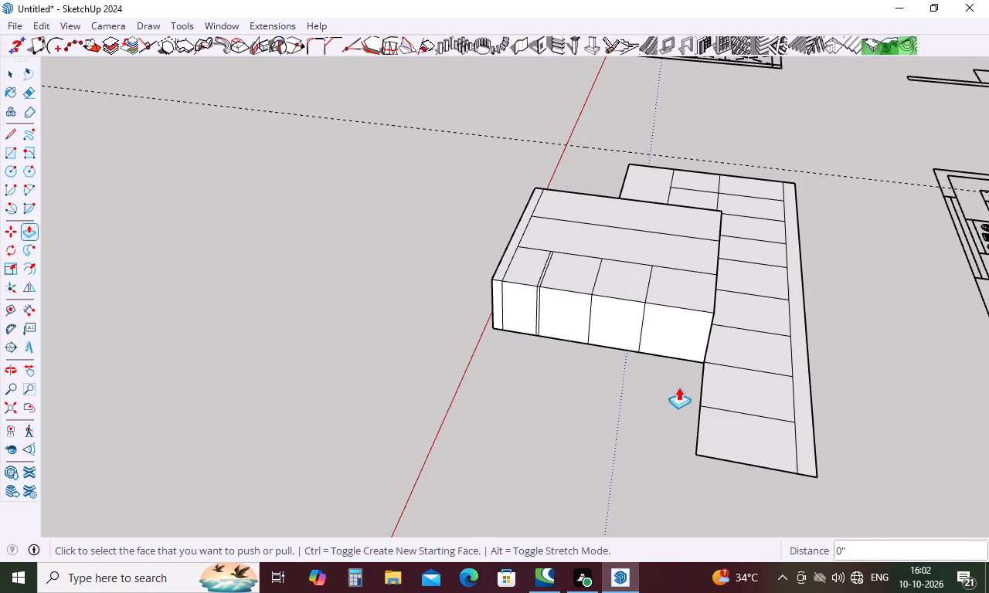
double_click(722, 435)
middle_drag(747, 378, 285, 304)
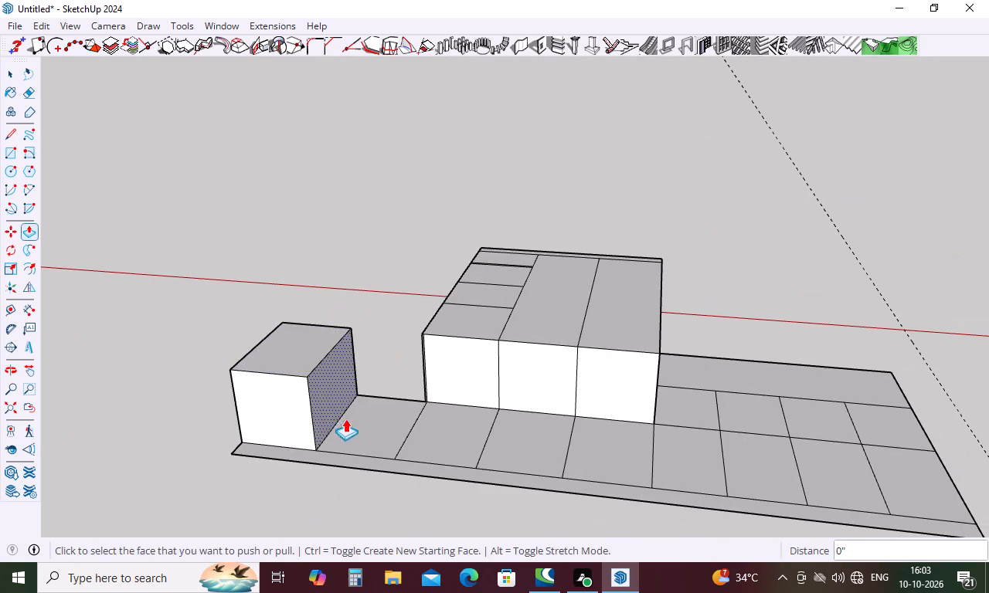
double_click(357, 425)
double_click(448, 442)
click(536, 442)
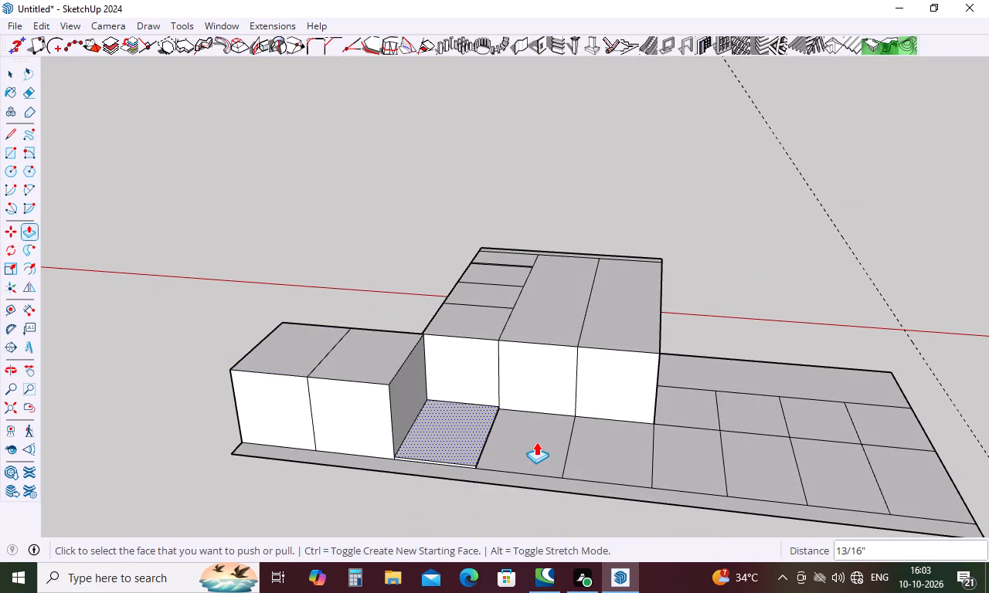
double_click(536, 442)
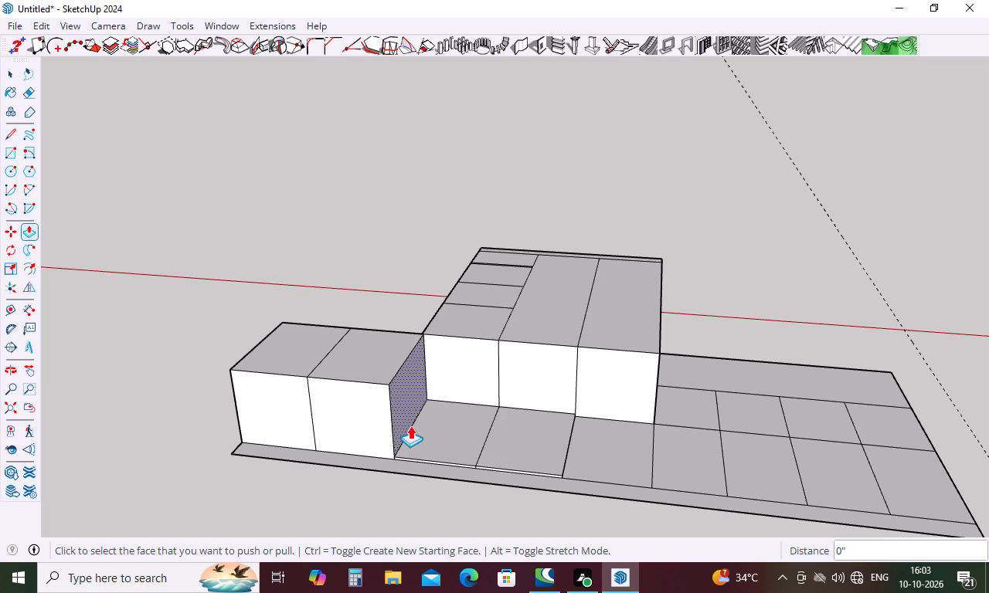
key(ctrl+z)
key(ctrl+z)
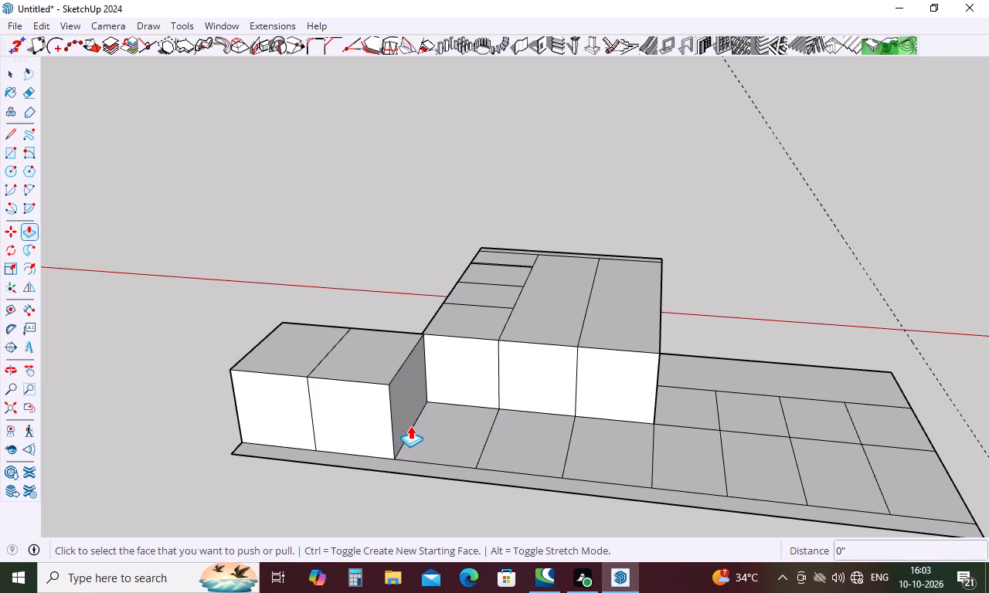
Extrude the remaining seven faces of the top cabinet row to the same 2' depth.
click(417, 446)
click(318, 354)
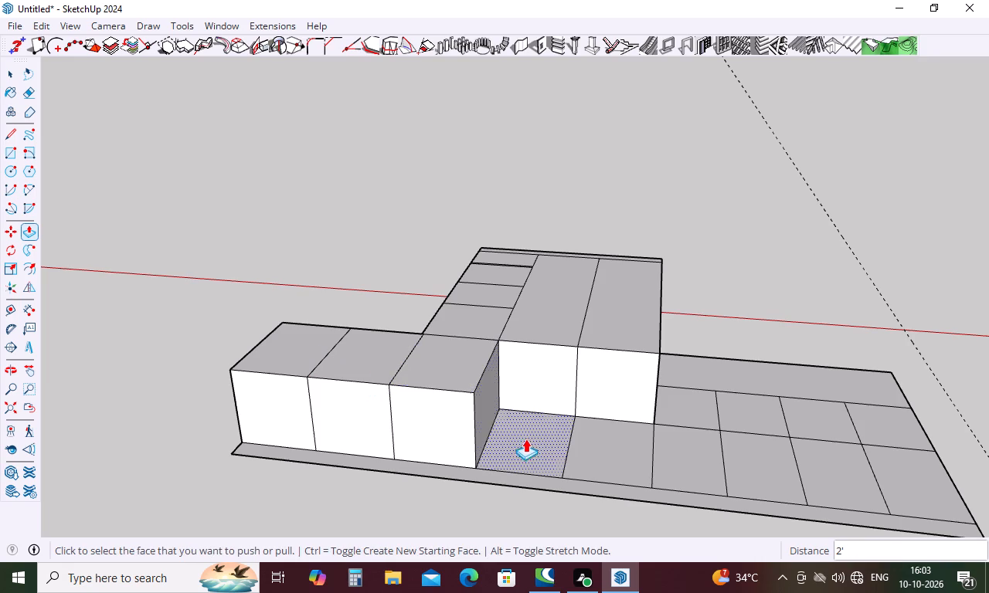
double_click(525, 440)
double_click(592, 462)
double_click(675, 485)
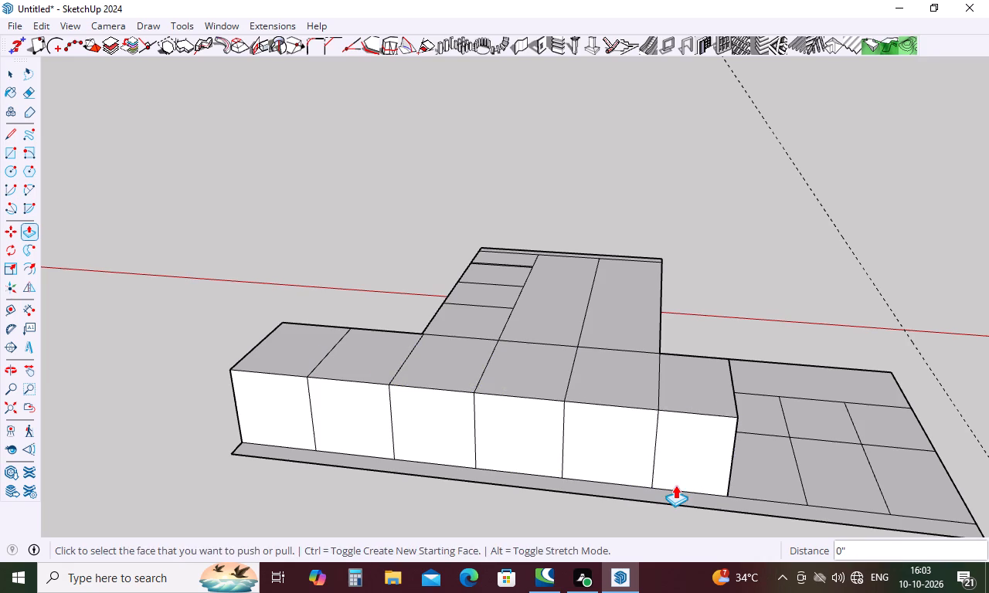
double_click(778, 490)
double_click(823, 490)
double_click(926, 498)
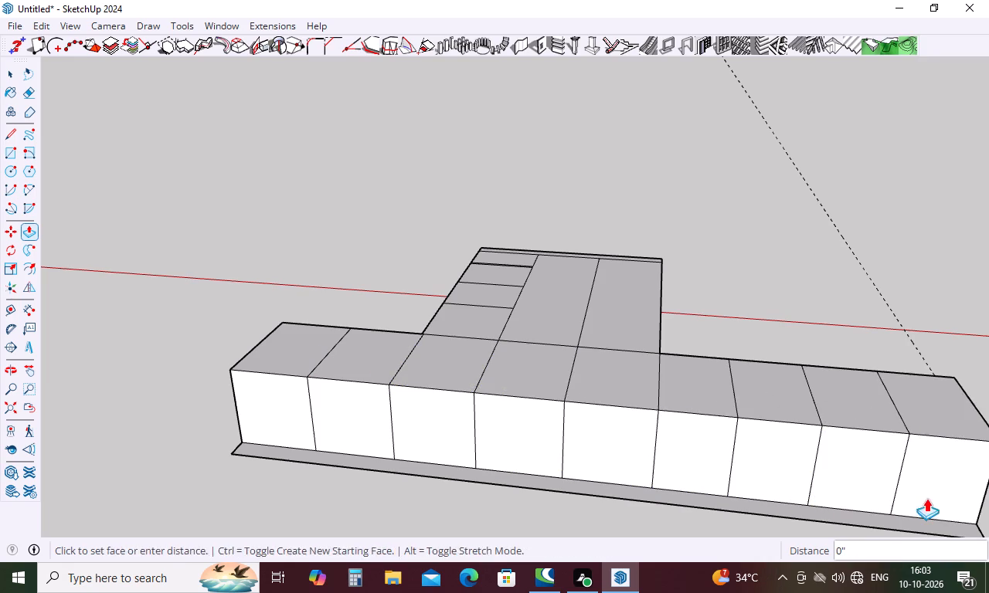
Extrude the four wall cabinet faces between the top row and the backsplash panel to the same 2' depth.
scroll(657, 409, down, 11)
middle_drag(807, 439, 117, 334)
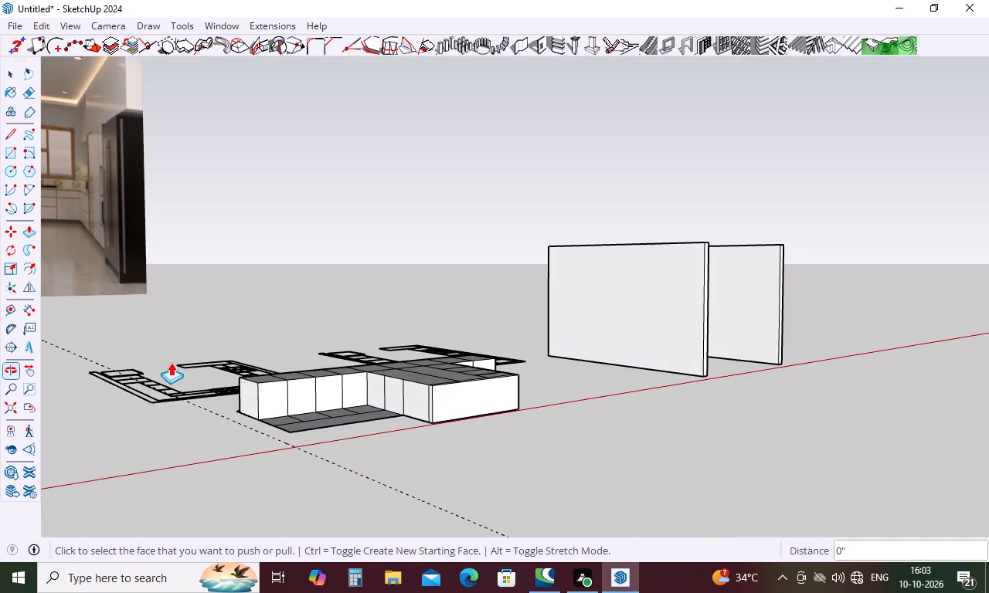
middle_drag(341, 434, 264, 571)
scroll(267, 483, up, 12)
double_click(287, 371)
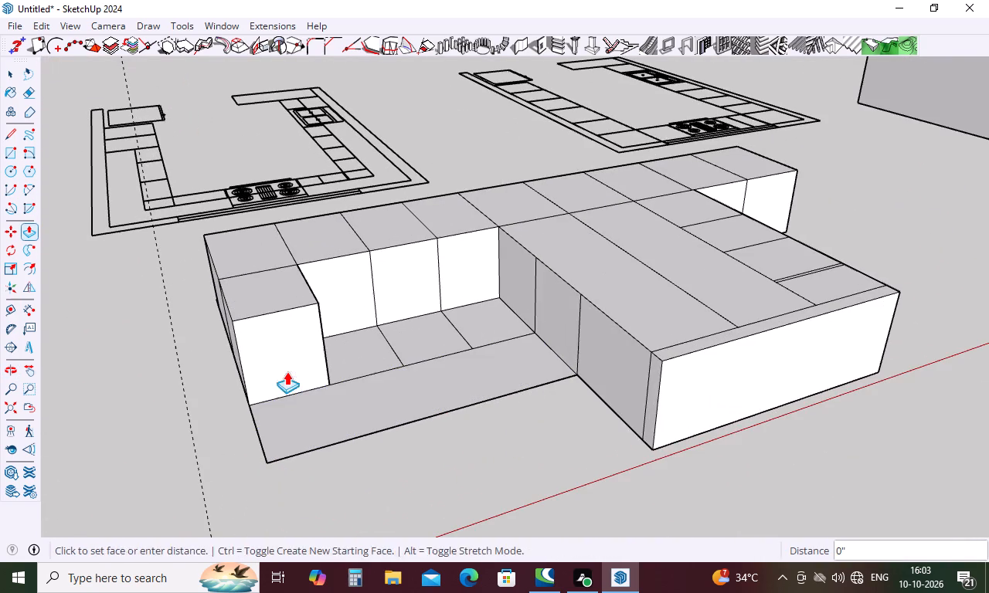
double_click(362, 359)
click(462, 347)
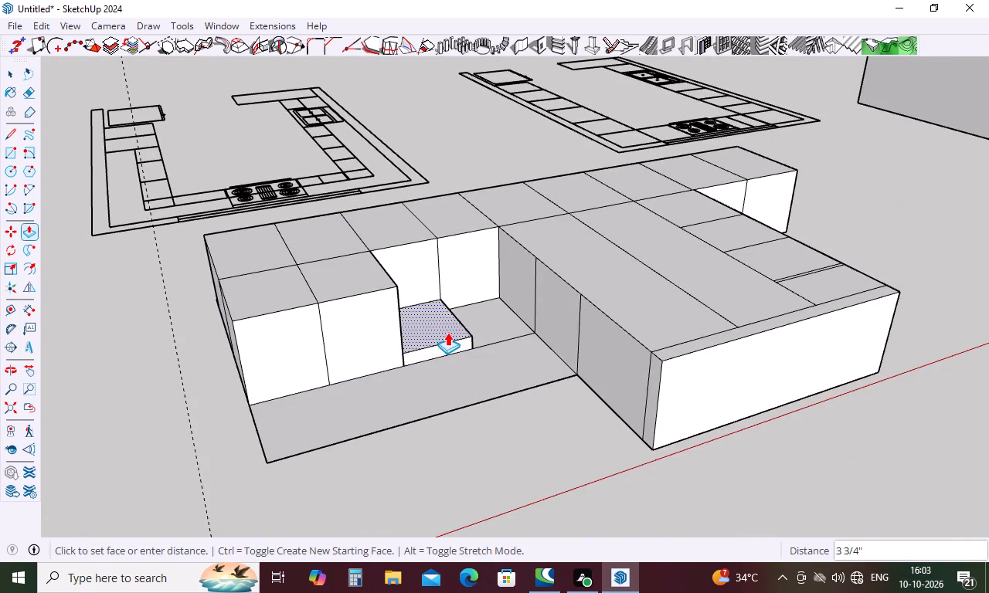
click(448, 226)
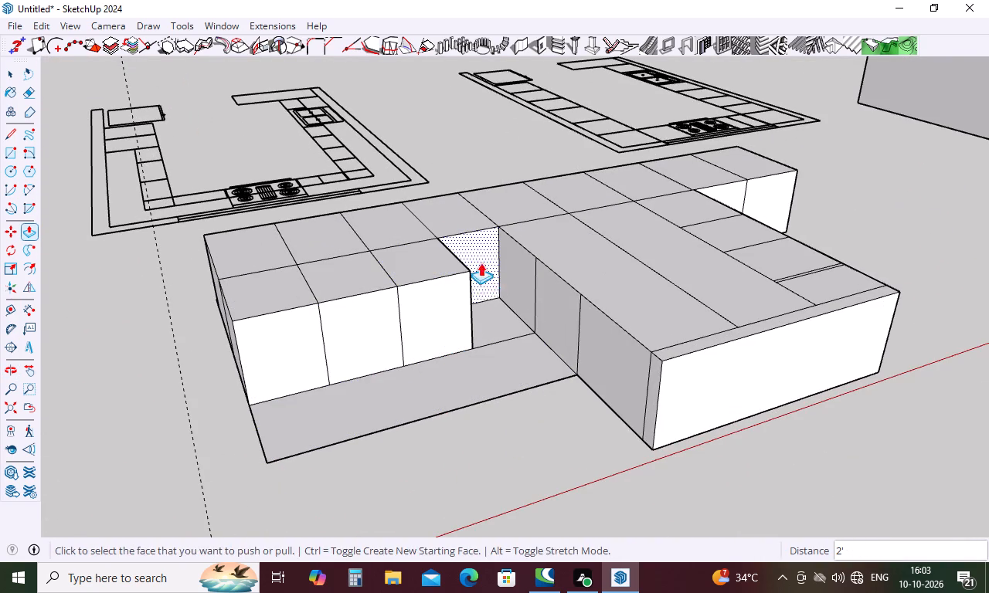
click(498, 318)
click(466, 219)
Examine the reference photos, plans and elevations against the extruded cabinet block.
scroll(246, 207, down, 6)
middle_drag(435, 258, 423, 339)
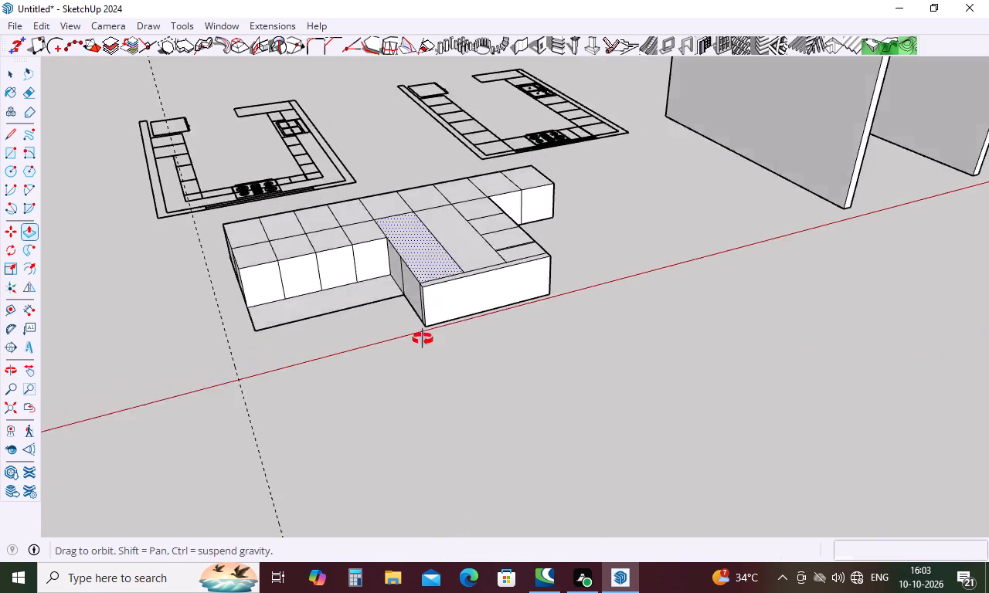
middle_drag(423, 339, 396, 458)
scroll(386, 316, down, 11)
middle_drag(437, 343, 430, 369)
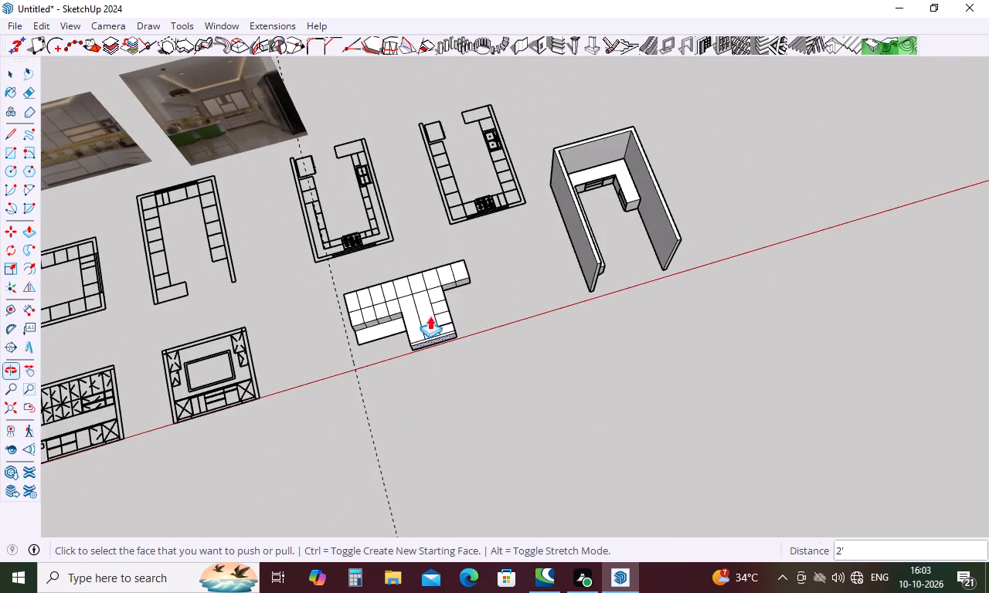
scroll(437, 290, down, 6)
scroll(321, 320, up, 6)
scroll(366, 301, down, 5)
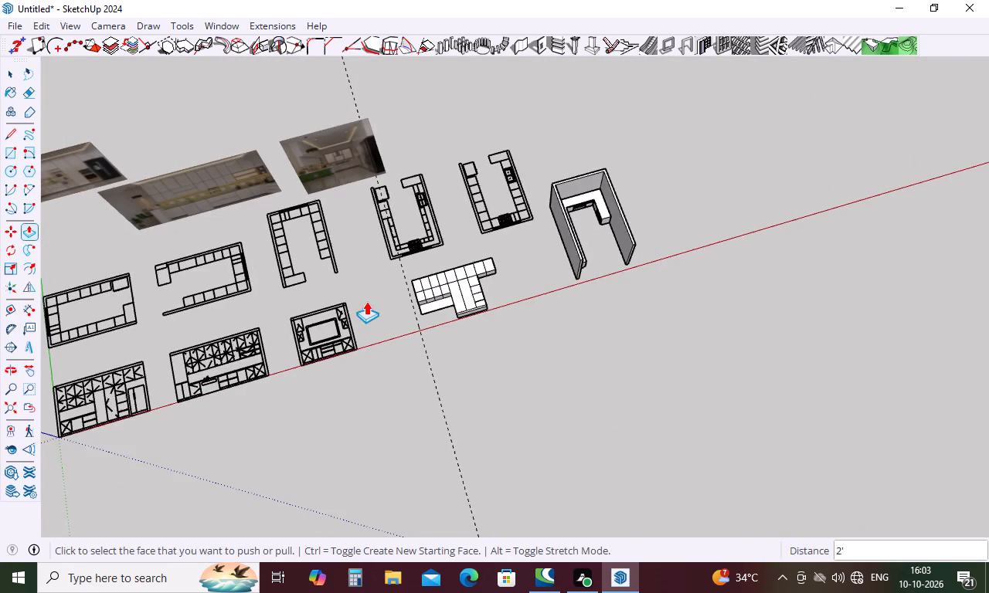
scroll(118, 236, up, 5)
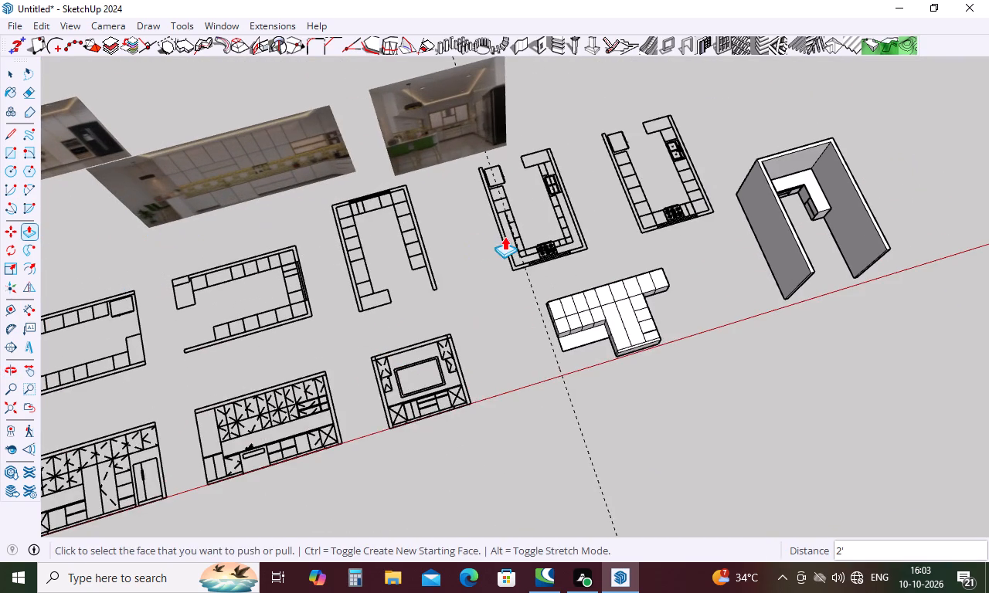
scroll(507, 238, down, 6)
scroll(88, 187, up, 5)
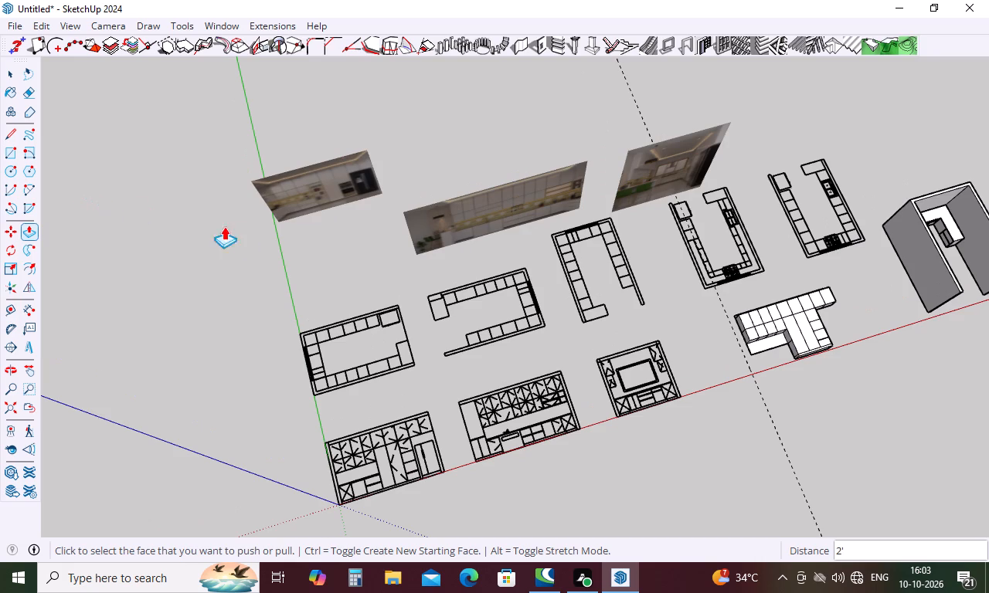
scroll(267, 217, up, 9)
scroll(268, 213, down, 8)
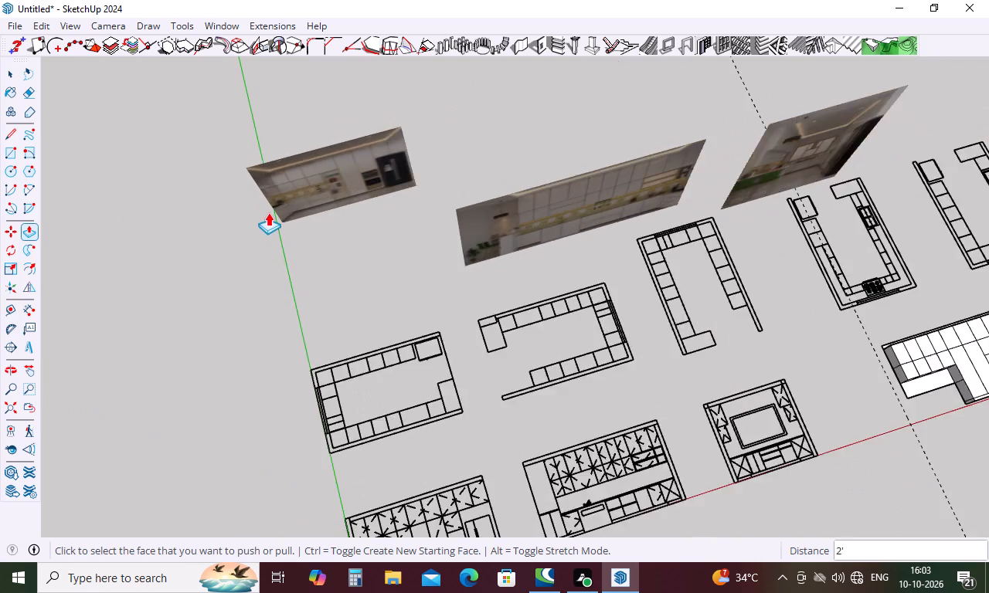
scroll(268, 212, down, 4)
scroll(735, 334, up, 20)
scroll(735, 334, up, 2)
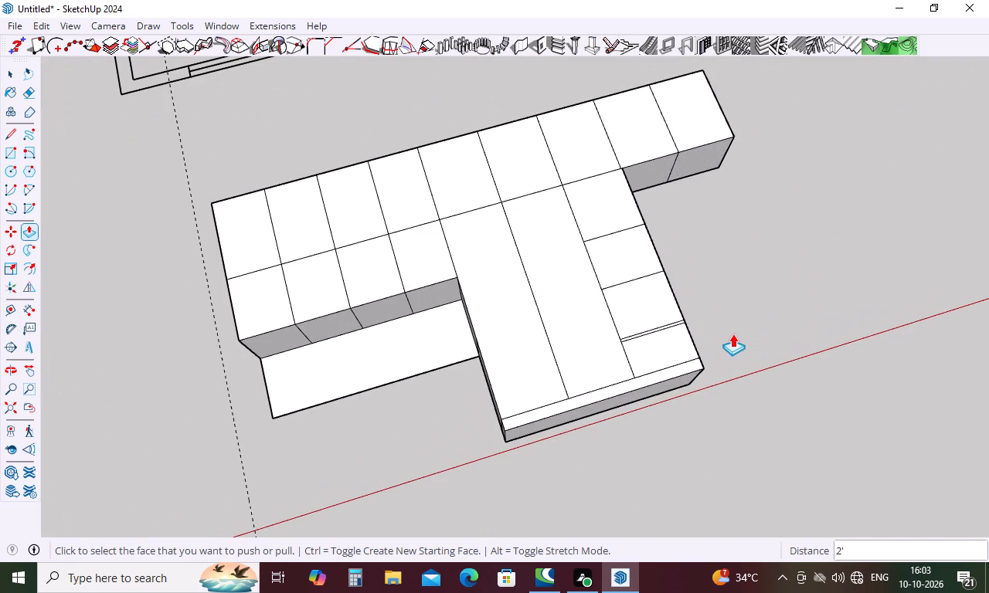
Erase the flat backsplash panel below the wall cabinets by removing its remaining outer edges.
key(Escape)
key(w)
key(Escape)
key(e)
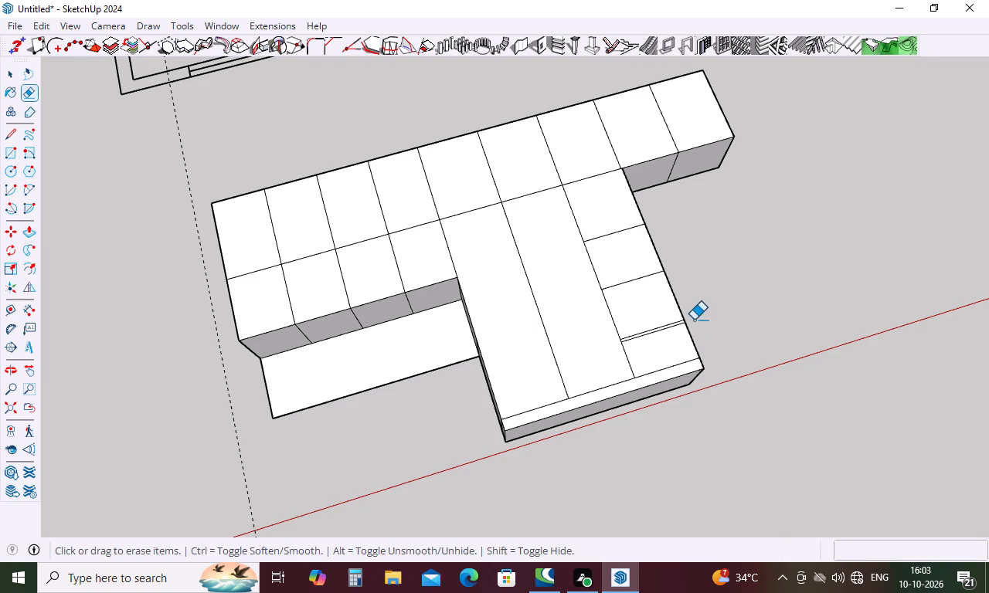
click(269, 385)
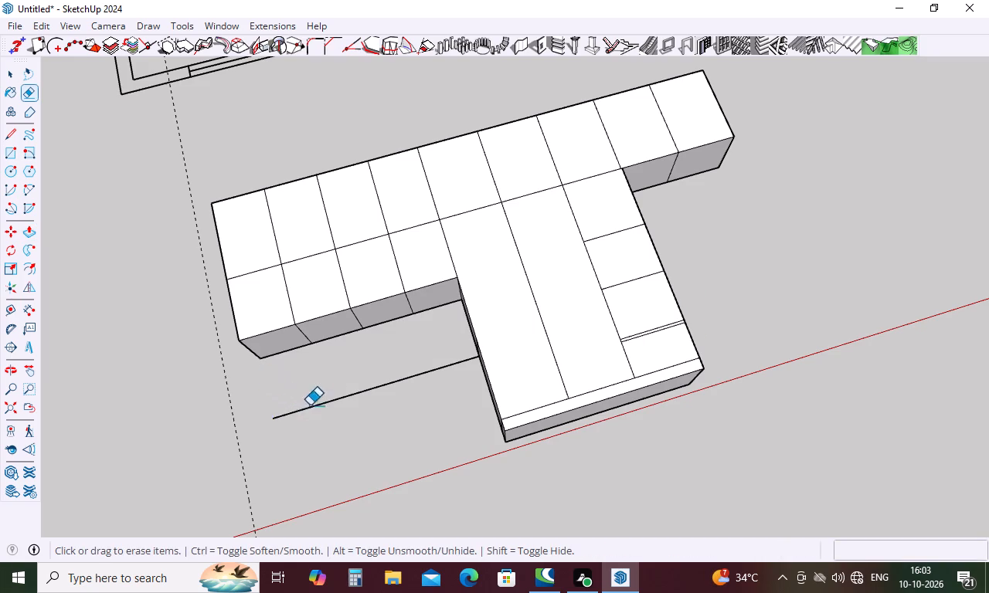
drag(311, 405, 325, 461)
Erase the two vertical division lines on the tall unit's exposed side, including the one at the skirting.
middle_drag(474, 473, 603, 240)
scroll(522, 335, up, 3)
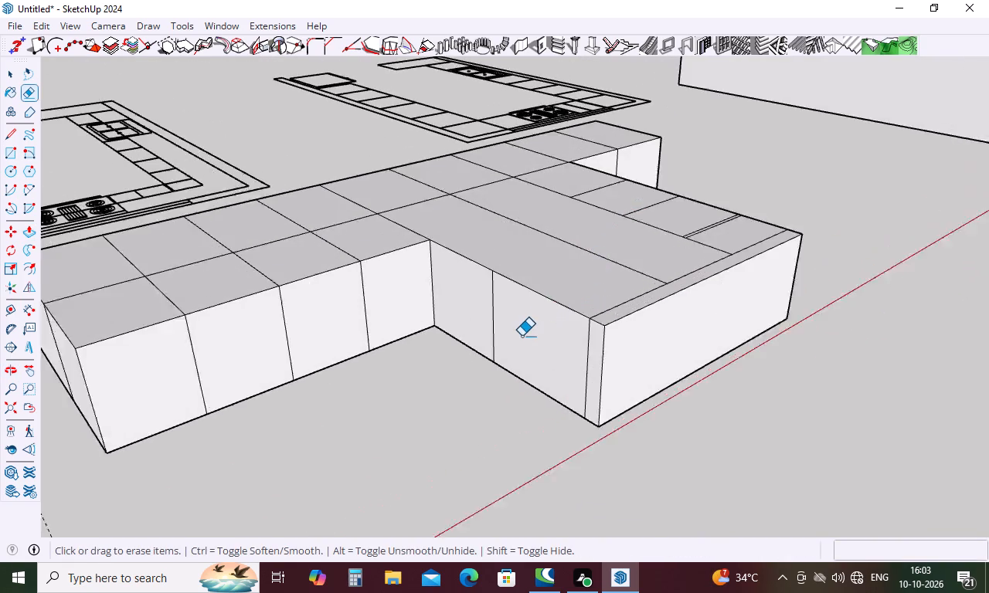
scroll(522, 336, up, 6)
click(476, 273)
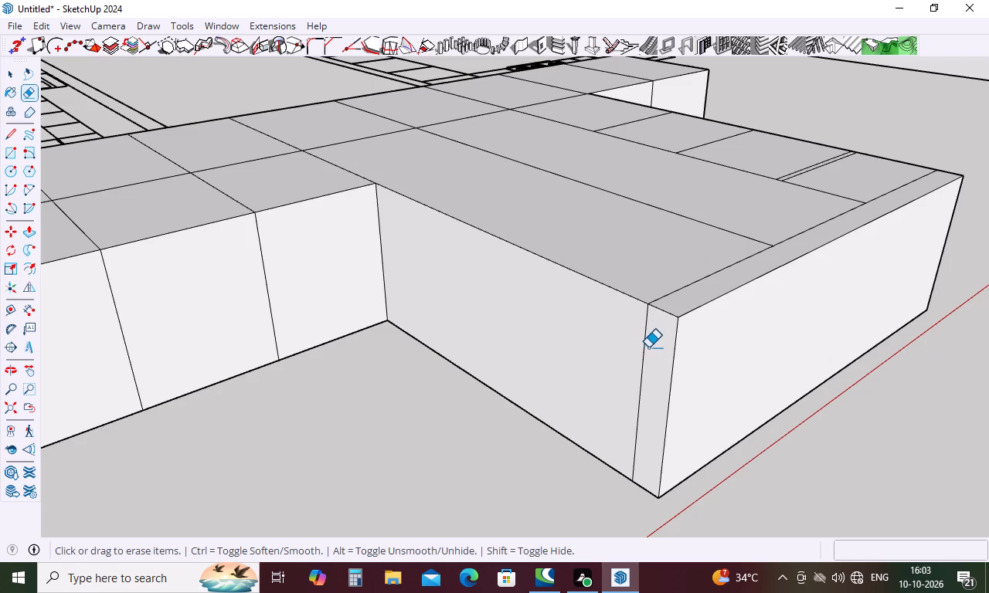
click(648, 347)
Erase the division lines on the underside of the wall cabinets and the line across the block's end side.
scroll(647, 346, down, 4)
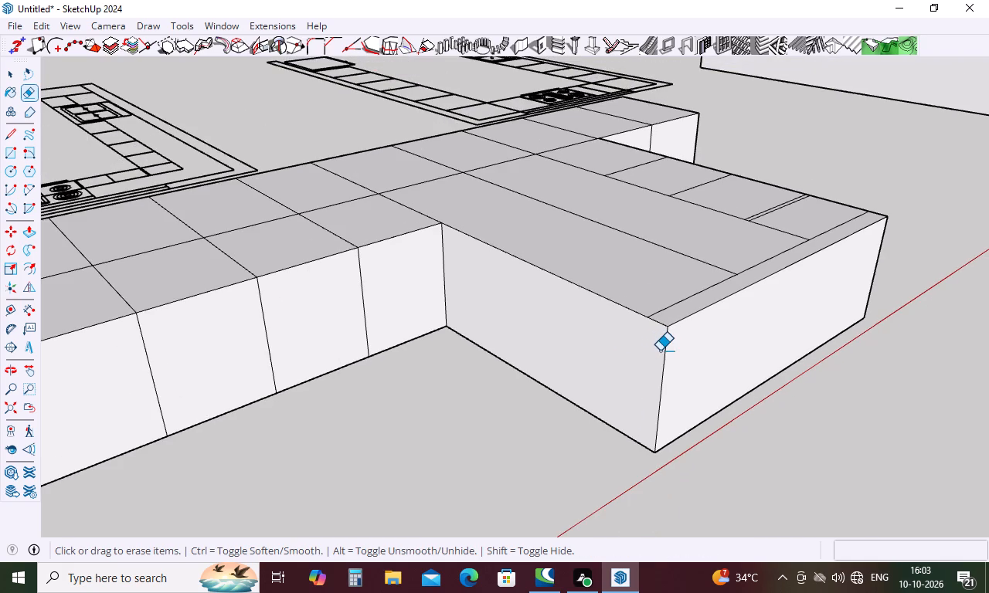
drag(386, 287, 324, 294)
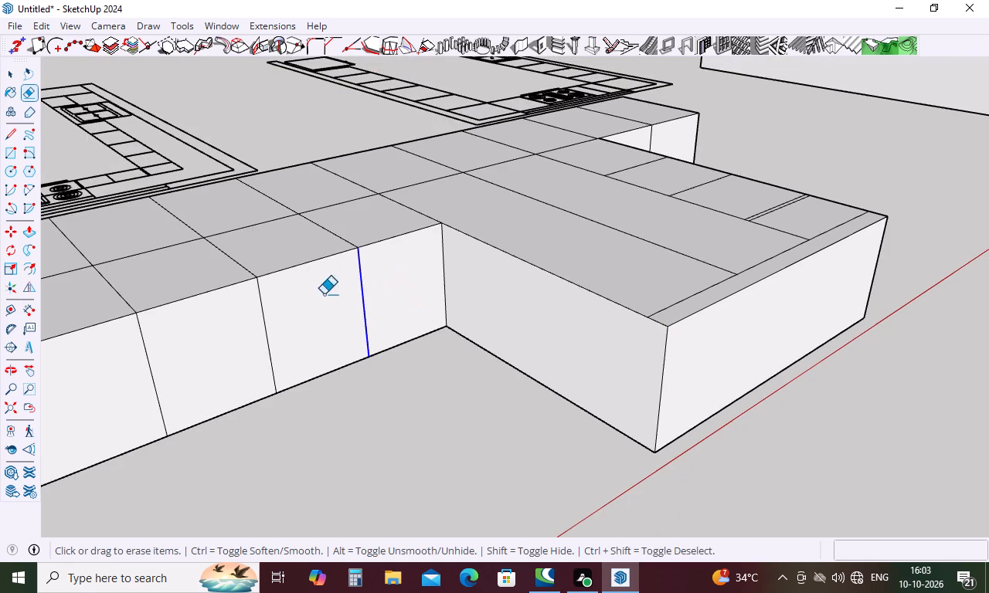
drag(324, 294, 143, 366)
scroll(542, 328, down, 5)
middle_drag(334, 354, 334, 355)
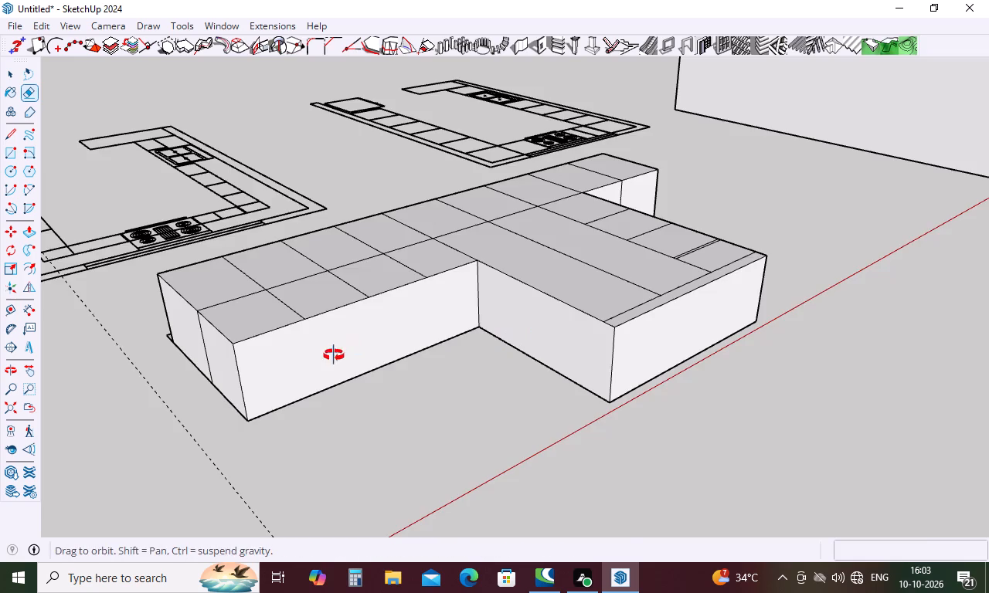
middle_drag(334, 355, 672, 336)
drag(556, 416, 531, 426)
Examine the refrigerator and oven wall reference photo and the drawings against the cleaned cabinet block.
scroll(505, 302, down, 5)
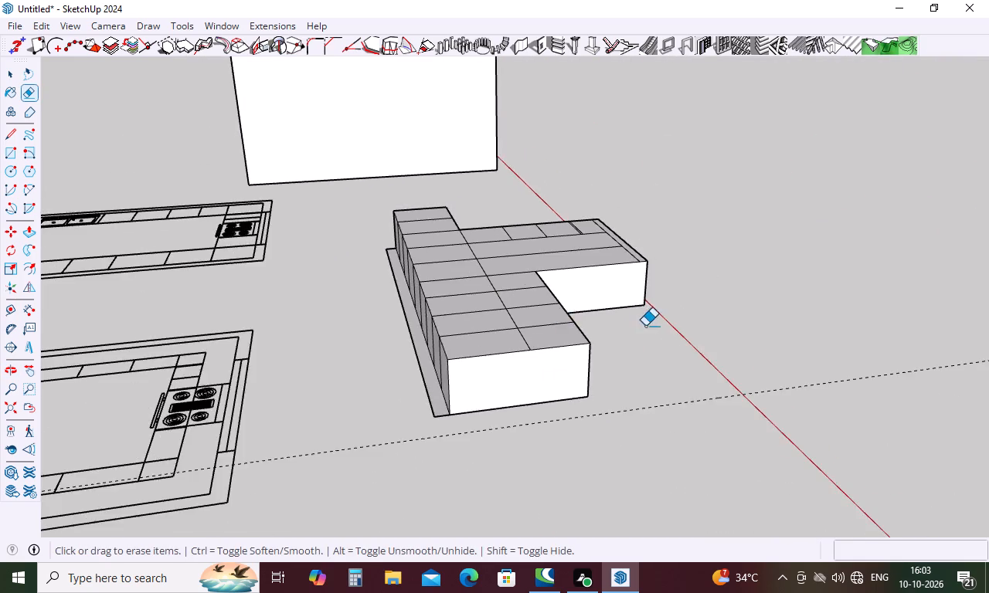
middle_drag(645, 326, 304, 501)
scroll(269, 314, down, 10)
scroll(558, 297, down, 5)
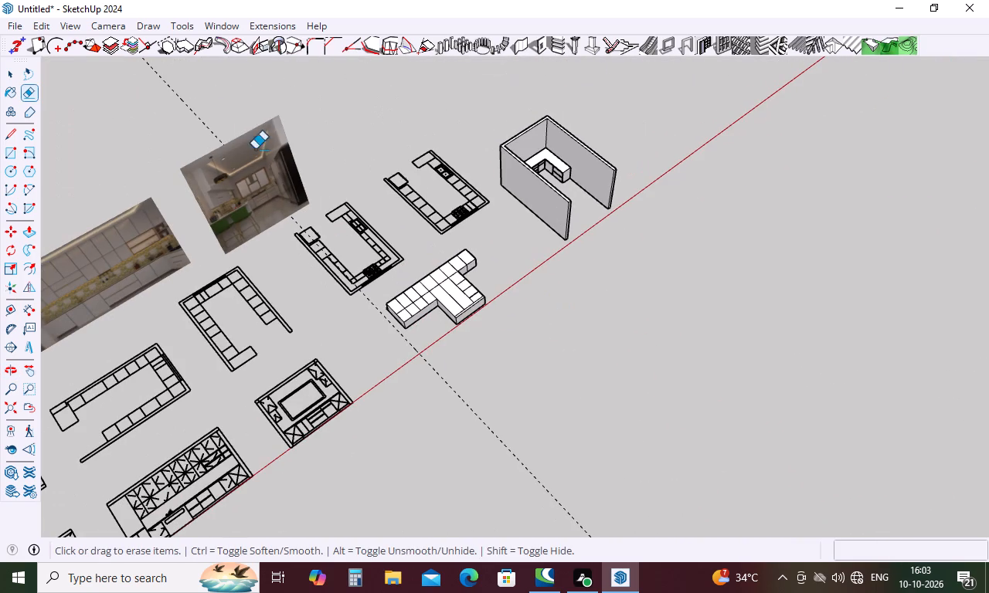
middle_drag(237, 161, 376, 154)
scroll(375, 157, down, 5)
scroll(263, 259, down, 6)
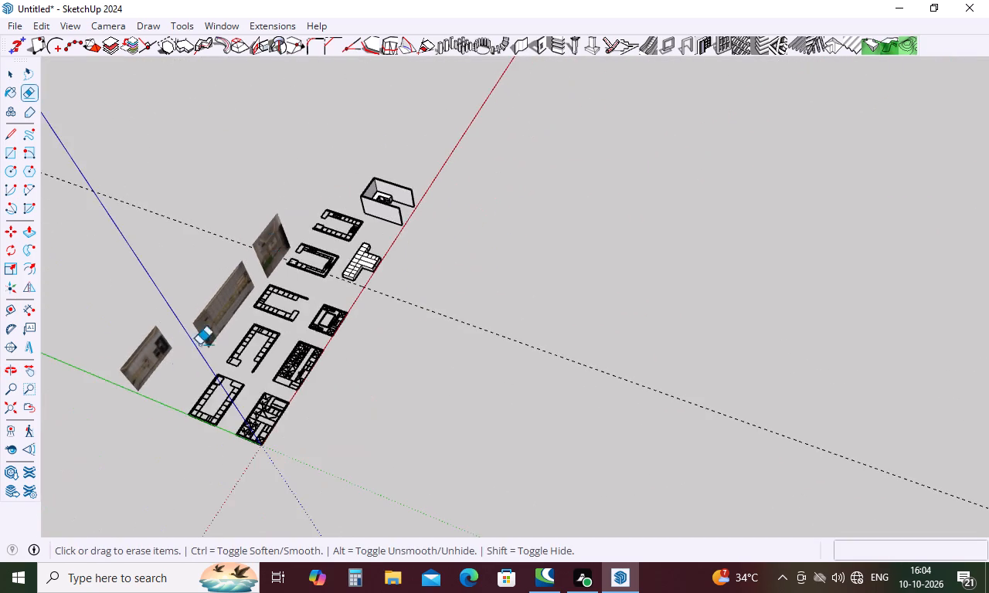
scroll(167, 382, up, 20)
scroll(167, 382, up, 1)
scroll(161, 308, up, 4)
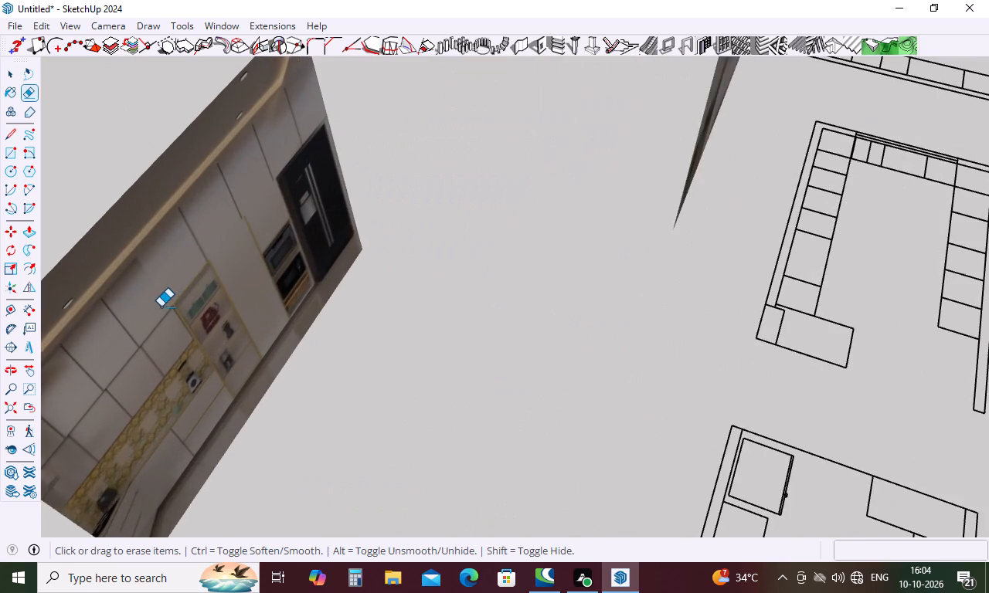
scroll(161, 304, down, 18)
scroll(161, 304, down, 6)
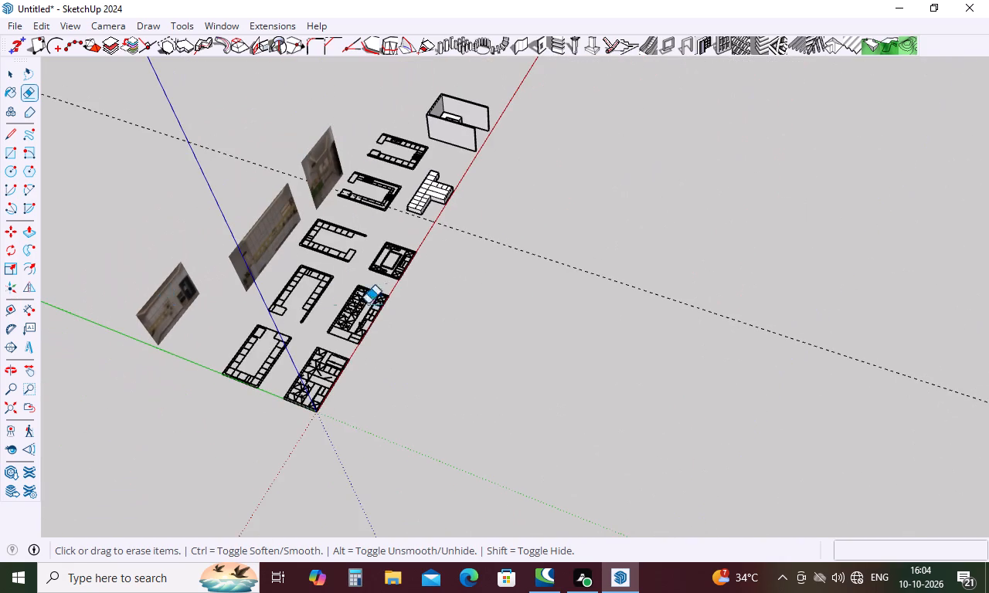
middle_drag(393, 303, 165, 333)
scroll(498, 205, up, 5)
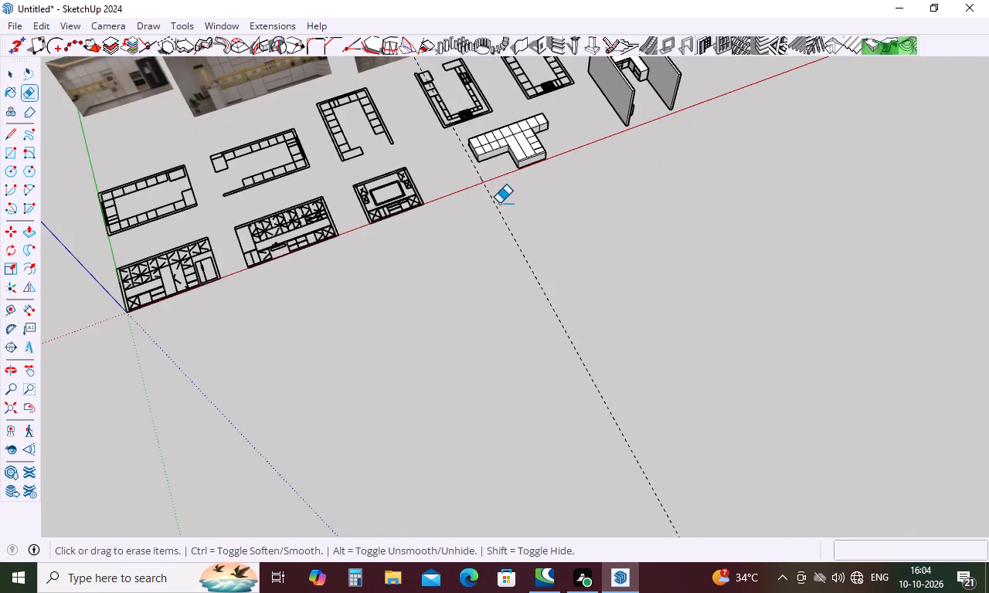
scroll(528, 134, up, 10)
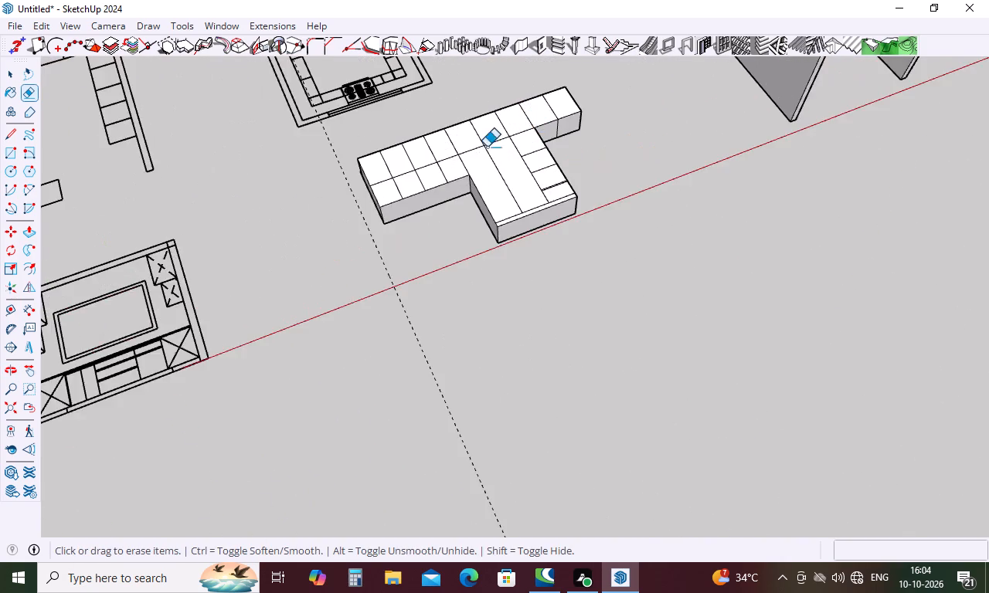
scroll(467, 141, up, 5)
scroll(338, 158, up, 4)
scroll(337, 158, down, 10)
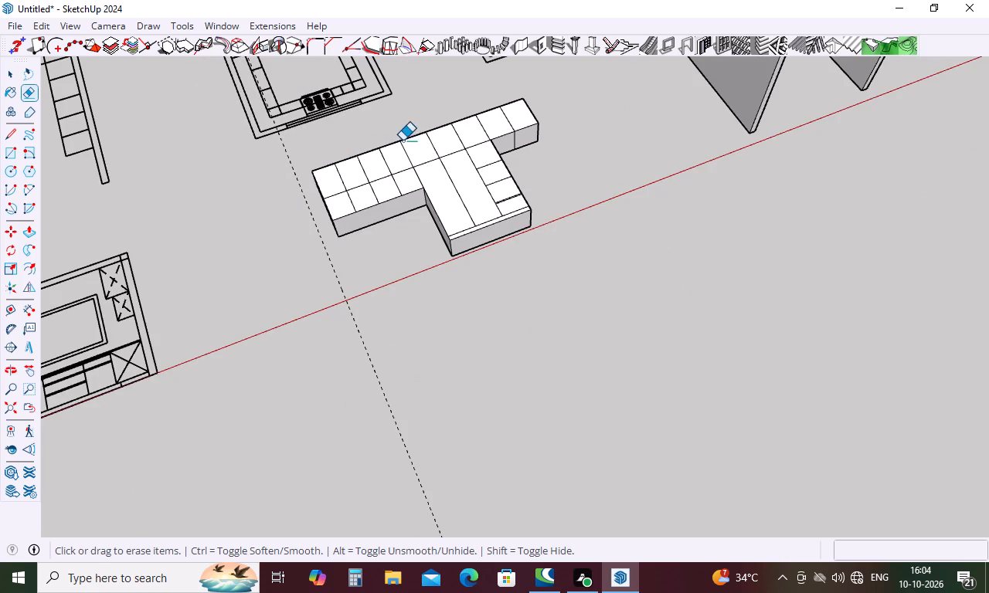
Erase the vertical division lines along the block's long top side, above the row of upper cabinets.
middle_drag(501, 113, 259, 303)
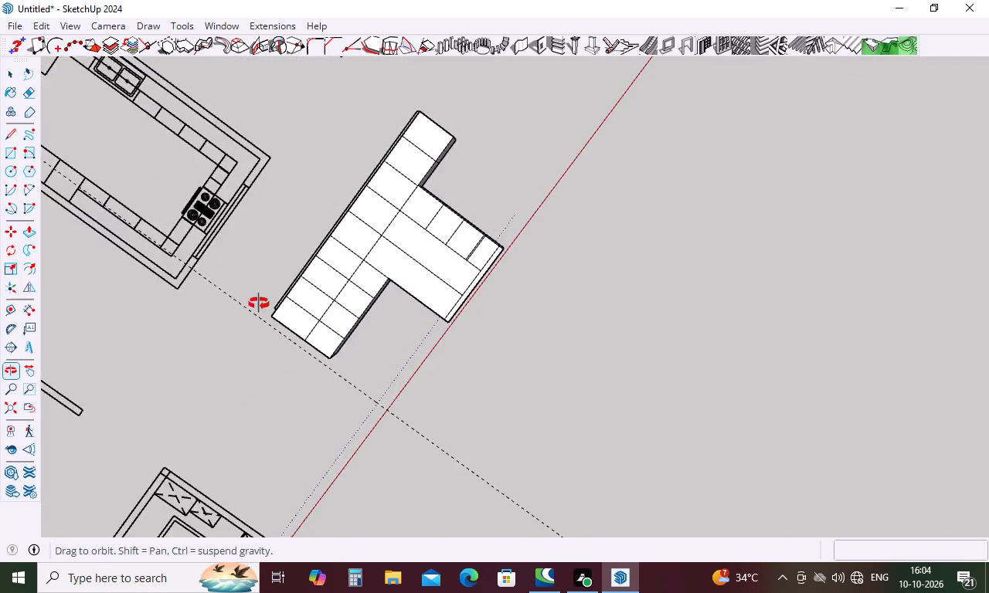
middle_drag(259, 303, 648, 209)
middle_drag(389, 344, 753, 90)
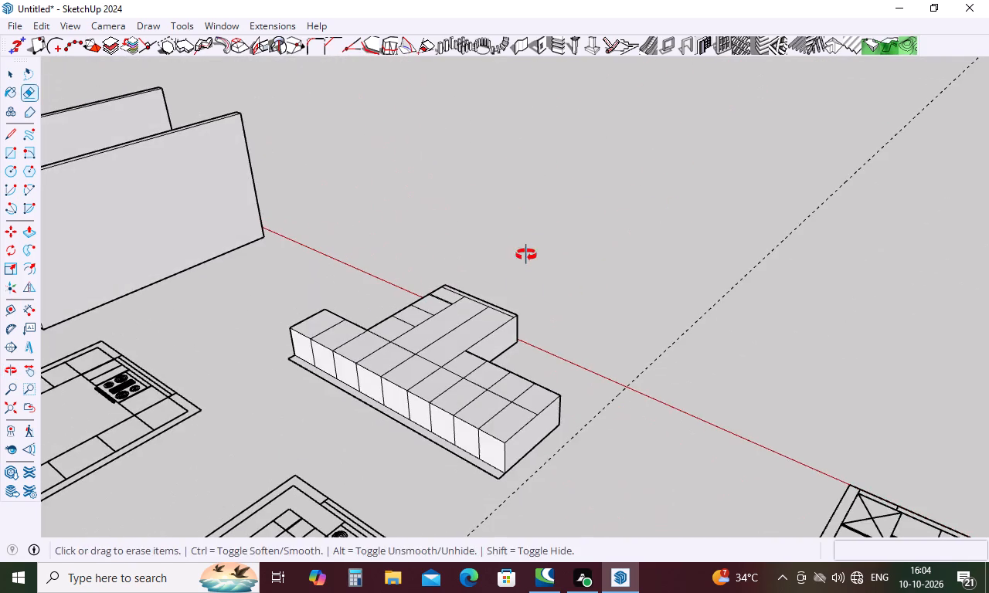
middle_drag(526, 255, 777, 176)
scroll(596, 473, up, 5)
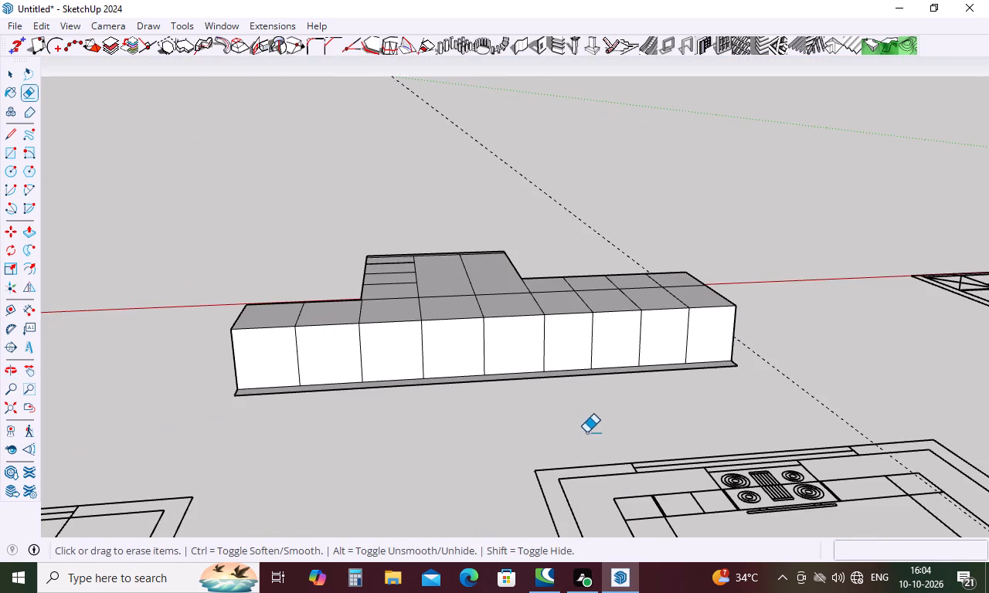
drag(710, 330, 270, 355)
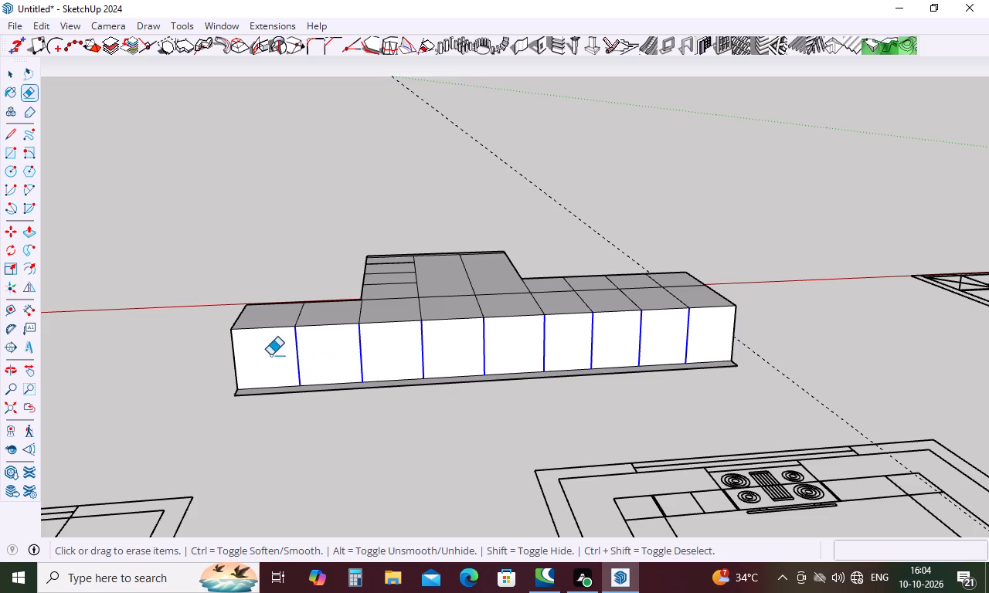
drag(270, 355, 262, 355)
Draw a rectangle across the block's open back between opposite ends of the cabinet run to close it with a face.
middle_drag(368, 391, 467, 101)
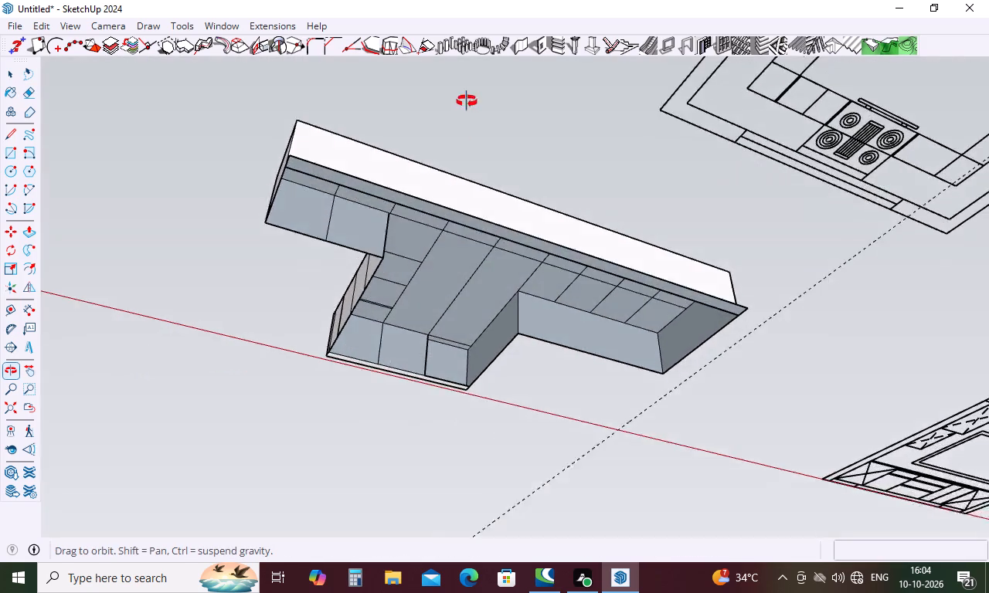
middle_drag(467, 101, 386, 489)
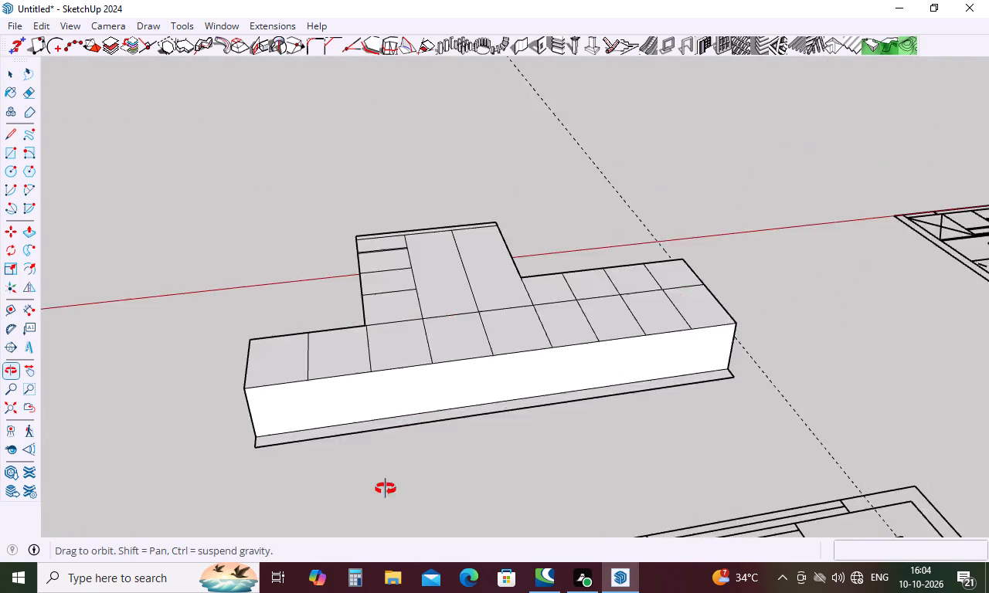
middle_drag(386, 489, 641, 0)
scroll(545, 202, down, 2)
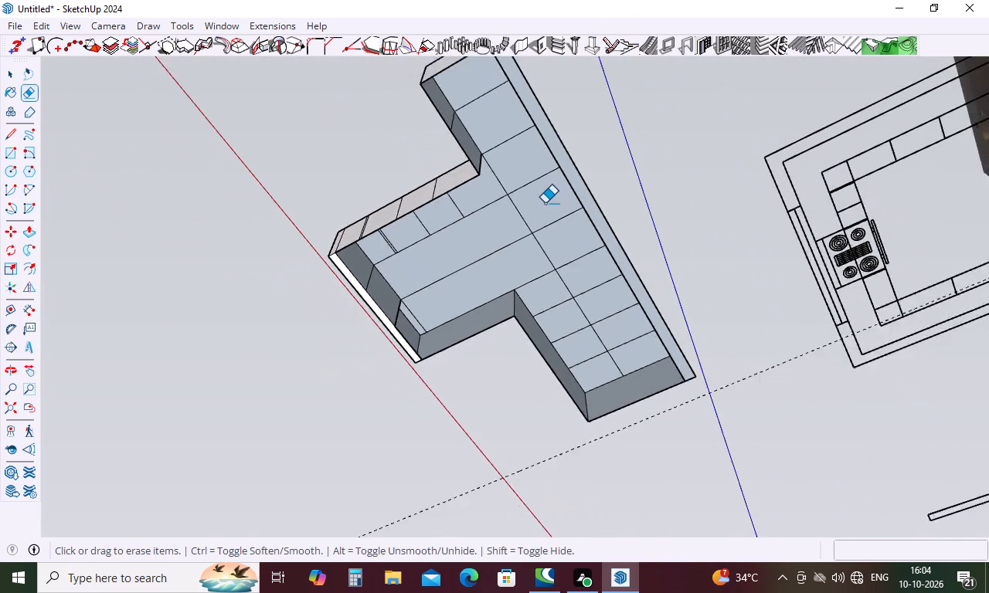
scroll(545, 203, down, 3)
key(r)
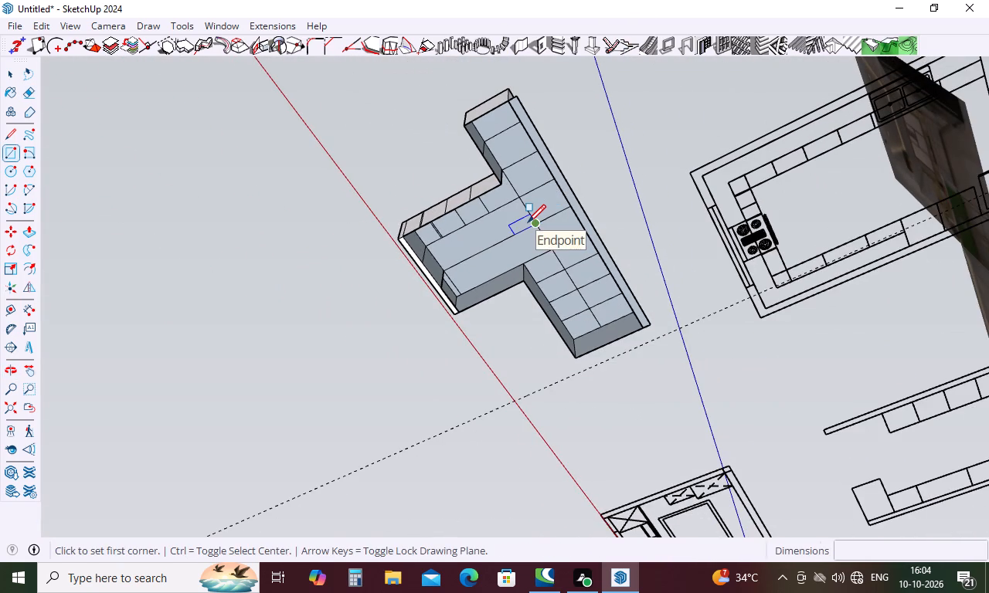
click(576, 357)
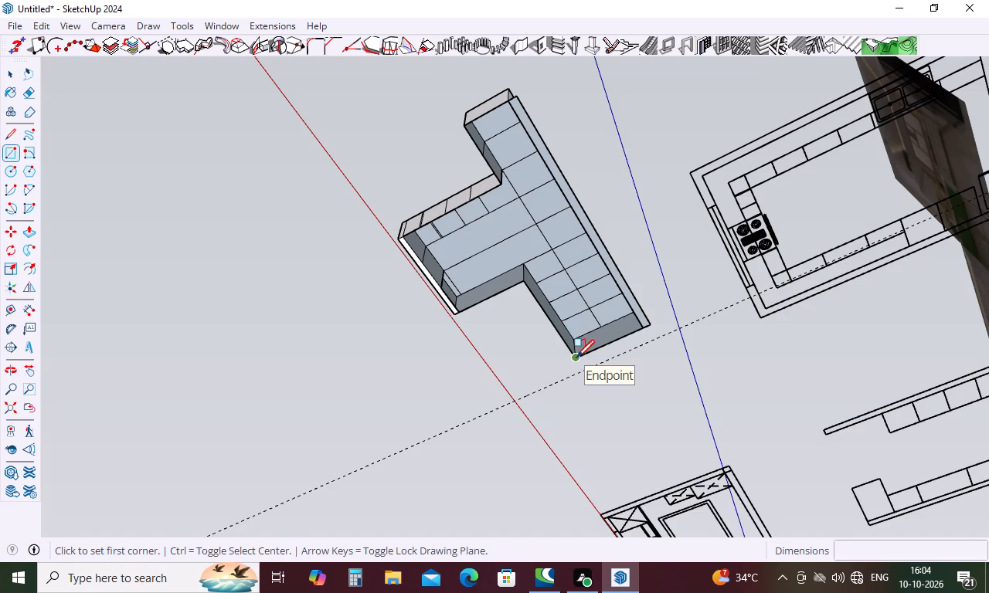
click(509, 105)
Draw a 6' by 4" rectangle over the skirting strip at the foot of the tall unit on the block's back.
scroll(489, 229, down, 4)
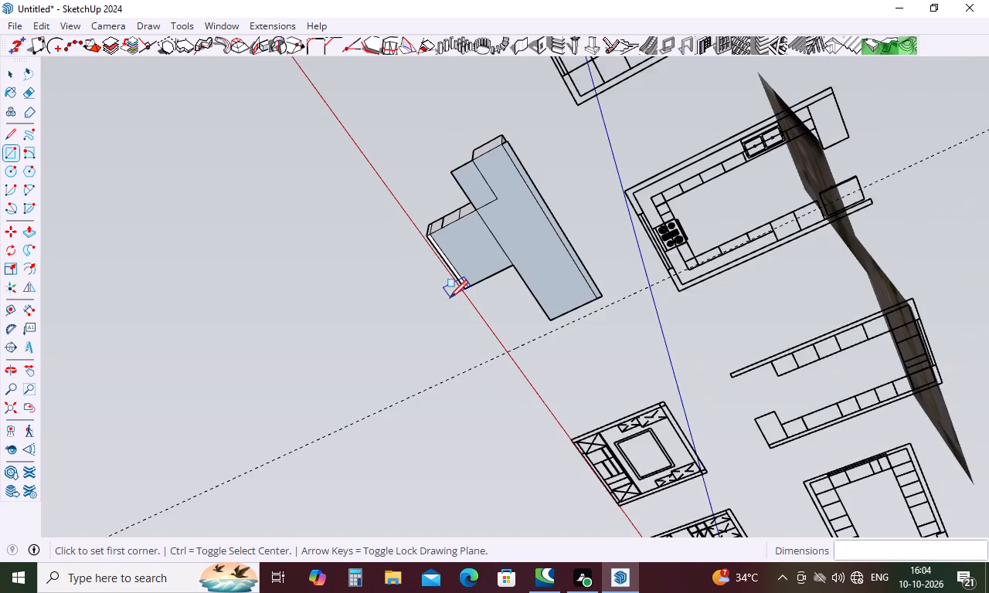
scroll(450, 298, up, 15)
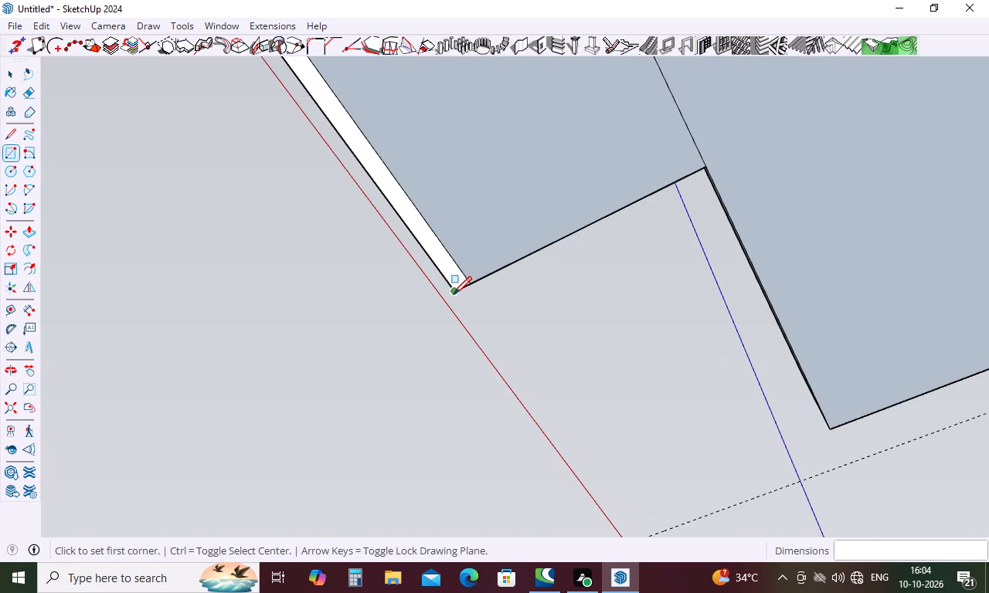
click(454, 294)
scroll(457, 295, down, 5)
click(342, 116)
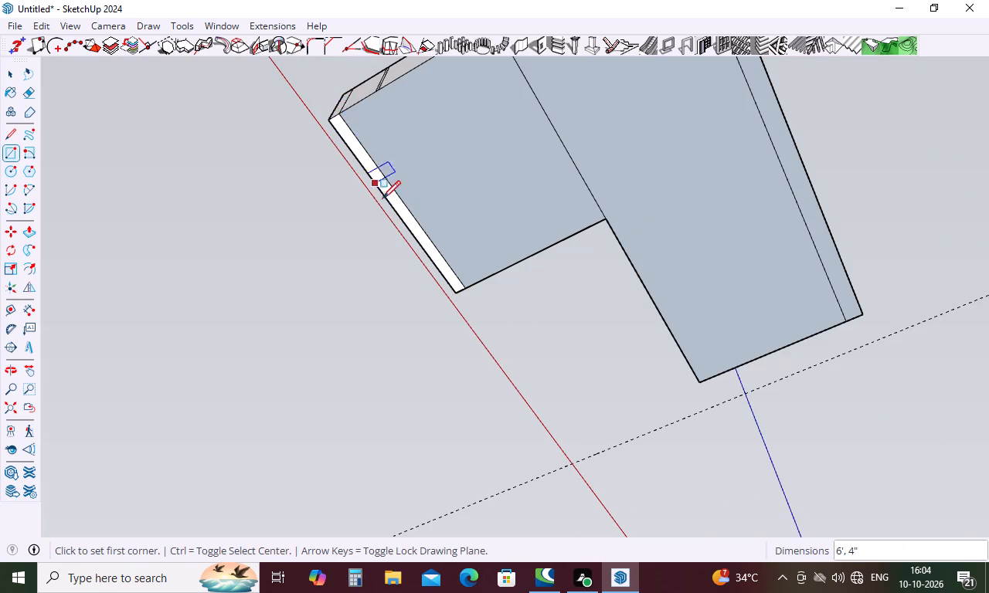
Erase the outer edges of the surplus flat face projecting beyond the short cabinet arm beside the tall unit.
scroll(389, 194, down, 5)
middle_drag(398, 190, 621, 550)
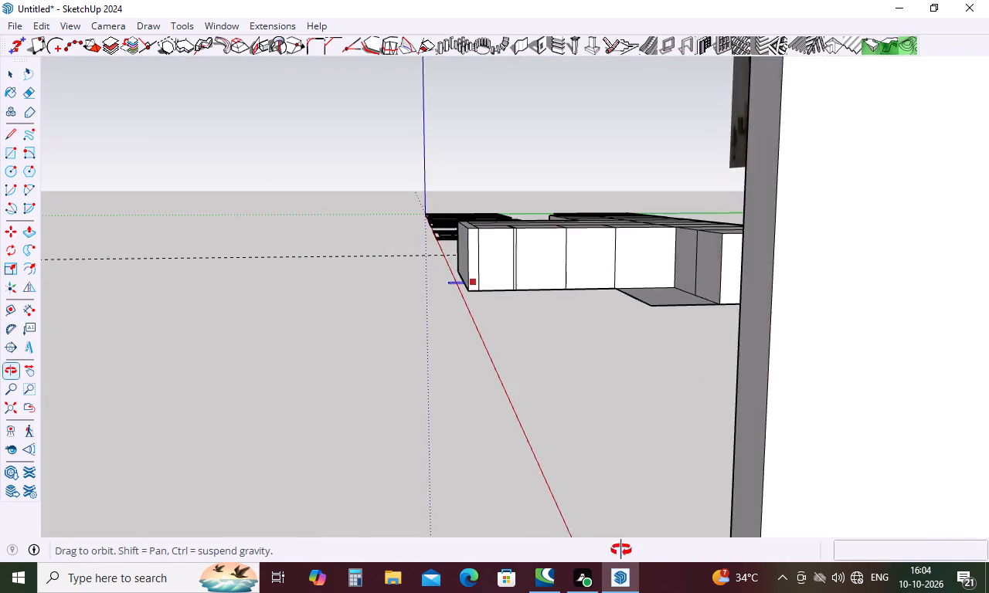
middle_drag(621, 550, 799, 592)
key(Escape)
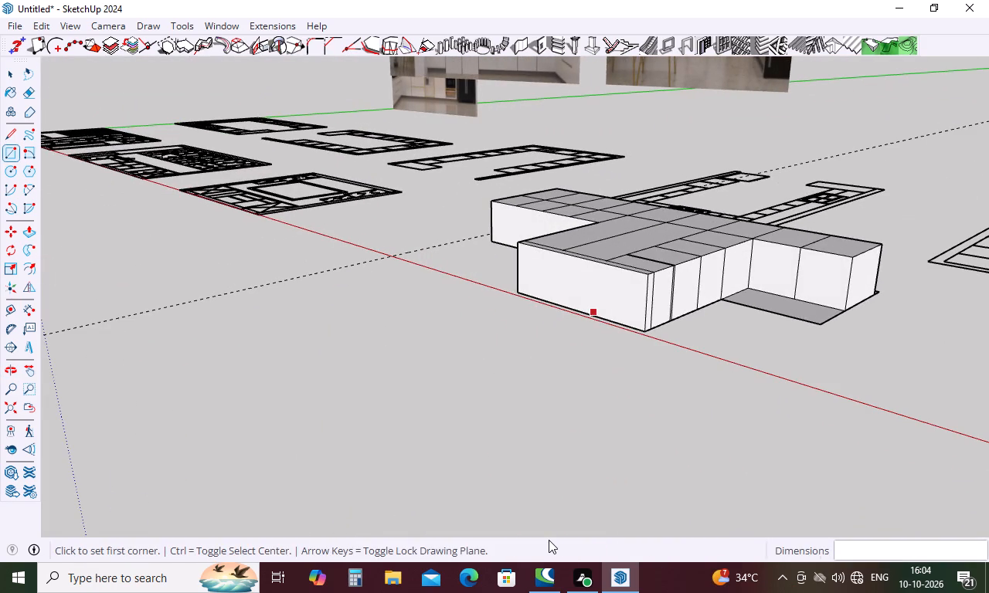
key(e)
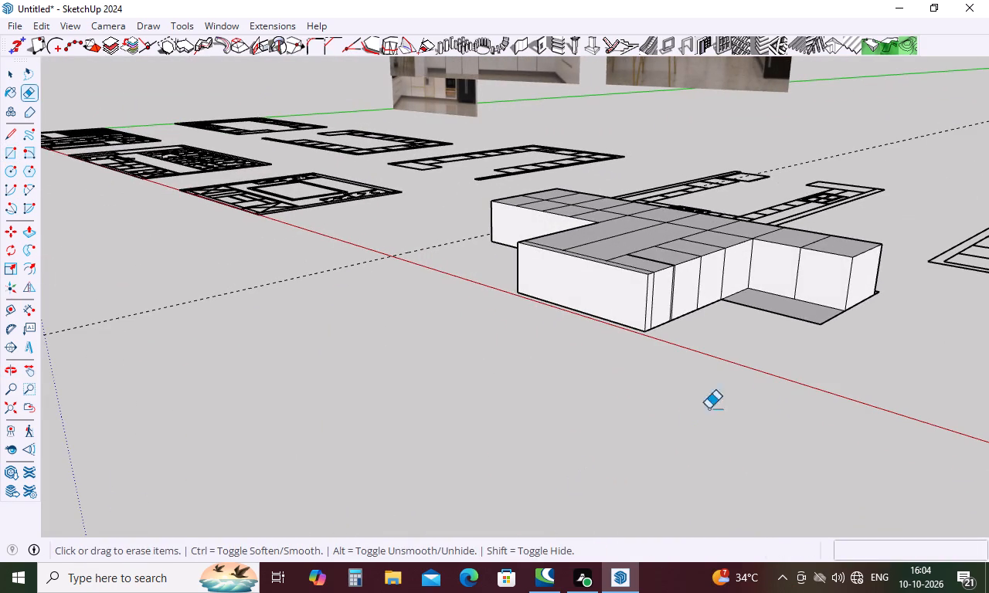
drag(781, 313, 781, 324)
click(829, 327)
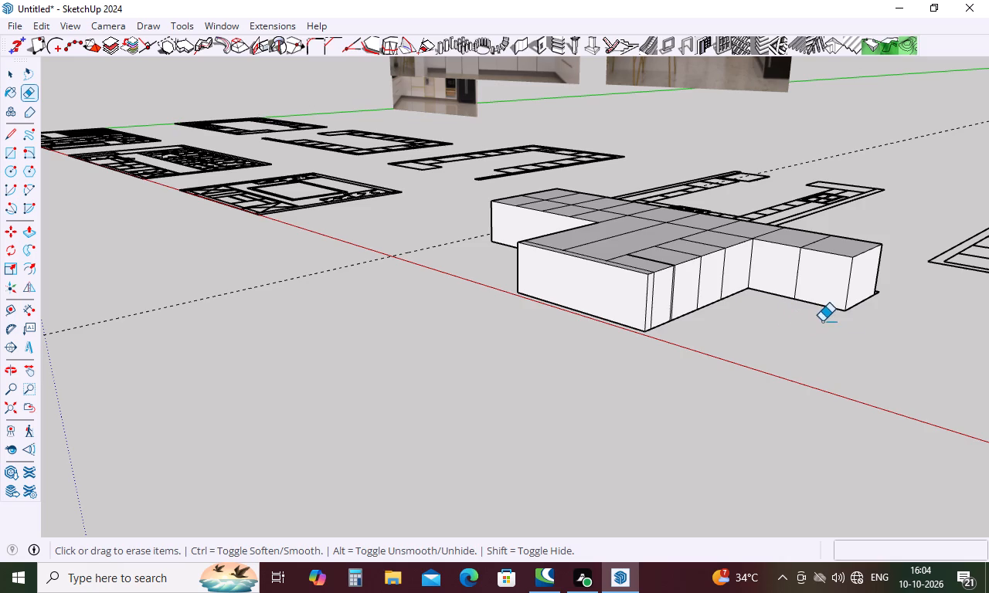
Erase the seam line across the block's back where the tall unit meets the upper cabinets, keeping the narrow strip along the long edge.
middle_drag(900, 295, 875, 129)
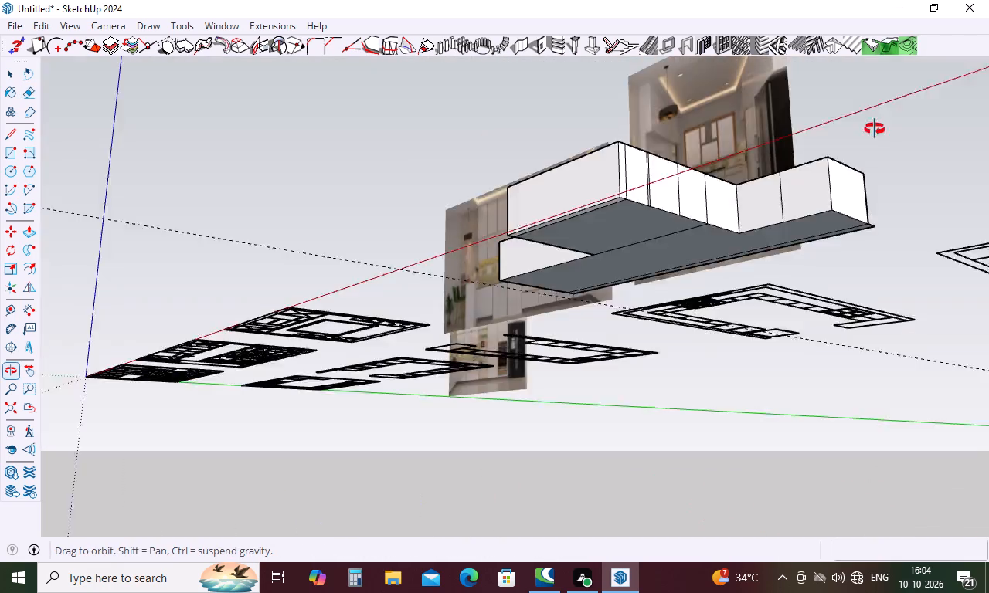
middle_drag(875, 129, 901, 40)
click(684, 215)
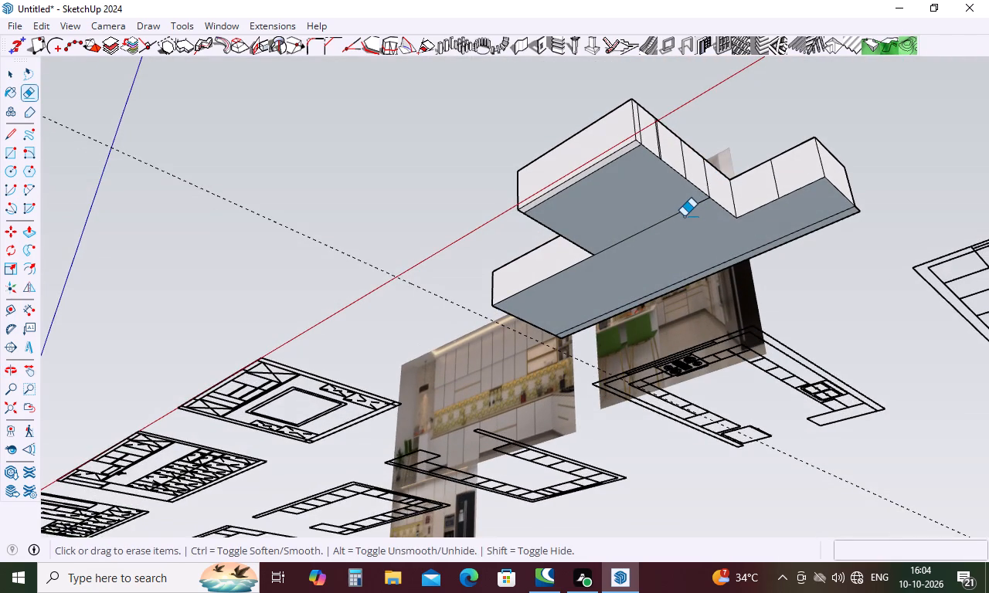
drag(678, 210, 682, 220)
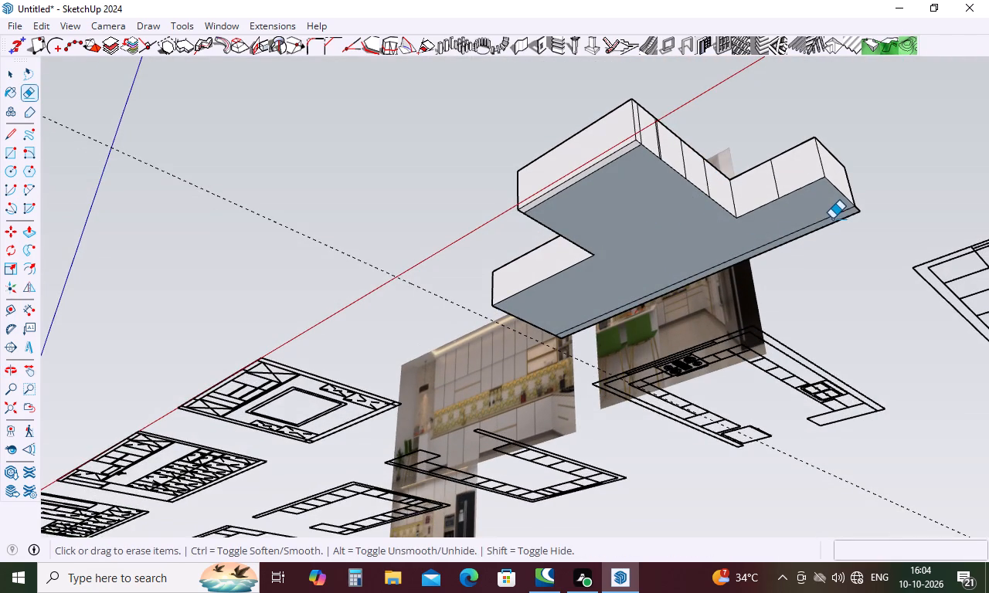
click(836, 219)
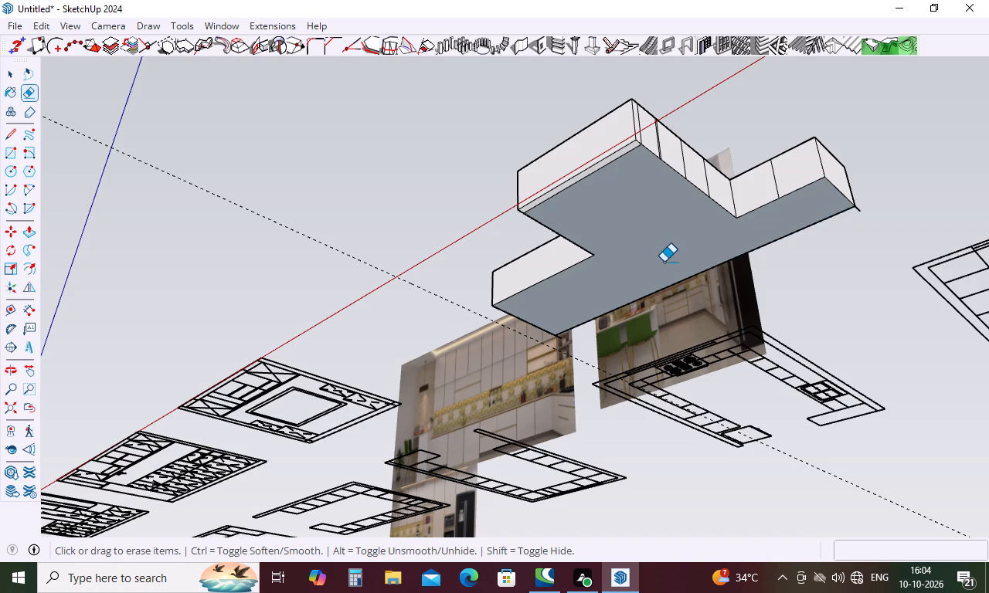
key(ctrl+z)
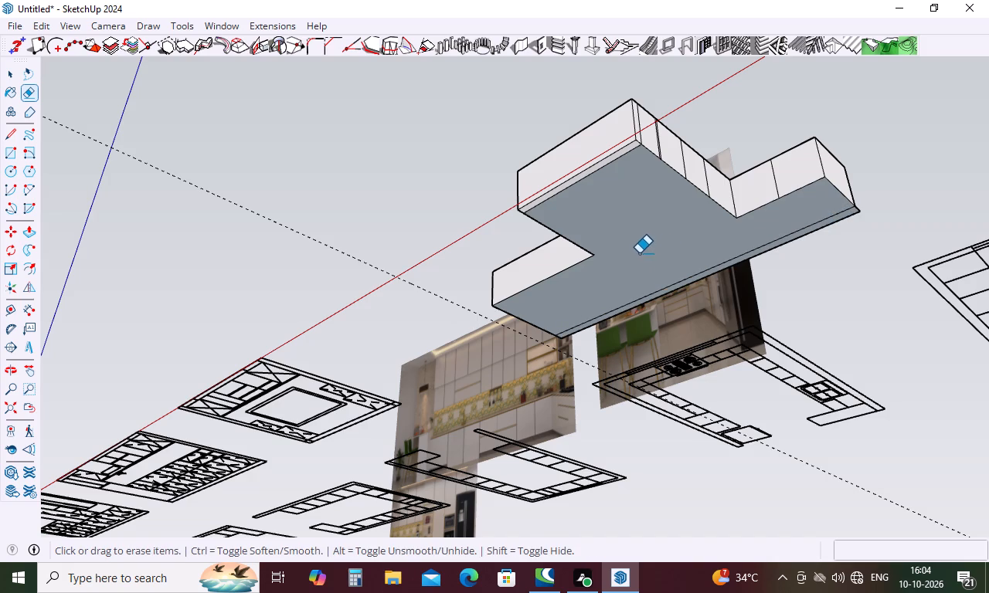
Erase the division lines on the tall unit's oven-column side and under the adjoining short arm of upper cabinets.
middle_drag(621, 210, 620, 114)
scroll(615, 118, up, 10)
middle_drag(641, 141, 637, 506)
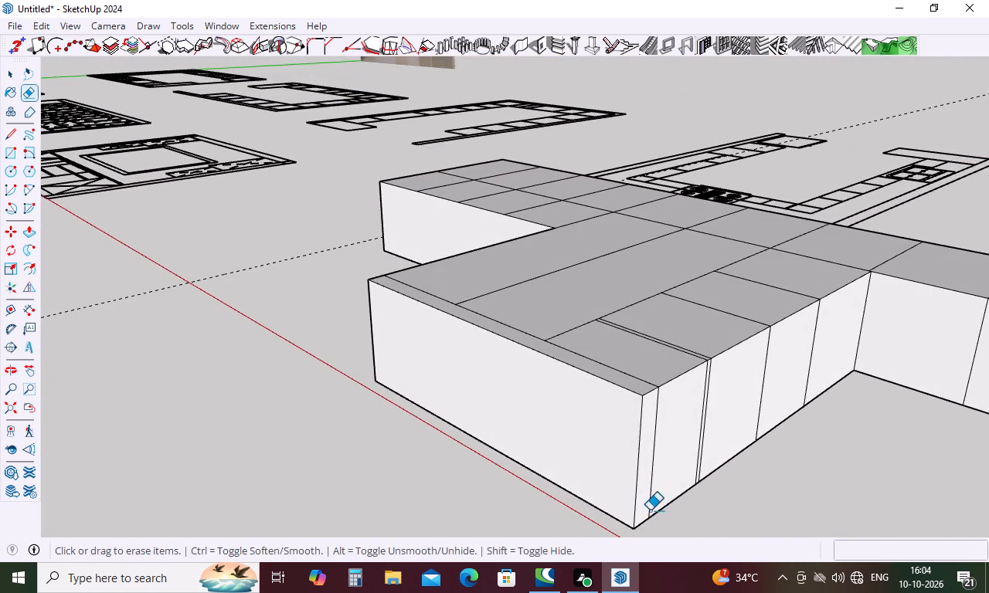
drag(838, 327, 663, 431)
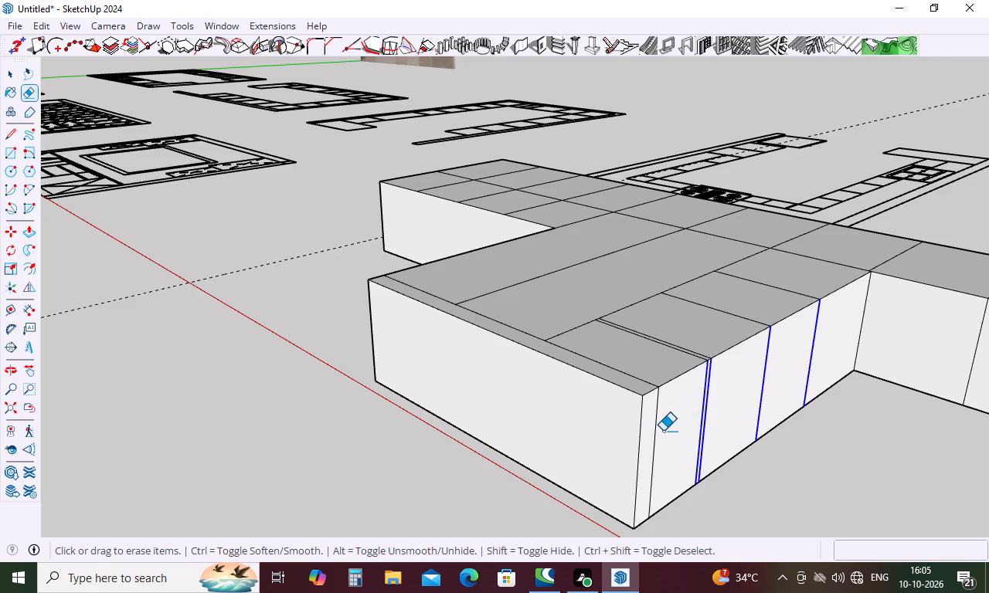
drag(663, 431, 653, 450)
scroll(394, 330, down, 5)
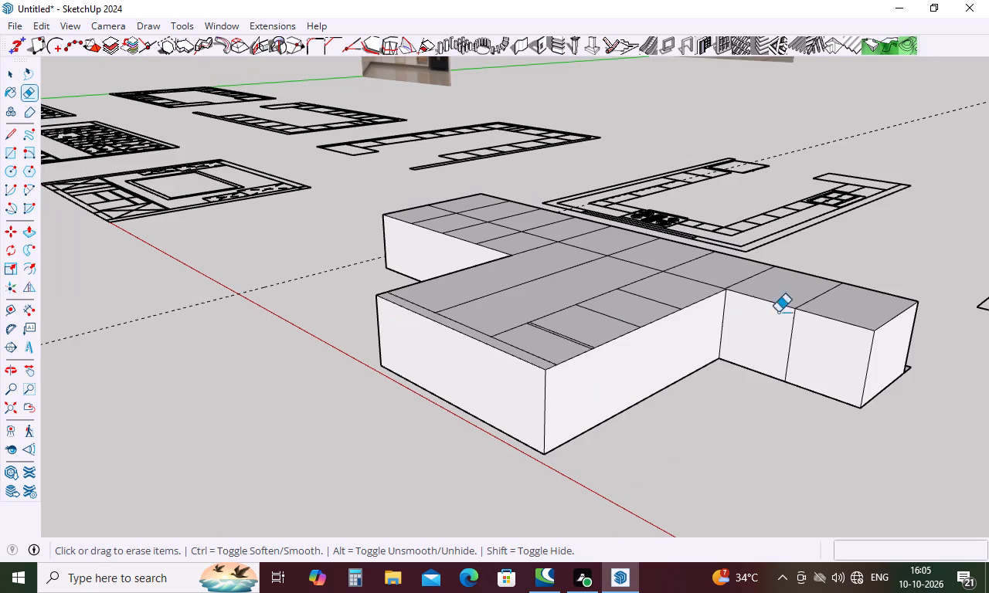
drag(806, 344, 736, 344)
Examine the cleaned cabinet block from the front, the sides and the back for leftover lines or openings.
scroll(716, 317, down, 5)
middle_drag(700, 337, 950, 430)
scroll(508, 334, up, 5)
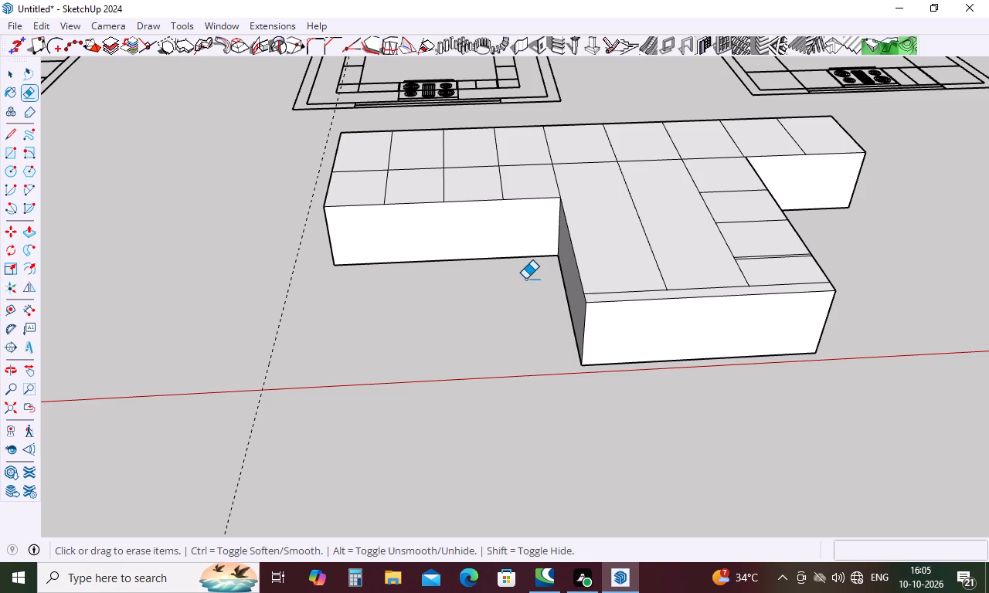
scroll(524, 284, down, 7)
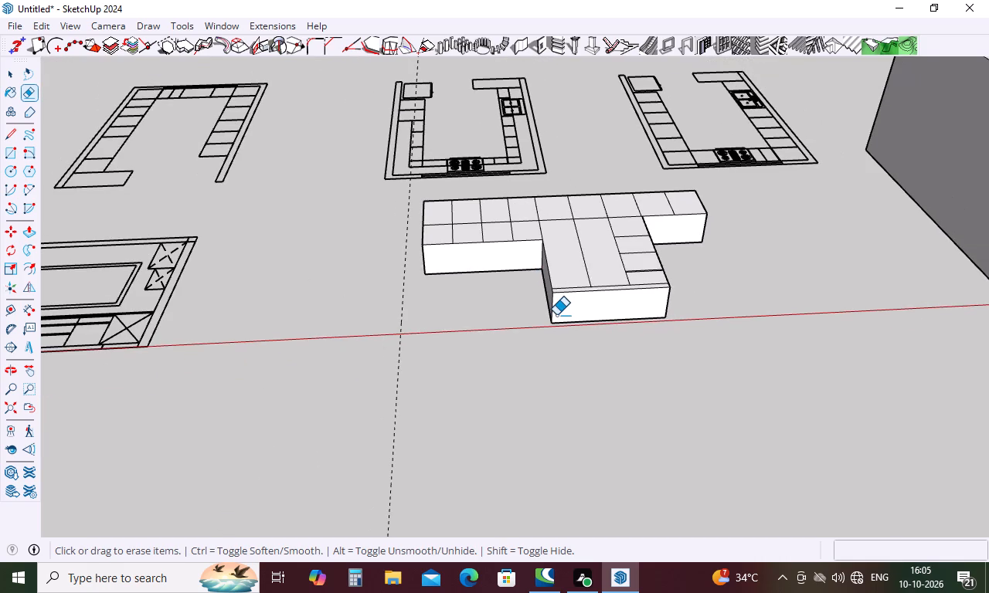
scroll(559, 314, down, 4)
middle_drag(590, 329, 440, 303)
scroll(568, 340, up, 4)
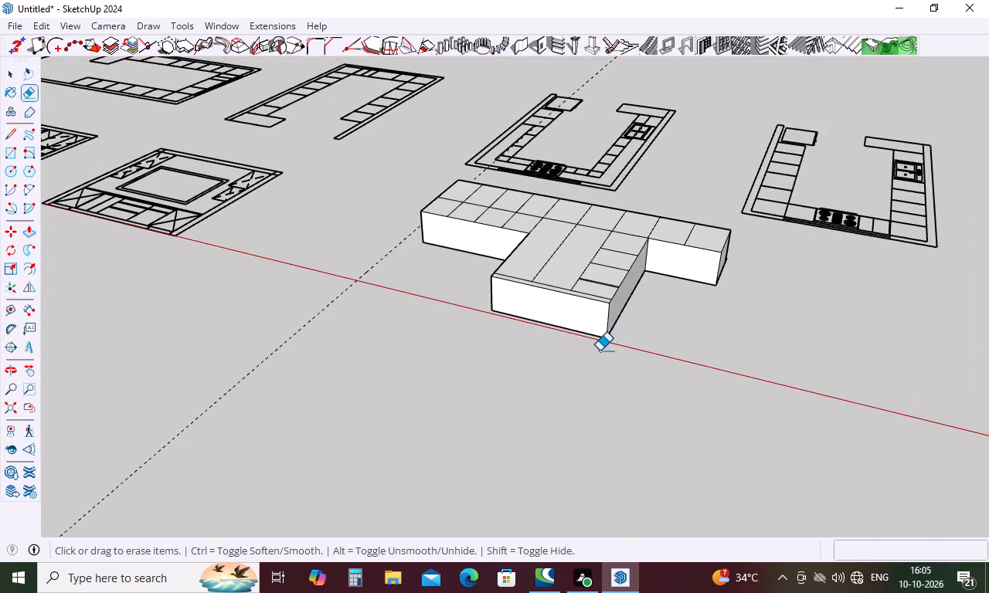
scroll(622, 287, up, 4)
middle_drag(650, 356, 625, 195)
scroll(635, 281, up, 2)
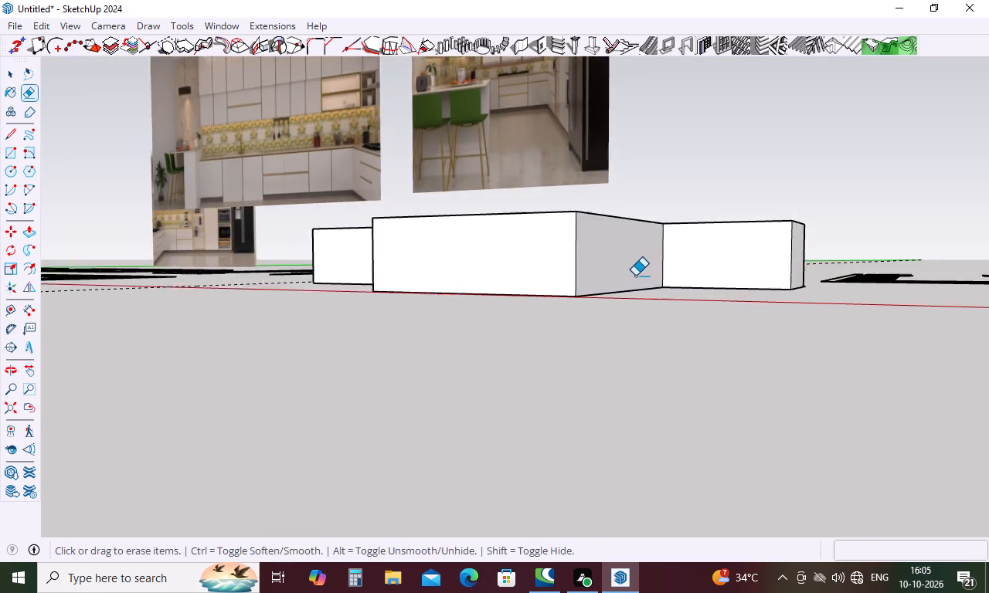
scroll(635, 276, up, 2)
middle_drag(636, 283, 635, 102)
scroll(590, 188, up, 4)
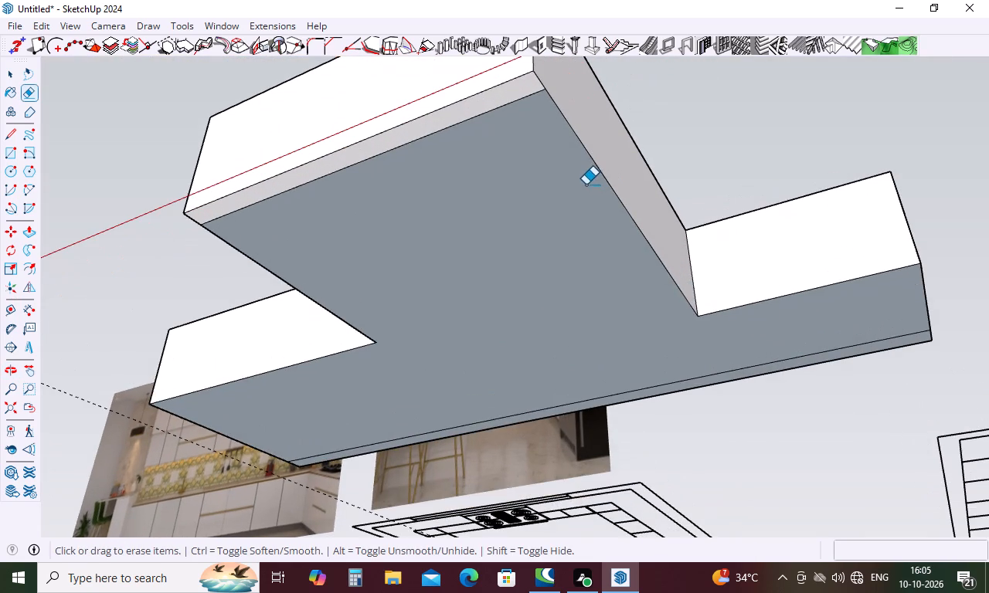
scroll(600, 151, down, 9)
middle_drag(600, 150, 683, 539)
middle_drag(647, 381, 647, 402)
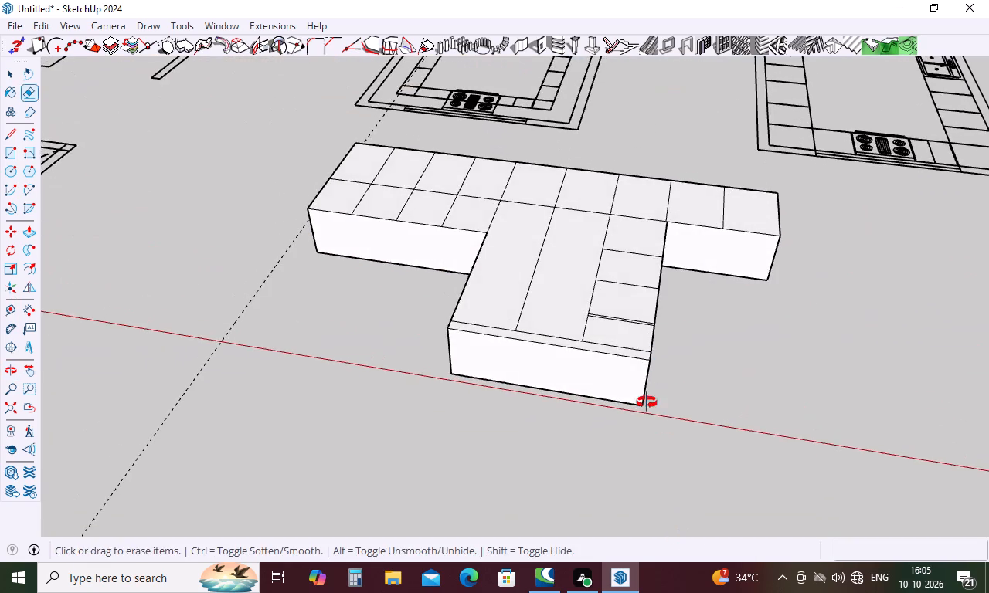
middle_drag(647, 402, 661, 480)
Push the skirting strip at the foot of the tall unit inward by 3".
key(Escape)
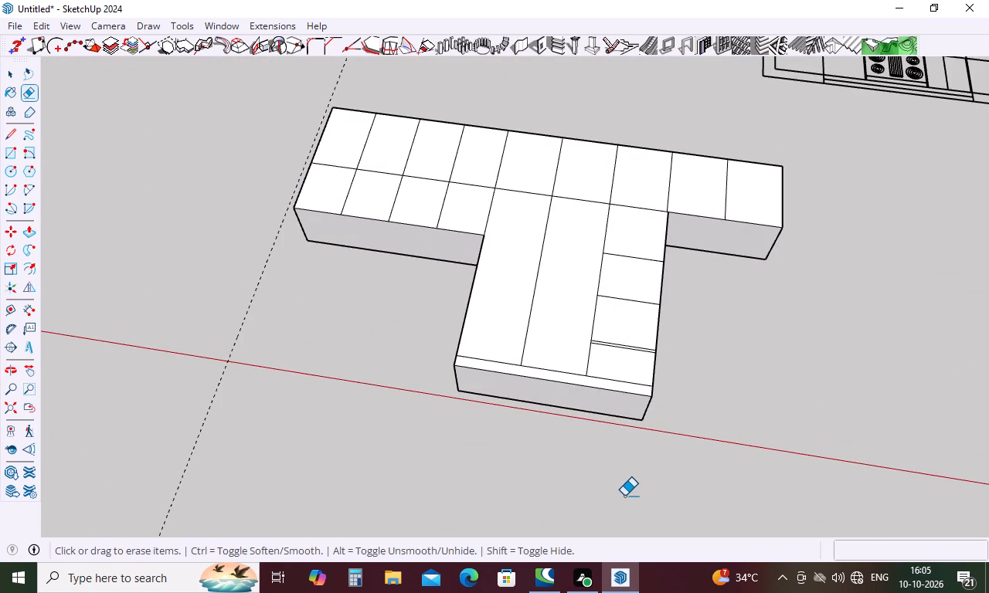
key(p)
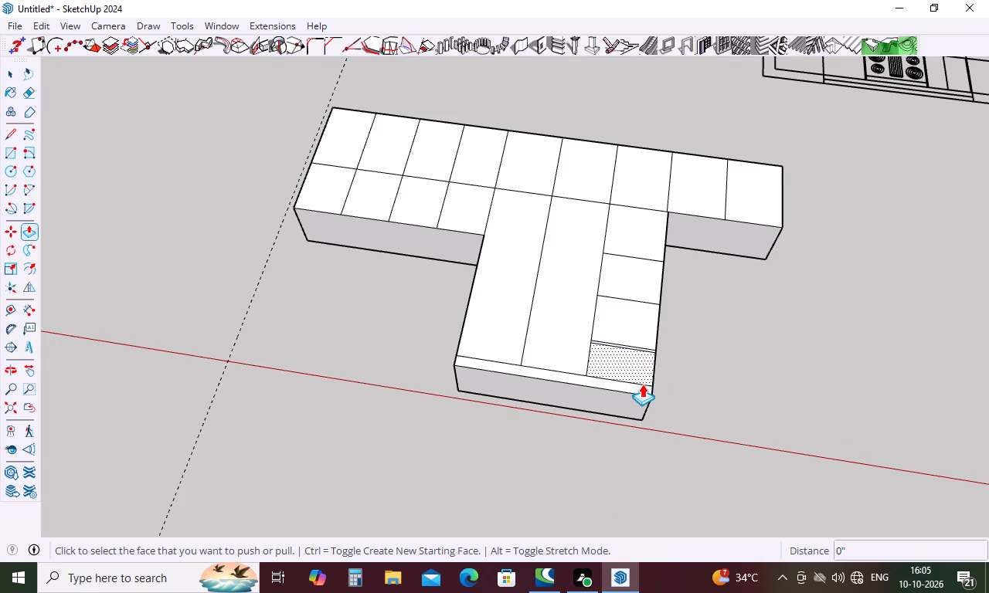
click(641, 387)
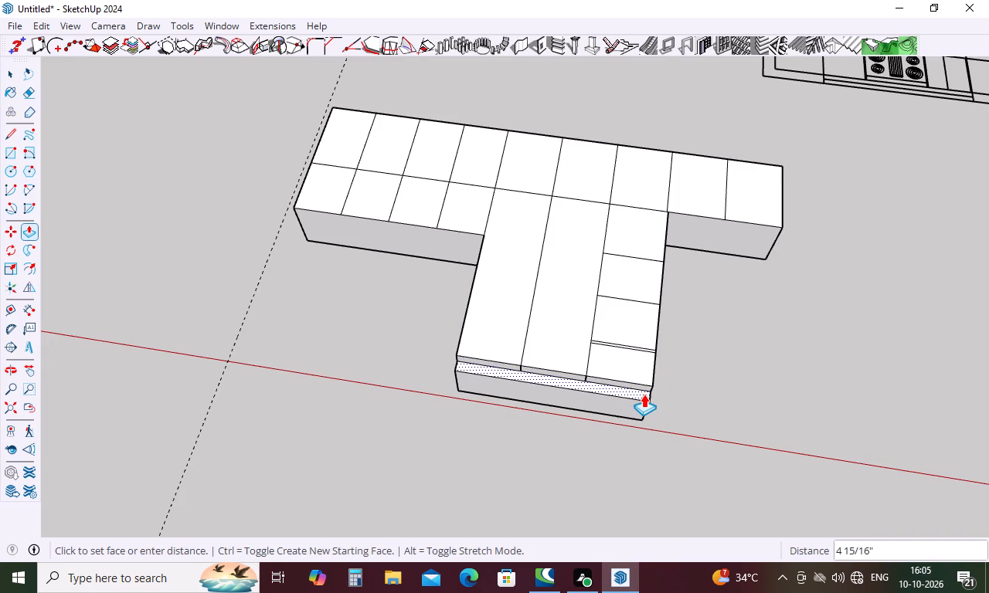
key(3)
key(Return)
scroll(647, 324, down, 6)
middle_drag(663, 317, 645, 405)
scroll(651, 325, up, 10)
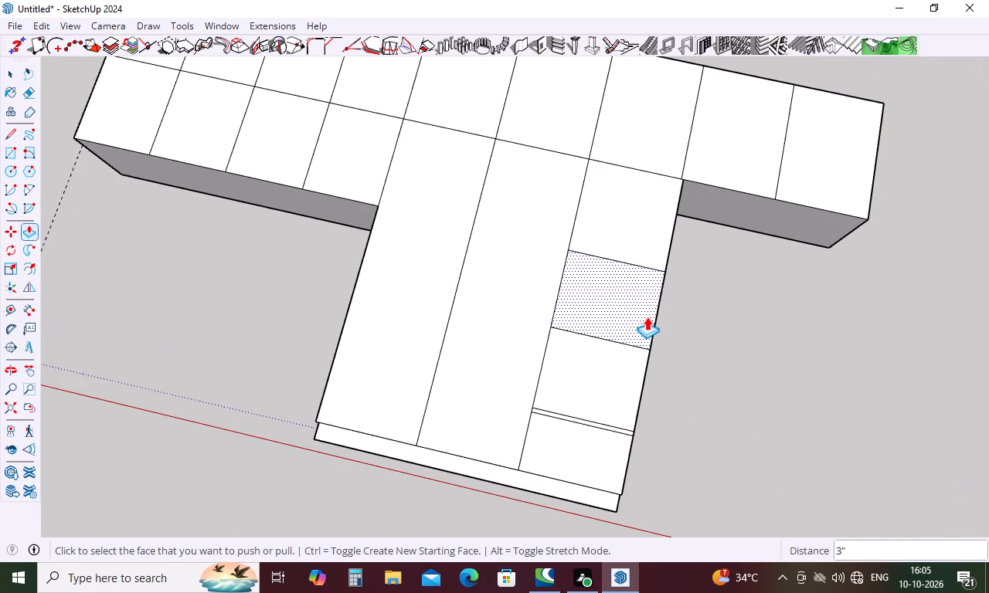
Place guides 0.5" to each side of the division line between the tall unit's two full-height doors.
key(space)
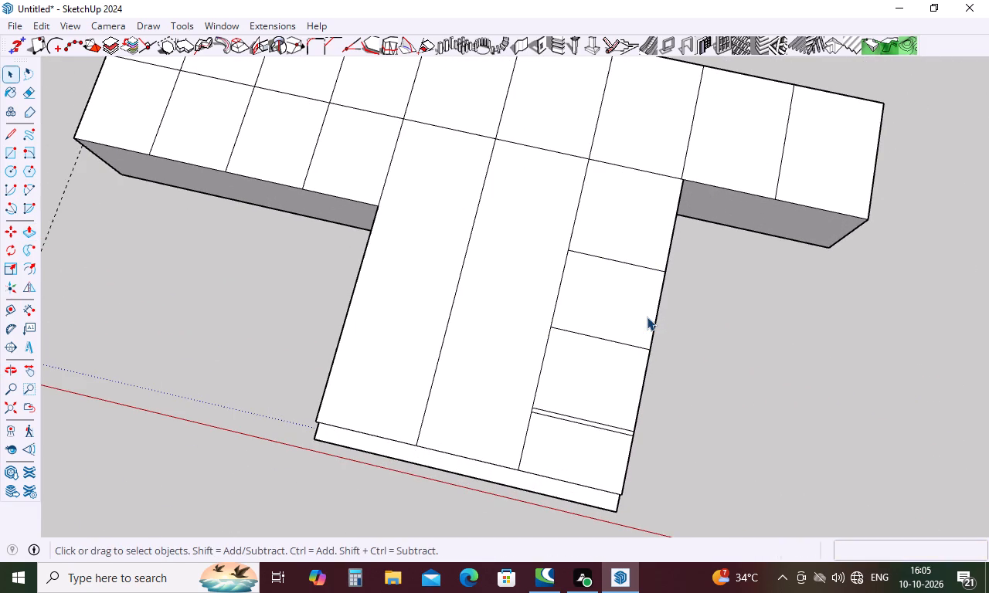
key(Escape)
scroll(581, 232, down, 11)
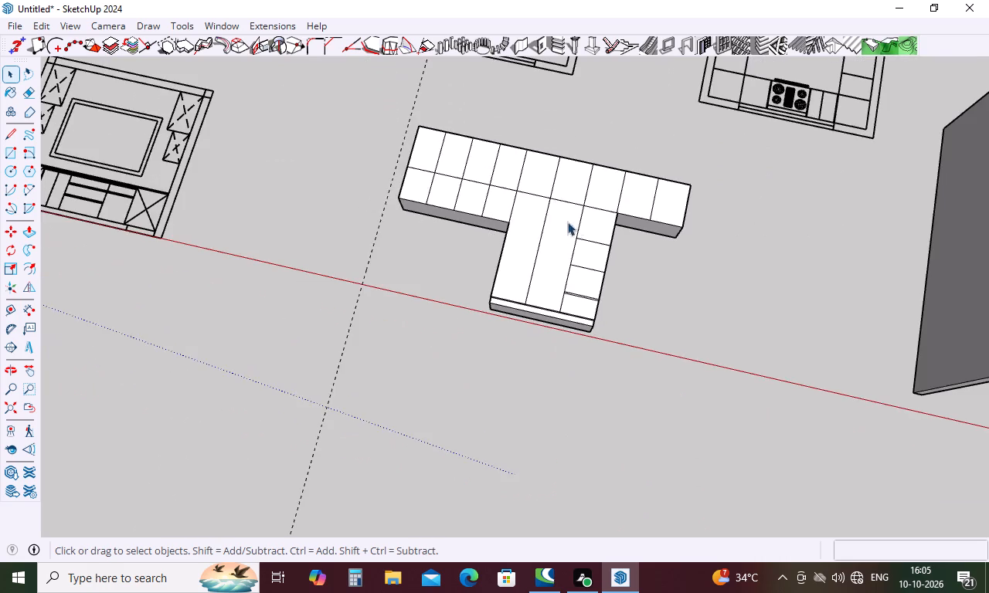
scroll(552, 217, up, 5)
key(Escape)
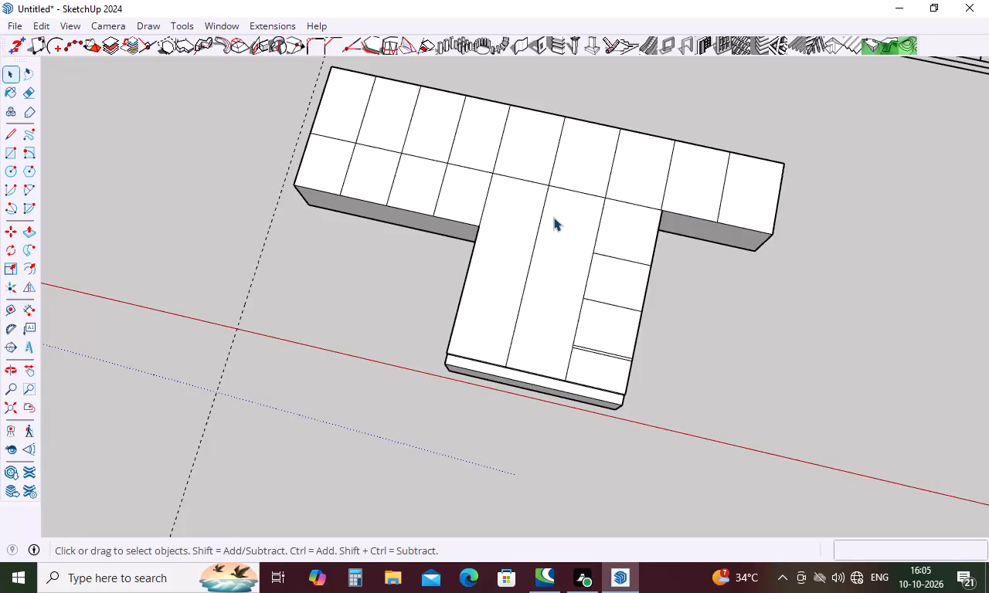
key(t)
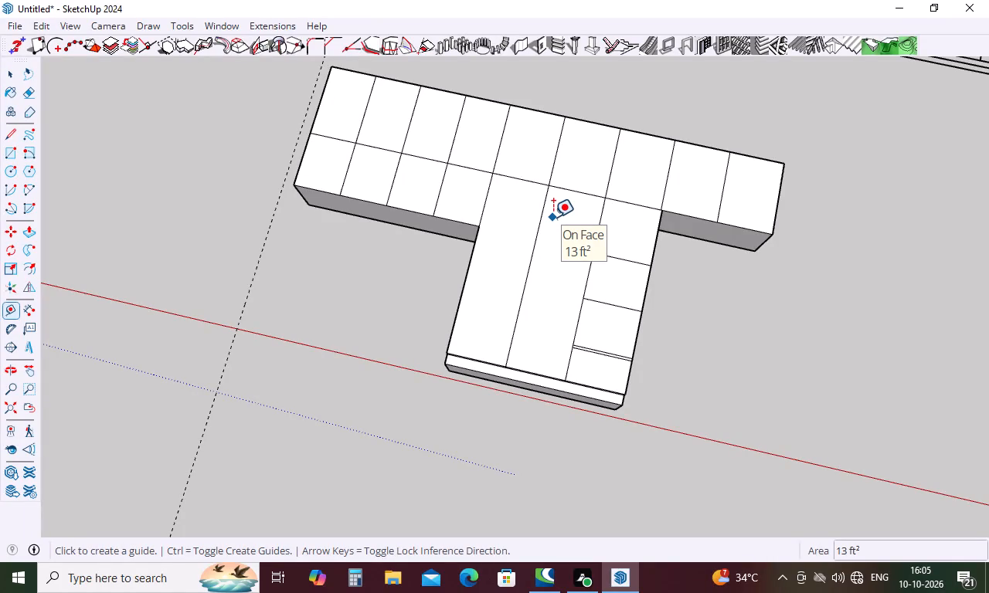
click(541, 208)
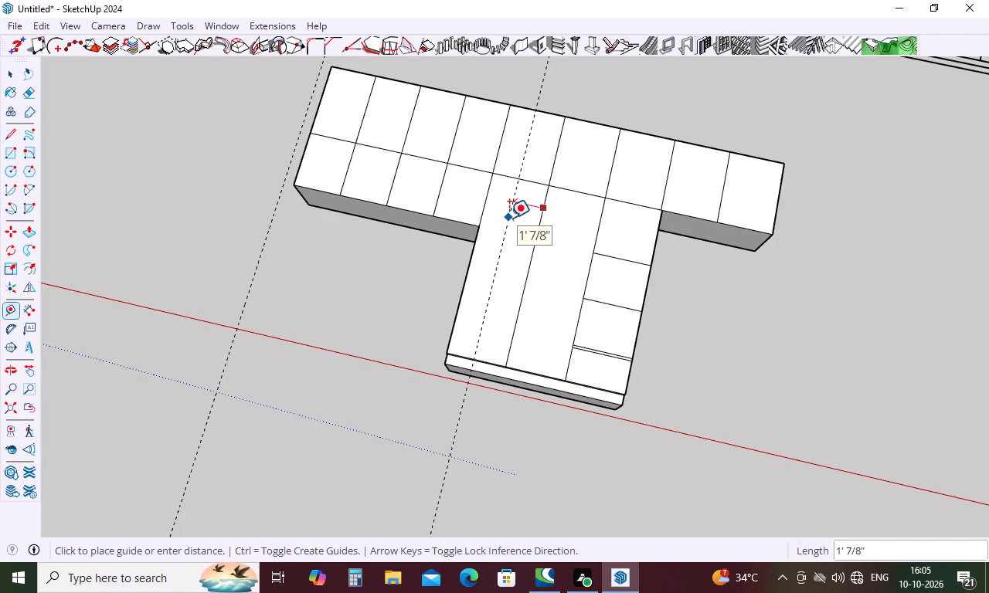
key(period)
key(5)
key(Return)
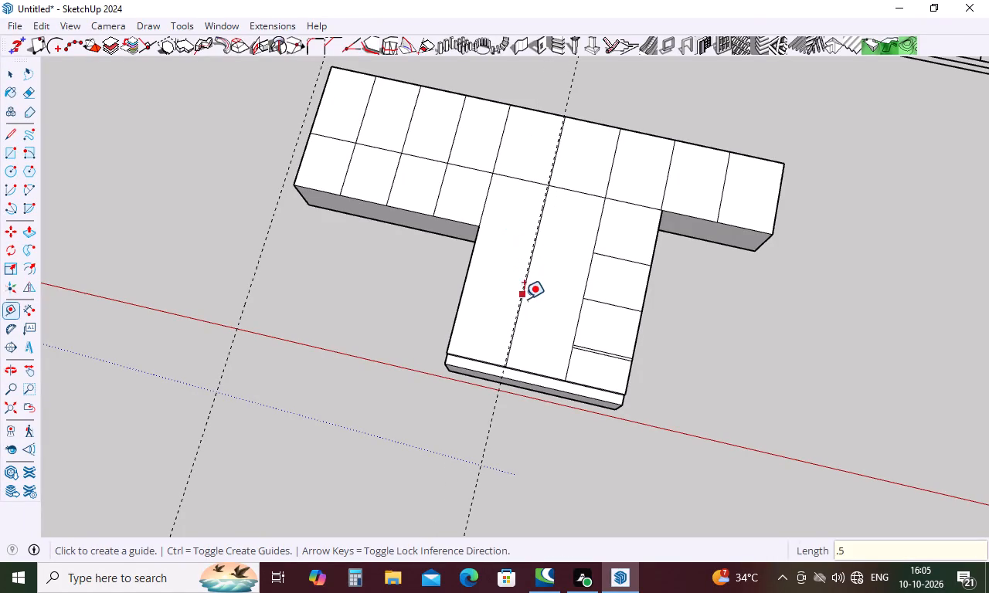
scroll(522, 310, up, 10)
click(514, 330)
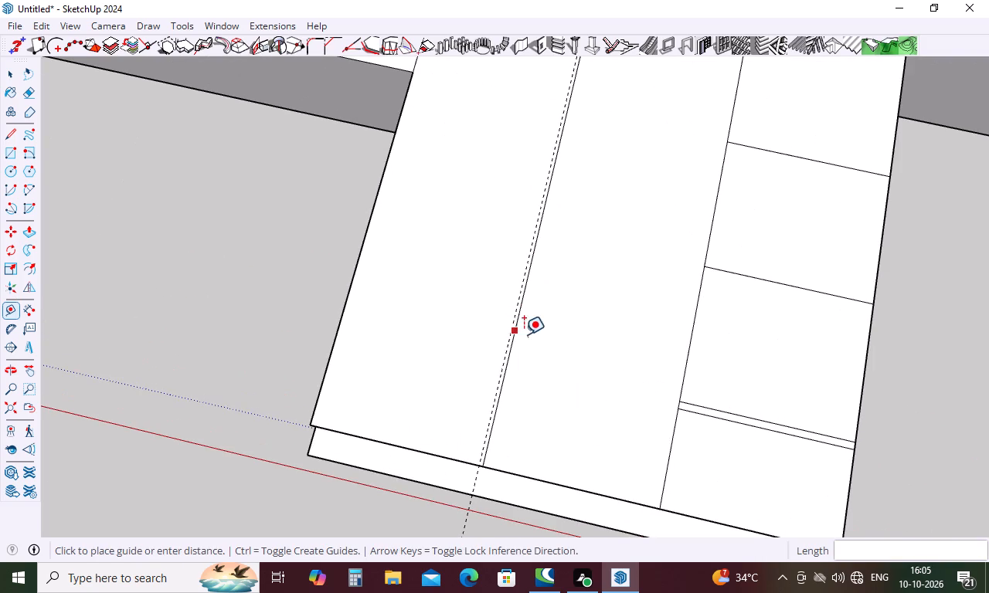
key(period)
key(5)
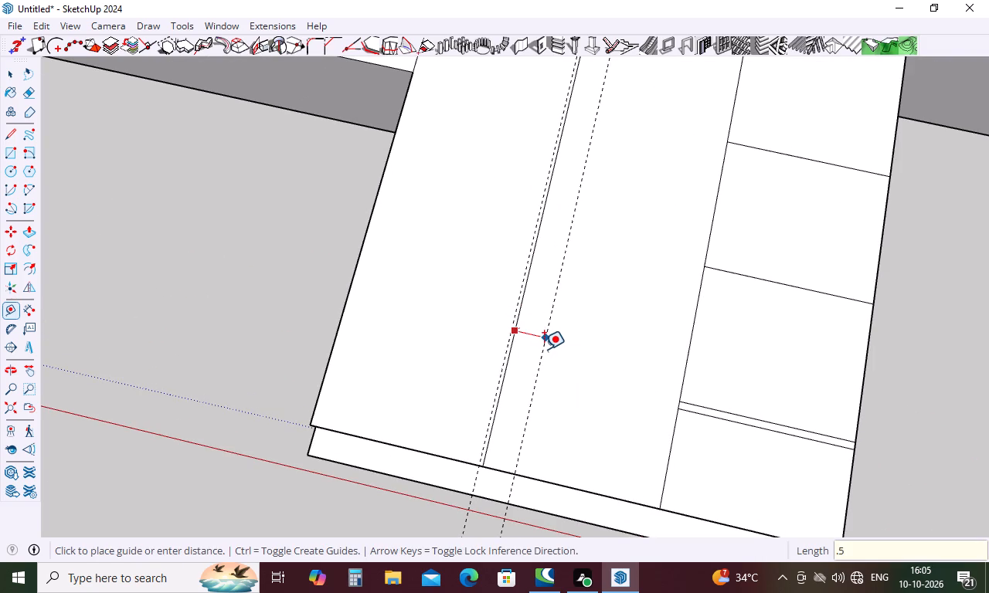
key(Return)
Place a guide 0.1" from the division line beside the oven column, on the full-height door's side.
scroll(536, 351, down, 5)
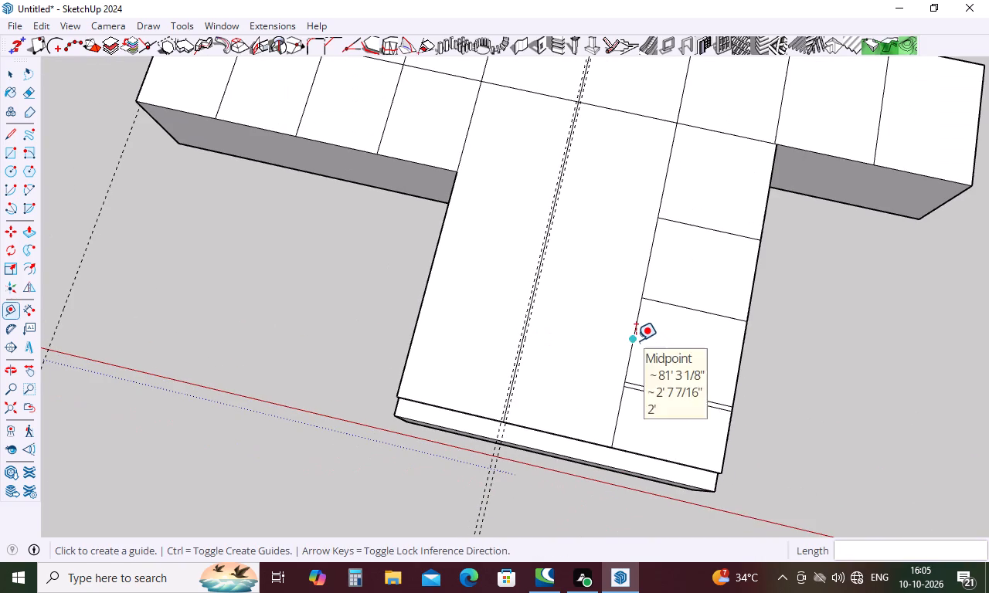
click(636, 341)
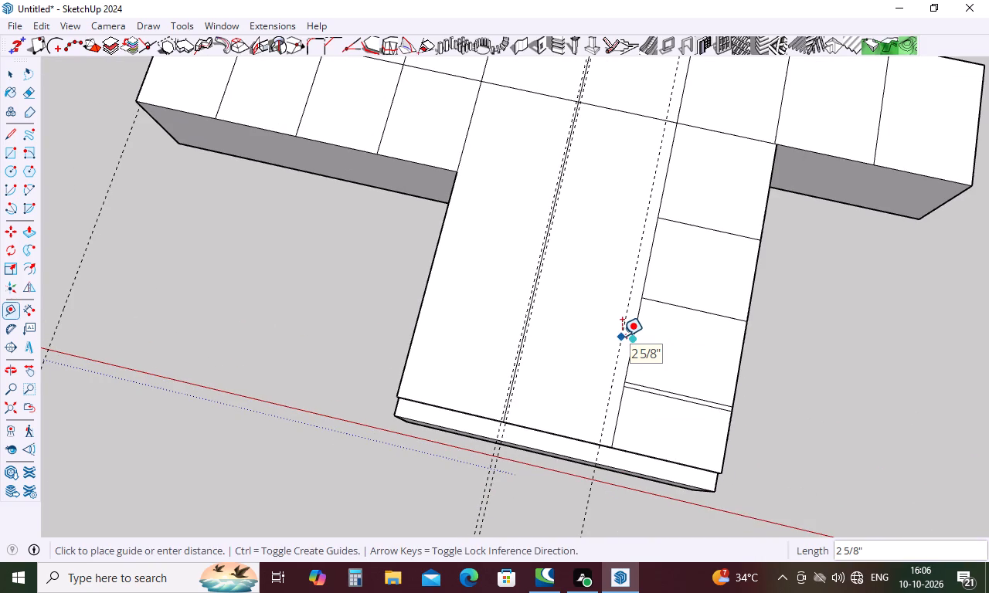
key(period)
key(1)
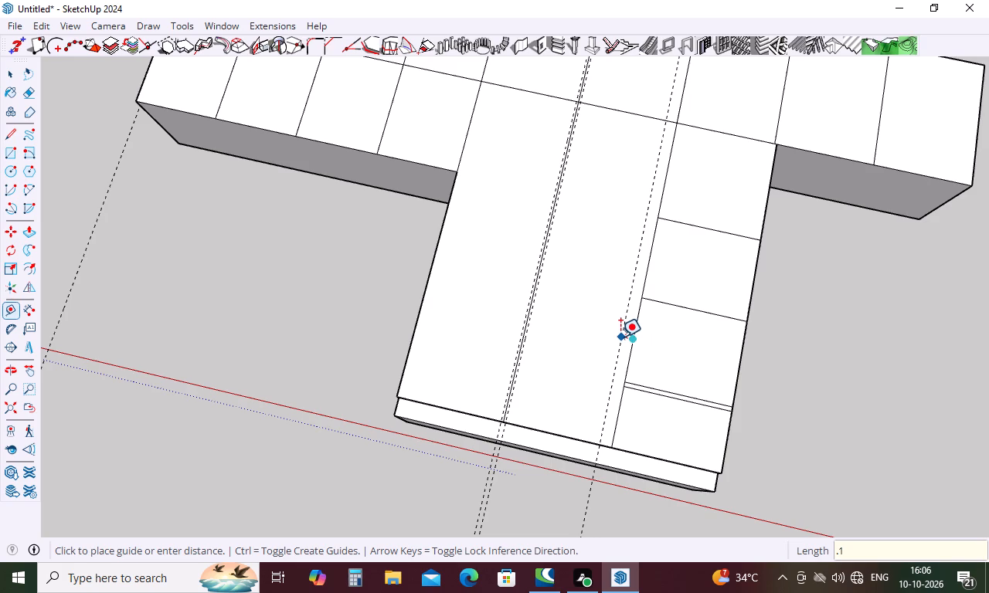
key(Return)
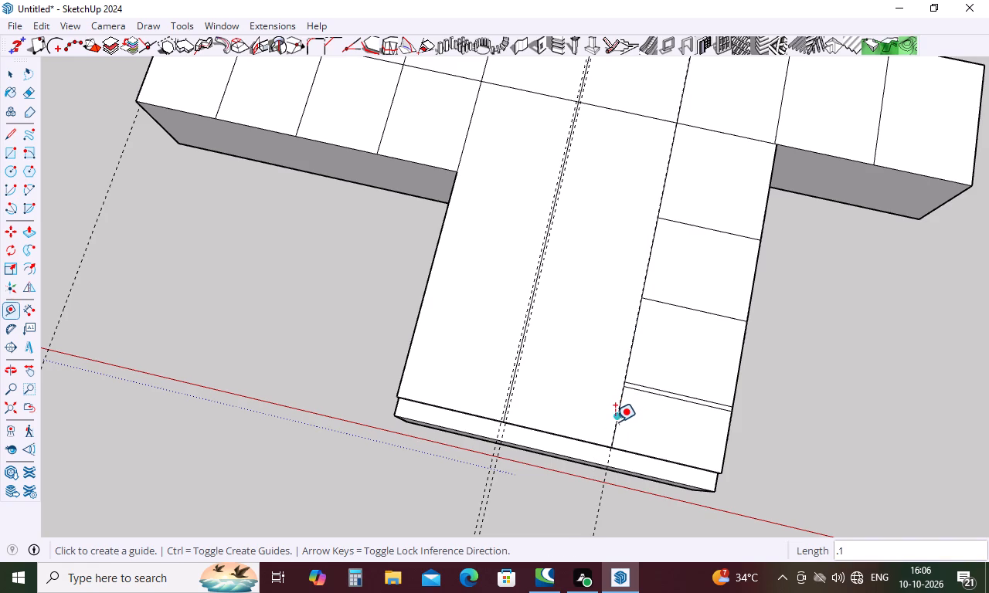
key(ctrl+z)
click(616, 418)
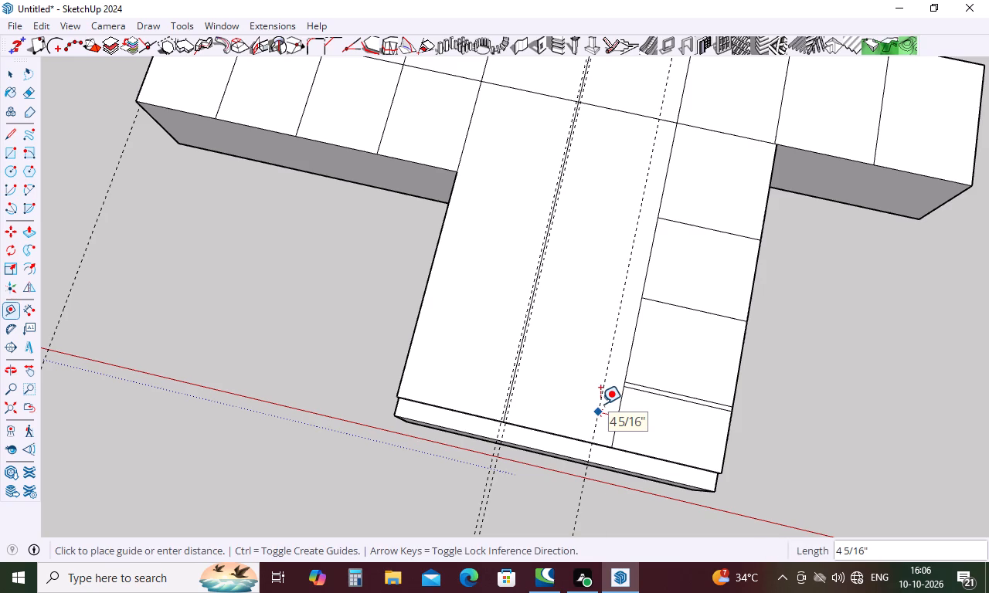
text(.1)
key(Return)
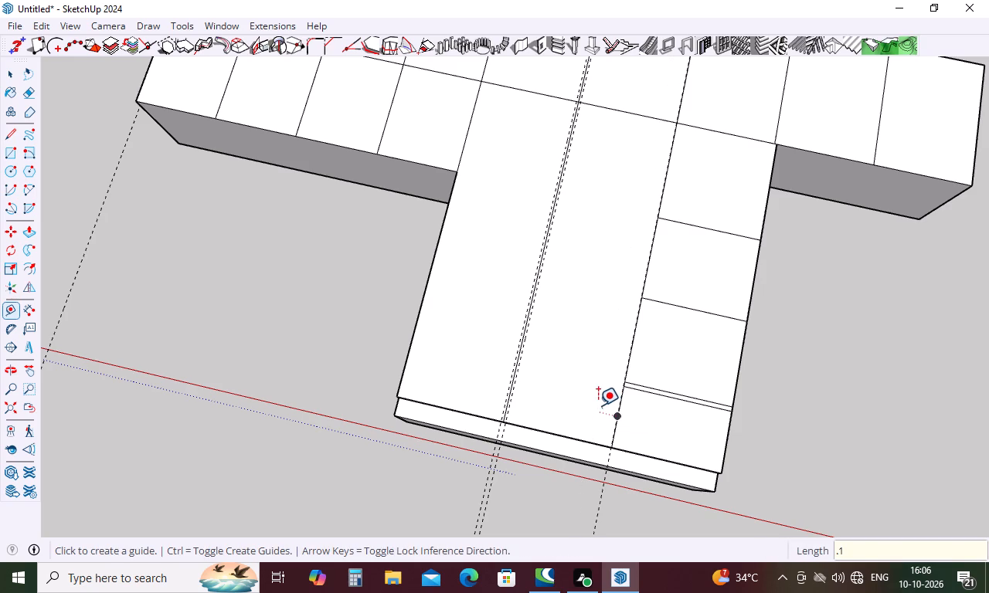
Check the guide offsets at the tall unit's foot and measure the gap between the two guides around the door division.
scroll(617, 425, up, 5)
middle_drag(620, 428, 716, 151)
scroll(661, 303, up, 16)
scroll(701, 301, up, 6)
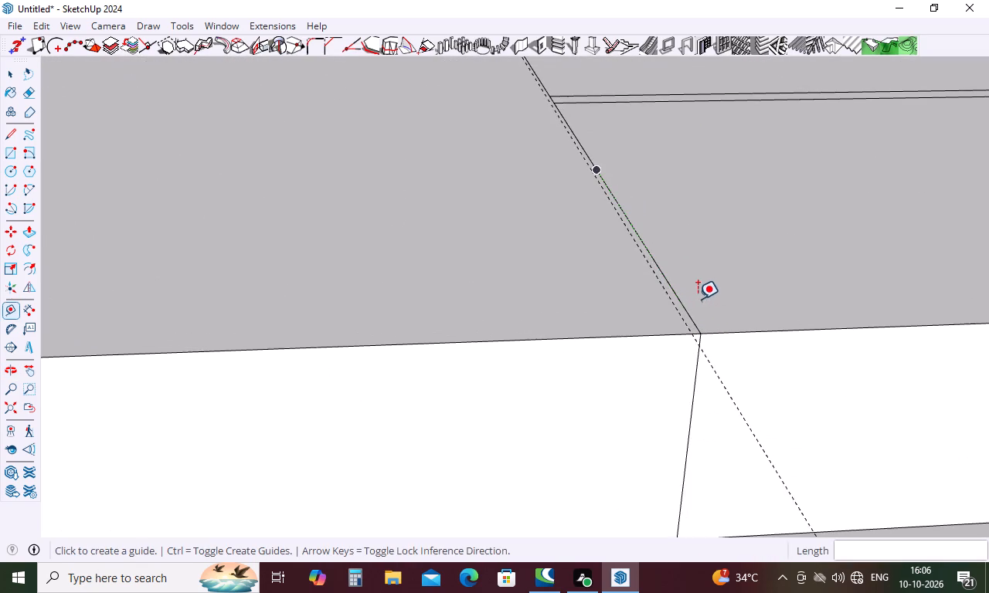
scroll(691, 290, down, 16)
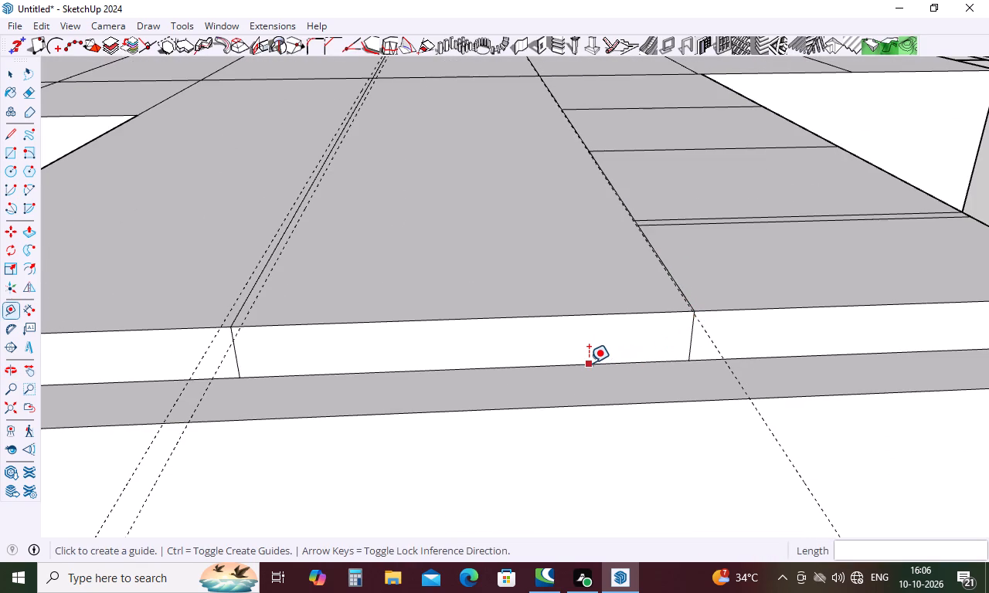
key(Escape)
key(d)
key(i)
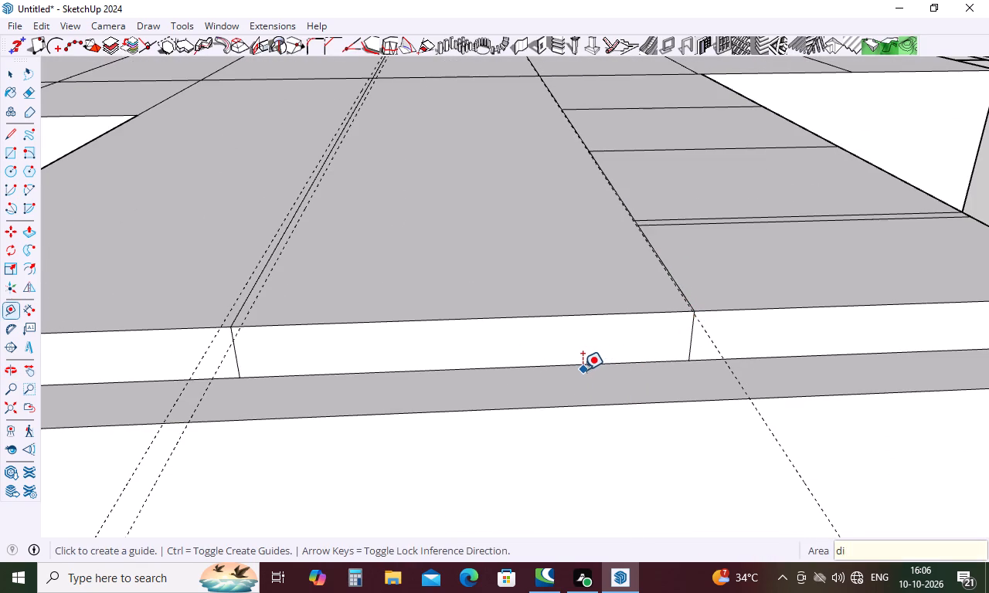
scroll(206, 297, up, 8)
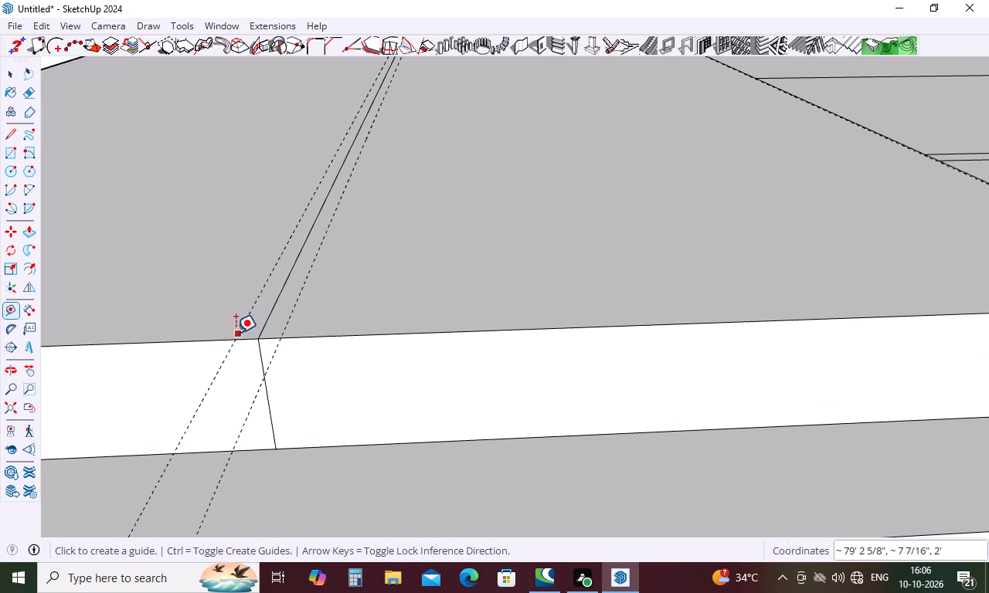
click(233, 340)
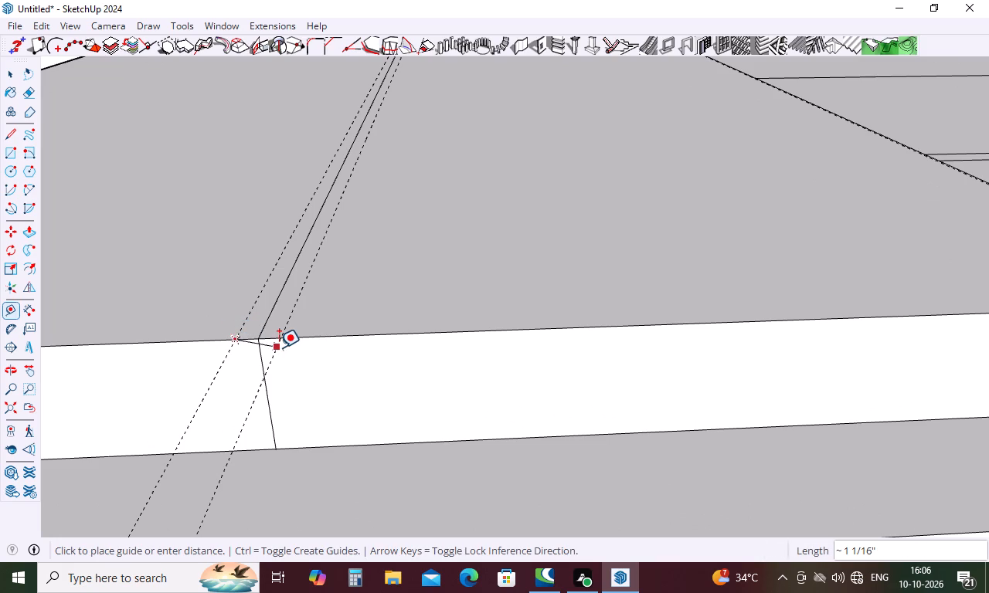
key(Escape)
click(26, 302)
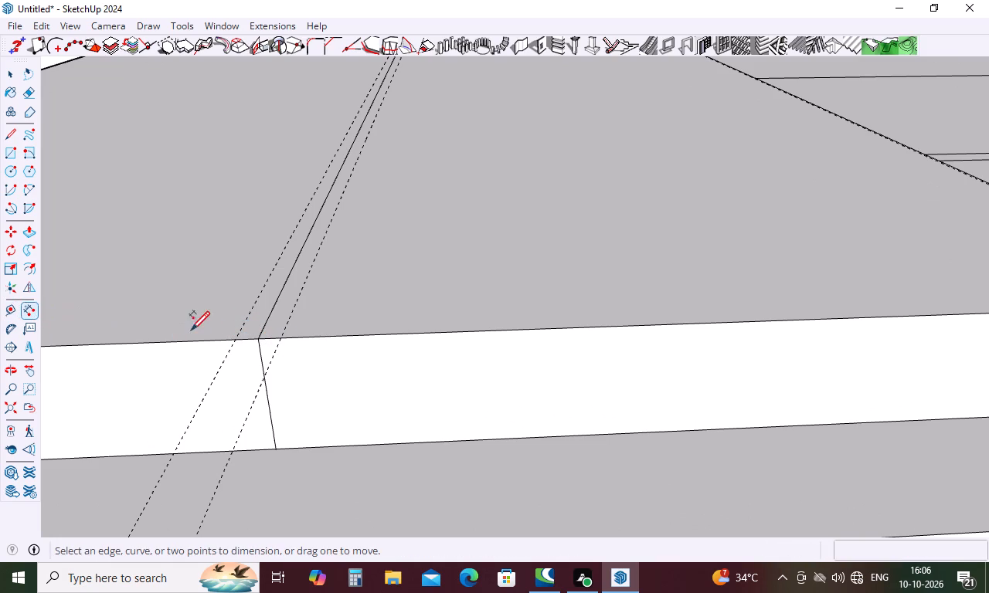
click(236, 343)
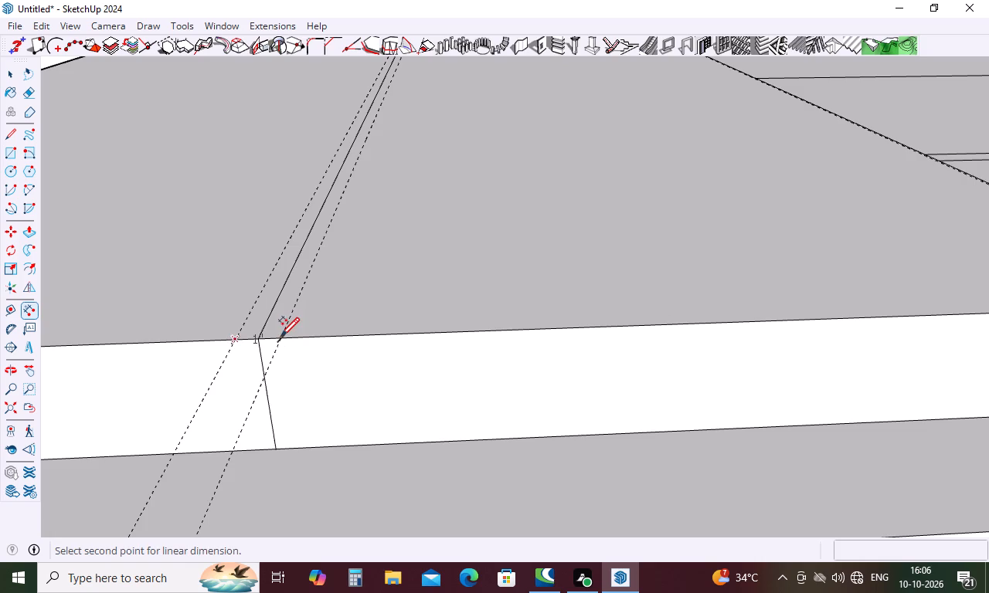
key(Escape)
scroll(247, 357, down, 5)
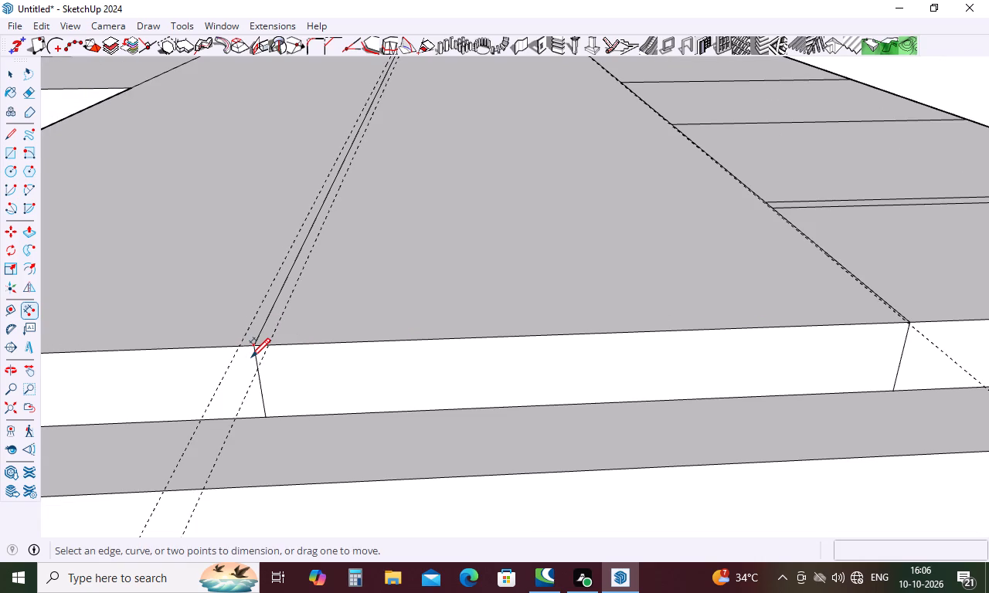
key(space)
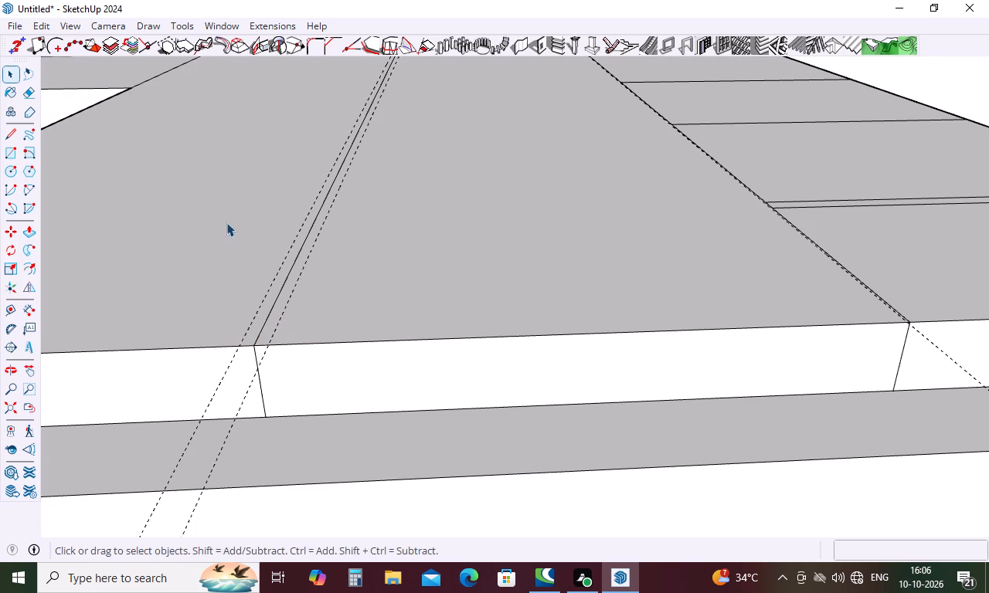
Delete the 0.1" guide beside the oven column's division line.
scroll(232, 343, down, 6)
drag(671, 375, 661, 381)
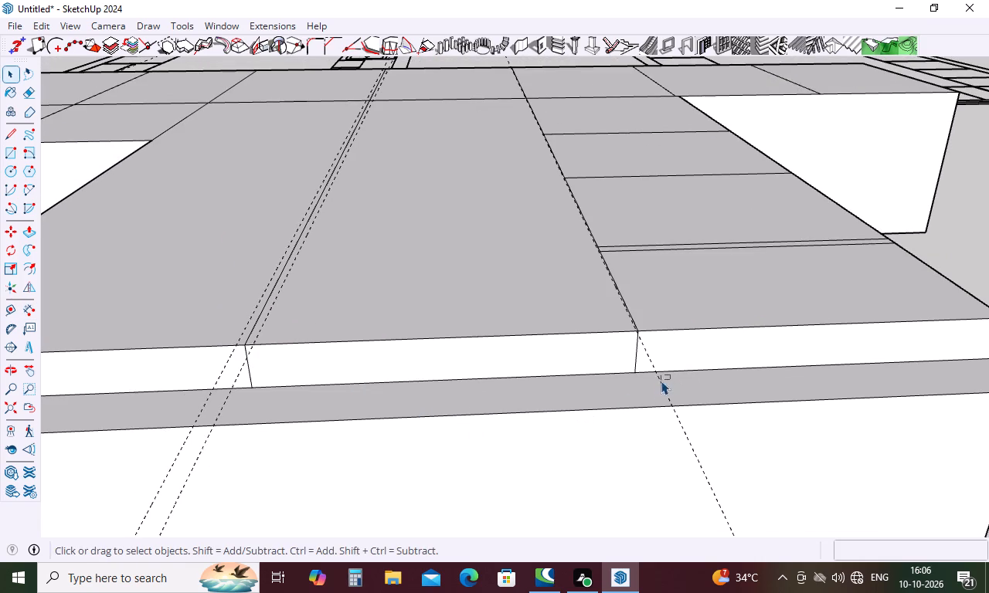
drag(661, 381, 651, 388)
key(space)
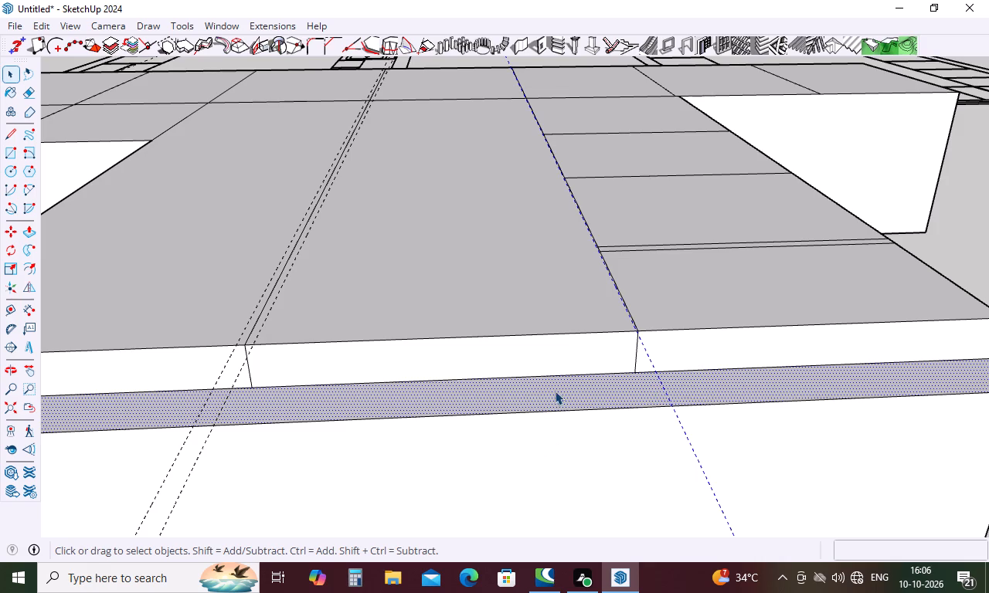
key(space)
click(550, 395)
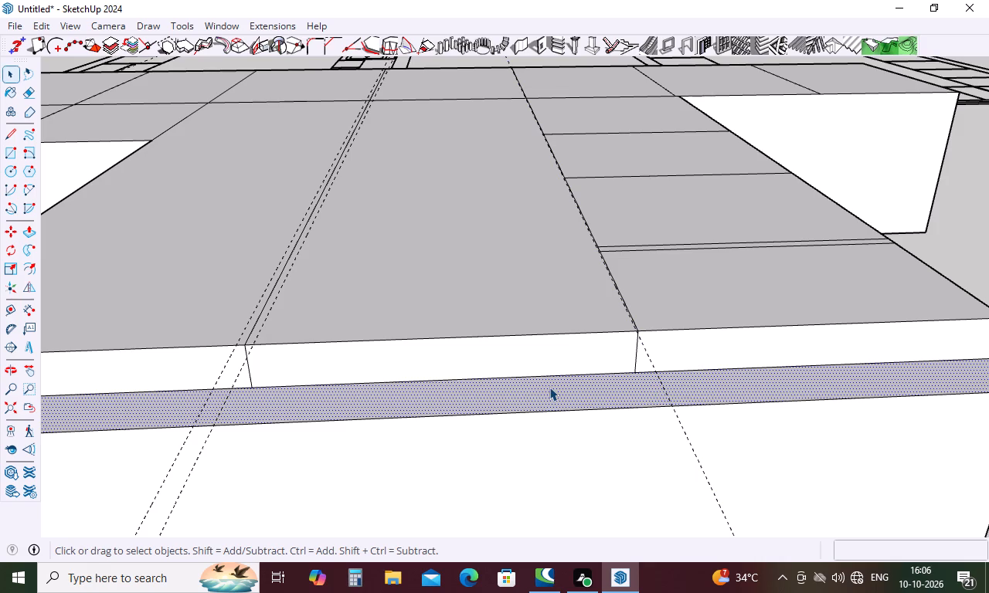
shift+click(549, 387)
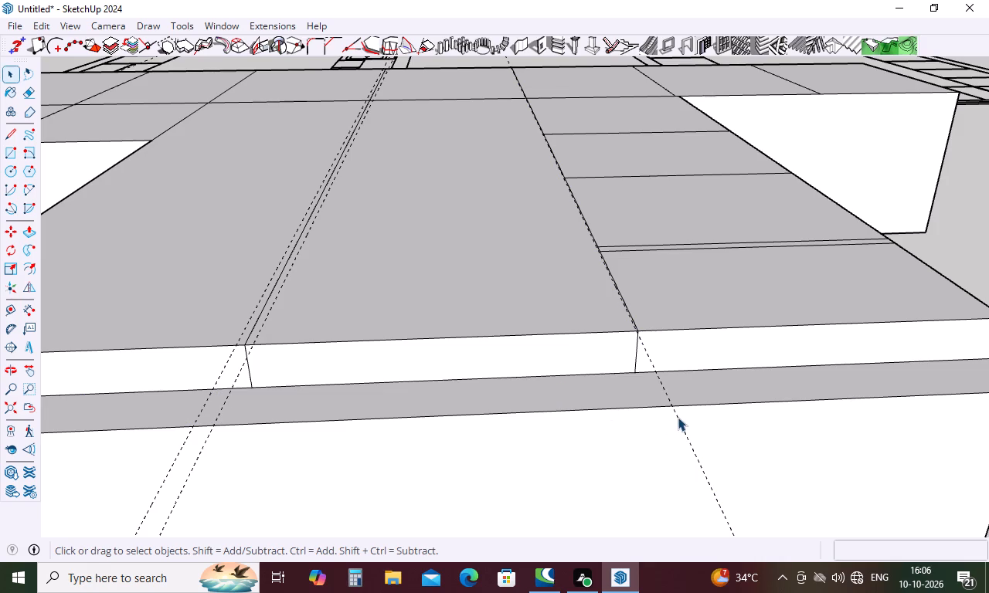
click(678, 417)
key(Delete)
Place a guide 1" from the oven column's division line, on the full-height door's side.
scroll(593, 364, down, 6)
middle_drag(591, 347, 585, 380)
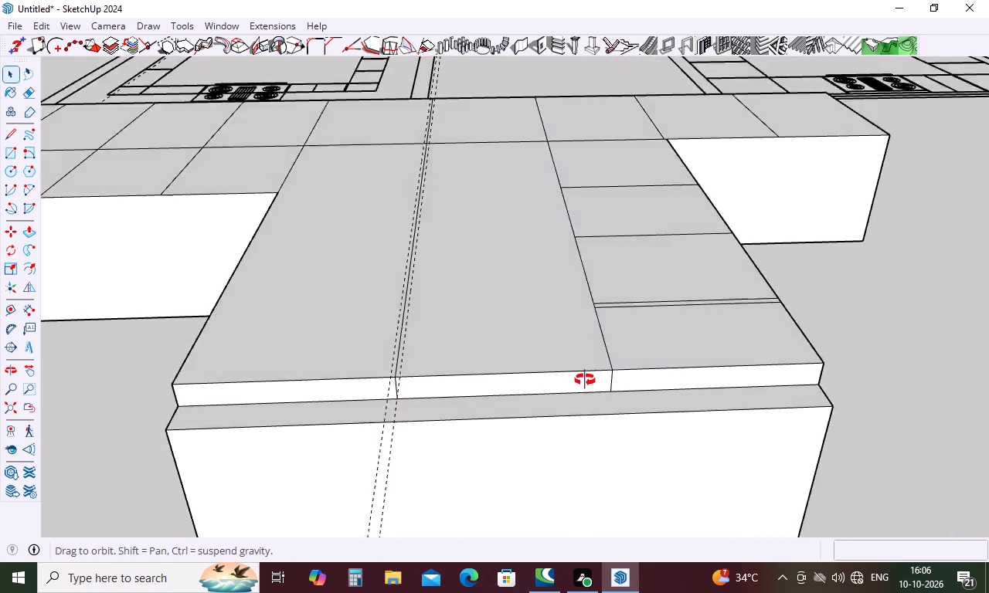
middle_drag(585, 380, 585, 490)
key(Escape)
key(t)
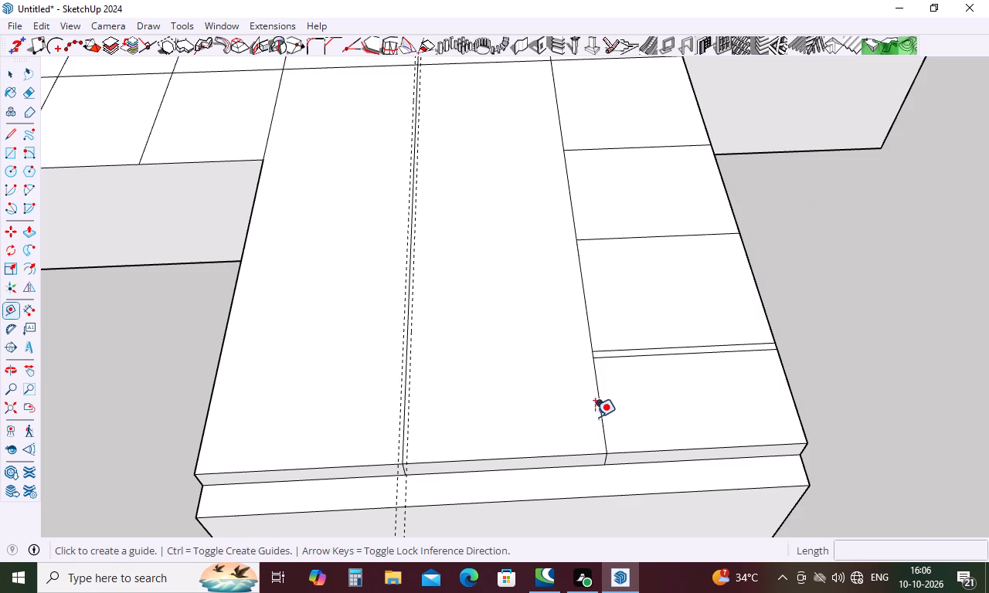
click(598, 397)
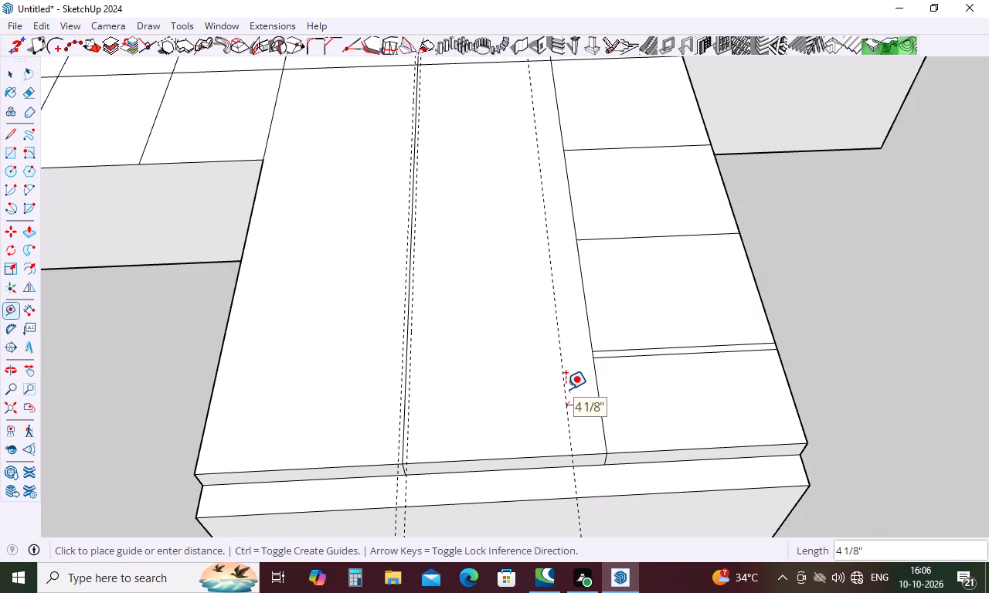
key(period)
key(1)
key(BackSpace)
key(BackSpace)
key(1)
key(Return)
scroll(576, 371, down, 5)
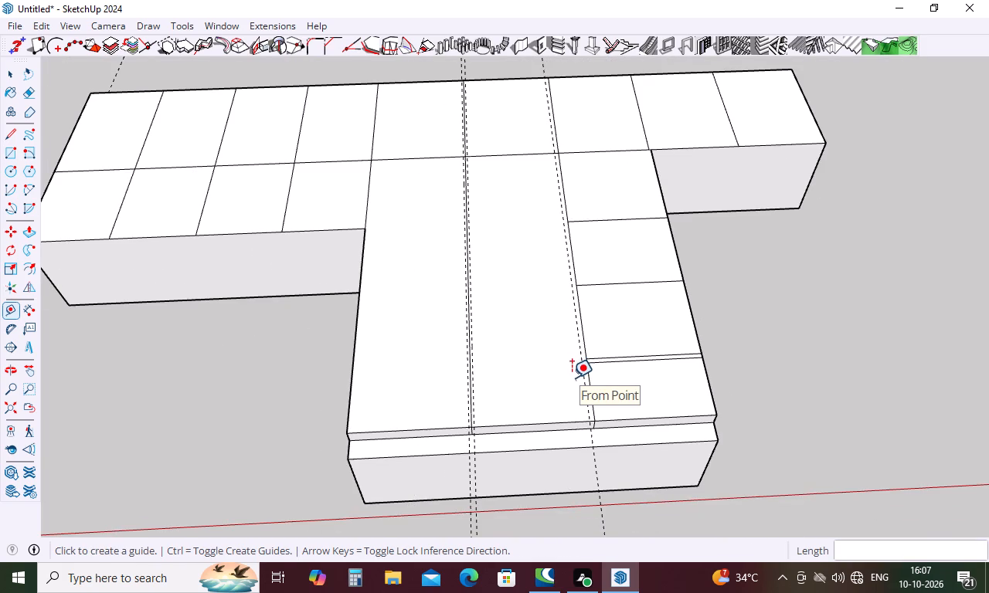
scroll(572, 378, up, 4)
scroll(624, 310, up, 5)
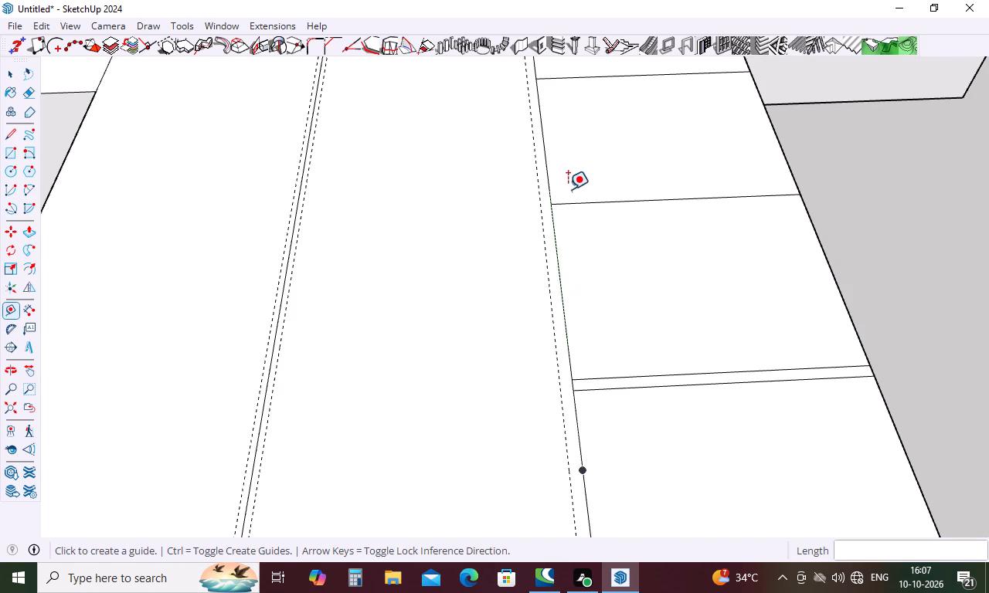
Place guides 1" below the oven column's two upper horizontal division lines beneath the top row of doors.
click(570, 201)
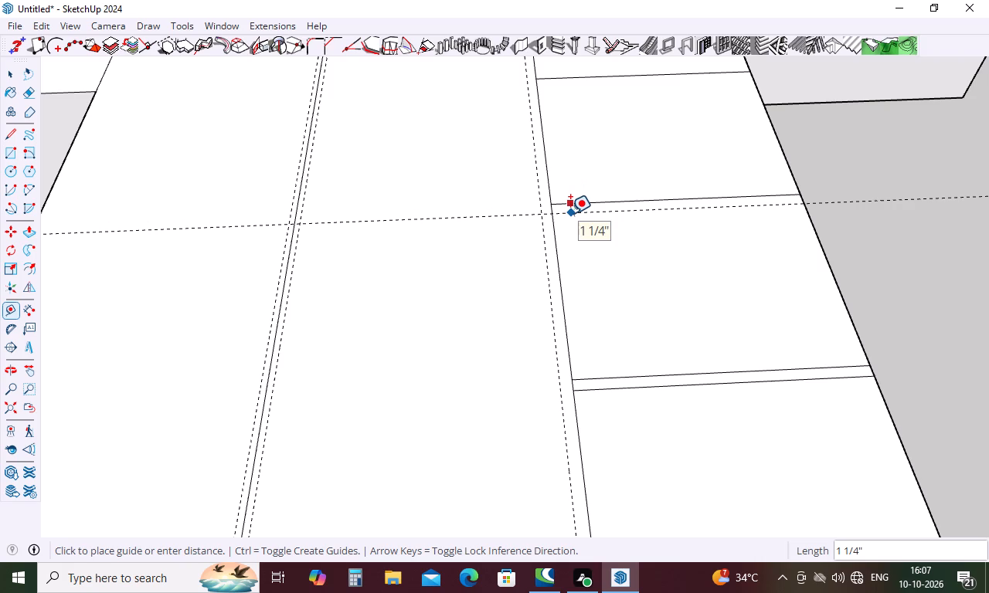
scroll(562, 220, down, 14)
middle_drag(559, 225, 543, 336)
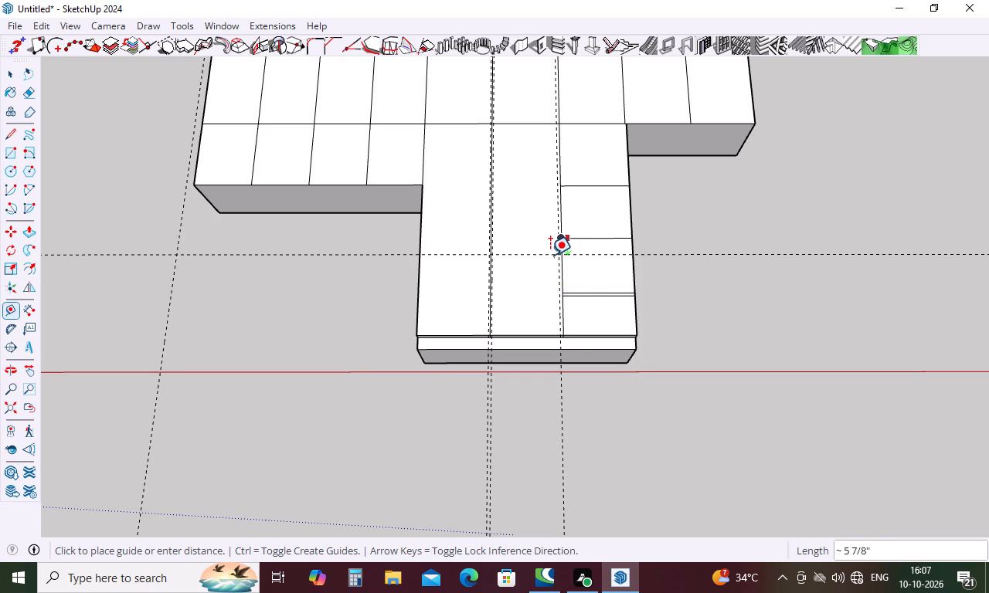
key(comma)
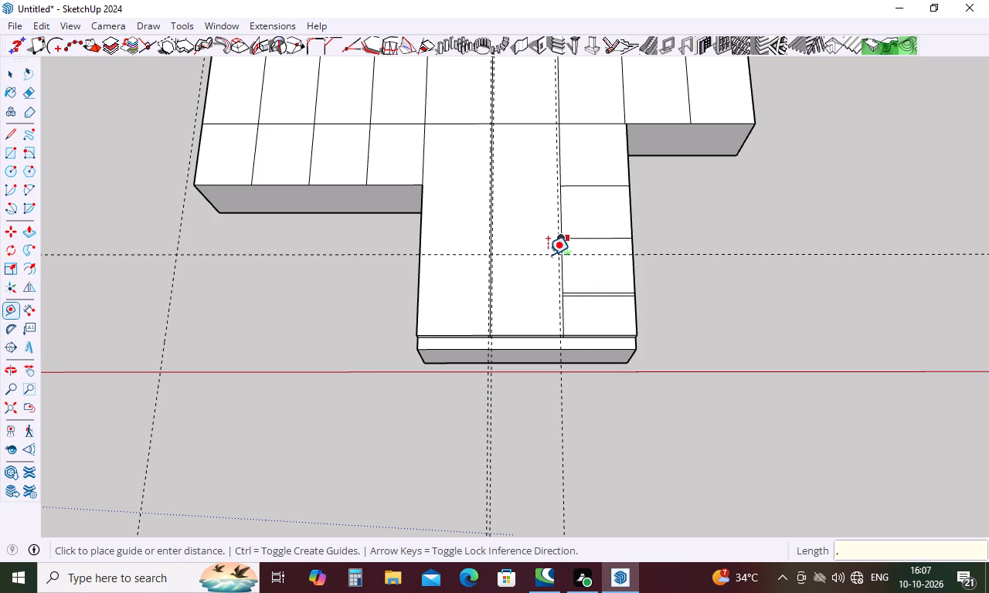
key(BackSpace)
key(1)
key(Return)
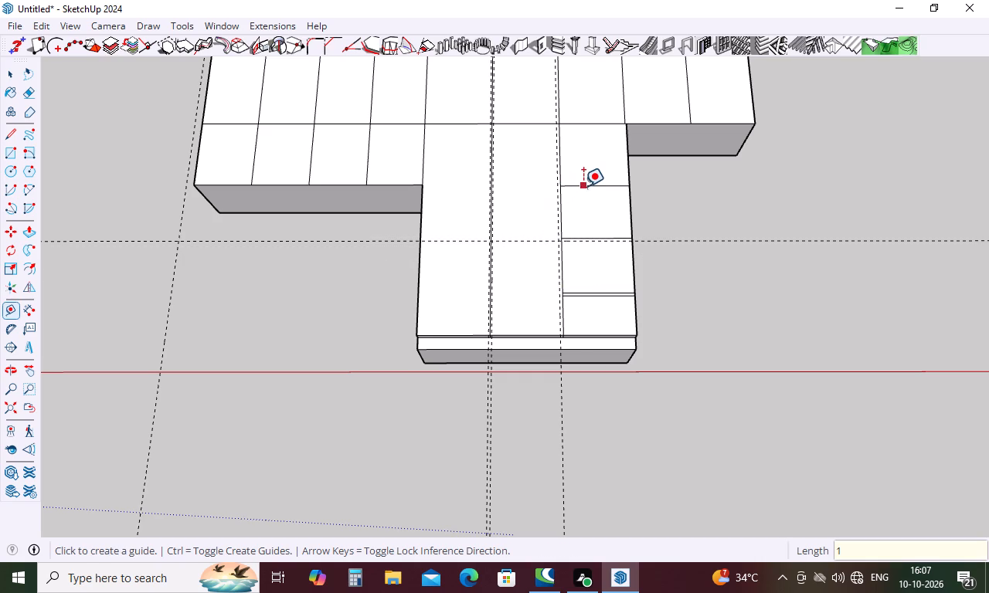
click(583, 186)
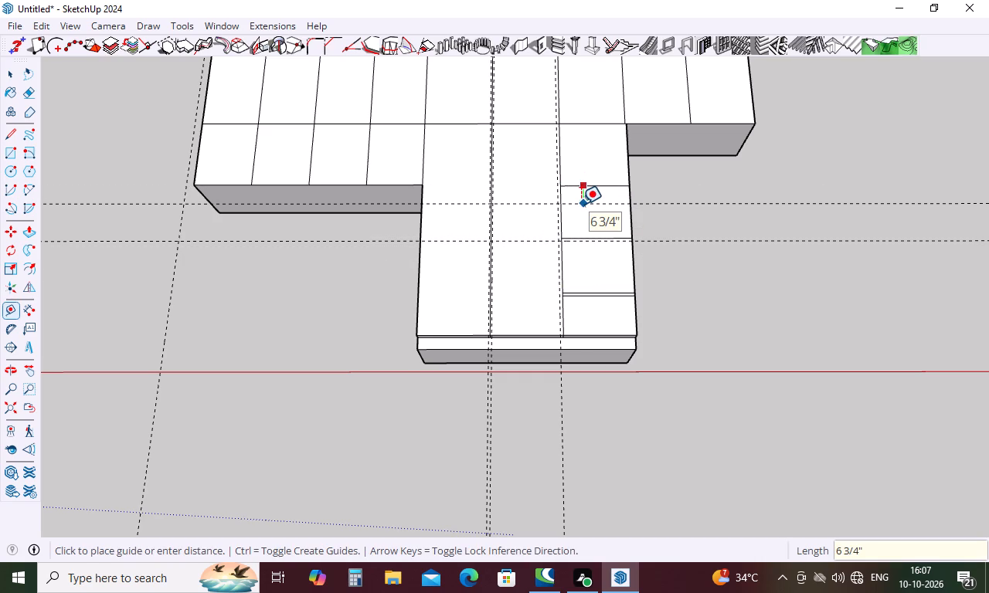
key(1)
key(Return)
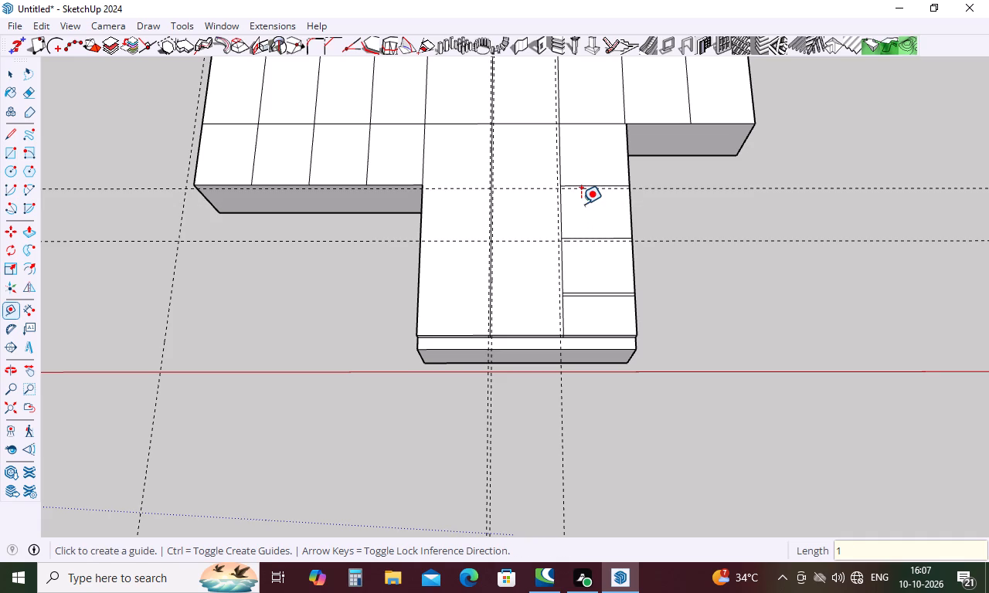
Place guides offset 1" from the horizontal line beneath the top row of doors, above the oven column.
click(594, 120)
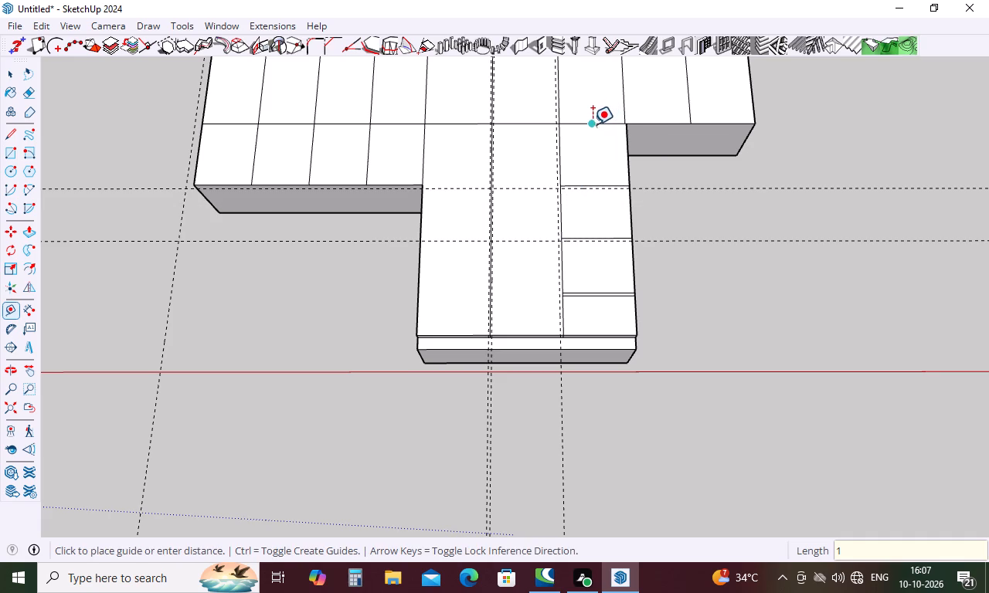
key(1)
key(Return)
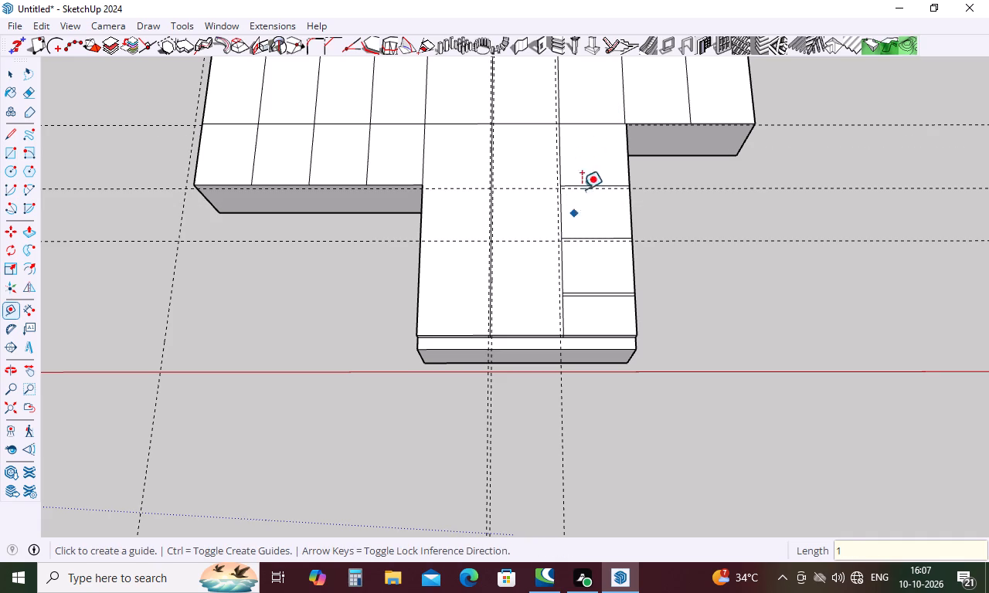
click(594, 126)
key(1)
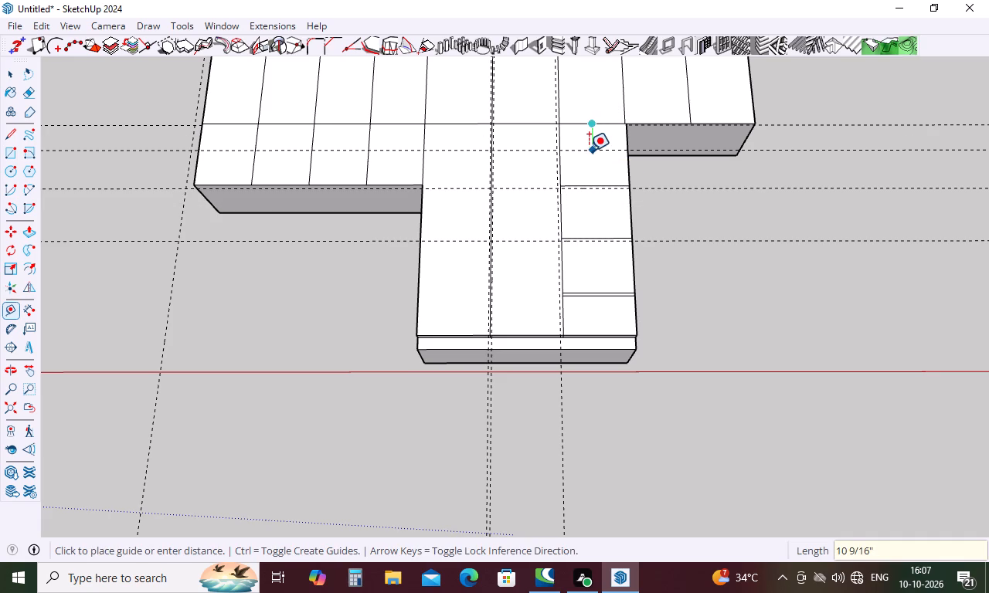
key(Return)
Place guides 1" to the left of the first two vertical door divisions at the upper cabinets' left end.
middle_drag(521, 205, 514, 313)
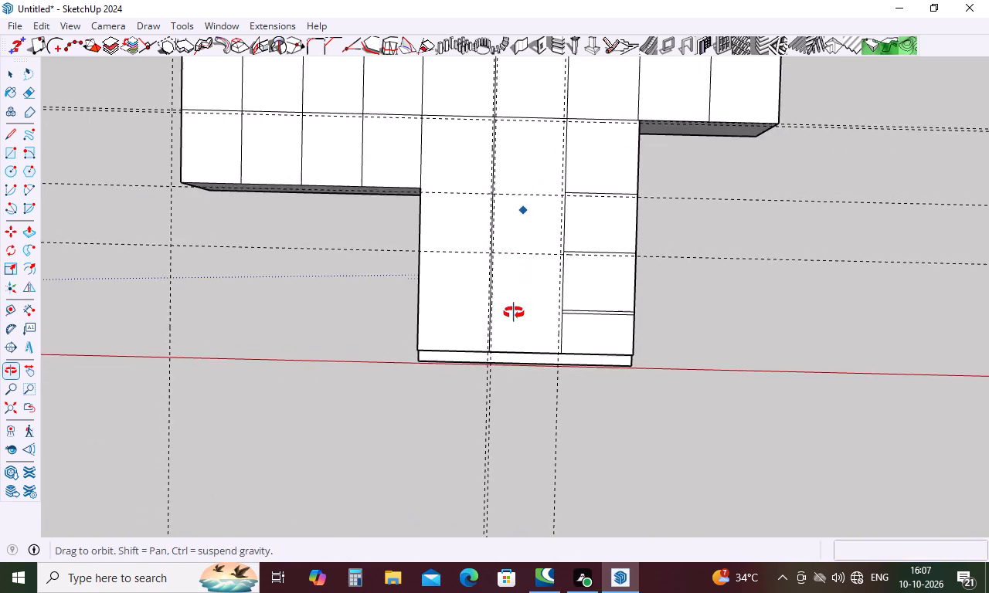
middle_drag(514, 313, 647, 134)
scroll(320, 110, up, 5)
scroll(246, 119, up, 1)
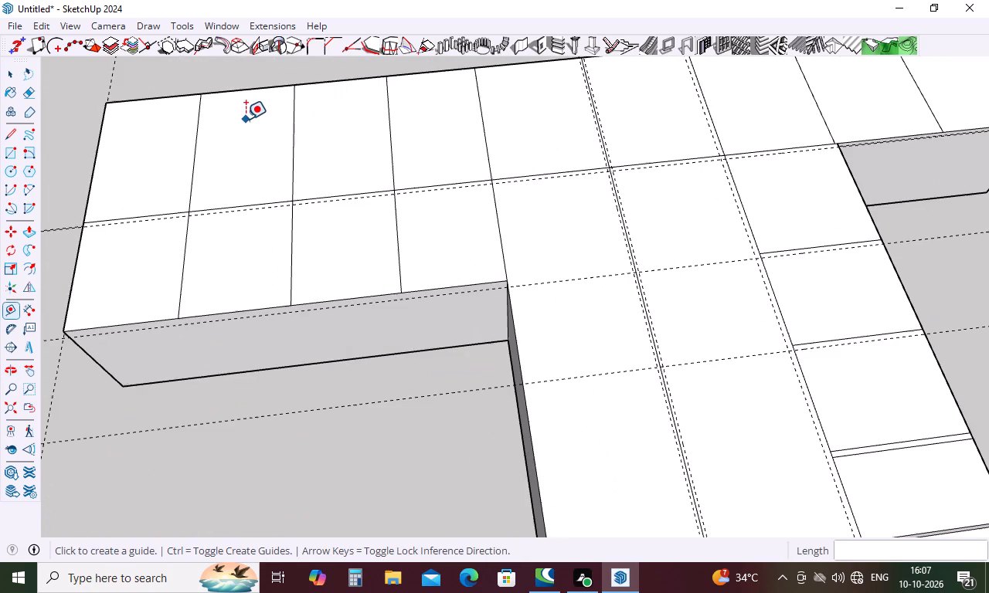
click(191, 156)
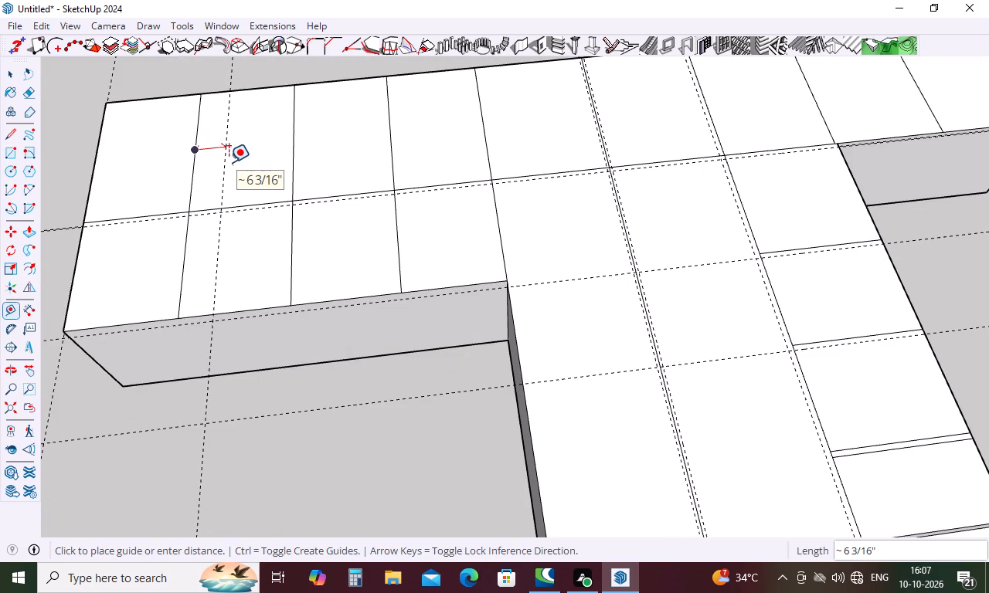
scroll(229, 162, down, 5)
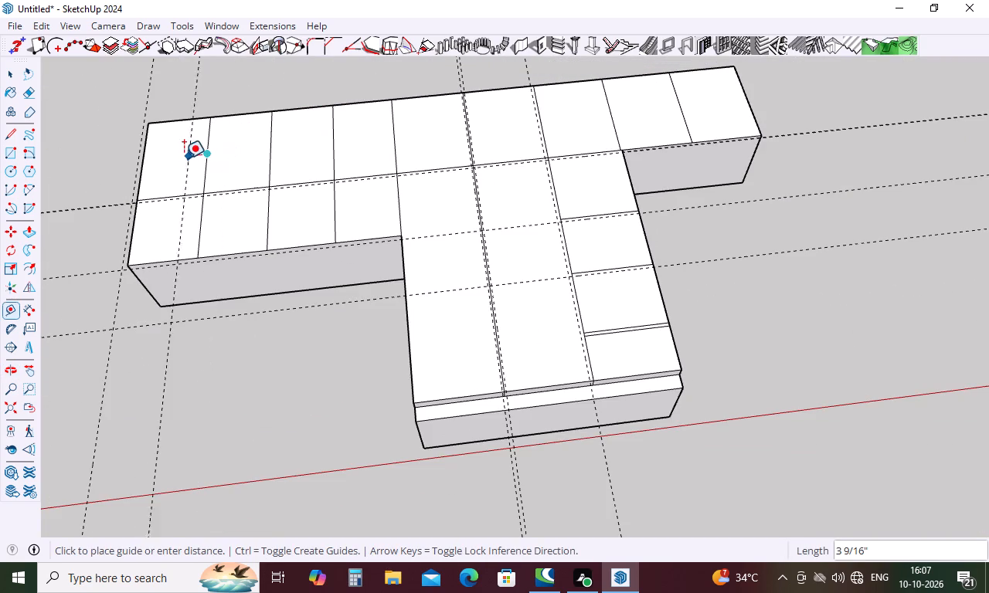
key(1)
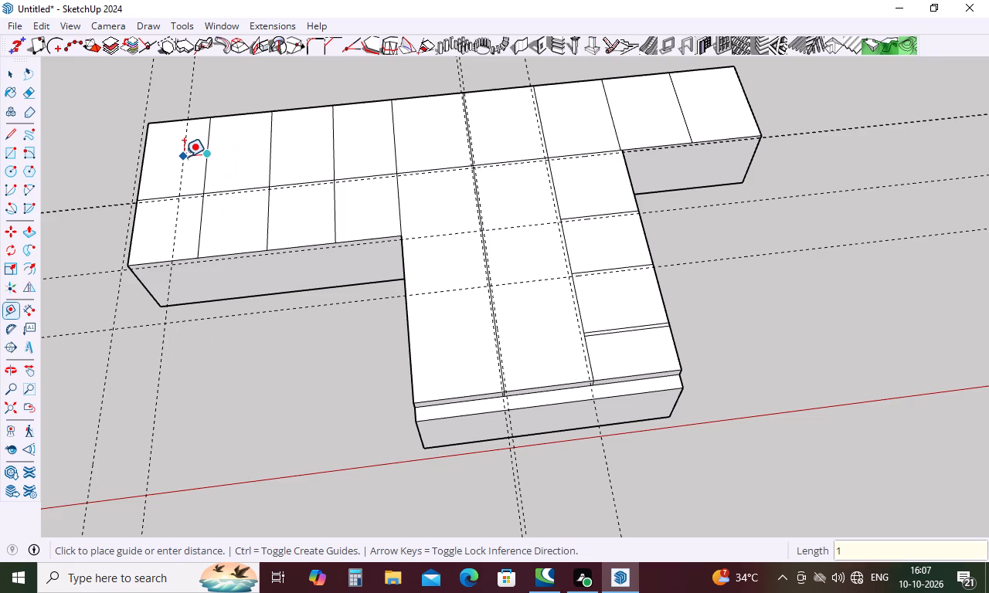
key(Return)
click(267, 161)
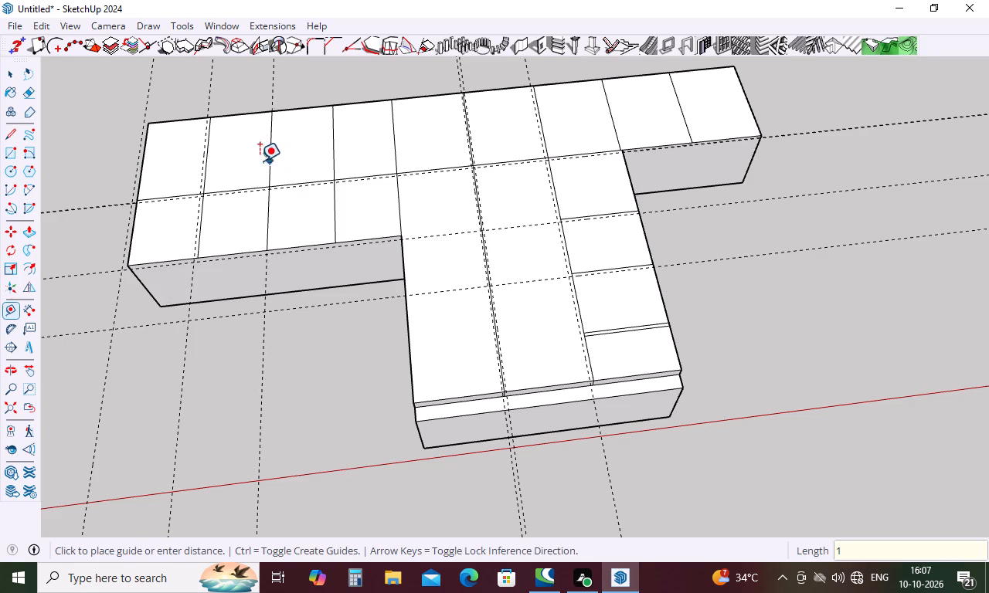
key(1)
key(Return)
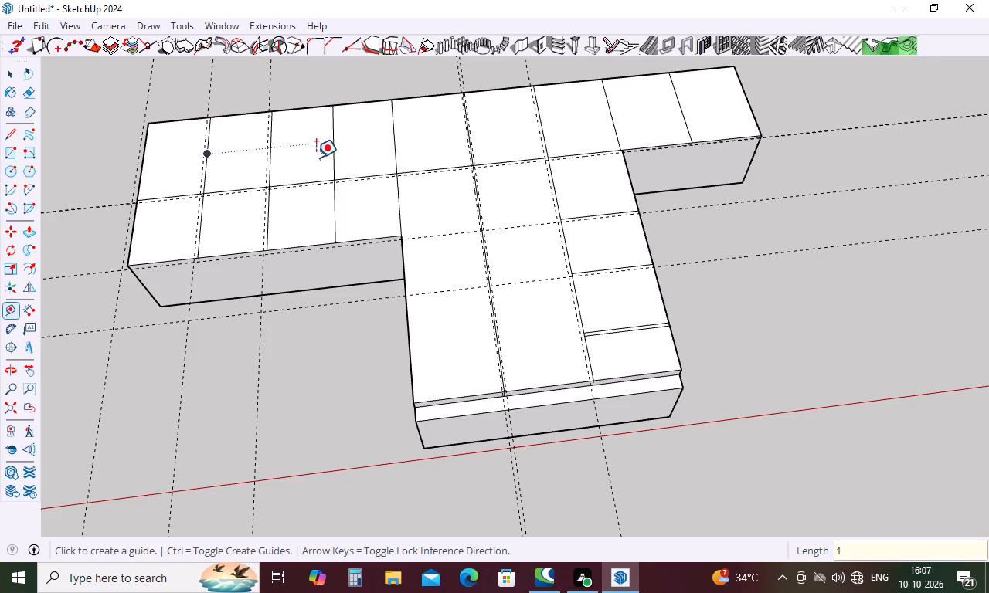
Place guides 1" to the left of the third and fourth vertical door divisions, up to the tall unit's edge.
click(332, 144)
key(1)
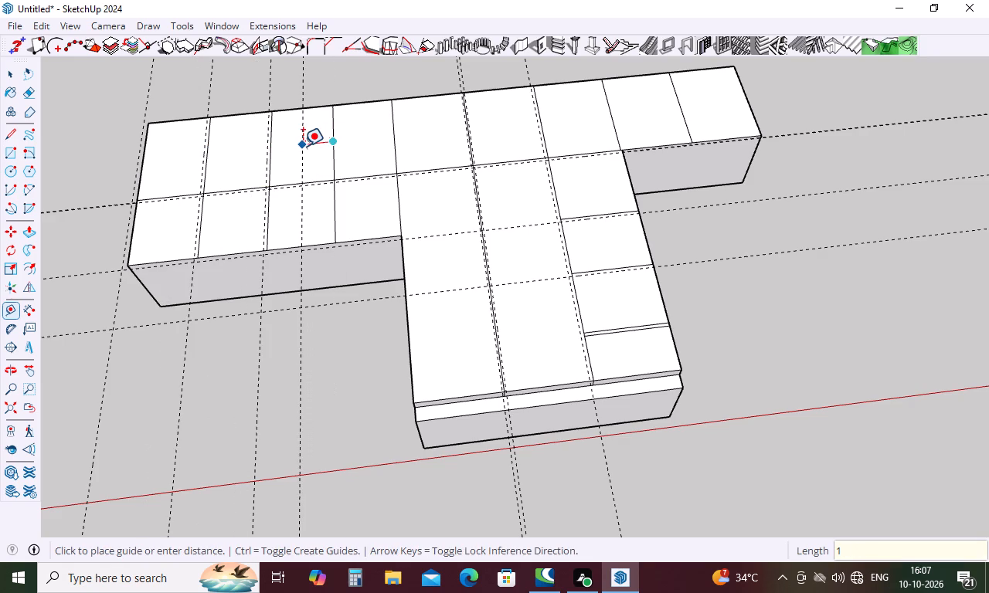
key(Return)
click(393, 154)
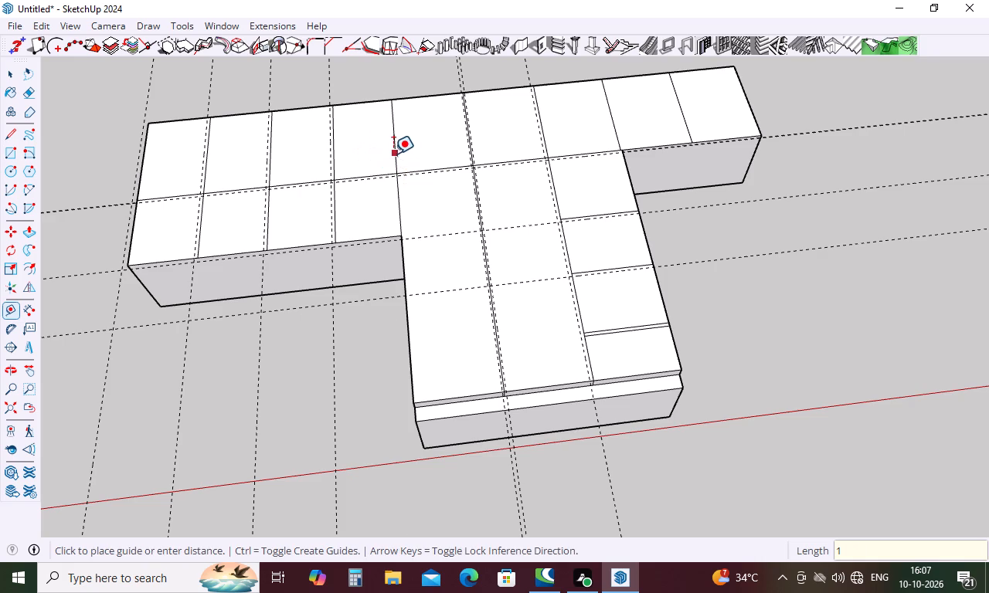
key(1)
key(Return)
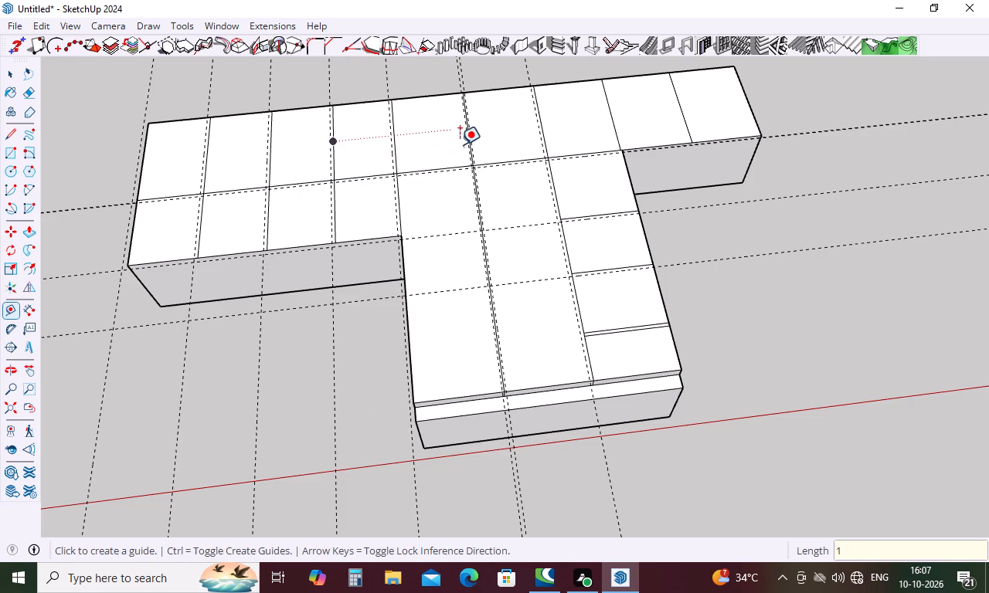
Place guides 1" to the left of the last two vertical door divisions at the top row's right end.
click(609, 110)
key(1)
key(Return)
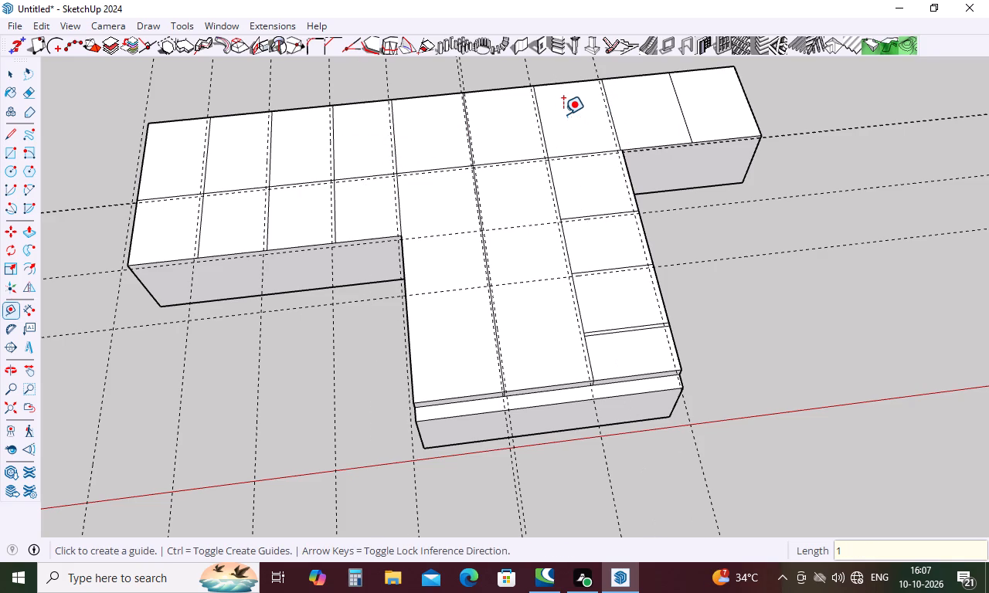
click(678, 111)
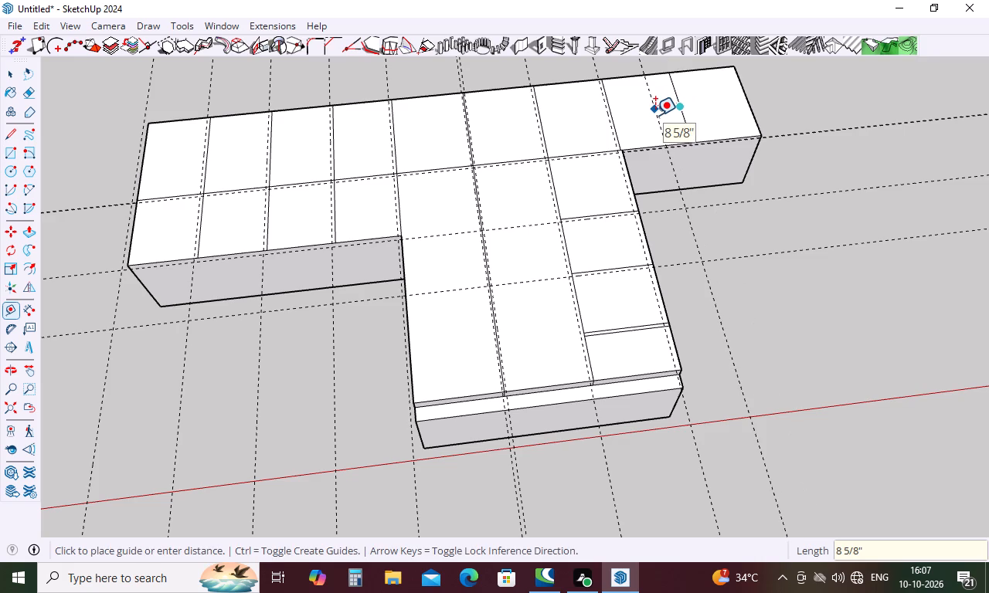
key(1)
key(Return)
Place a guide 1" above the horizontal line that separates the top row of doors from the lower ones.
scroll(611, 214, down, 9)
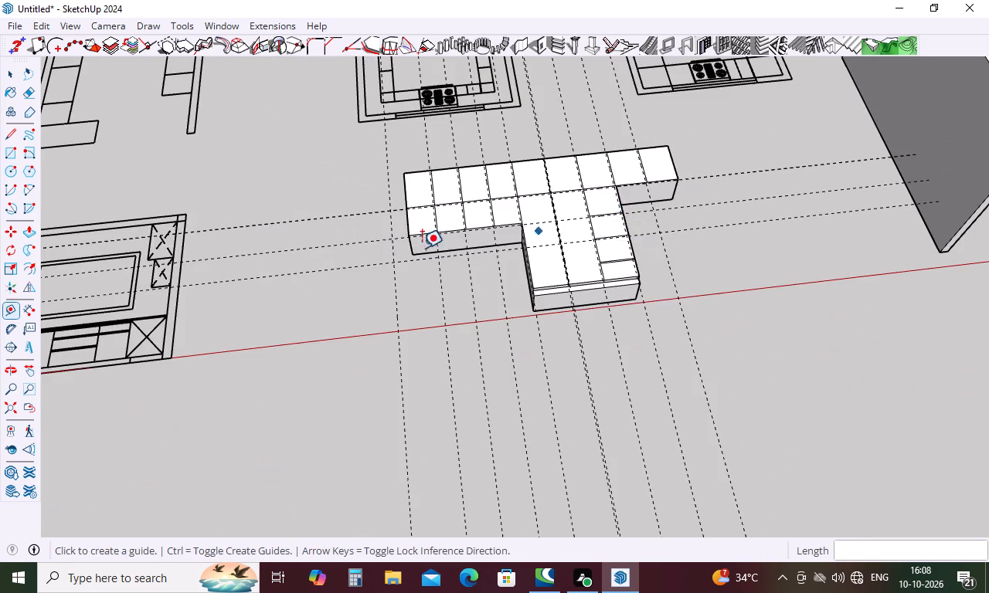
scroll(425, 196, up, 14)
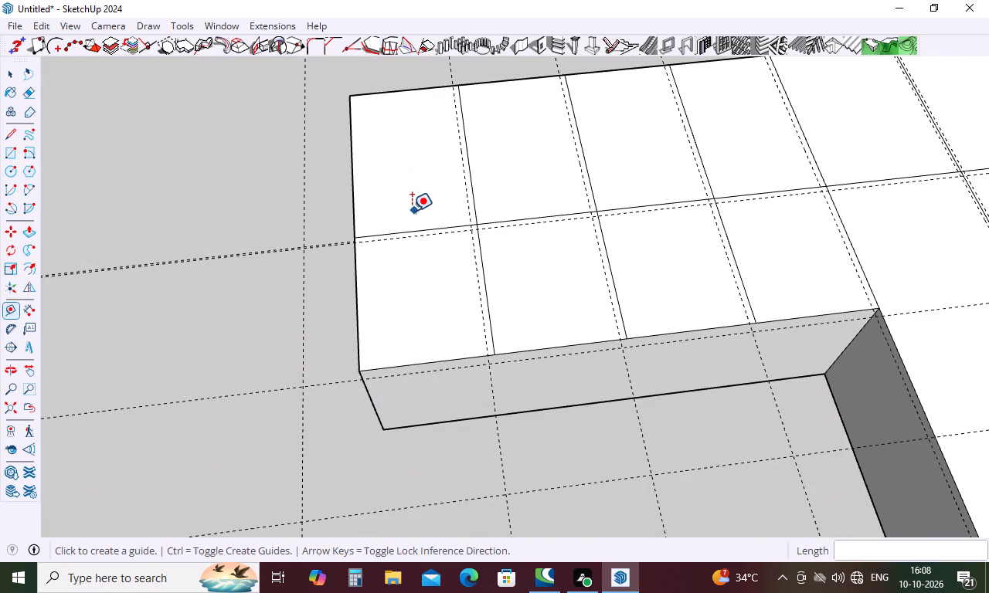
key(Escape)
scroll(397, 234, down, 4)
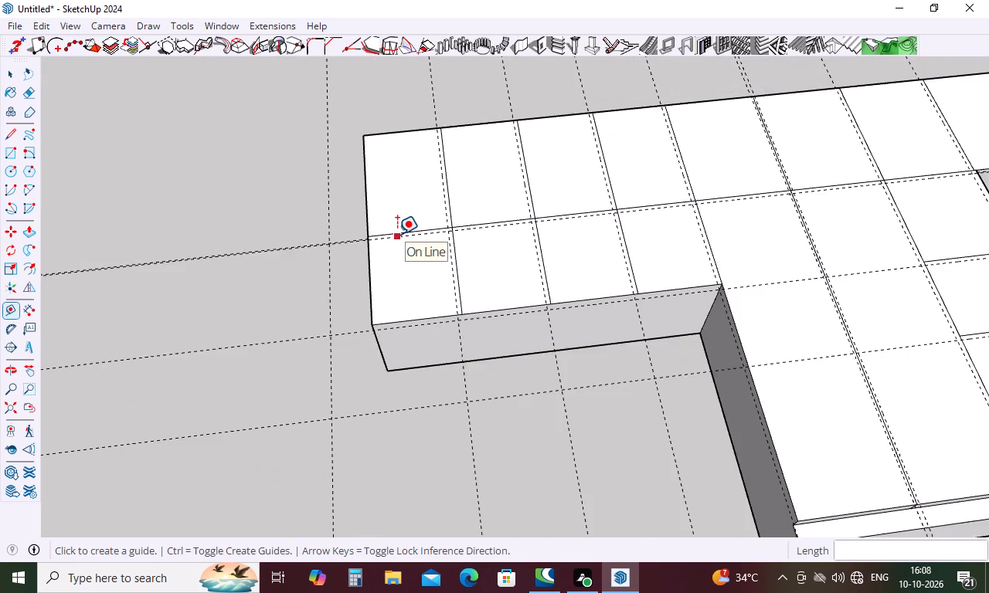
scroll(397, 234, down, 5)
scroll(573, 195, up, 5)
middle_drag(574, 212, 559, 366)
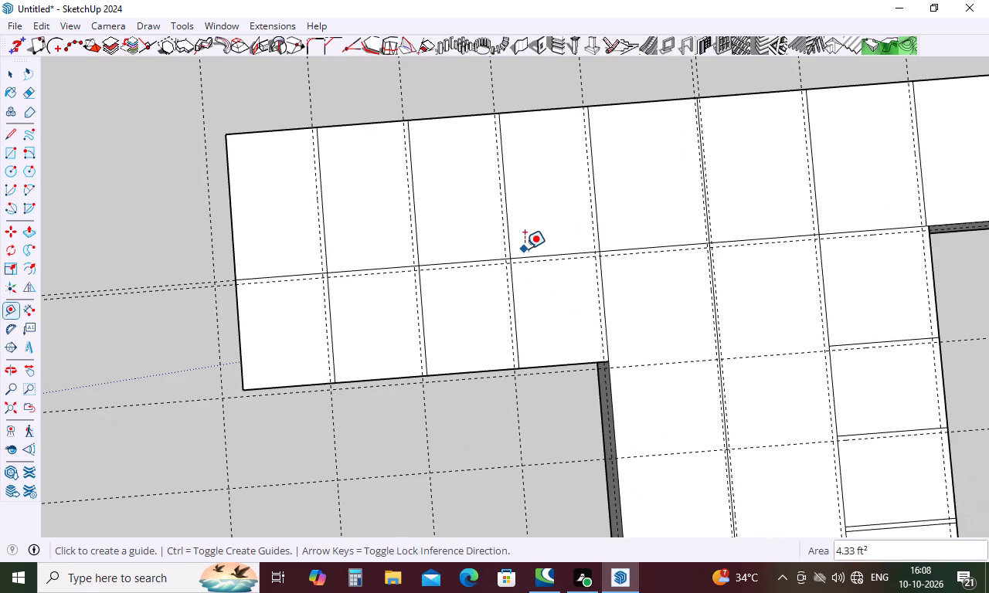
click(527, 253)
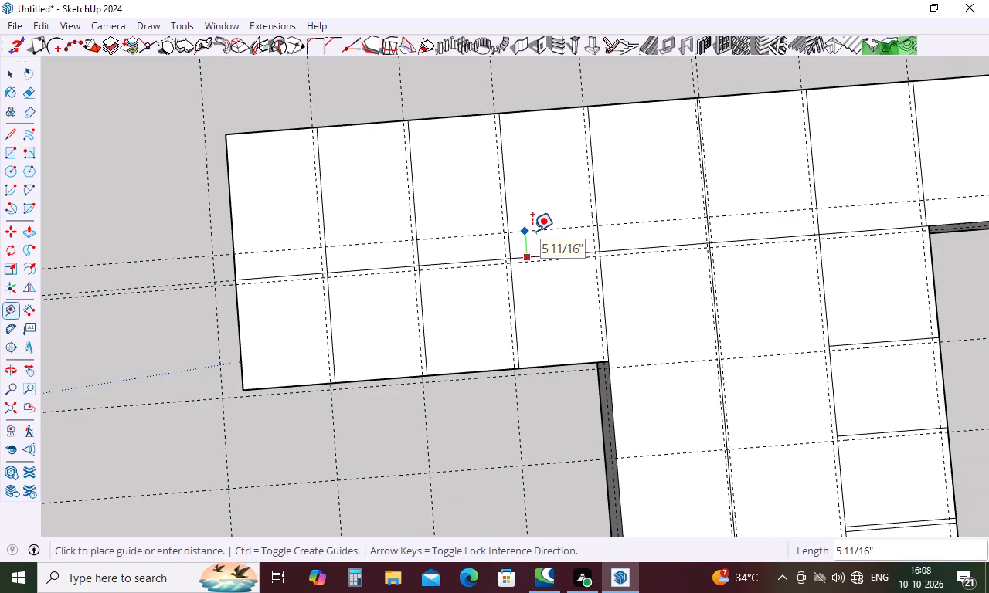
key(1)
key(Return)
Examine the kitchen reference photos, especially the tall units and upper cabinets around the fridge, against the plans and the cabinet model.
scroll(457, 295, down, 5)
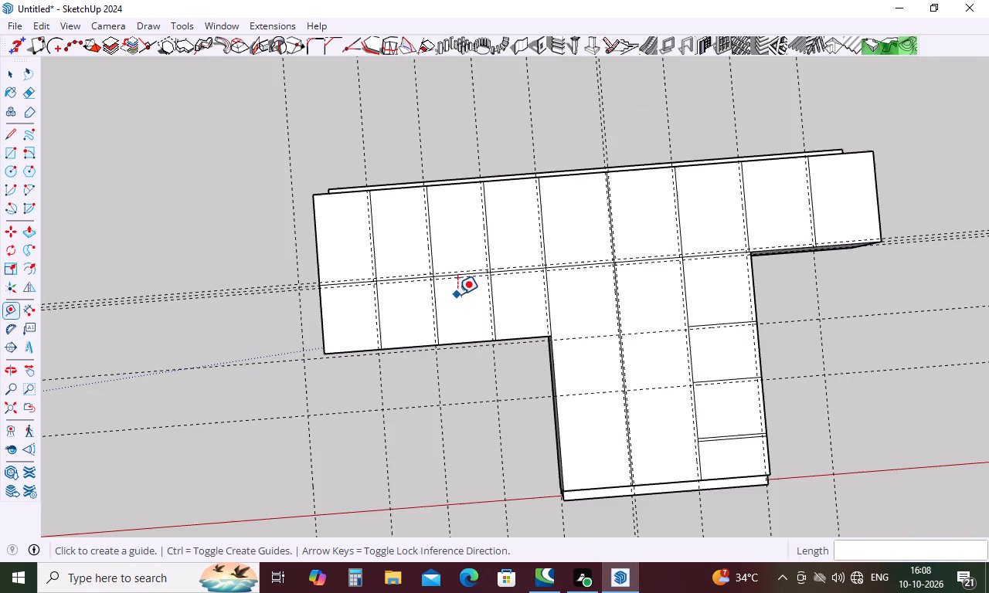
scroll(615, 329, up, 5)
scroll(559, 288, down, 5)
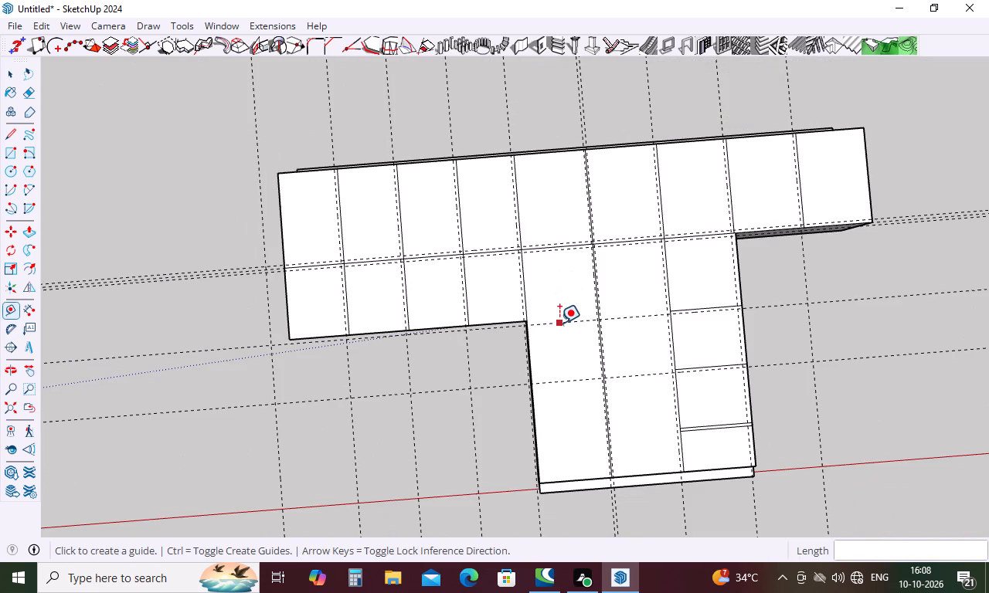
scroll(425, 259, down, 6)
scroll(560, 283, down, 10)
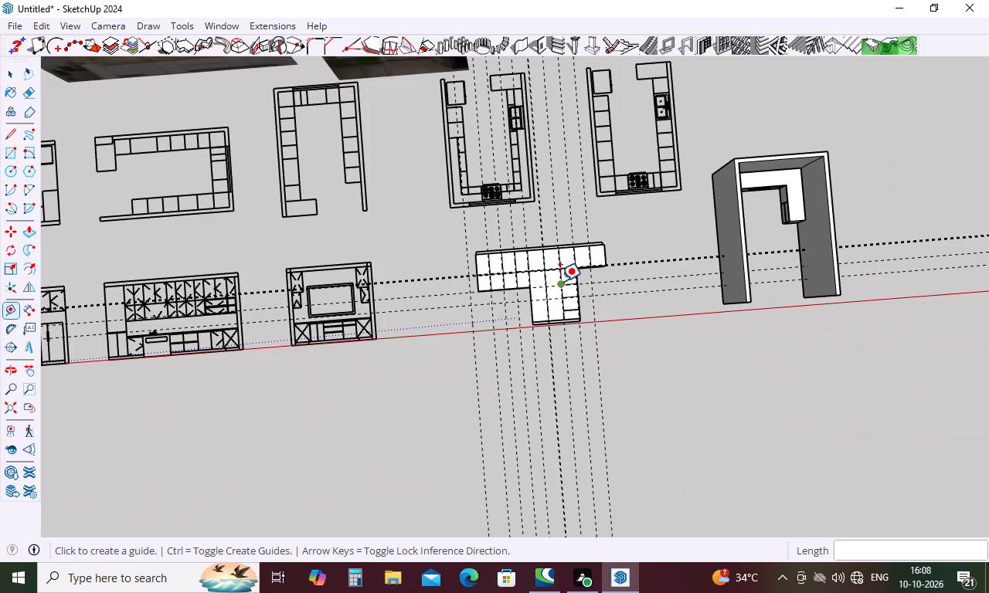
scroll(485, 223, down, 5)
scroll(657, 216, up, 3)
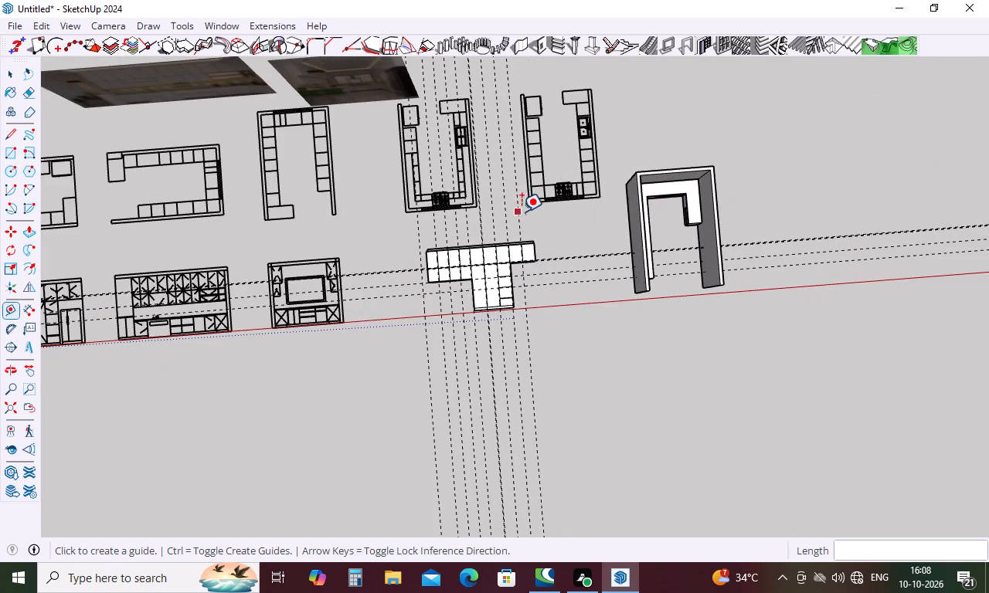
scroll(525, 210, down, 11)
middle_drag(399, 202, 441, 49)
scroll(362, 185, up, 3)
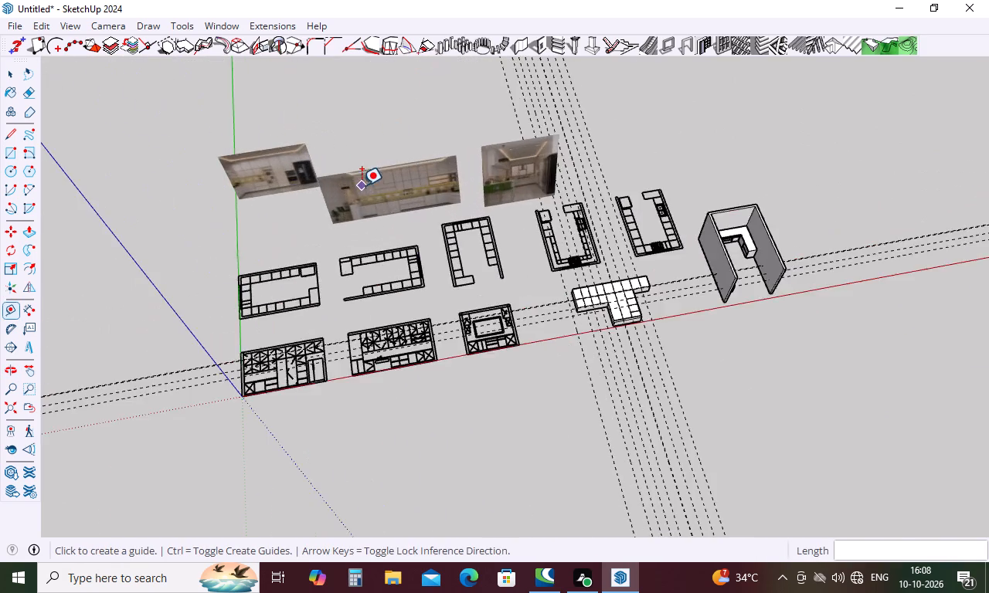
scroll(362, 185, up, 8)
scroll(184, 161, up, 5)
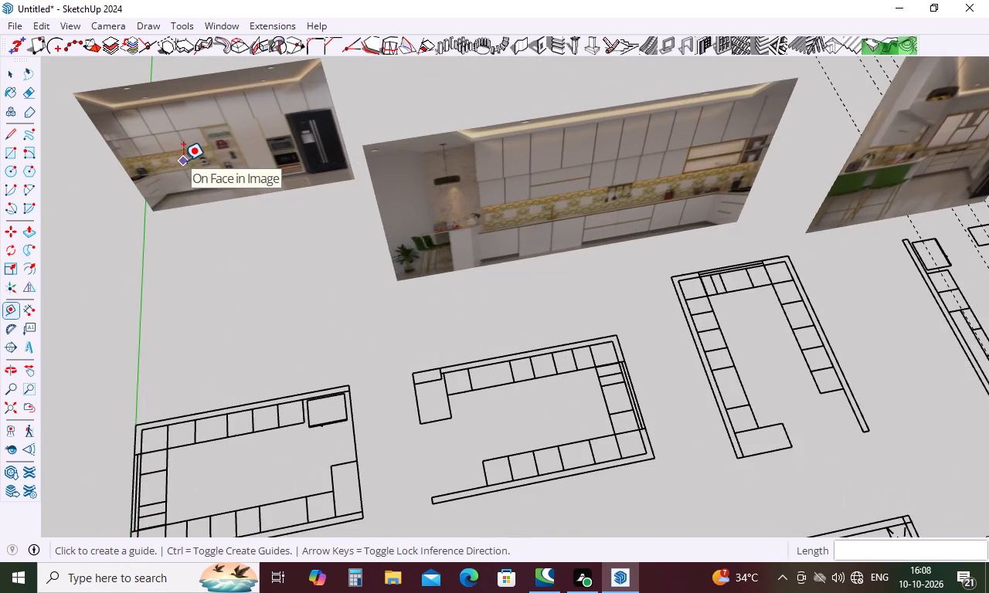
scroll(183, 161, up, 5)
scroll(183, 161, down, 5)
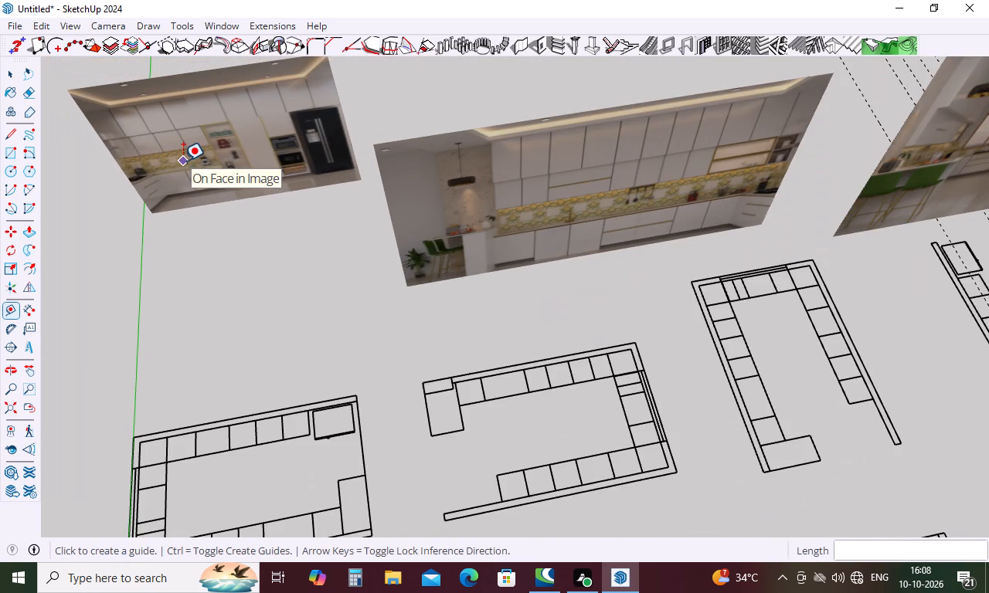
scroll(106, 146, up, 4)
middle_drag(266, 188, 278, 159)
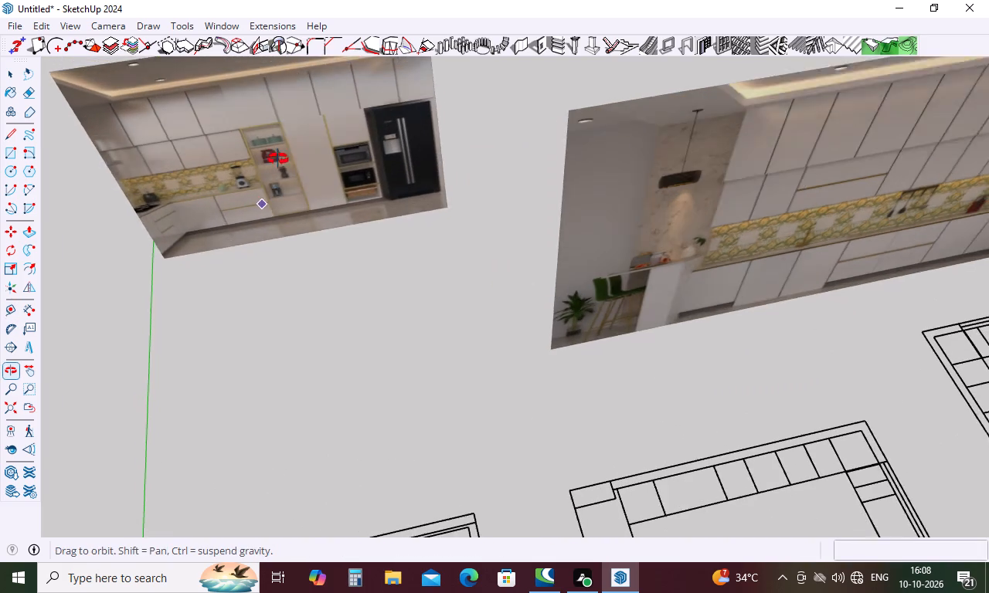
middle_drag(278, 159, 310, 32)
scroll(270, 106, up, 5)
middle_drag(249, 158, 378, 67)
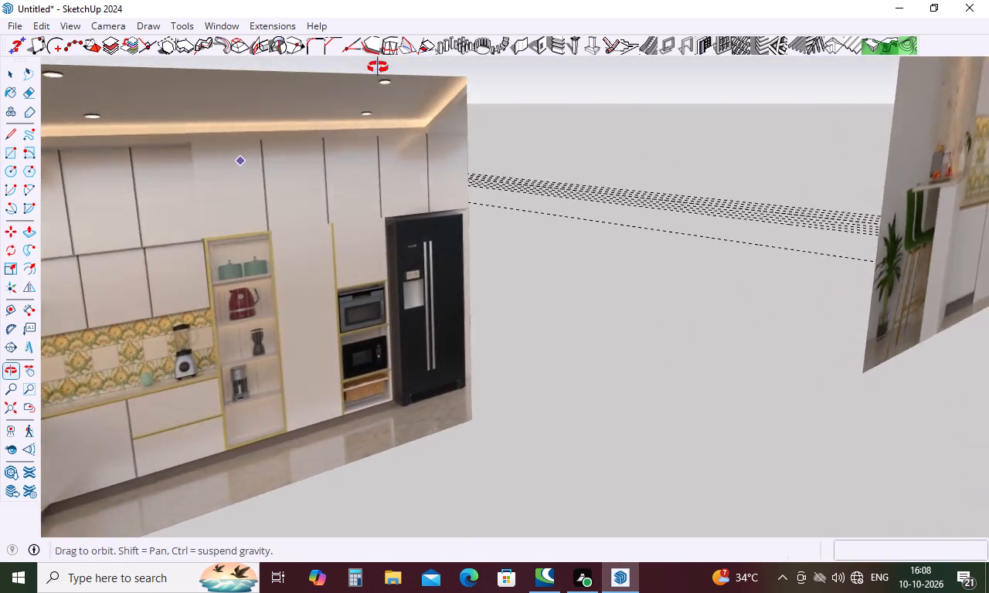
middle_drag(378, 67, 314, 91)
scroll(308, 92, down, 5)
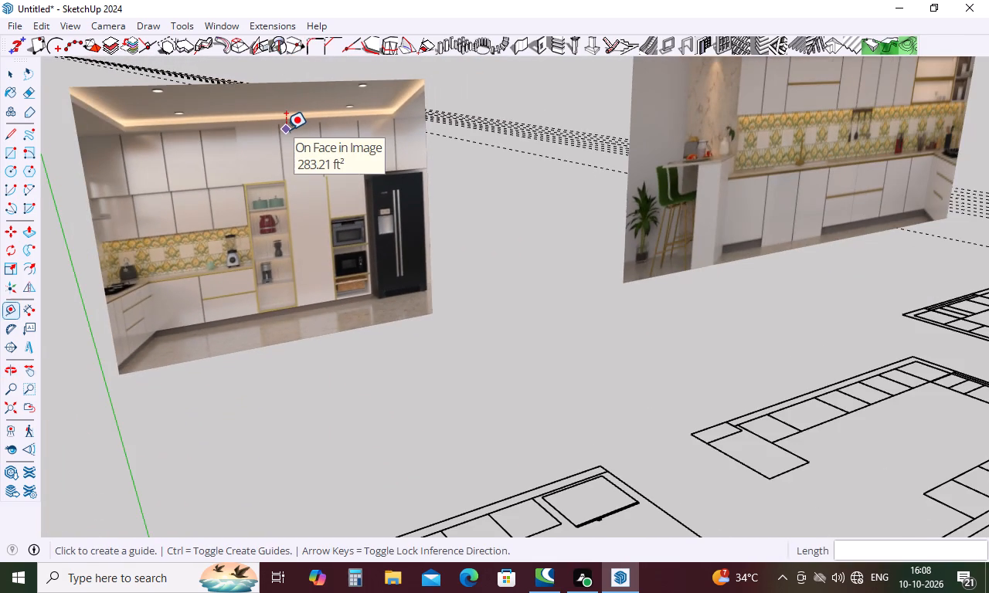
scroll(286, 130, down, 6)
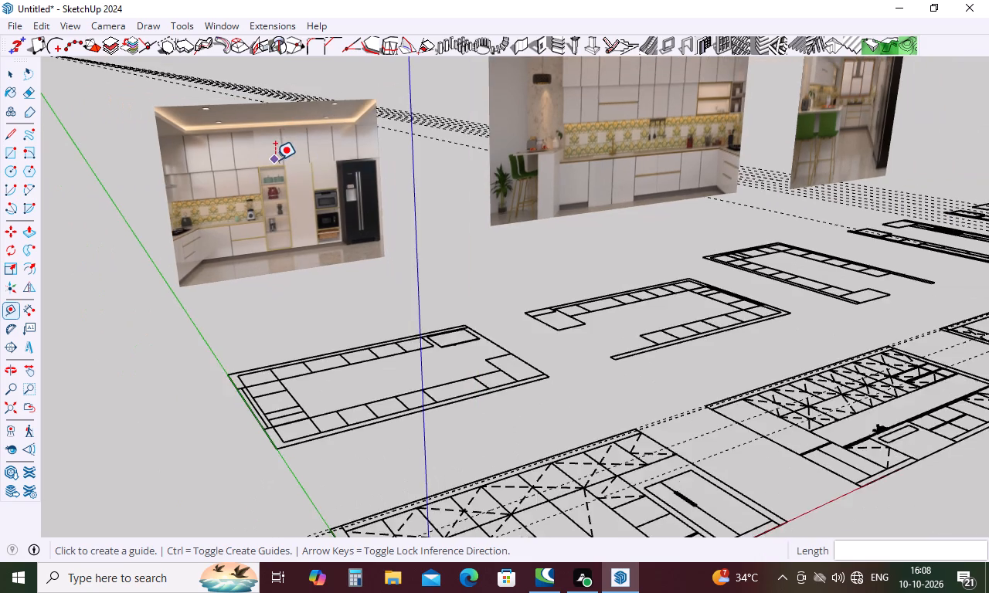
scroll(275, 160, down, 2)
middle_drag(700, 239, 602, 399)
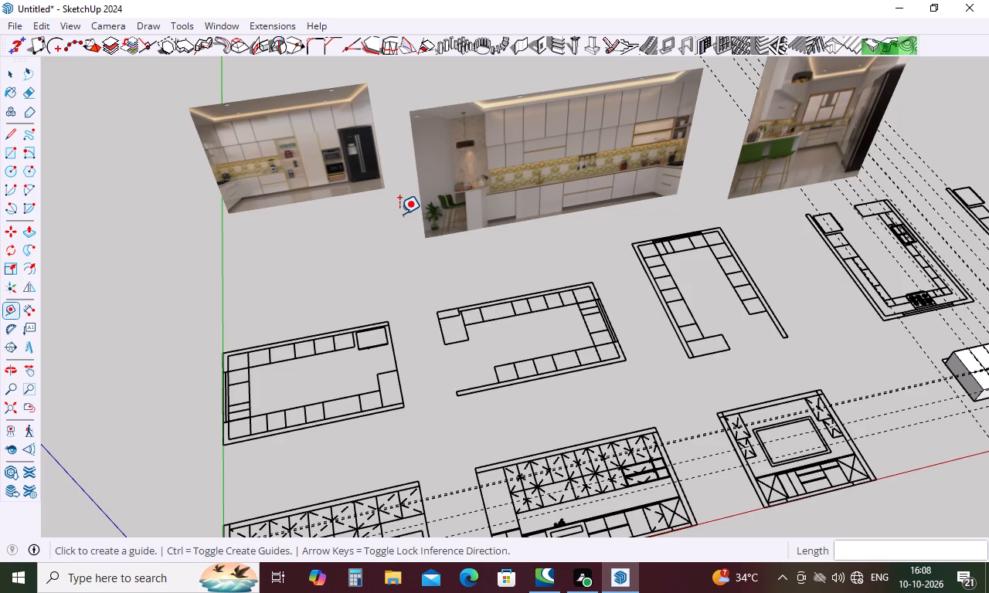
middle_drag(303, 204, 301, 203)
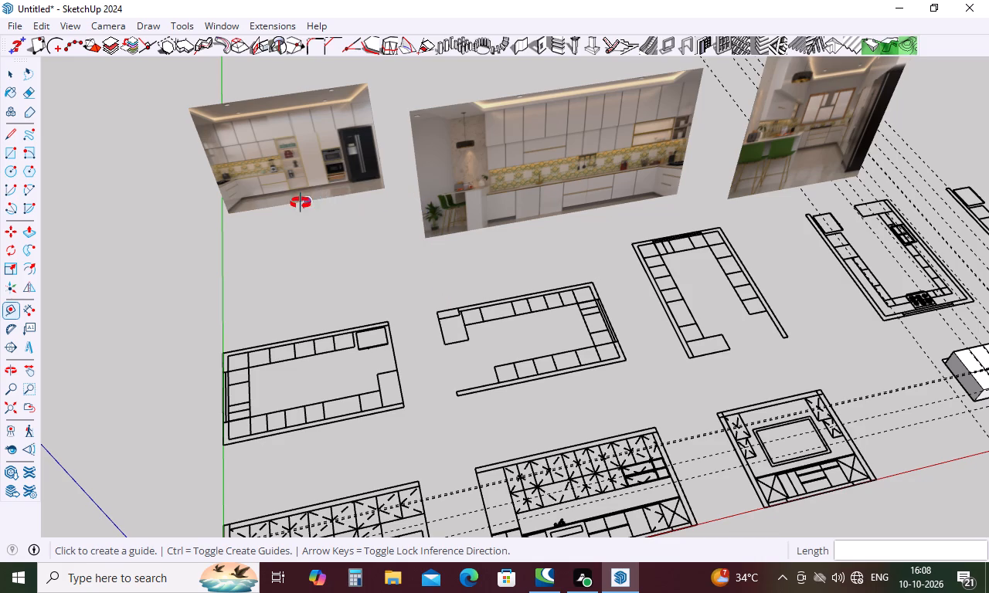
middle_drag(301, 203, 384, 167)
scroll(301, 215, up, 5)
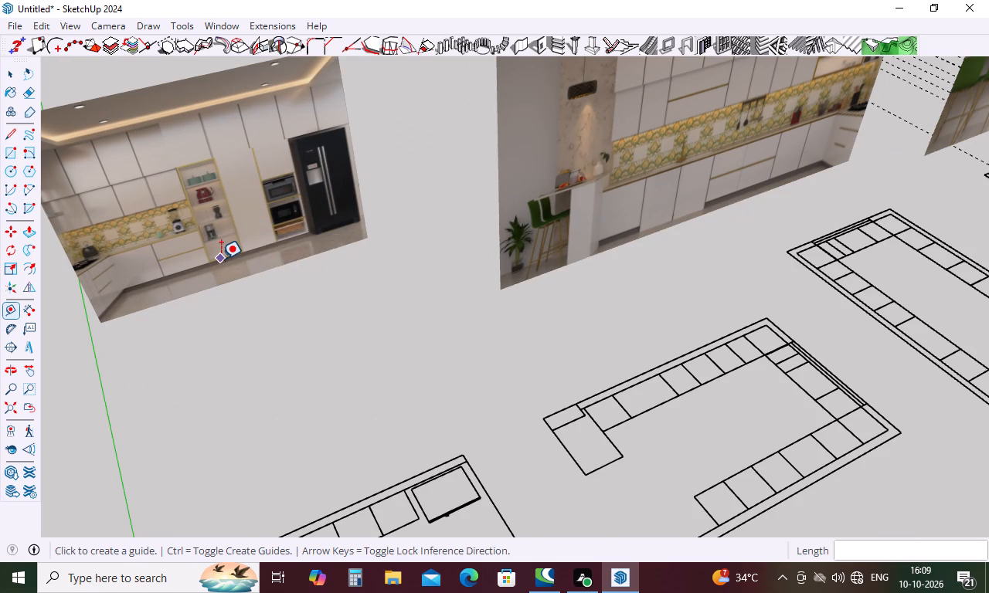
scroll(221, 259, down, 9)
middle_drag(245, 264, 202, 258)
scroll(216, 239, up, 6)
scroll(218, 230, down, 5)
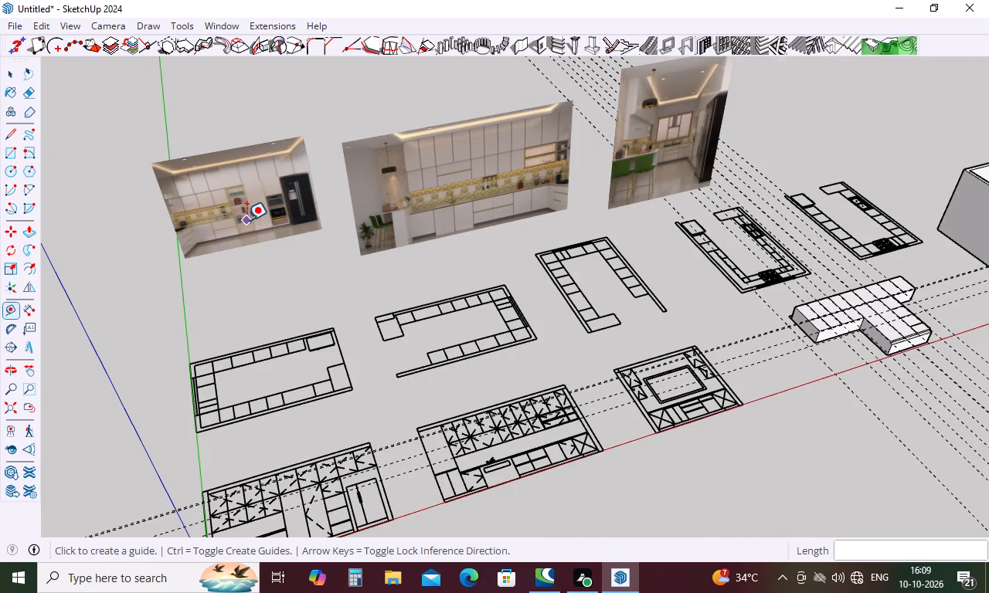
scroll(246, 220, up, 5)
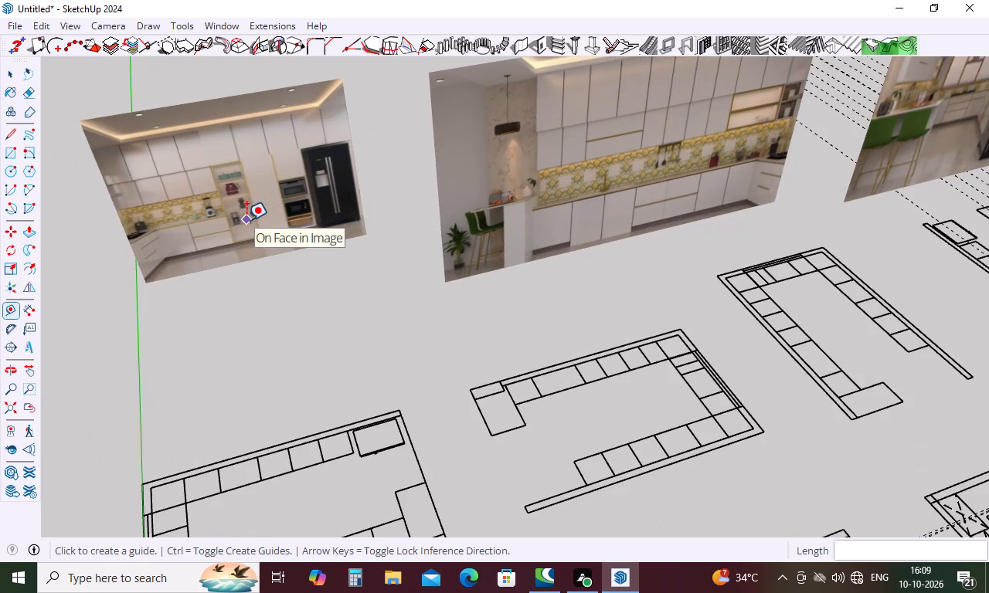
scroll(246, 220, down, 5)
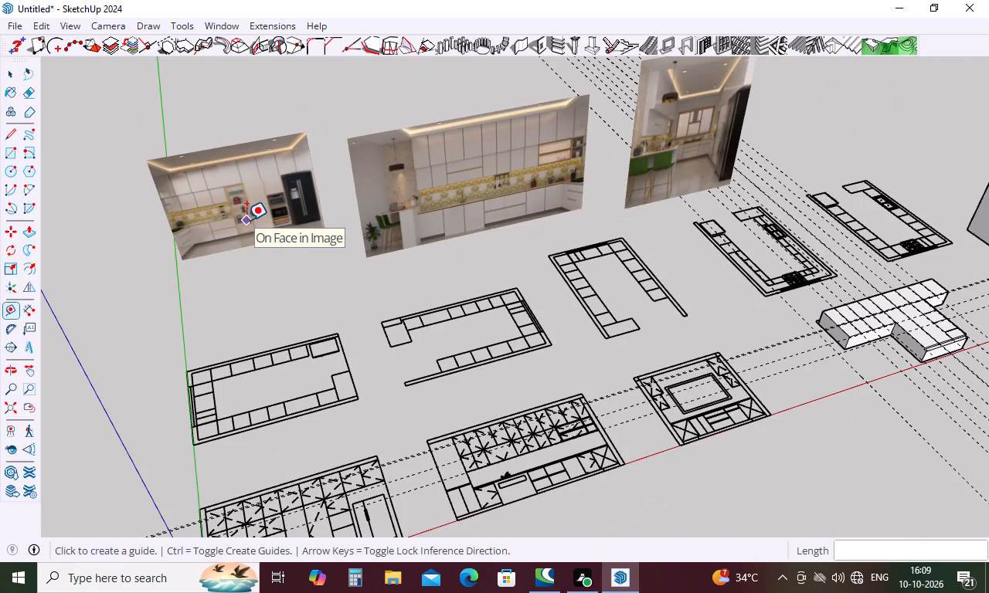
scroll(246, 220, down, 5)
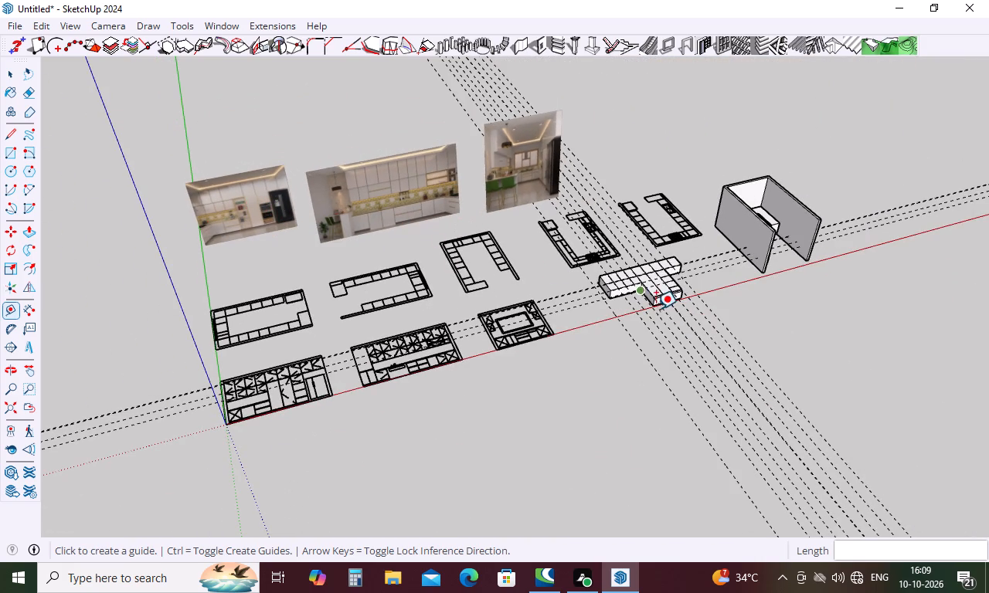
Measure the depth of the upper cabinets in the left run of the U-shaped plan nearest the cabinet model.
scroll(647, 308, up, 5)
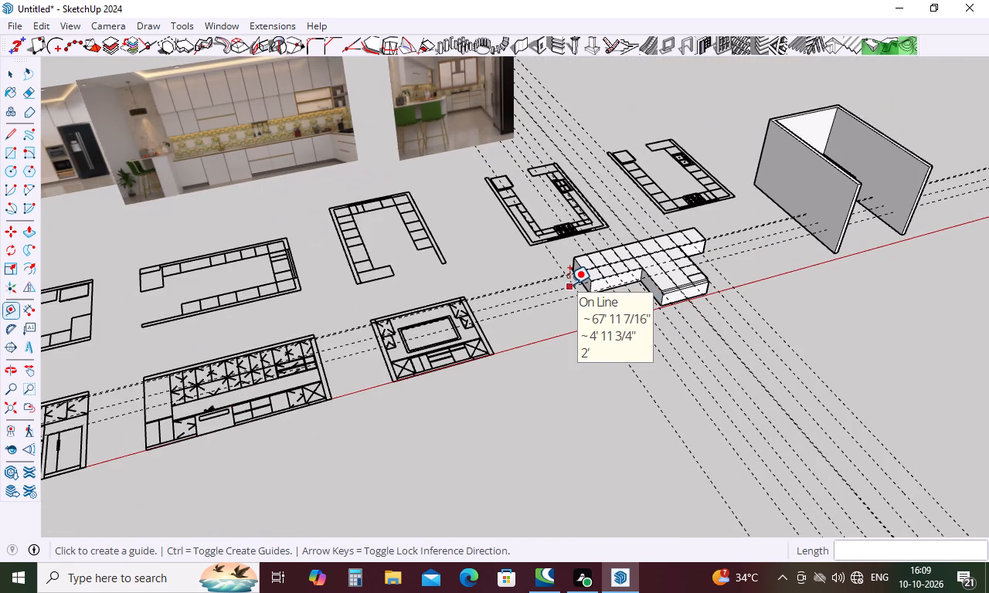
scroll(596, 282, down, 5)
scroll(596, 282, up, 5)
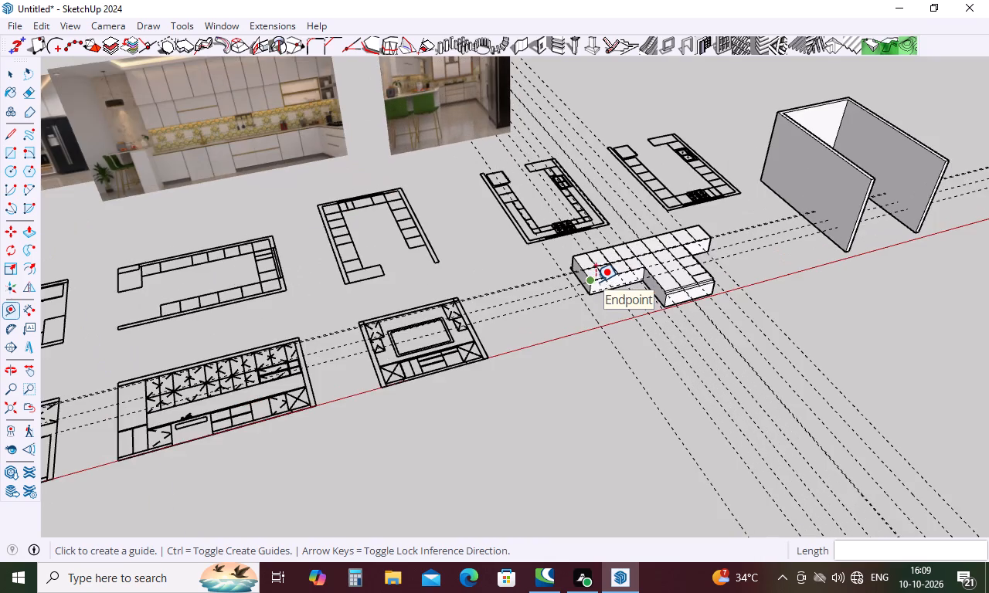
scroll(543, 227, up, 9)
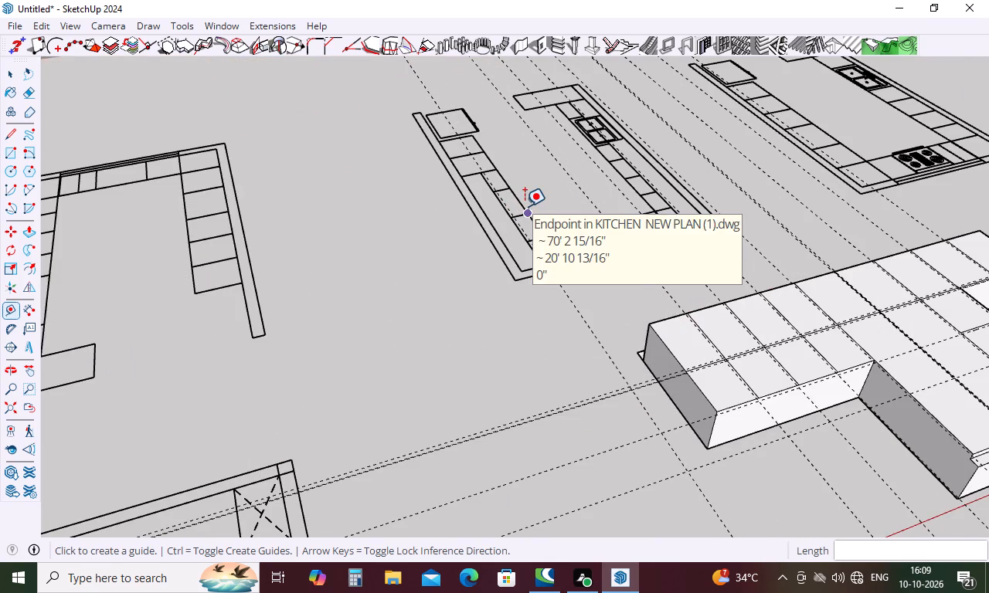
key(space)
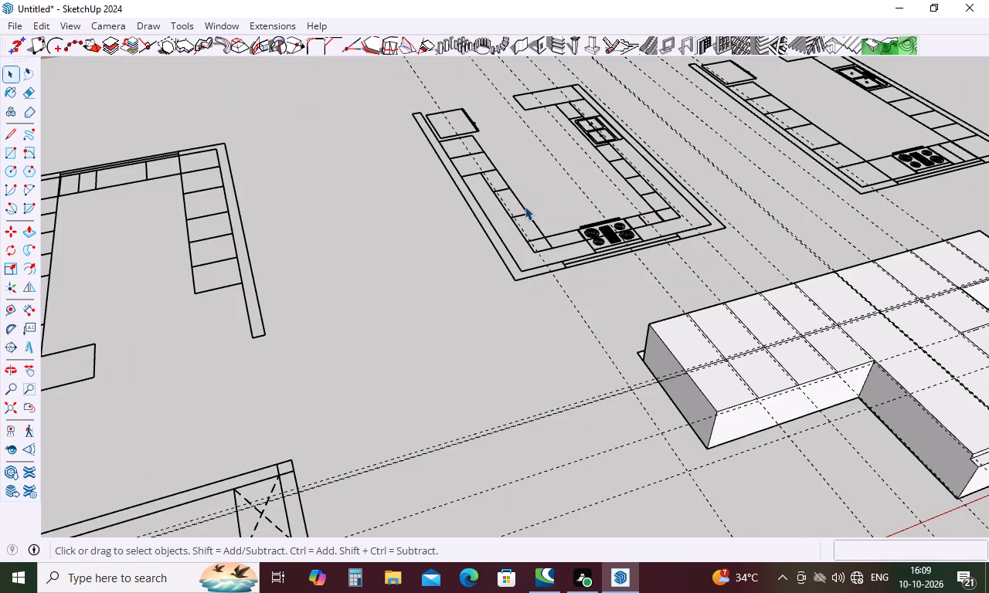
click(26, 306)
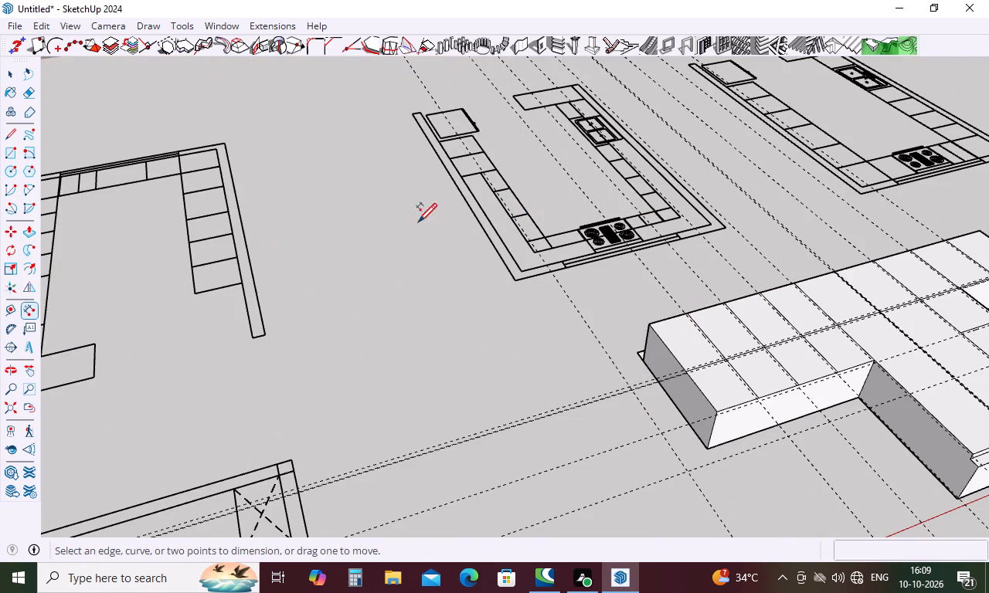
scroll(579, 198, up, 10)
scroll(504, 236, up, 5)
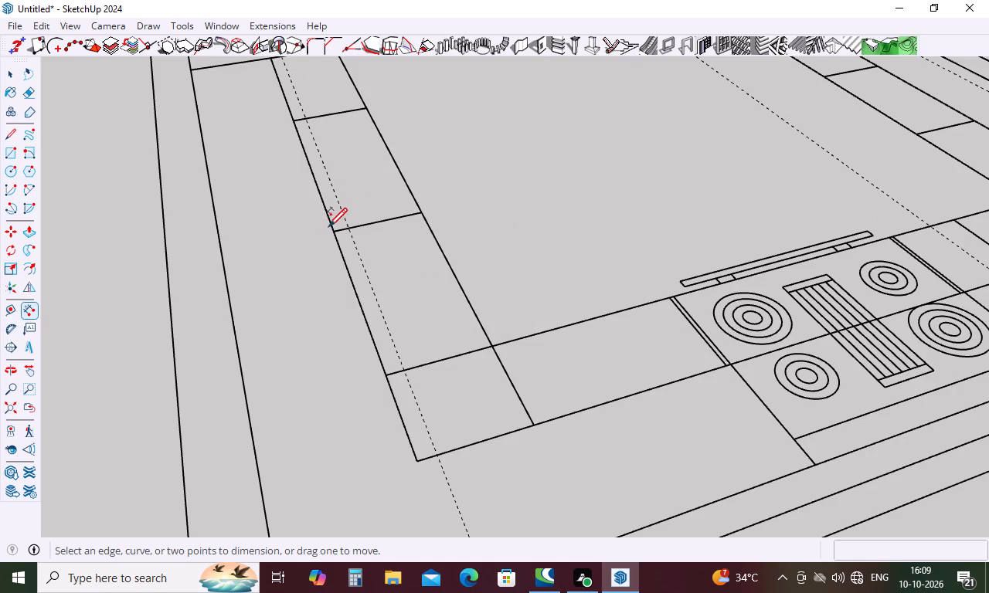
click(331, 229)
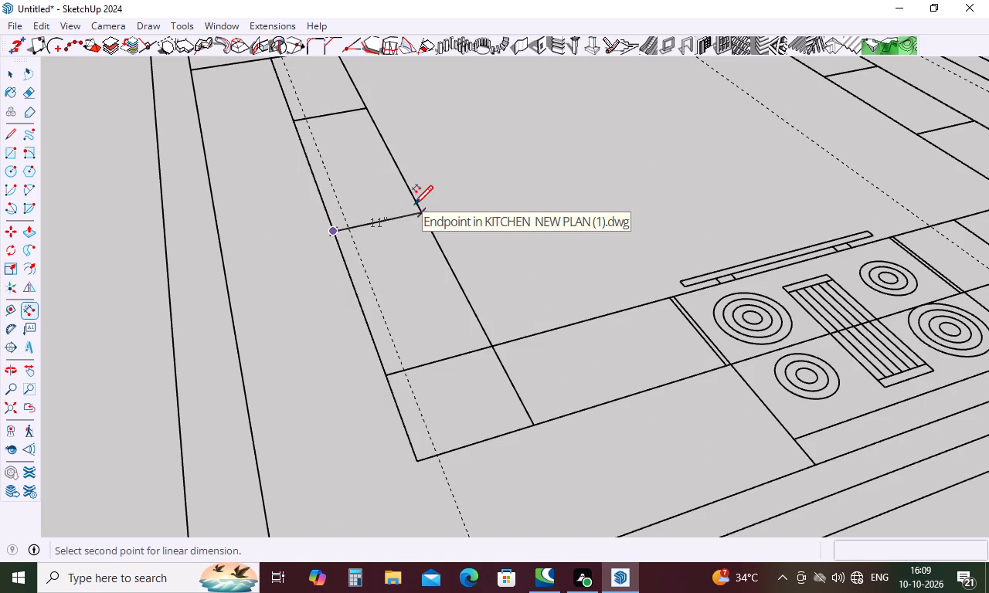
key(Escape)
Delete all the guides in the model.
scroll(366, 222, down, 16)
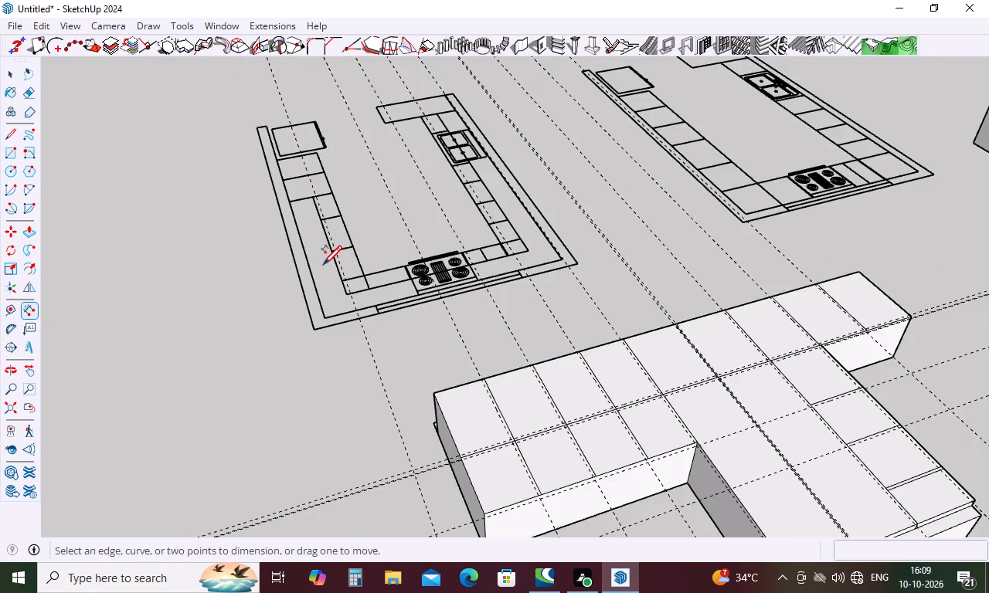
scroll(323, 263, down, 5)
middle_drag(514, 467, 427, 413)
scroll(436, 397, up, 4)
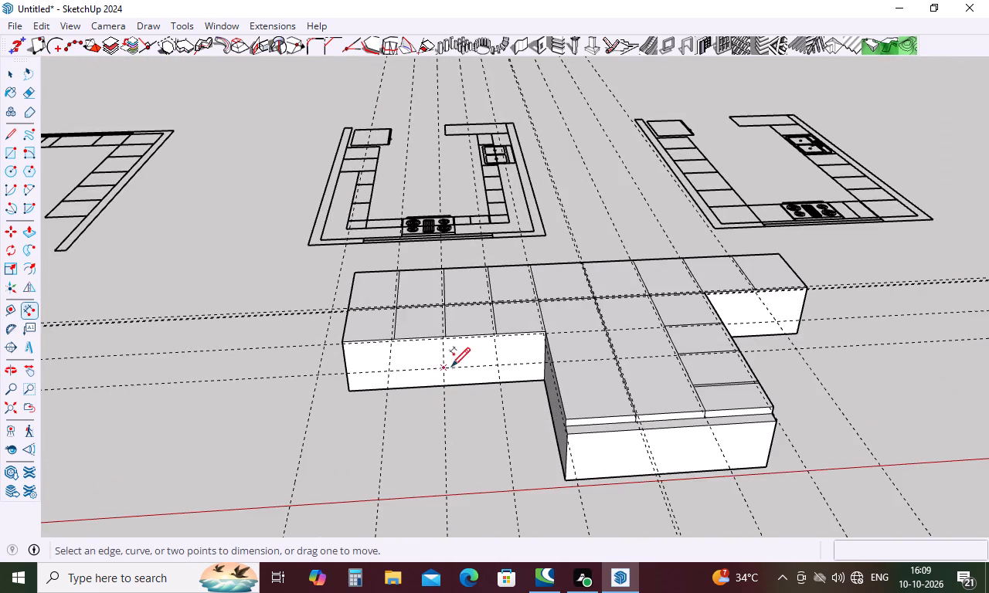
middle_drag(452, 391, 435, 510)
scroll(407, 324, up, 5)
middle_drag(402, 317, 385, 427)
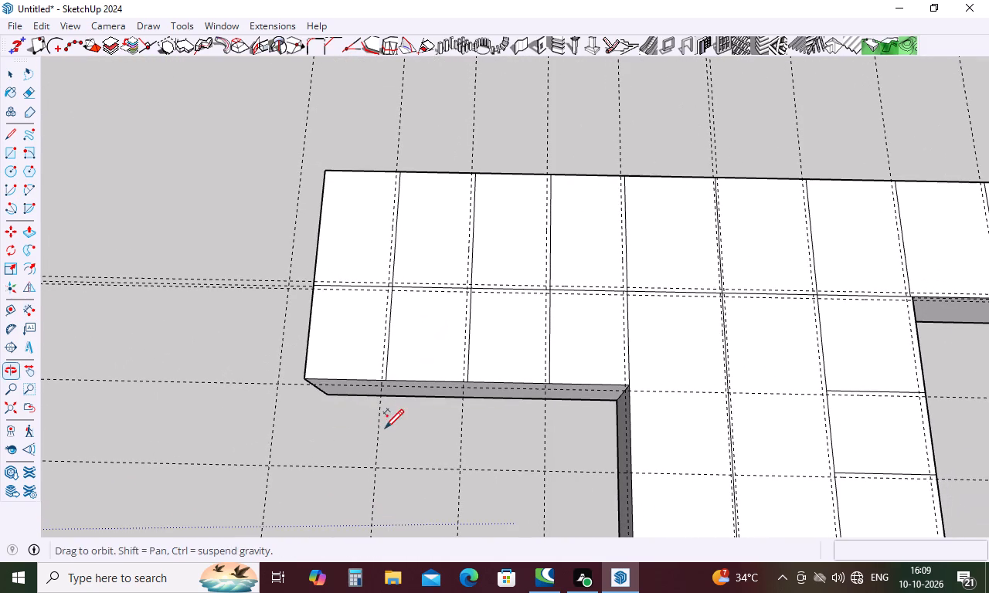
key(Escape)
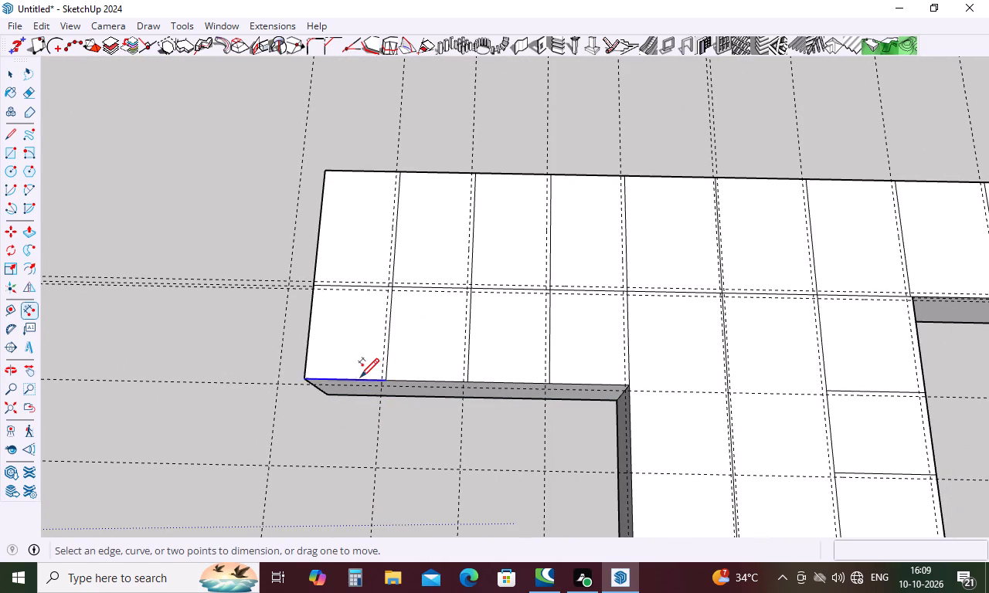
key(p)
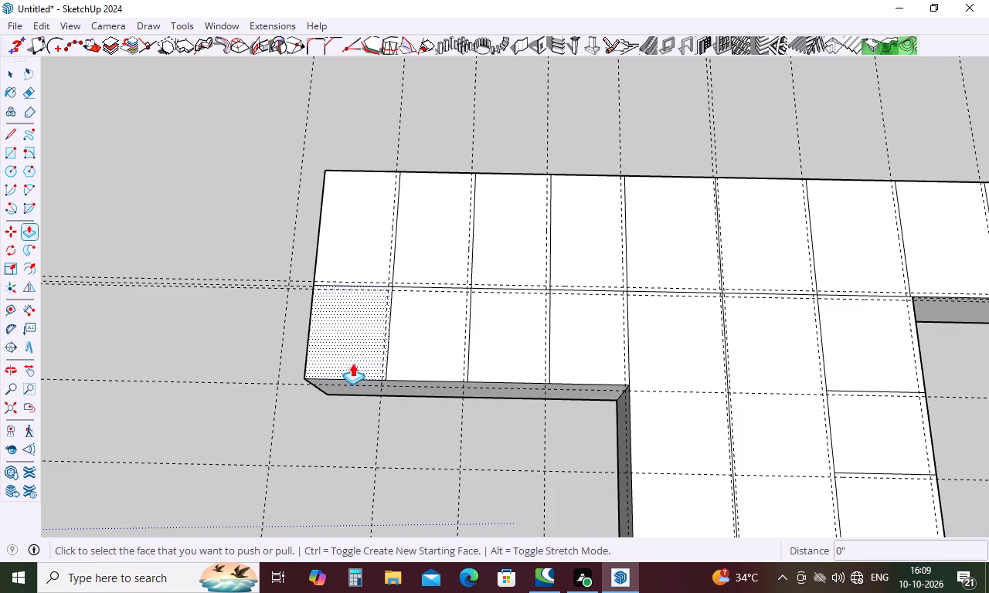
click(45, 25)
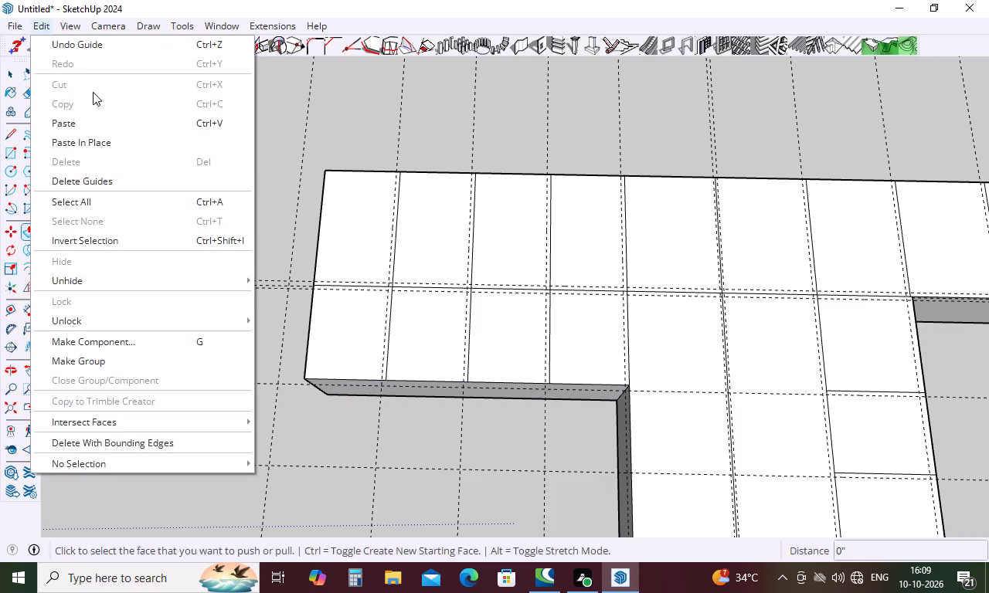
click(120, 178)
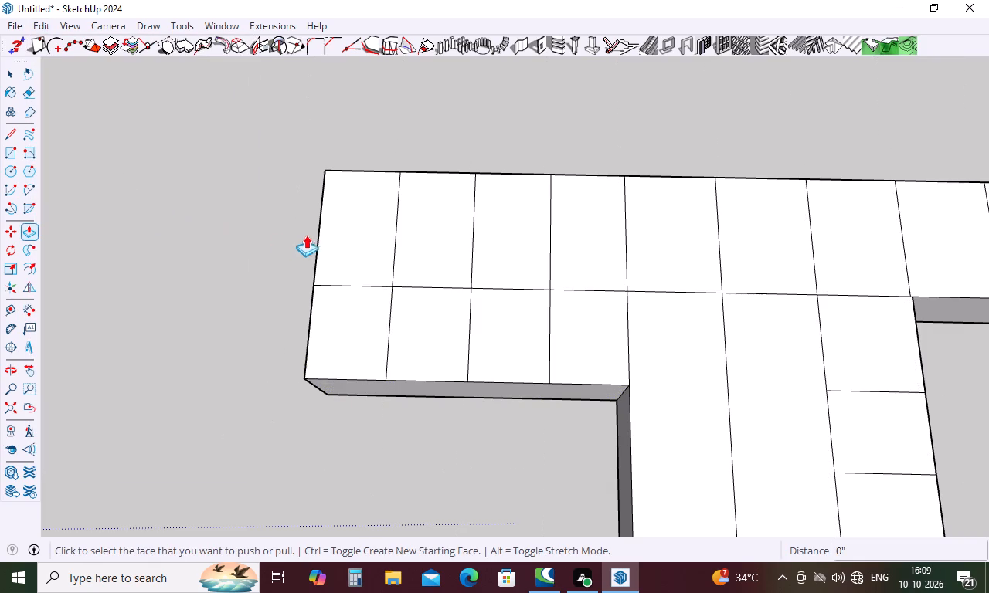
Push the four lower-row upper cabinet fronts beside the tall units back by 1'.
scroll(310, 237, down, 5)
key(Escape)
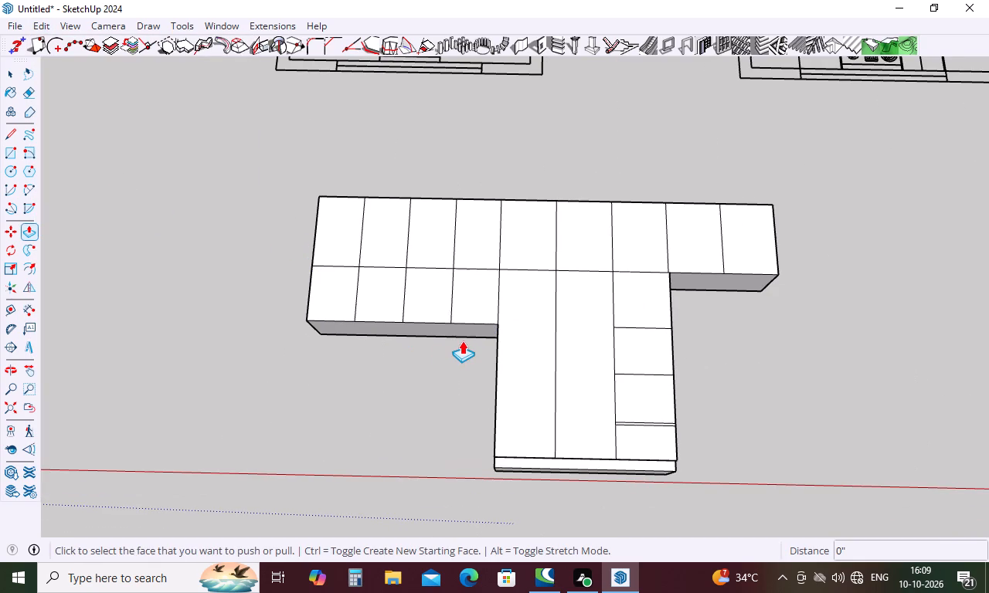
key(p)
click(309, 300)
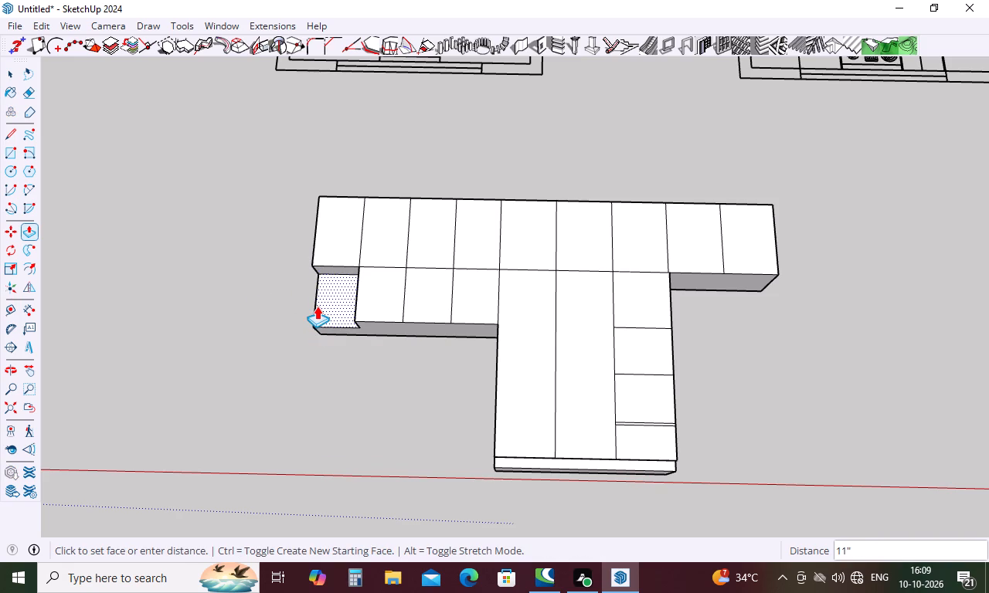
text(1')
key(Return)
double_click(379, 303)
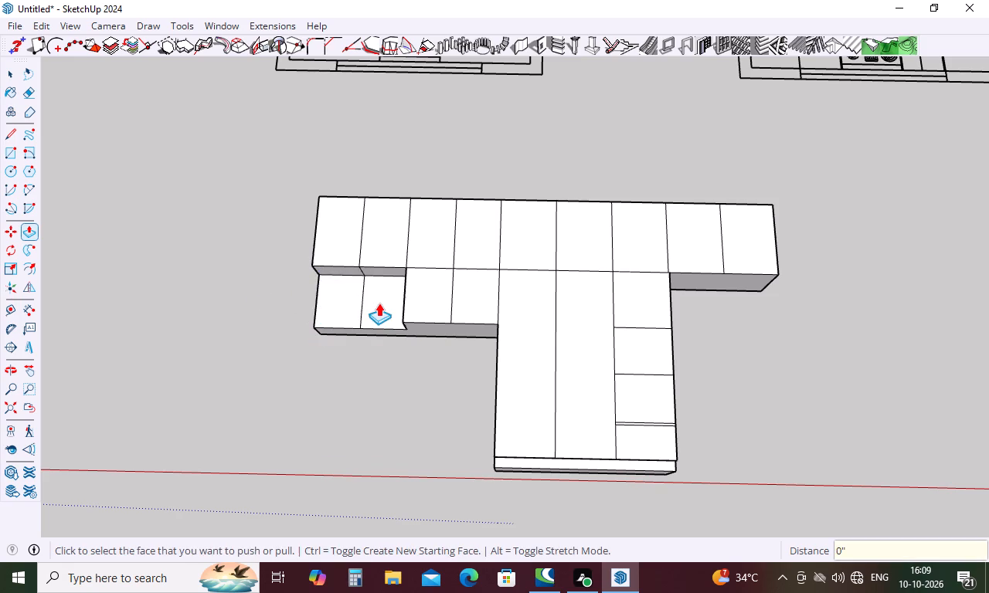
double_click(408, 301)
double_click(472, 308)
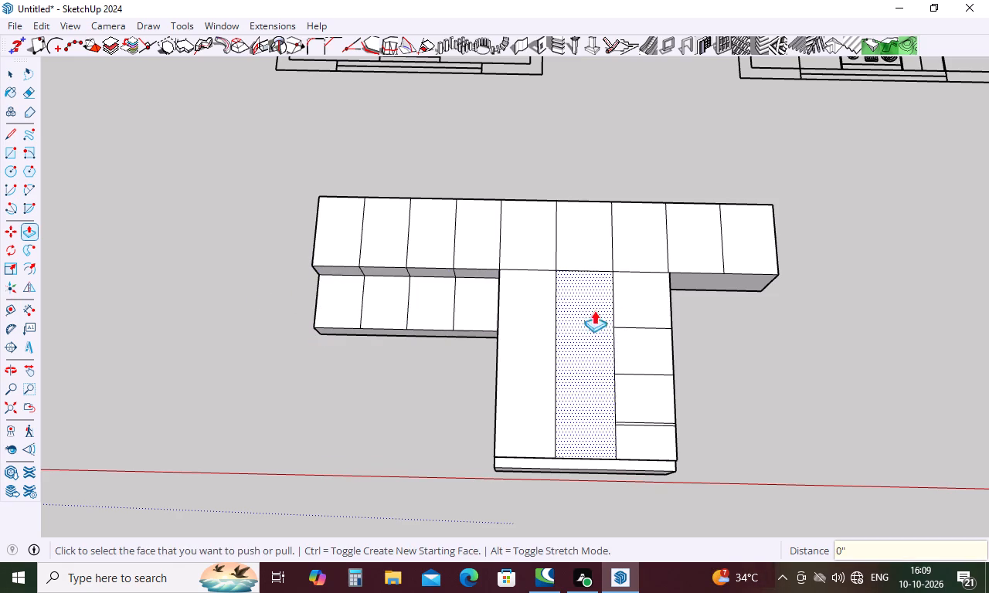
Examine the kitchen reference photos, especially the fridge and tall-unit wall, in relation to the cabinet model.
scroll(562, 284, down, 3)
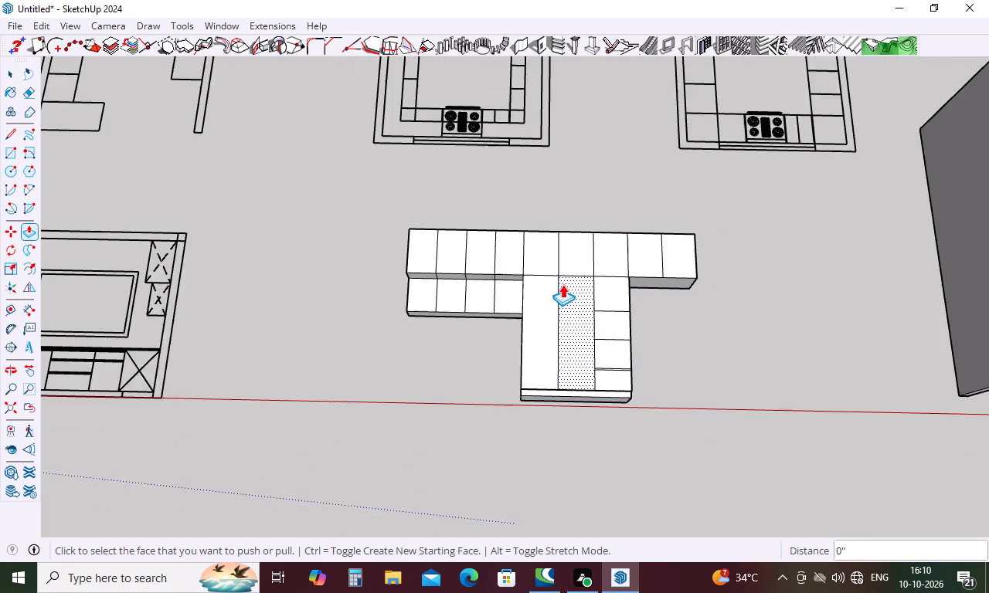
scroll(562, 284, down, 7)
middle_drag(562, 286, 543, 357)
scroll(543, 381, up, 5)
scroll(639, 324, down, 4)
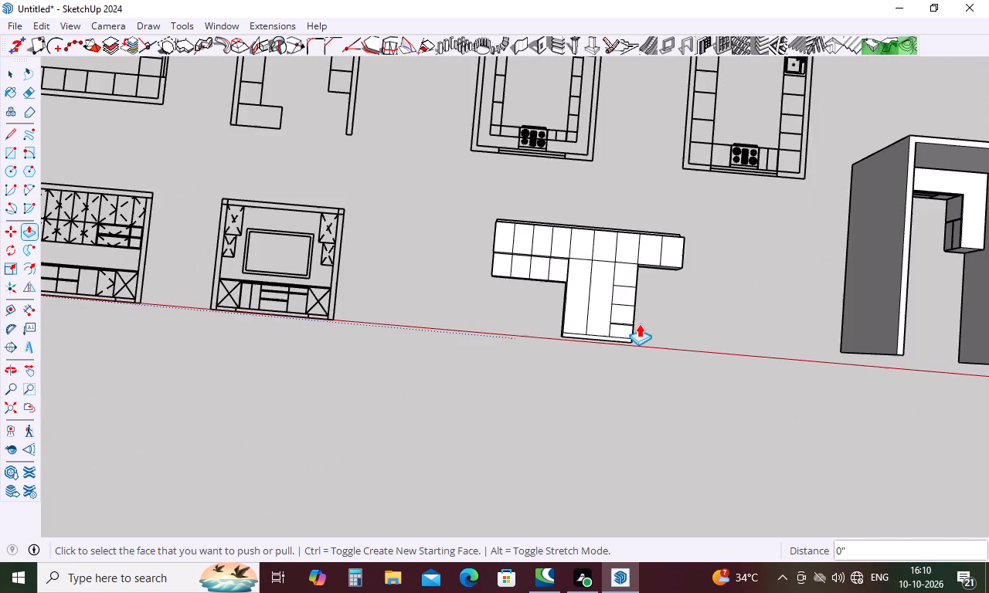
scroll(639, 324, down, 6)
scroll(555, 296, down, 10)
middle_drag(416, 240, 414, 230)
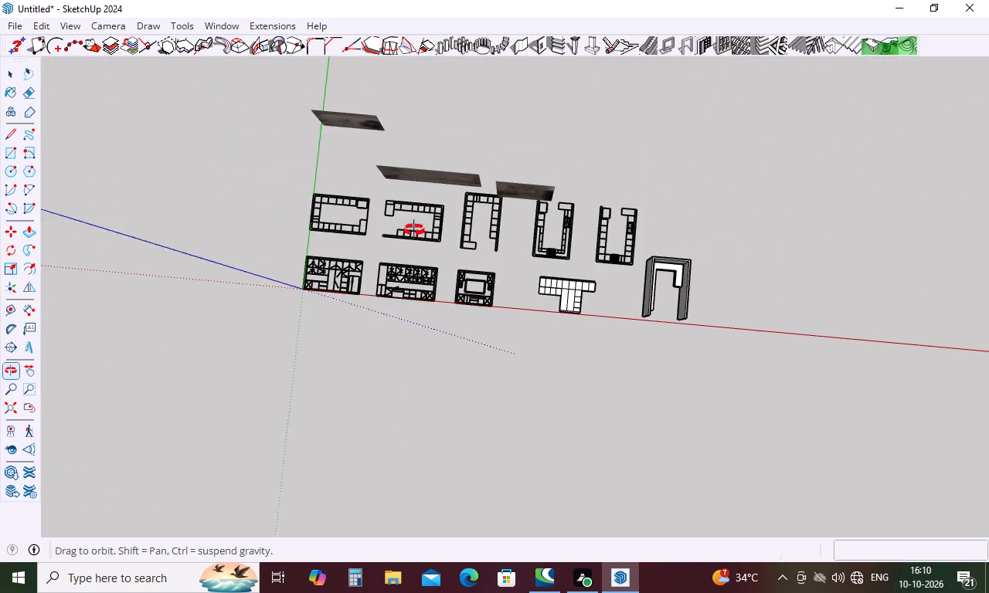
middle_drag(414, 230, 437, 5)
scroll(383, 158, up, 15)
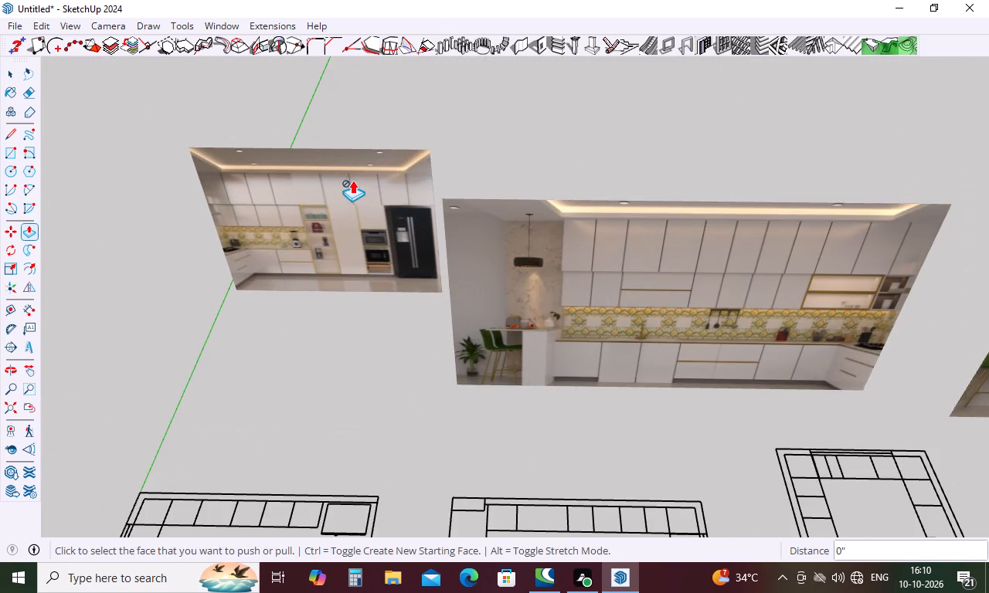
scroll(331, 148, down, 5)
scroll(310, 153, up, 5)
scroll(310, 153, down, 2)
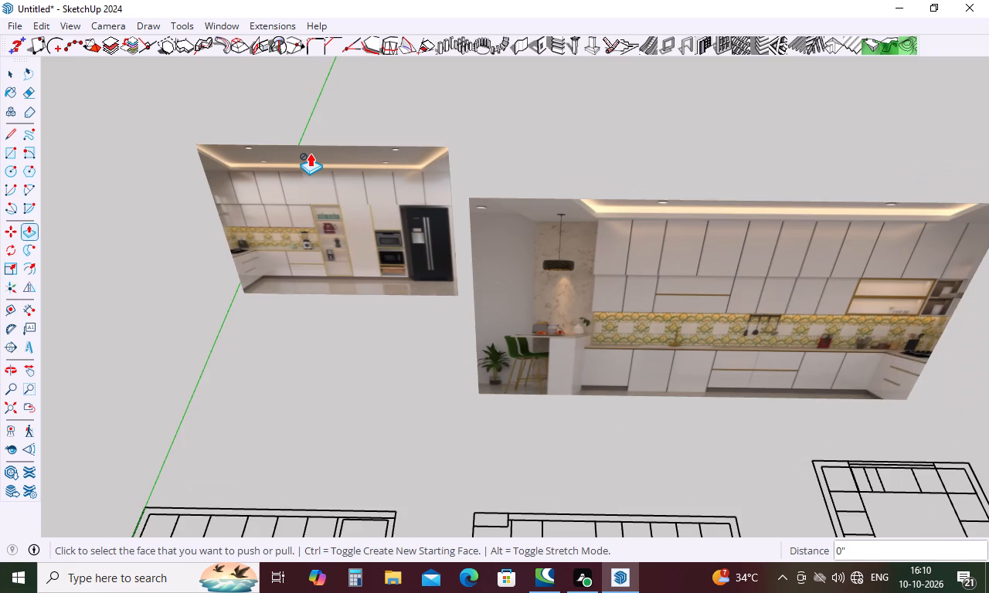
scroll(310, 153, down, 7)
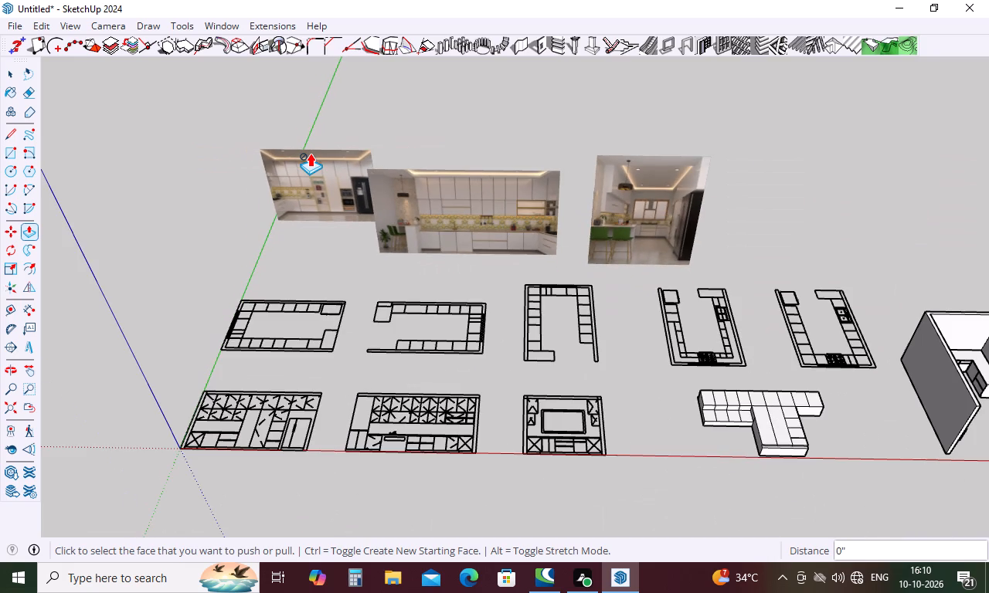
scroll(310, 153, down, 4)
scroll(622, 320, up, 5)
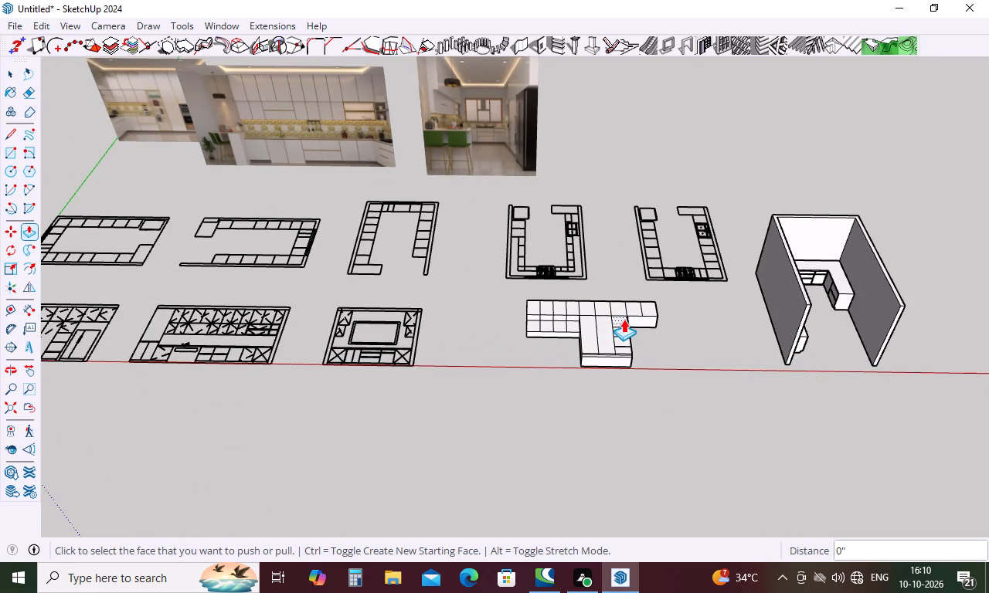
Move the fridge-wall reference photo next to the cabinet model, in line with its back corner and a short gap from the recessed upper cabinets.
key(space)
text(m)
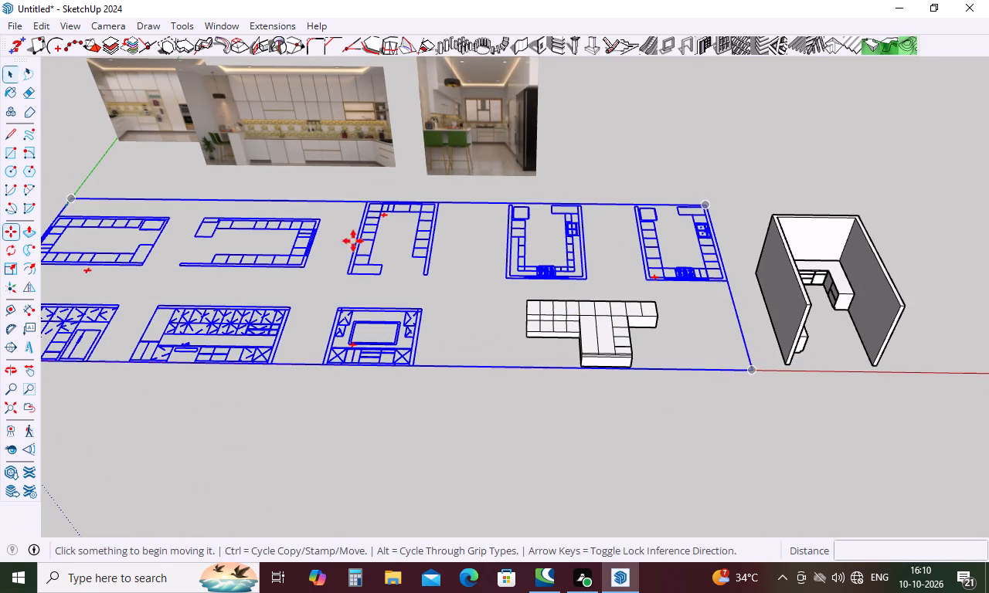
click(117, 135)
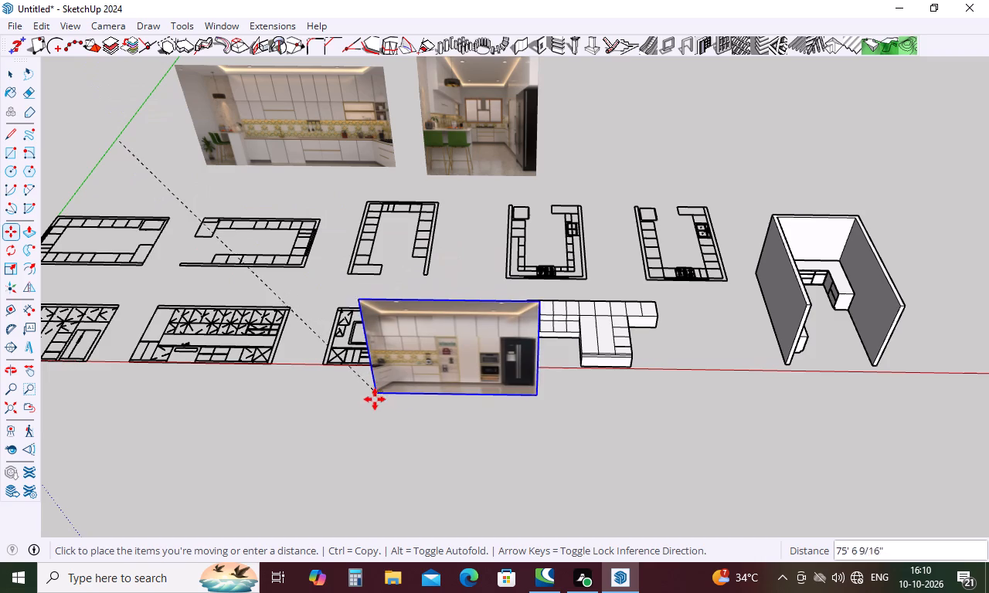
click(352, 374)
middle_drag(469, 368, 482, 275)
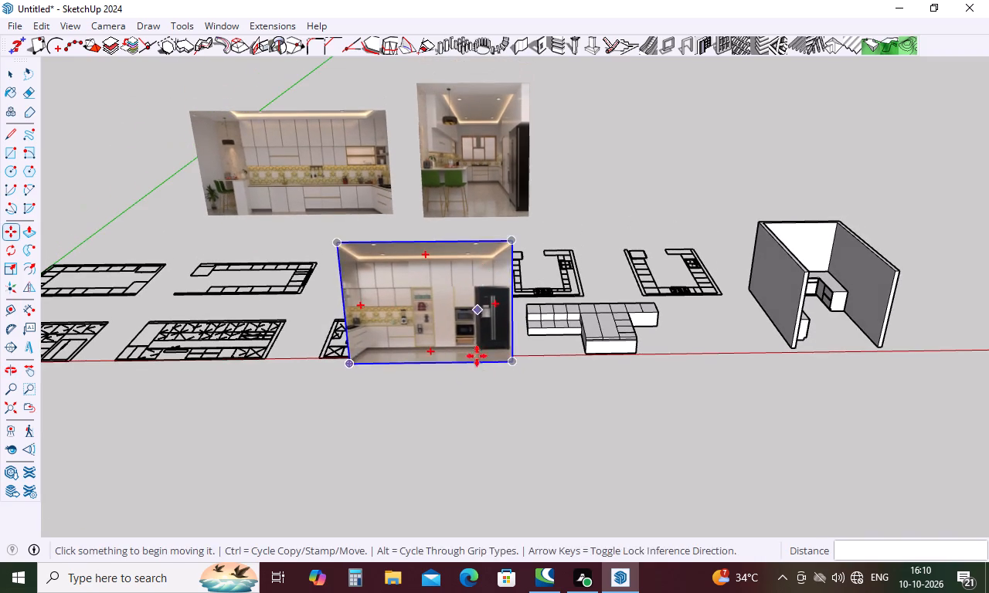
click(512, 365)
scroll(512, 320, up, 2)
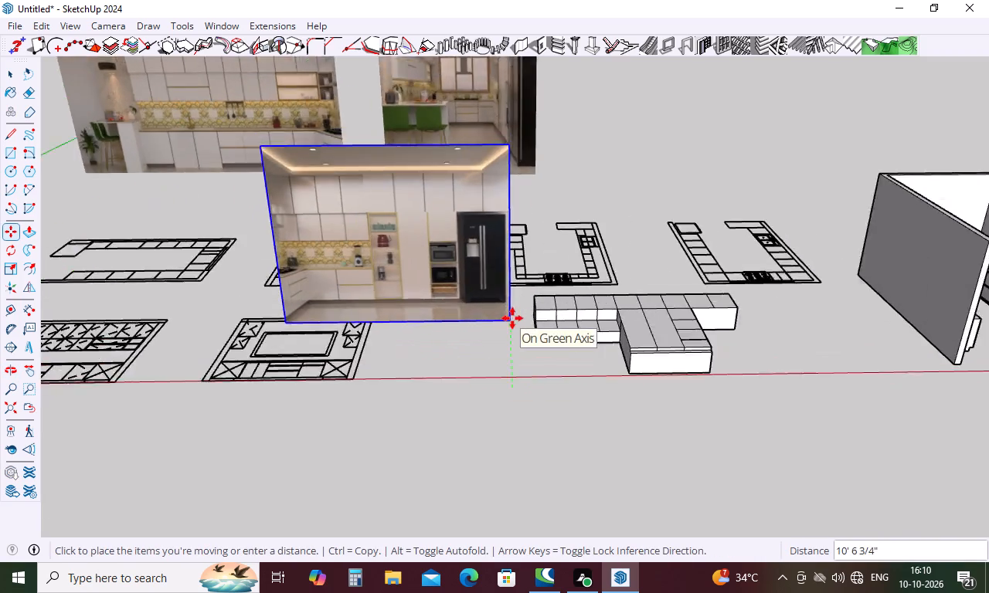
scroll(512, 318, up, 15)
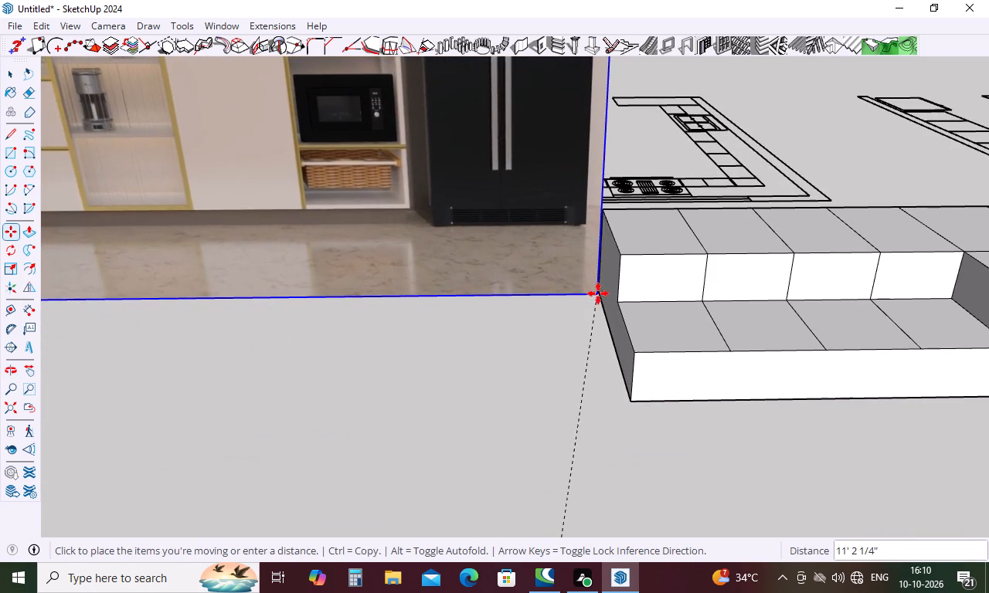
middle_drag(515, 266, 499, 432)
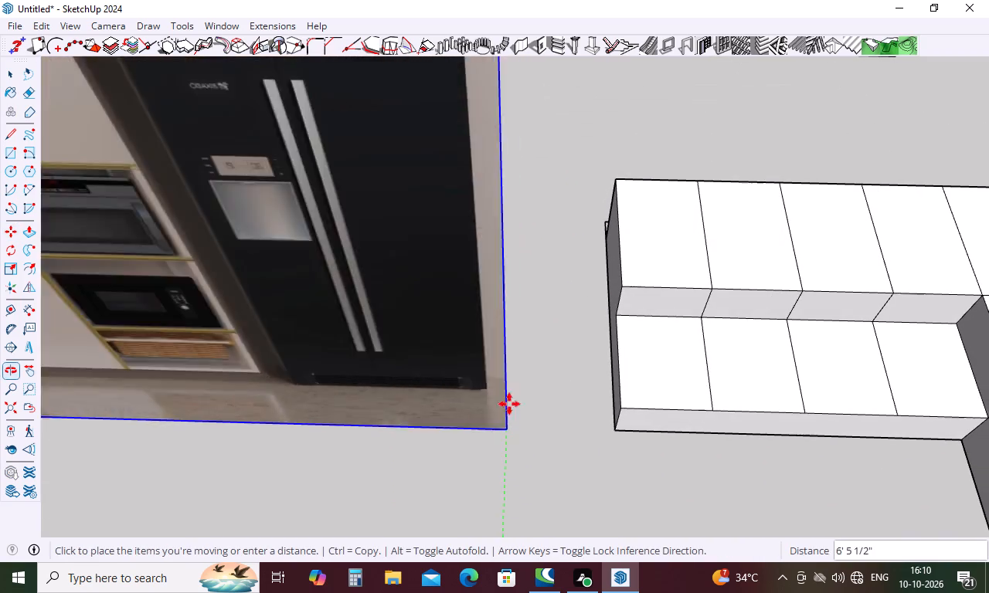
click(607, 242)
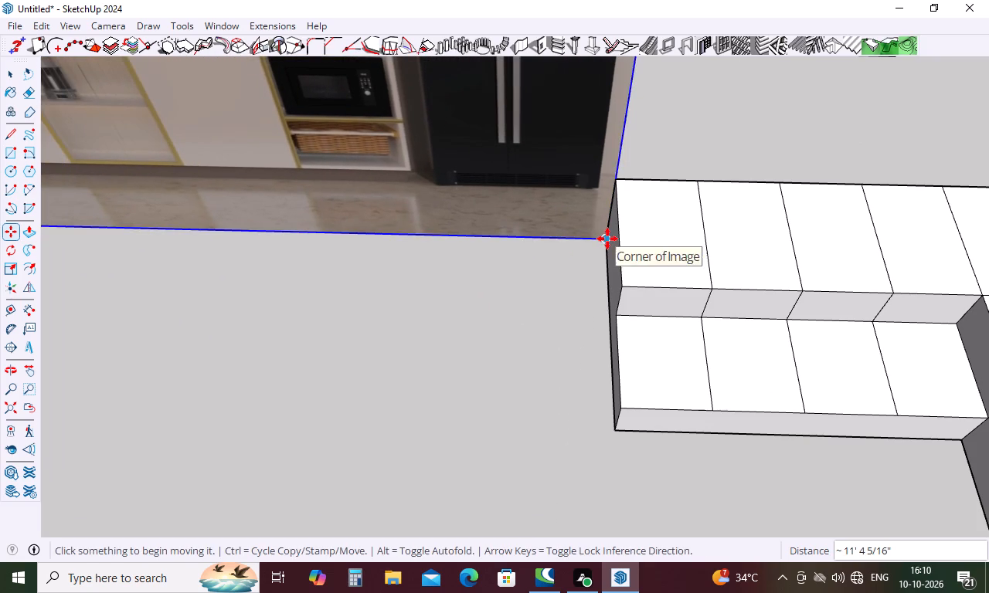
click(607, 239)
click(525, 239)
scroll(412, 249, down, 11)
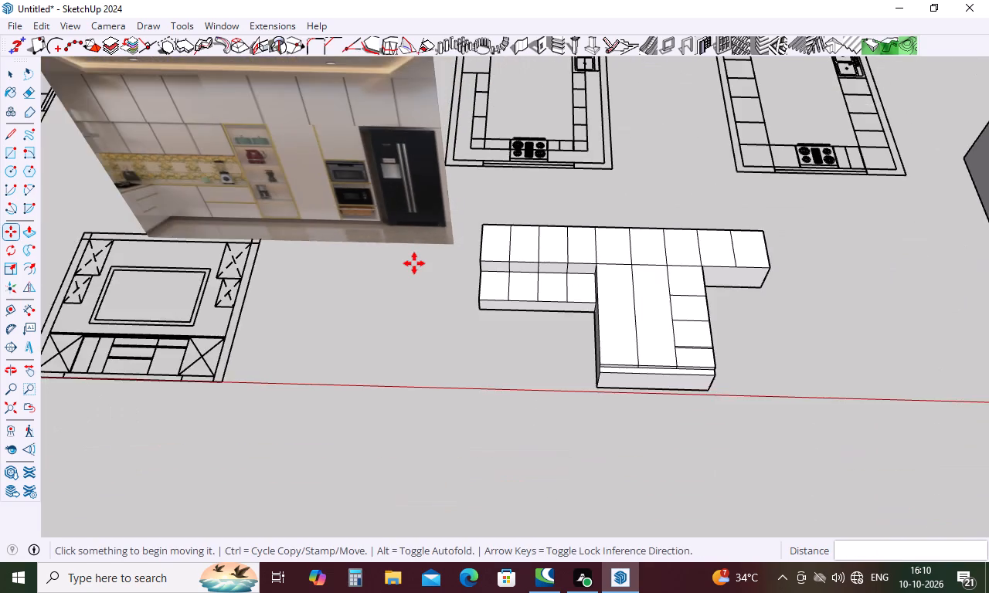
scroll(414, 263, down, 5)
key(Escape)
Compare the cabinet model's upper cabinets and tall units with the fridge-wall photo standing beside it.
middle_drag(445, 349, 463, 306)
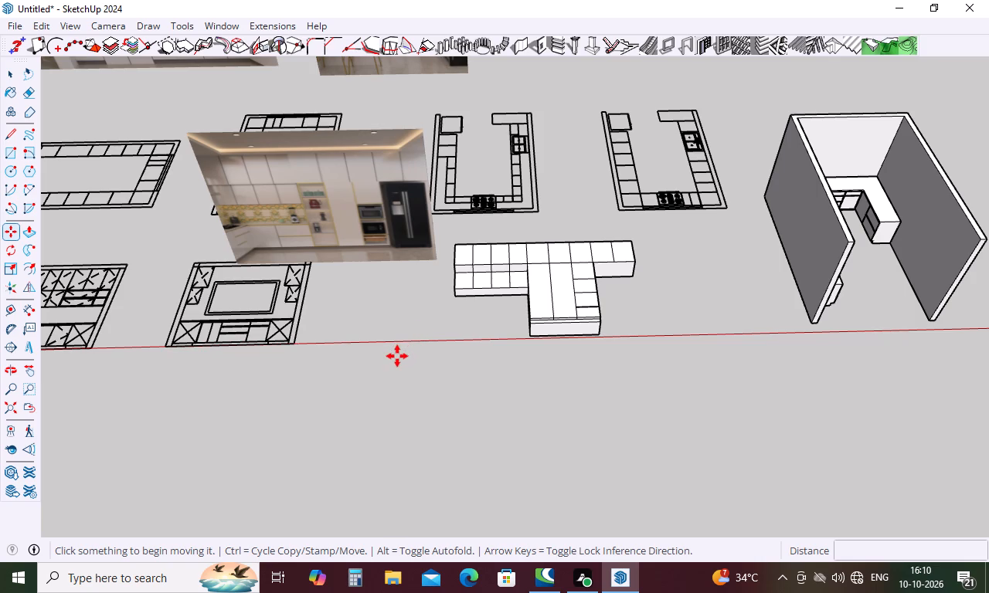
scroll(390, 318, up, 4)
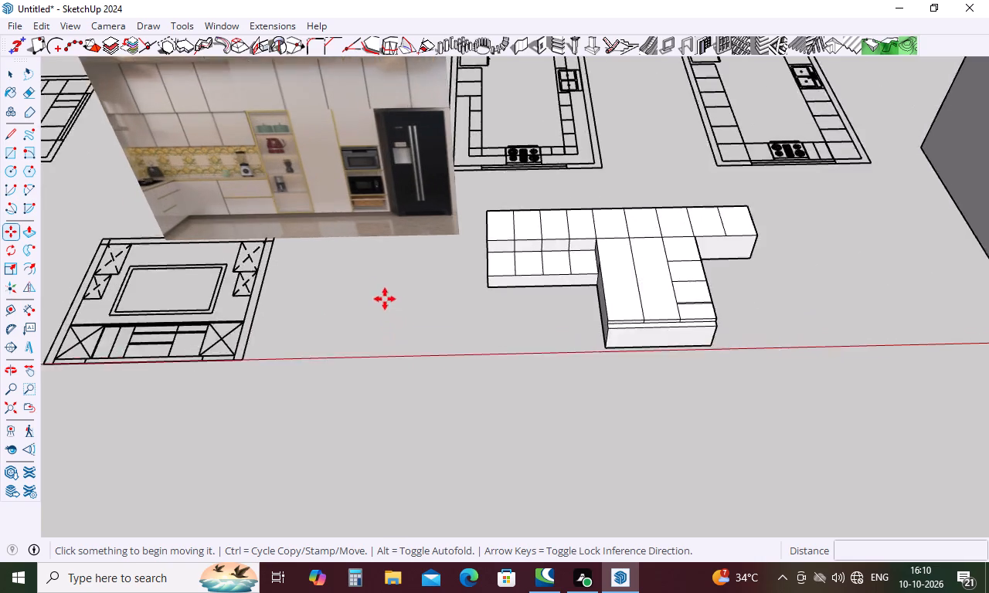
scroll(385, 299, up, 1)
middle_drag(369, 282, 390, 191)
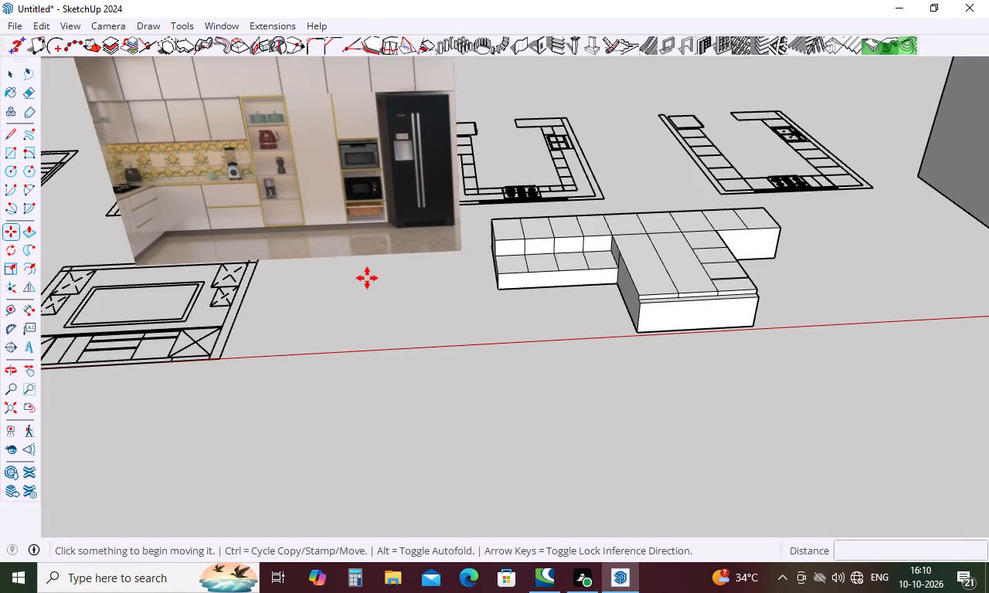
scroll(367, 276, down, 5)
scroll(359, 245, up, 5)
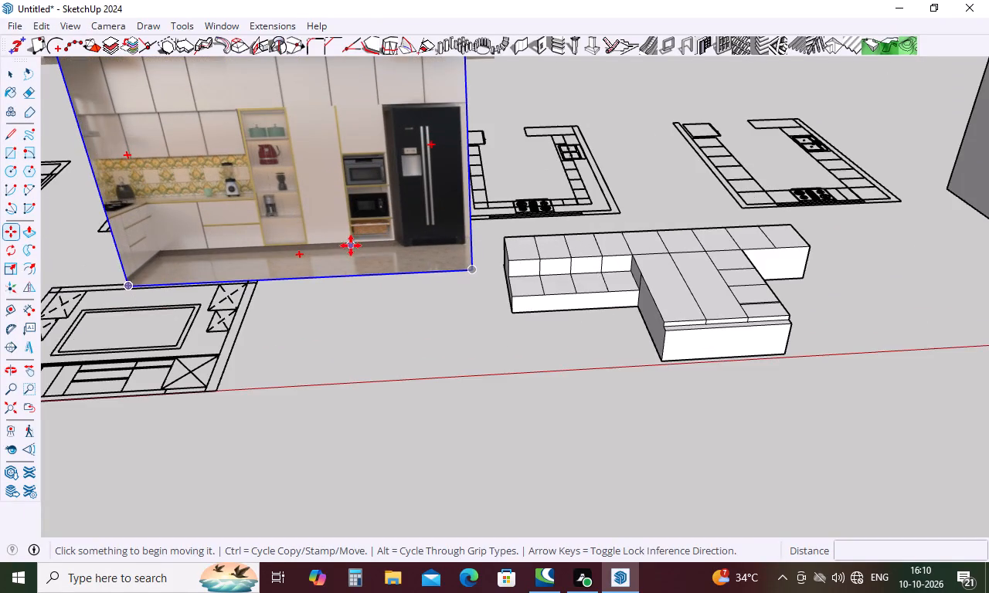
middle_drag(338, 256, 316, 305)
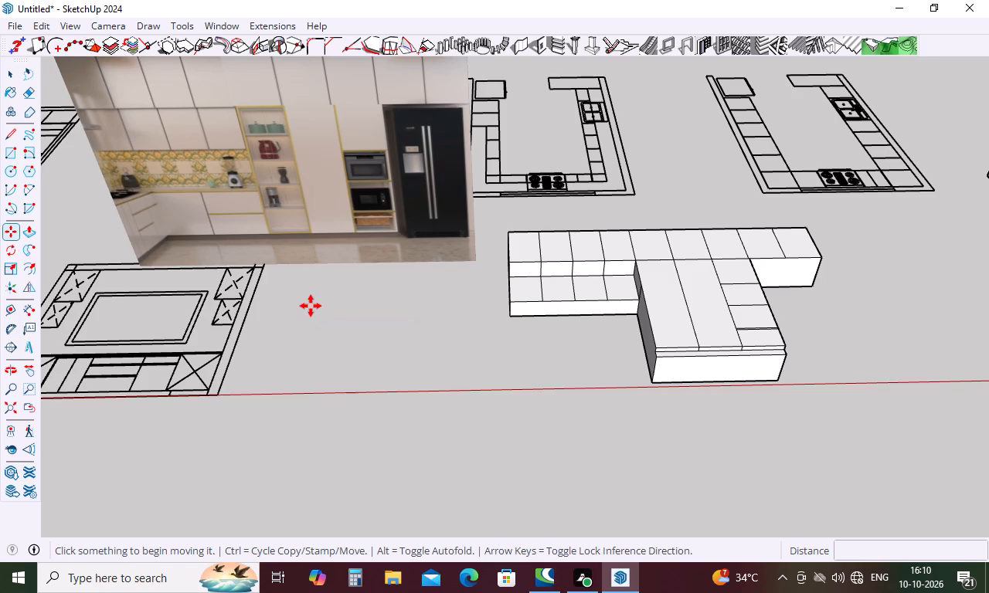
key(Escape)
scroll(308, 307, down, 4)
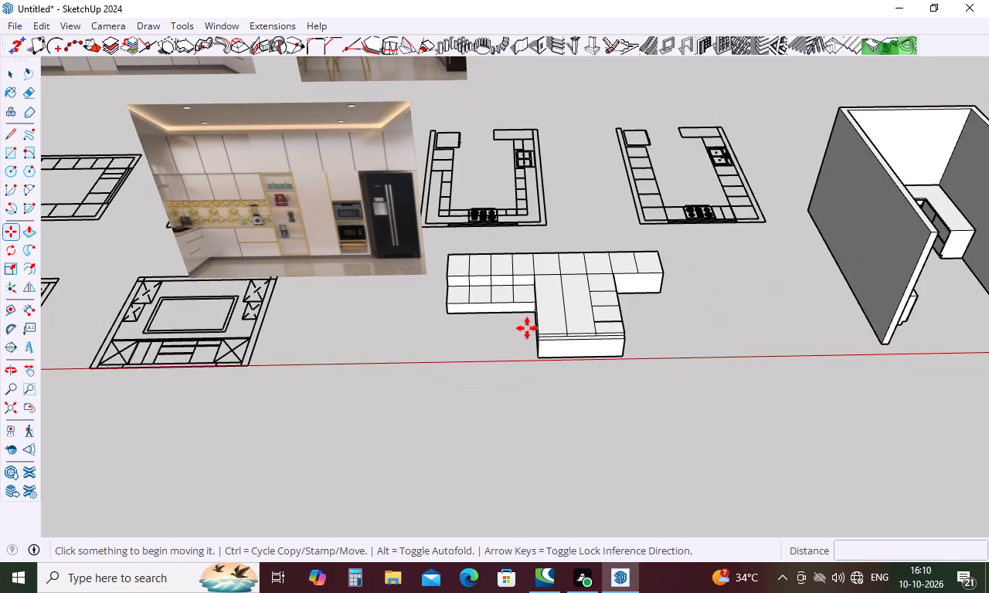
middle_drag(569, 302, 569, 411)
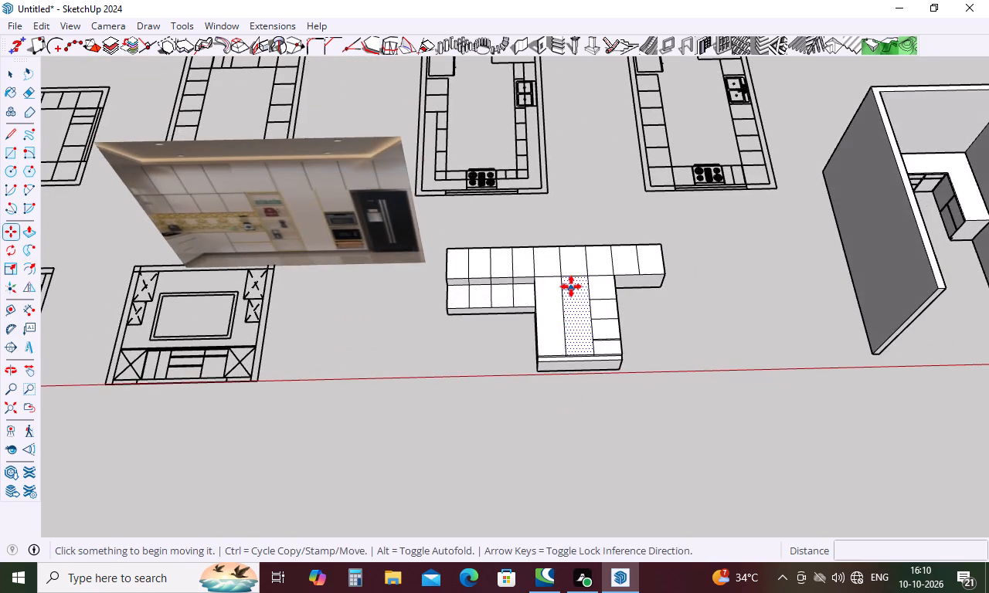
scroll(571, 285, up, 5)
scroll(544, 318, down, 4)
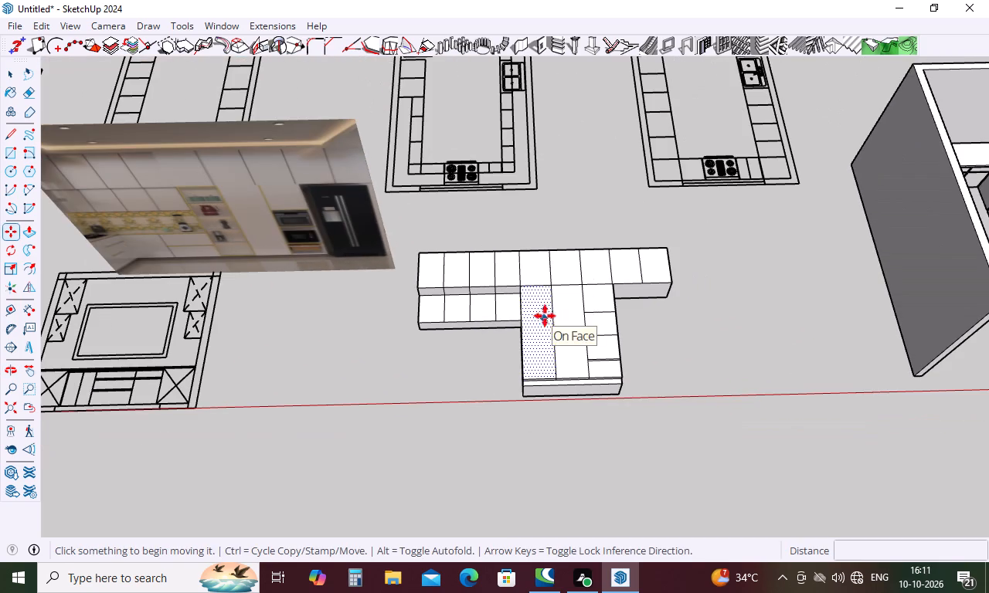
key(Escape)
Make the whole cabinet model of upper cabinets and tall units into a group.
middle_drag(613, 367, 416, 291)
key(space)
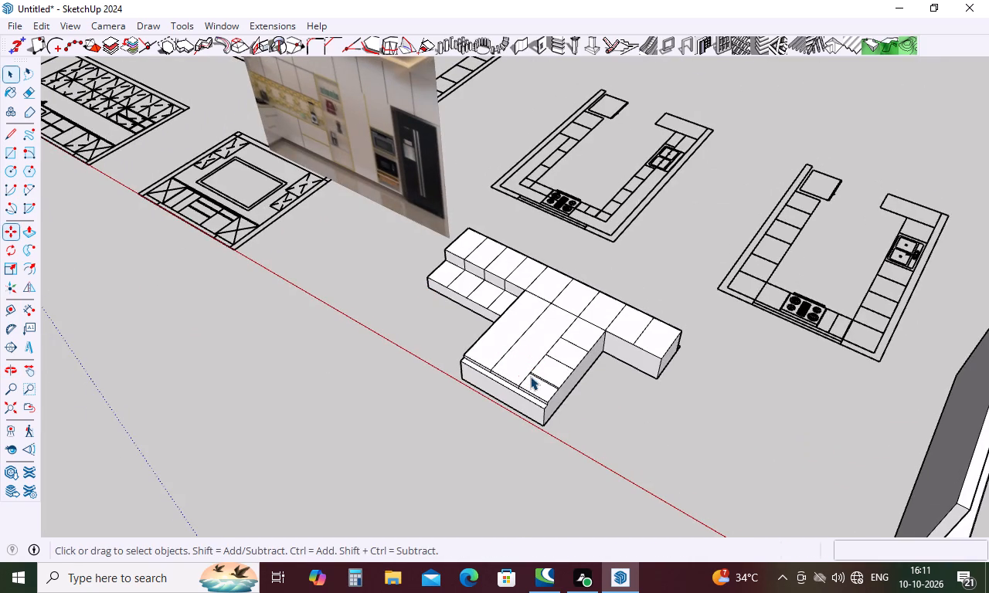
triple_click(532, 371)
double_click(532, 371)
right_click(528, 359)
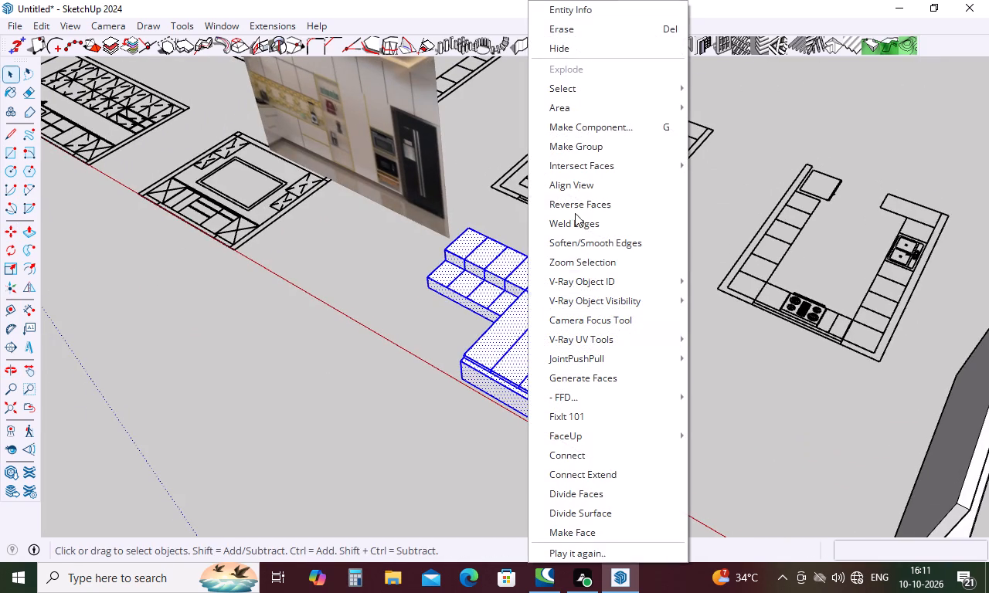
click(576, 146)
key(Escape)
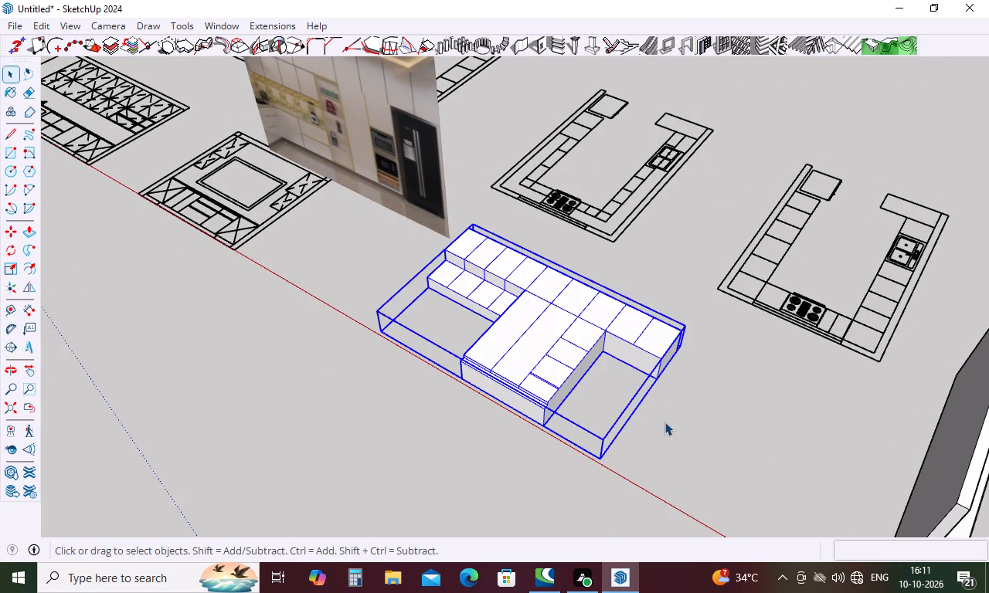
key(Escape)
click(700, 442)
Rotate the cabinet group upright around the red axis, pivoting at the bottom corner of the tall units.
middle_drag(685, 409, 684, 408)
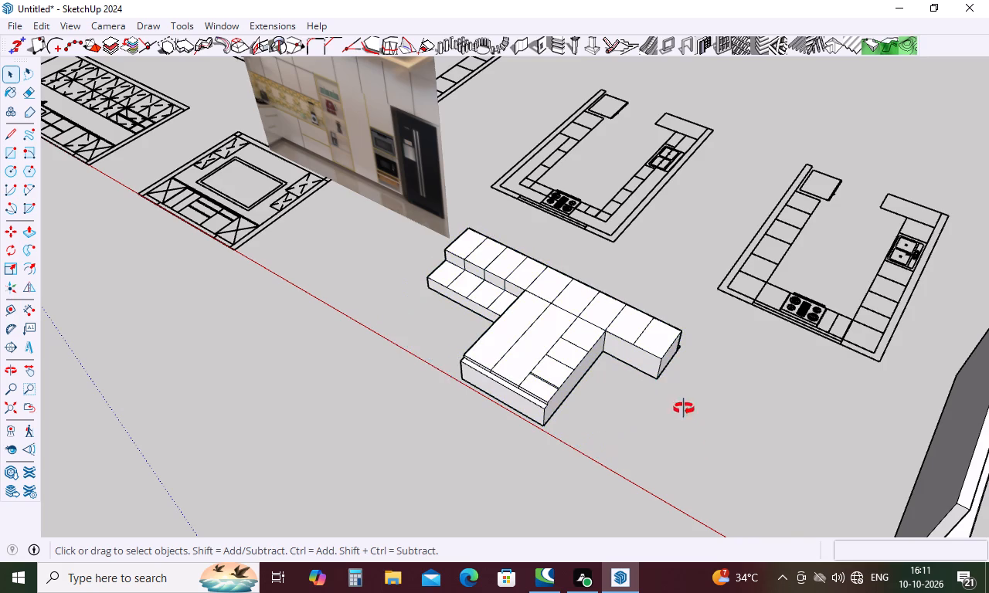
middle_drag(684, 408, 511, 316)
key(q)
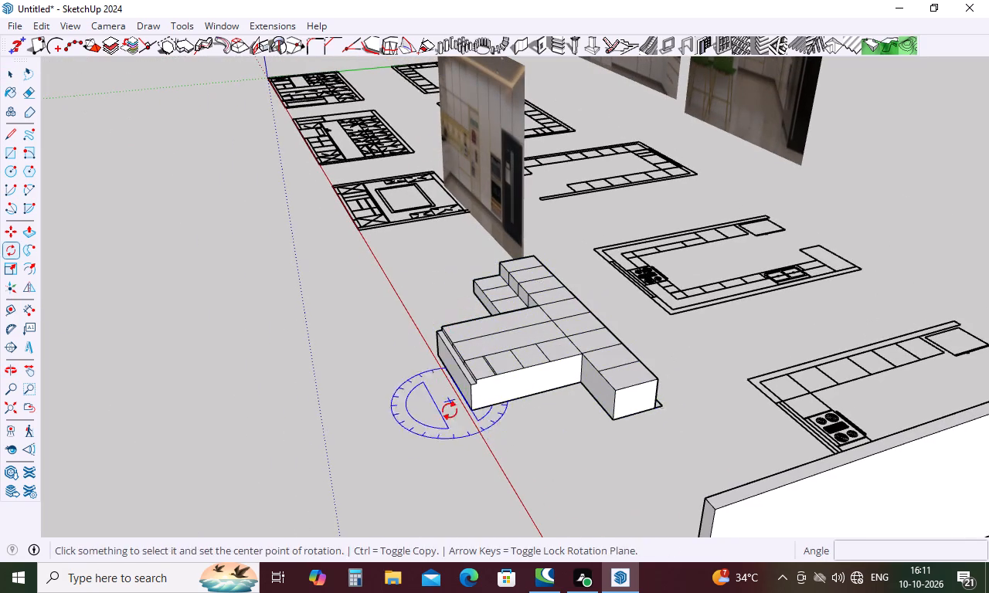
middle_drag(470, 432, 461, 317)
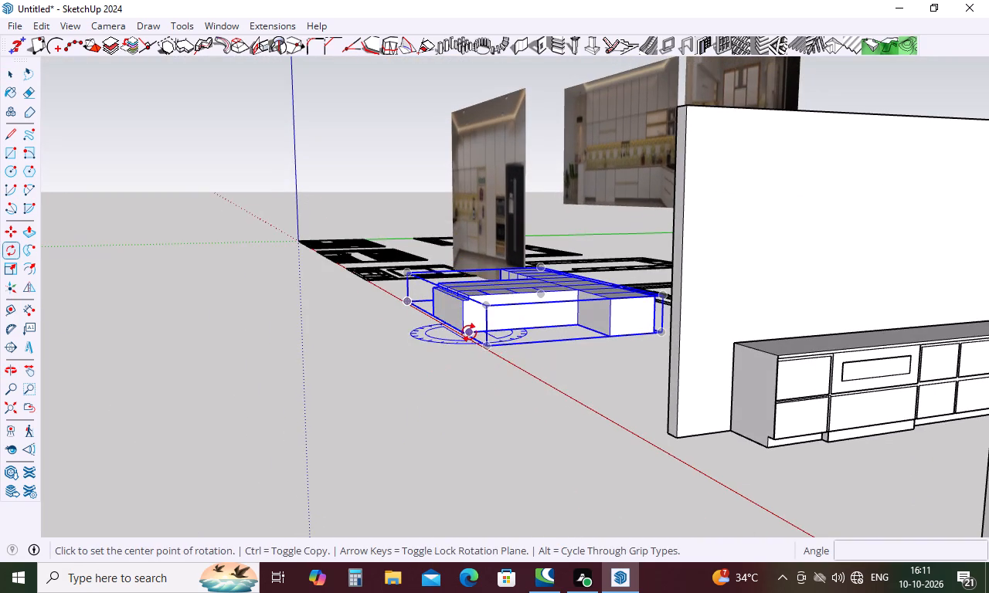
key(Right)
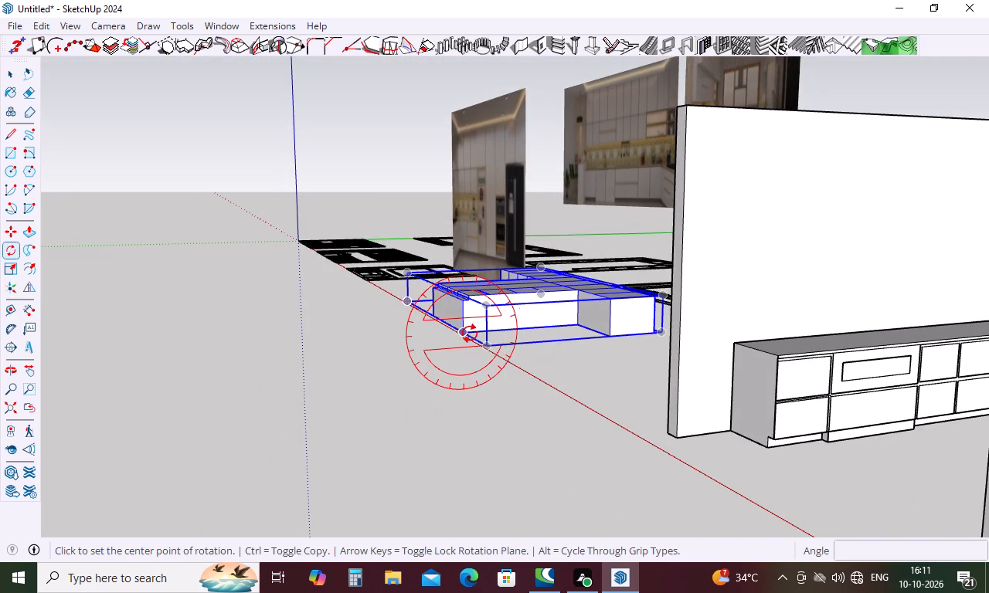
click(471, 333)
click(524, 329)
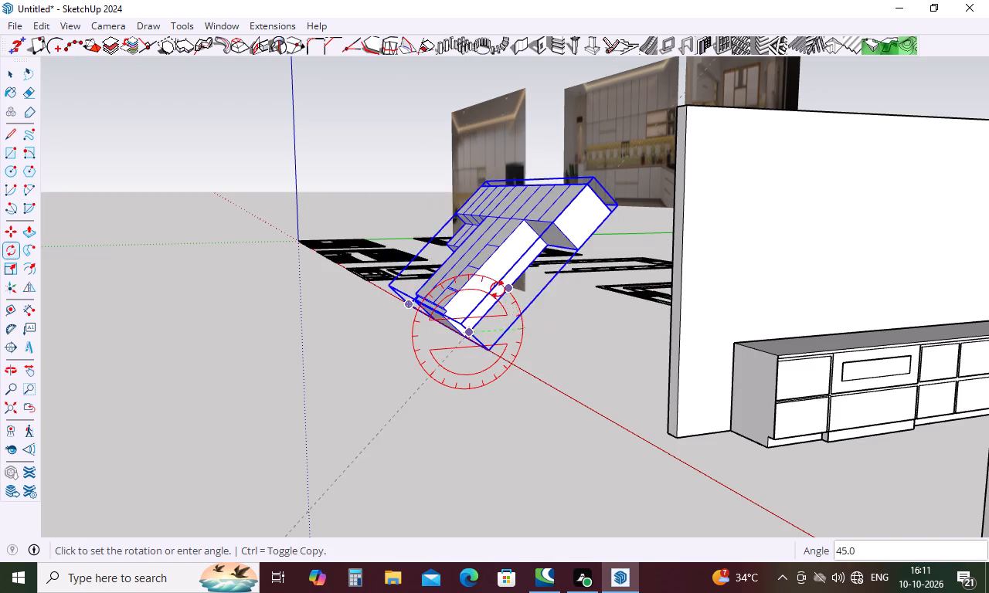
Rotate the tilted kitchen cabinet unit by 90 degrees so that it stands upright.
text(90)
key(Return)
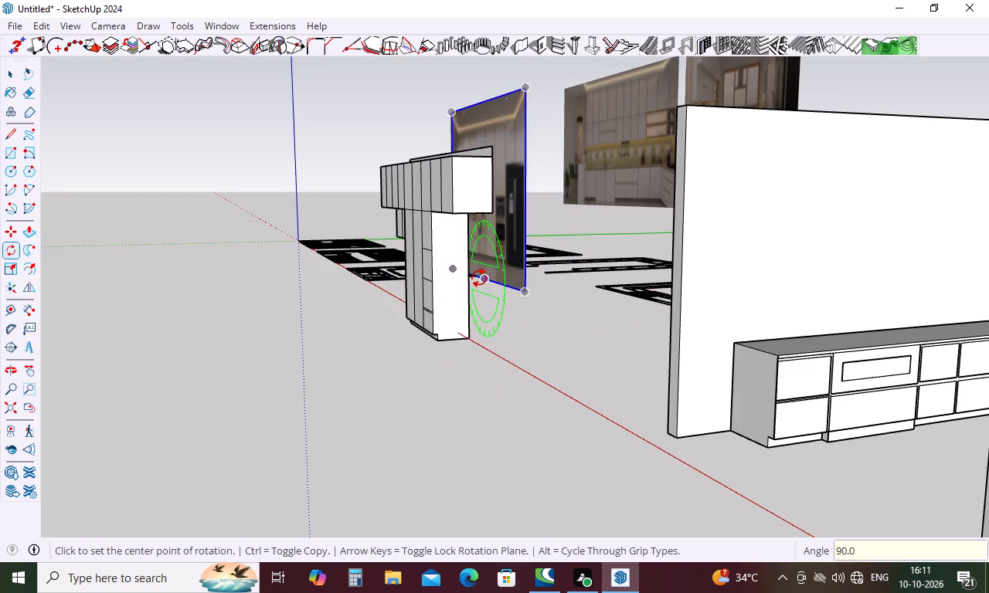
Move the cabinet unit by its bottom corner to the lower corner of the kitchen reference image with the black fridge.
scroll(484, 355, down, 5)
middle_drag(484, 355, 766, 326)
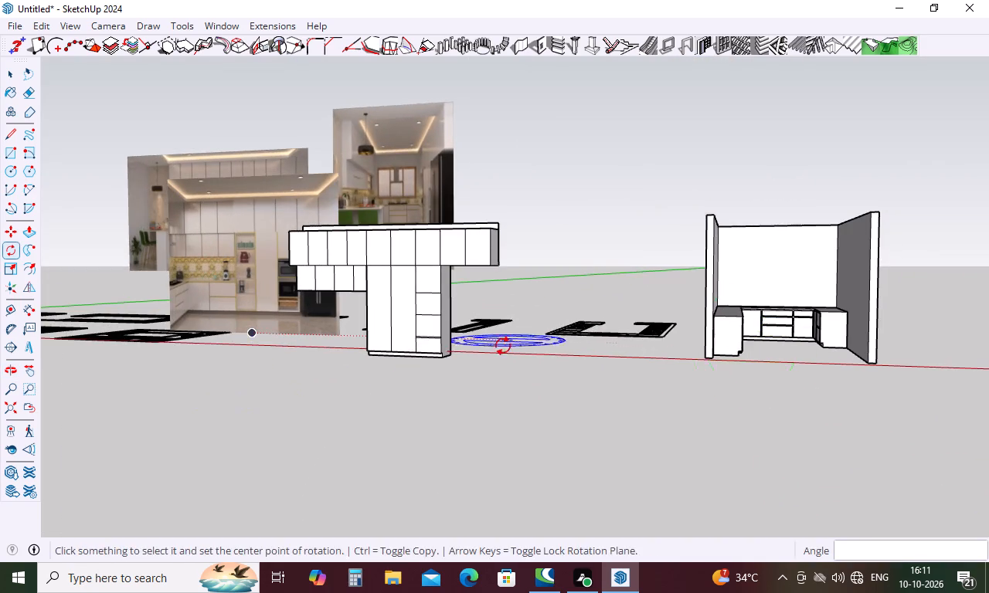
middle_drag(478, 361, 584, 361)
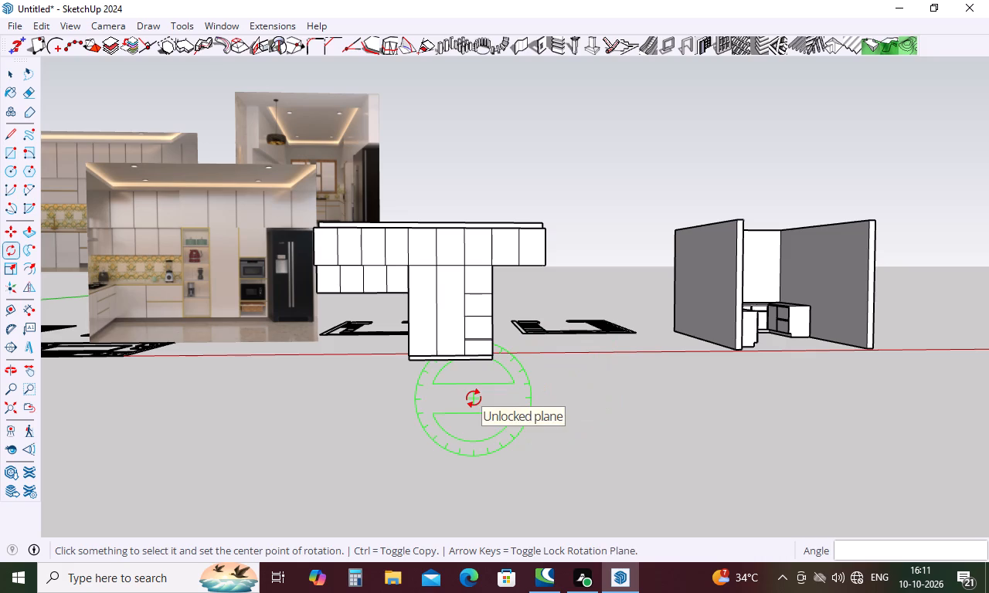
key(space)
key(m)
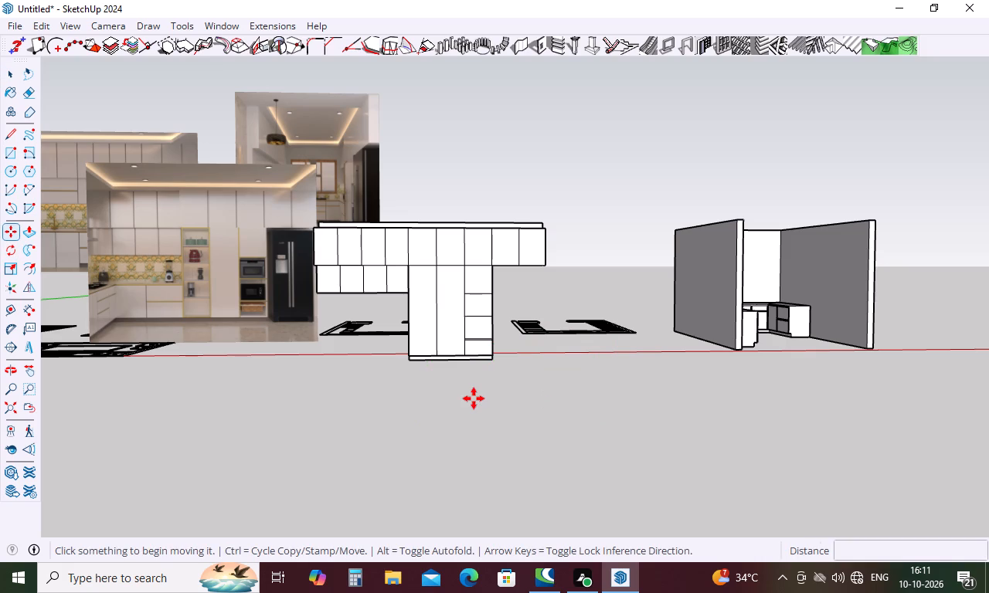
click(409, 360)
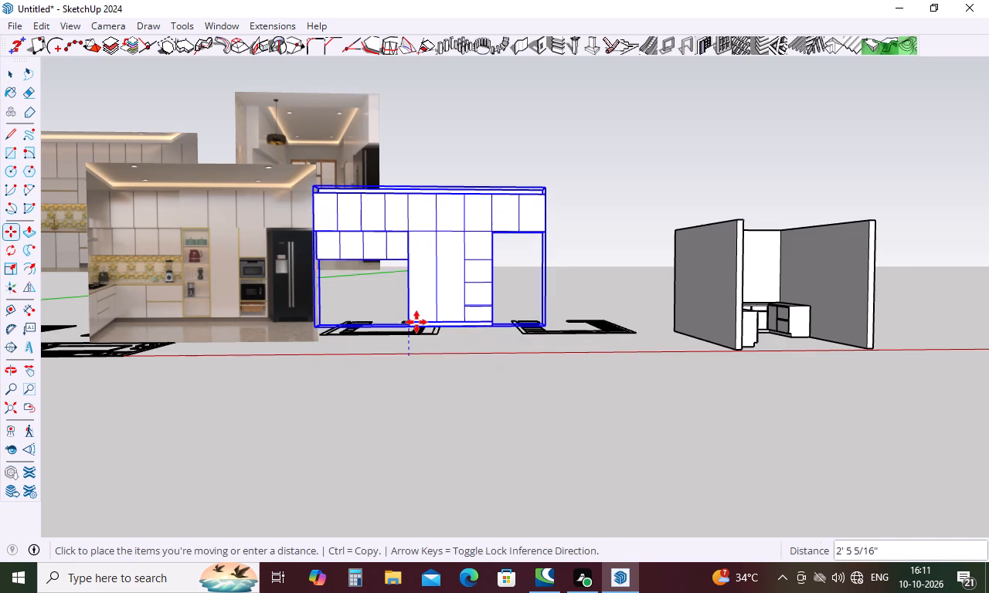
scroll(416, 321, up, 10)
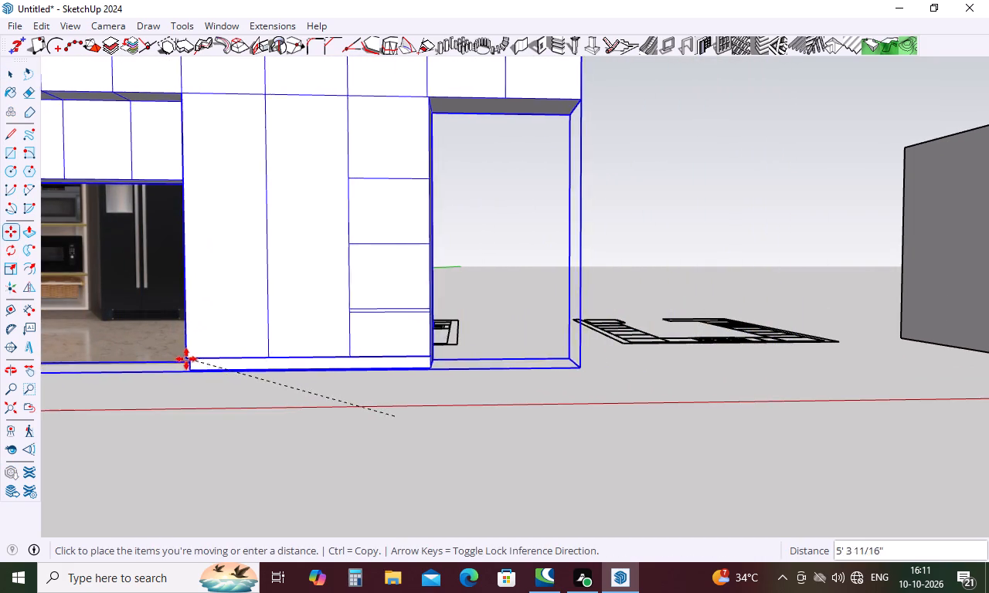
scroll(207, 354, up, 20)
scroll(207, 354, up, 3)
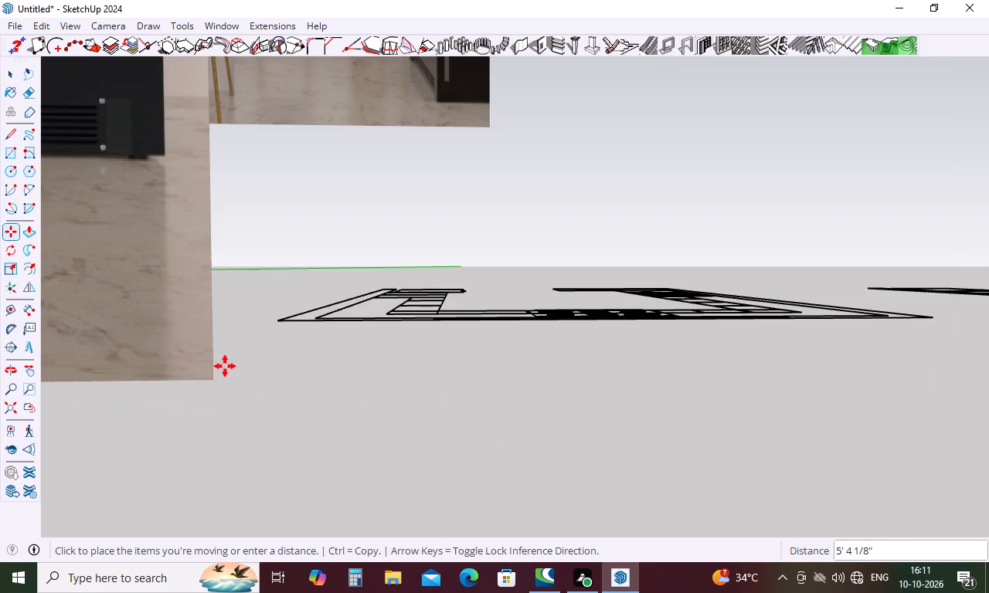
click(217, 381)
click(215, 380)
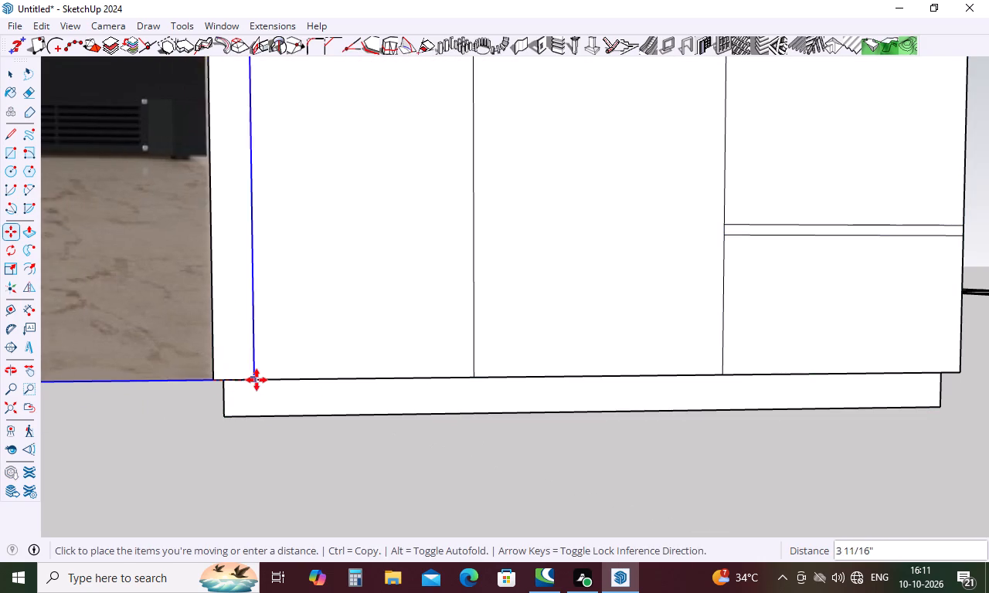
click(196, 382)
Shift the cabinet unit along the red axis until it stands clear beside the fridge reference image.
click(214, 378)
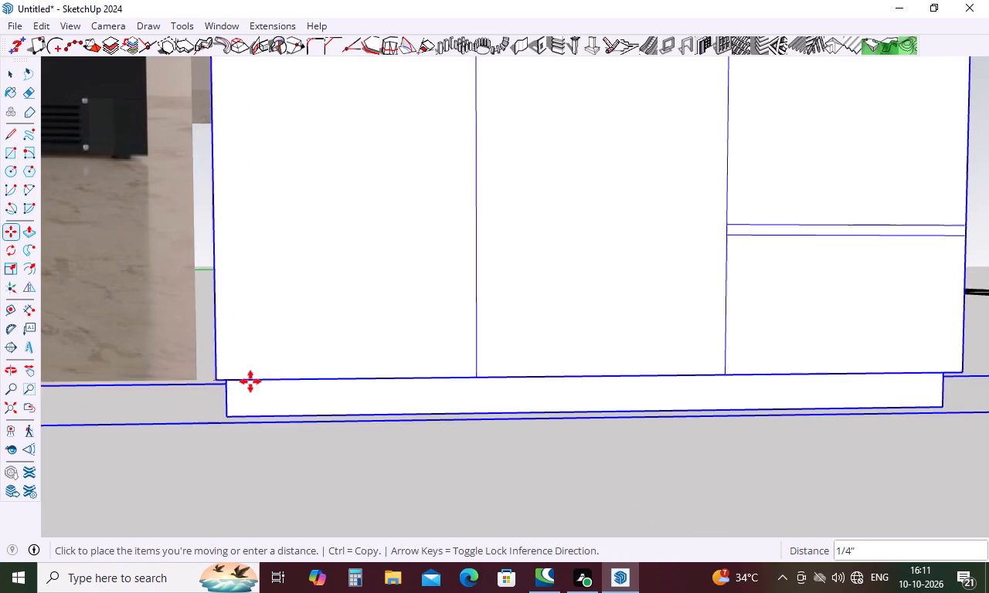
click(536, 369)
scroll(536, 369, down, 9)
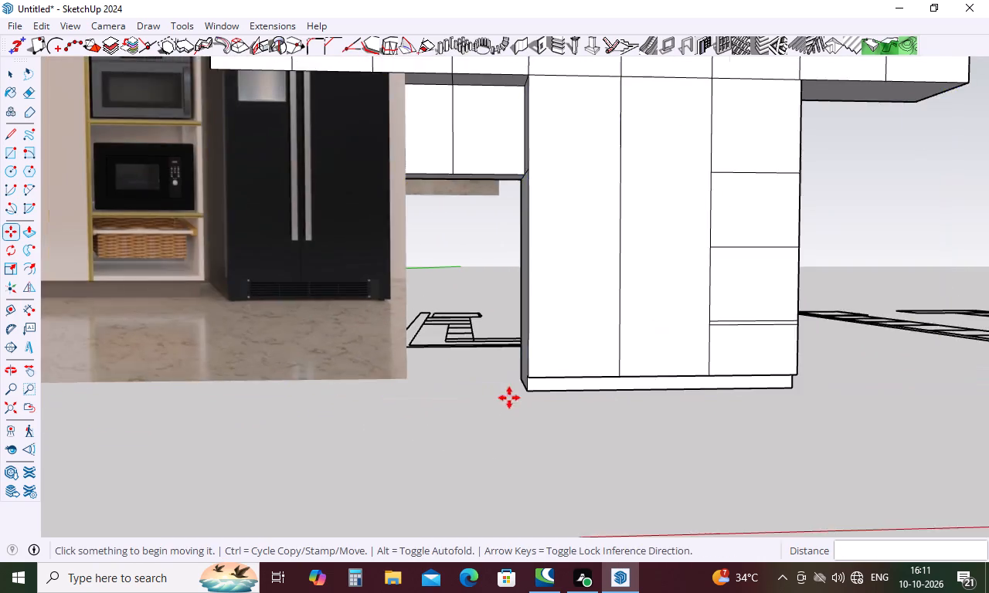
scroll(509, 398, down, 7)
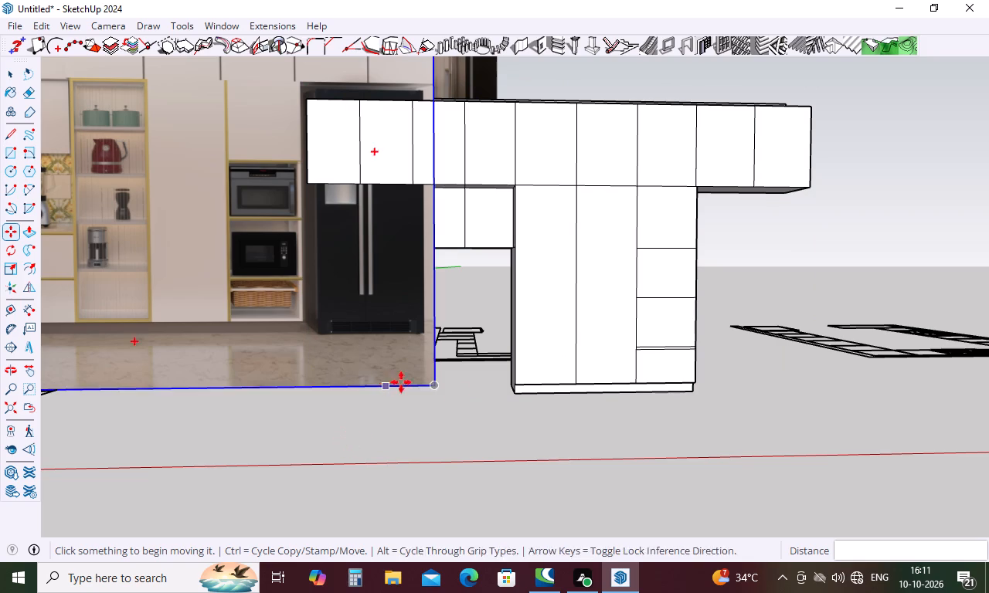
click(517, 395)
click(643, 383)
scroll(603, 384, down, 5)
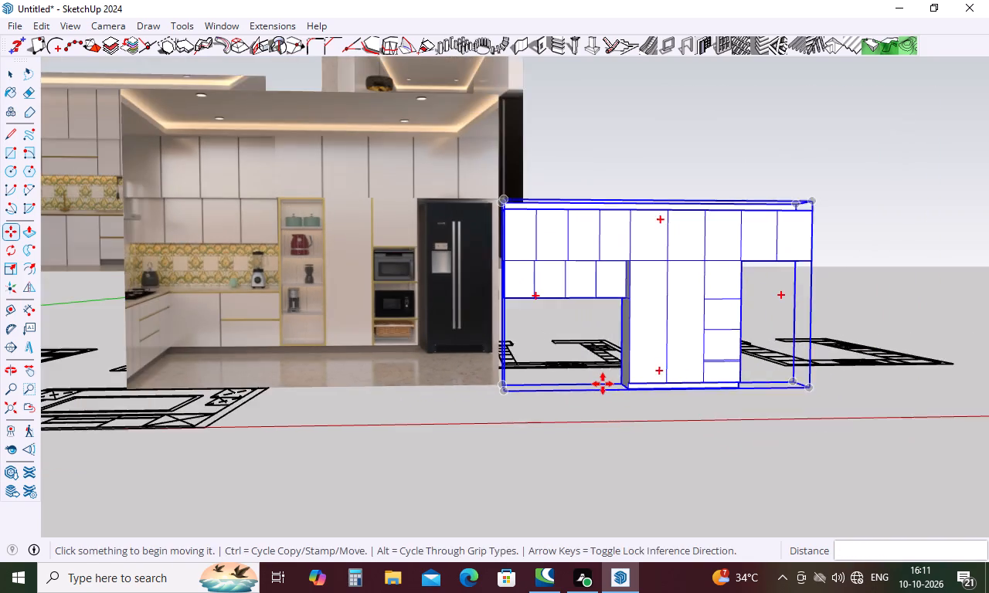
middle_drag(600, 393, 583, 473)
scroll(542, 382, down, 4)
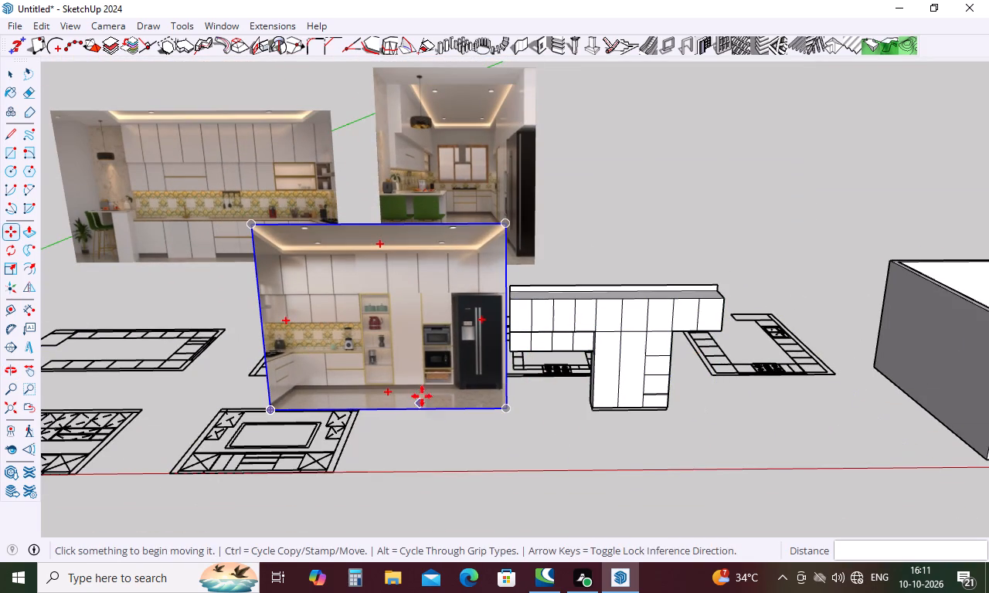
key(space)
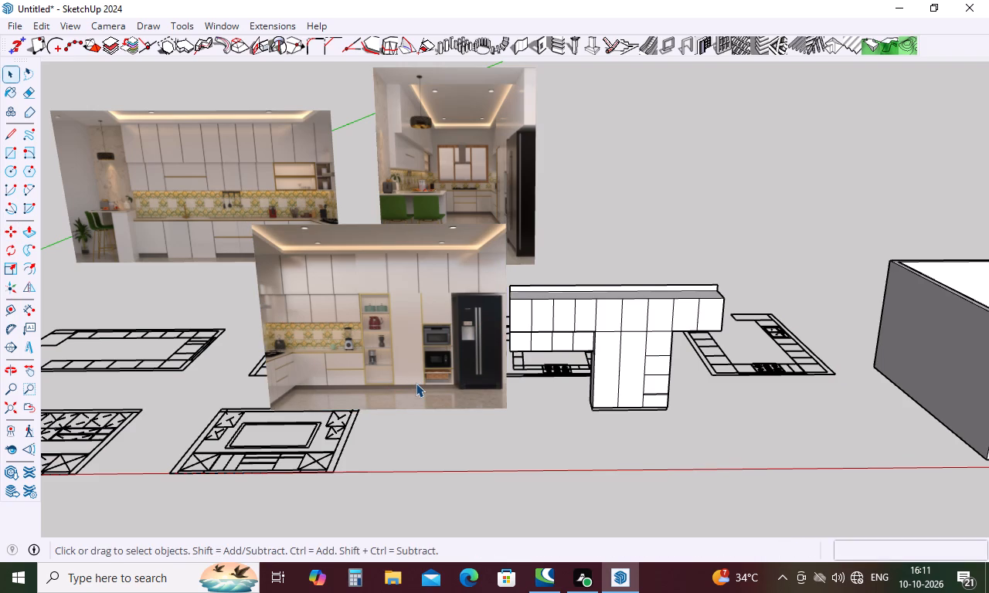
Place a vertical guide 0.5" to the left of the first door line on the upper cabinet row.
scroll(422, 349, down, 1)
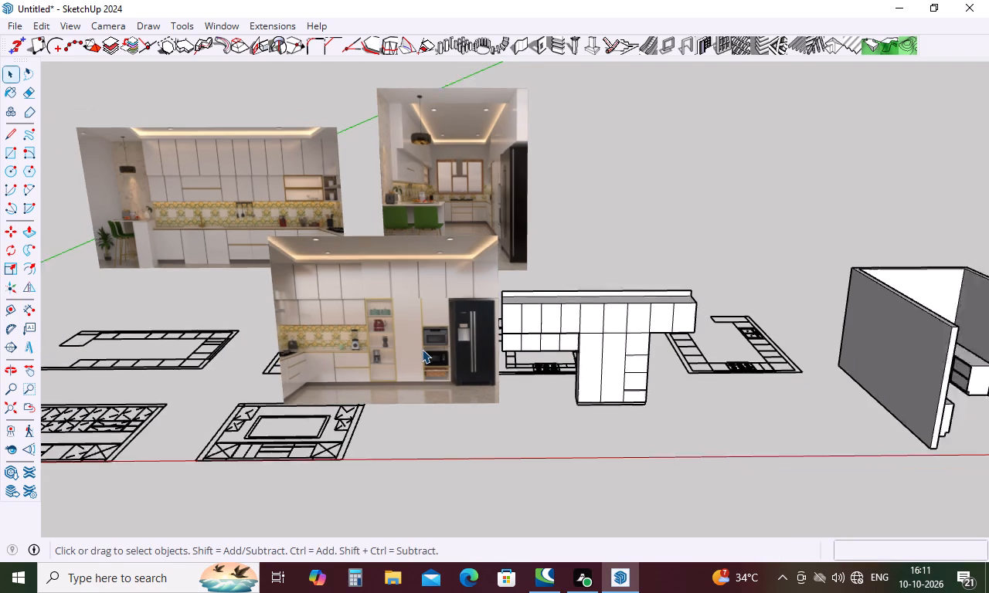
scroll(422, 349, down, 1)
middle_drag(477, 396, 497, 330)
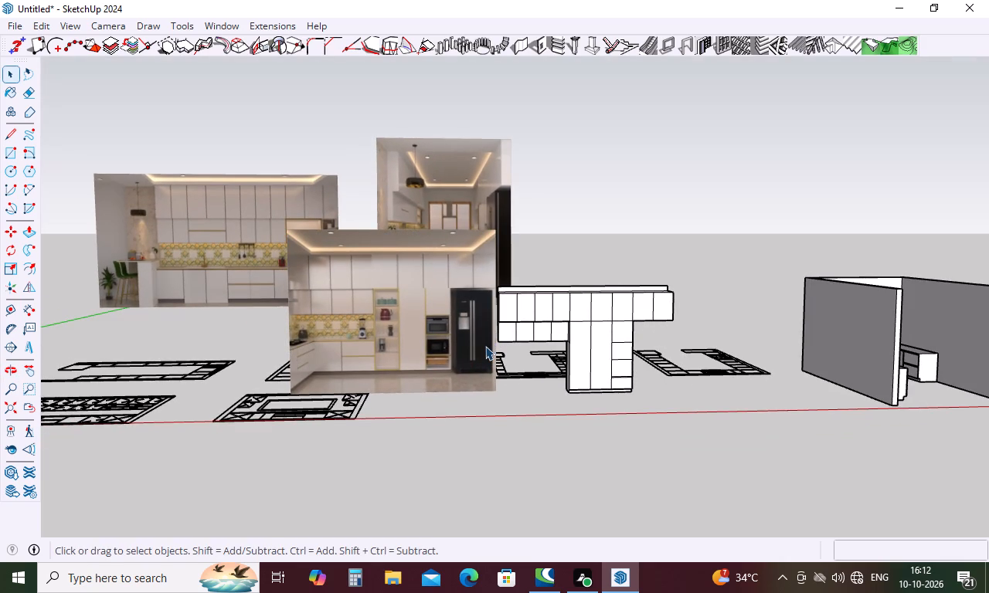
scroll(599, 354, up, 2)
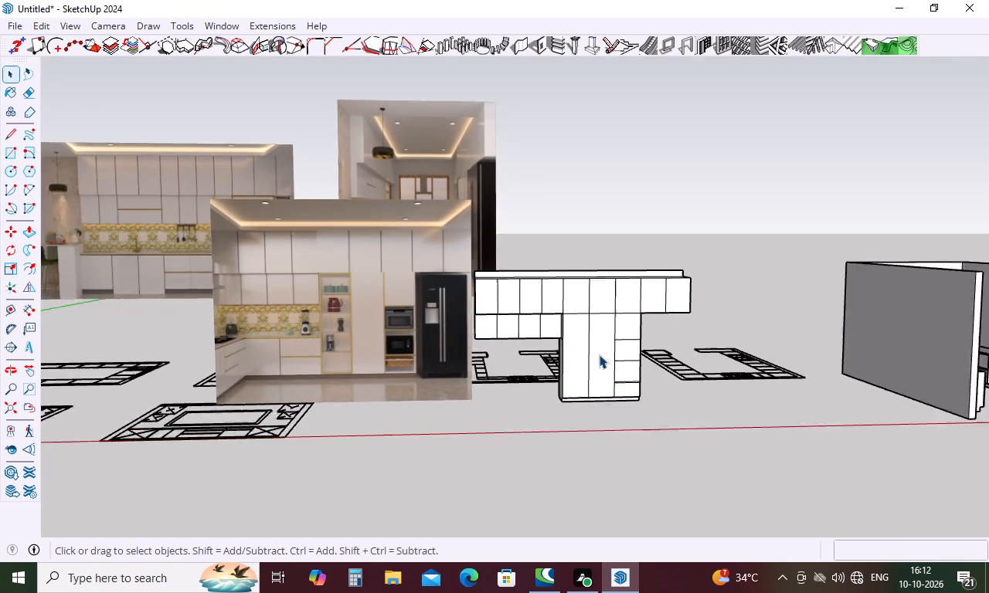
scroll(599, 354, up, 1)
key(Escape)
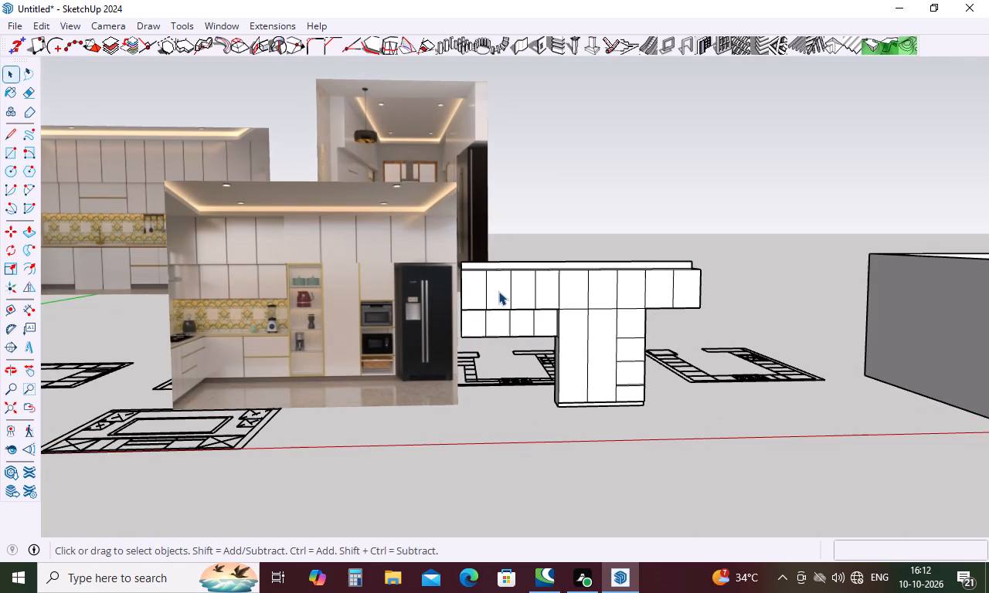
key(t)
scroll(492, 286, up, 5)
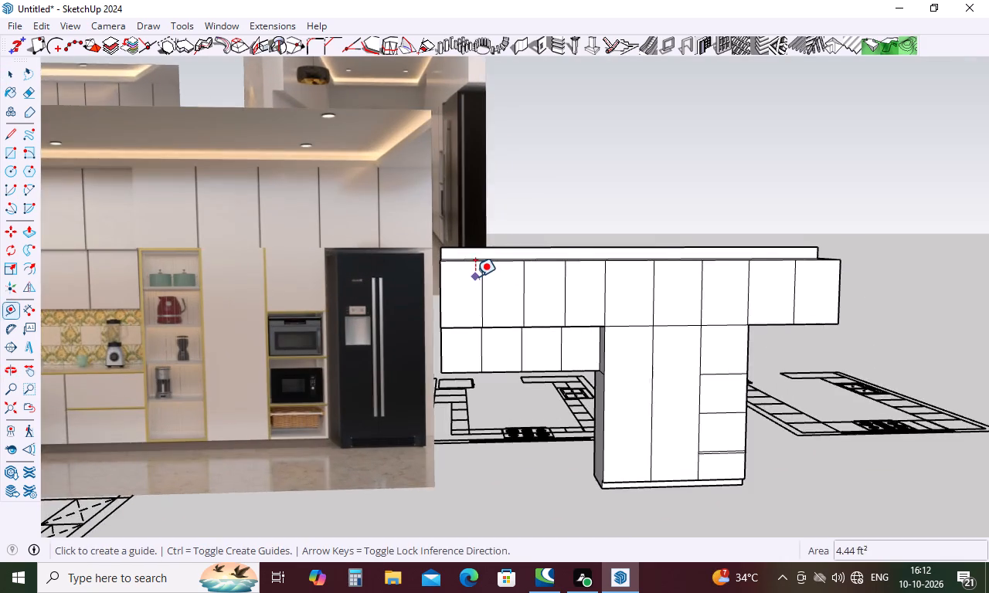
scroll(475, 276, up, 2)
scroll(491, 284, down, 4)
click(485, 296)
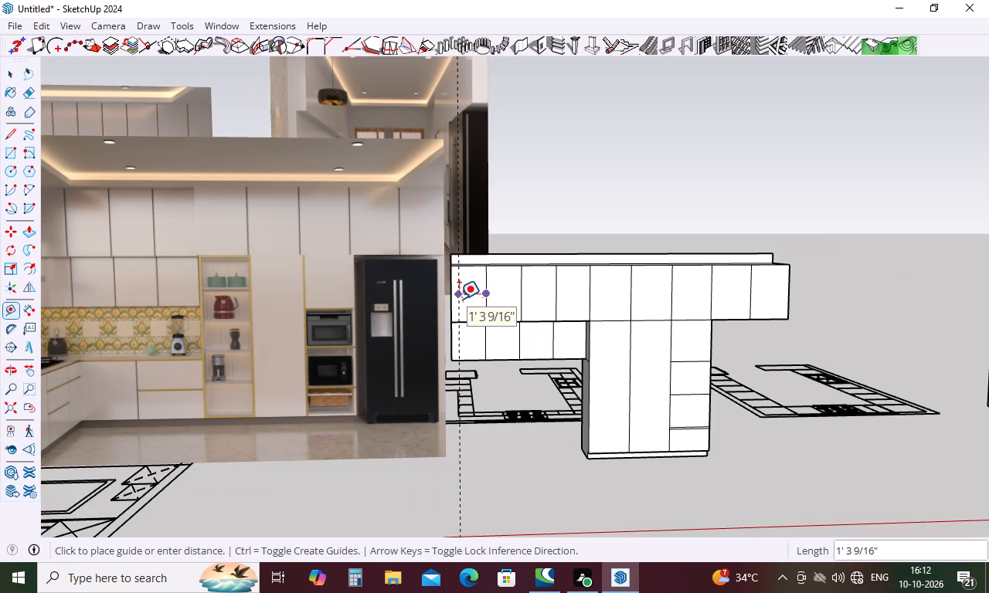
scroll(481, 293, up, 7)
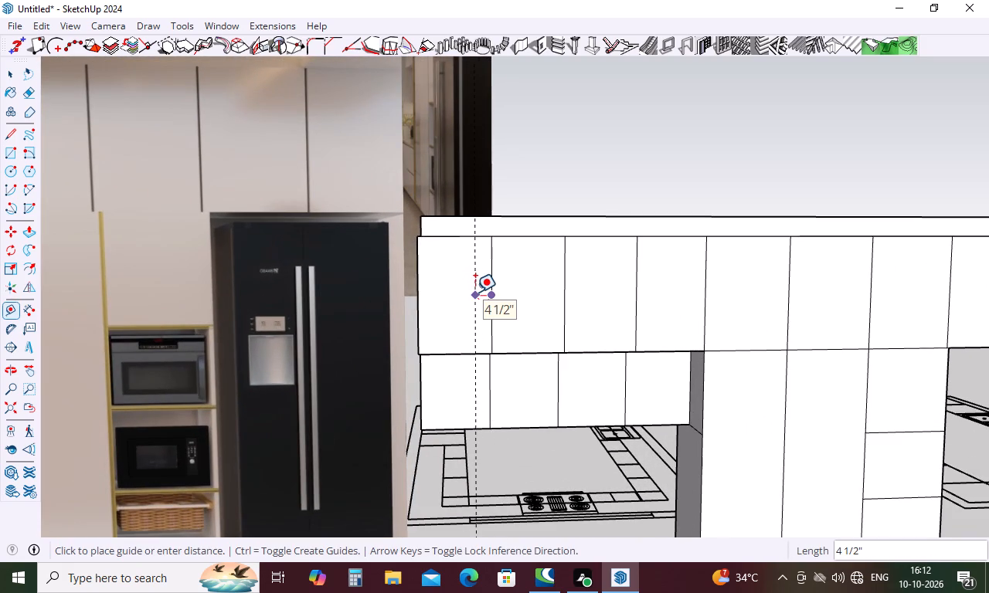
key(period)
key(5)
key(Return)
Place a second vertical guide 0.5" to the right of the first door line on the upper cabinets.
scroll(491, 283, up, 2)
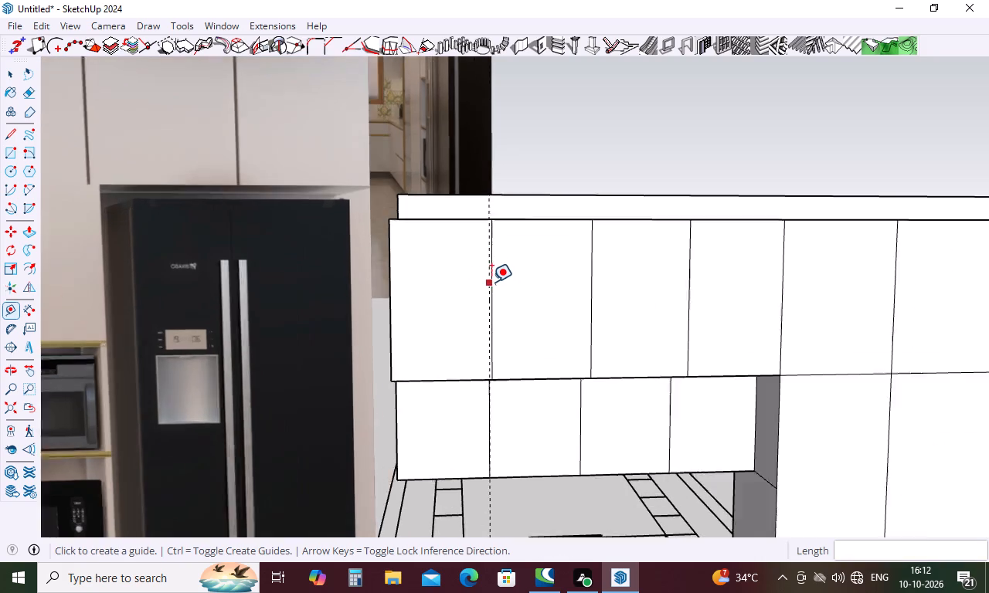
scroll(491, 282, up, 6)
click(495, 276)
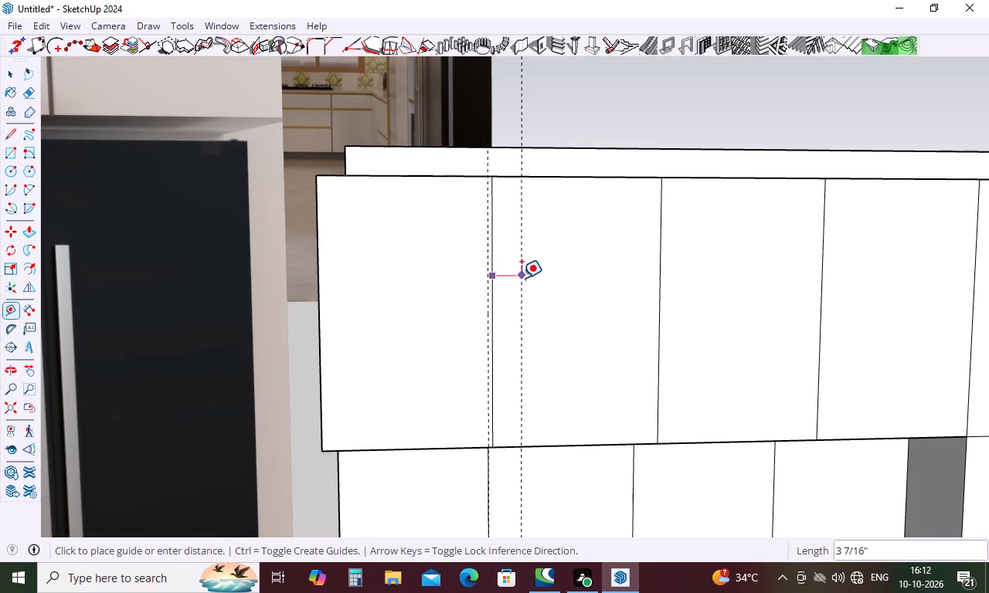
text(.5)
key(Return)
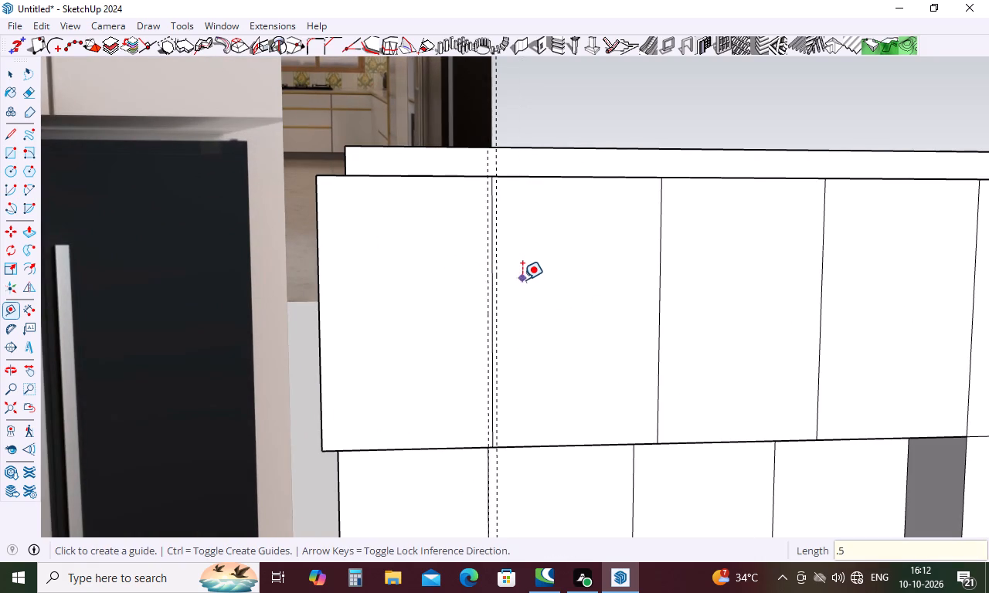
Place vertical guides 0.5" to either side of the second door line on the upper cabinets.
click(660, 266)
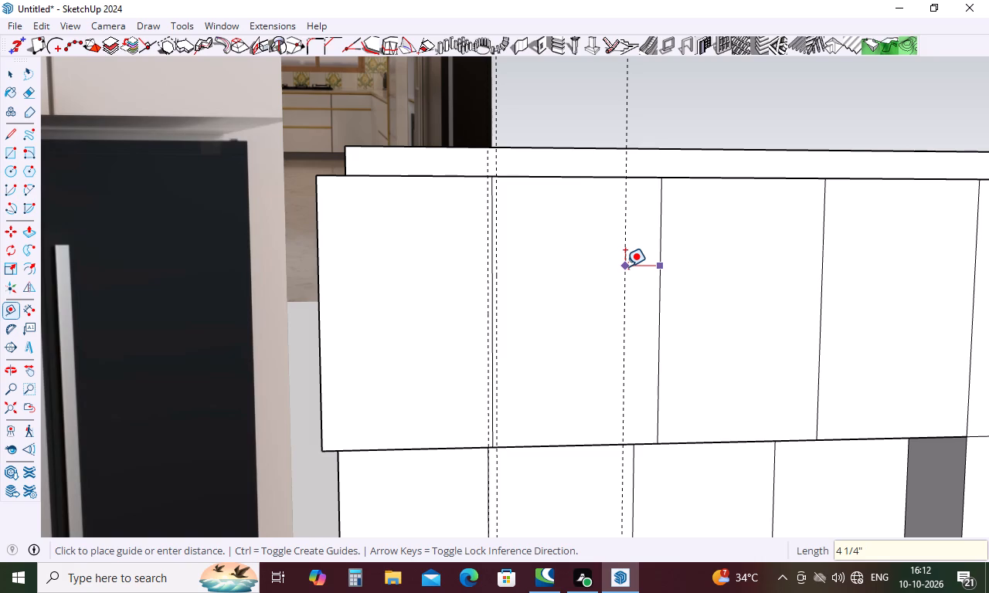
key(period)
key(5)
key(Return)
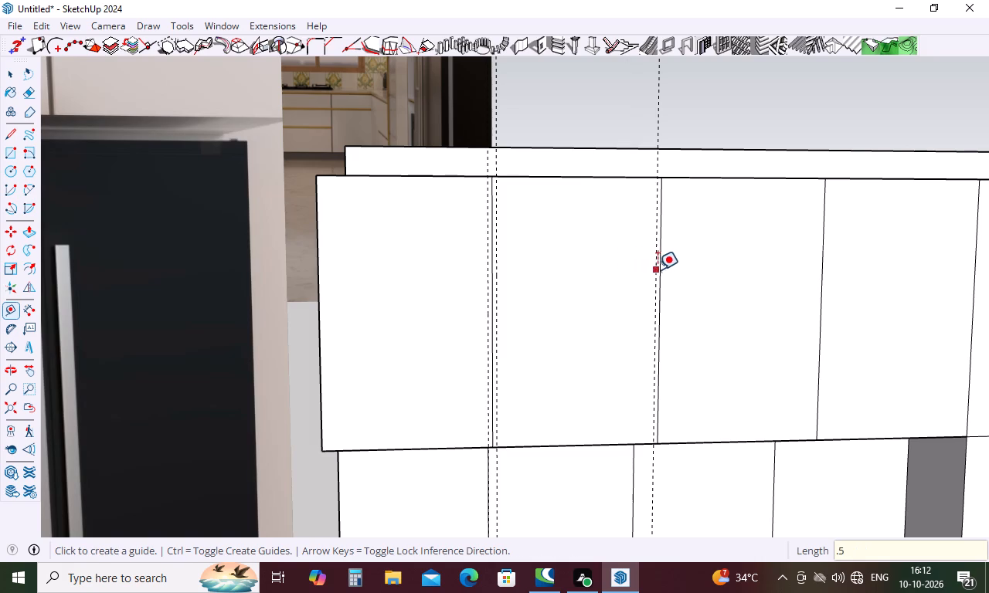
click(664, 266)
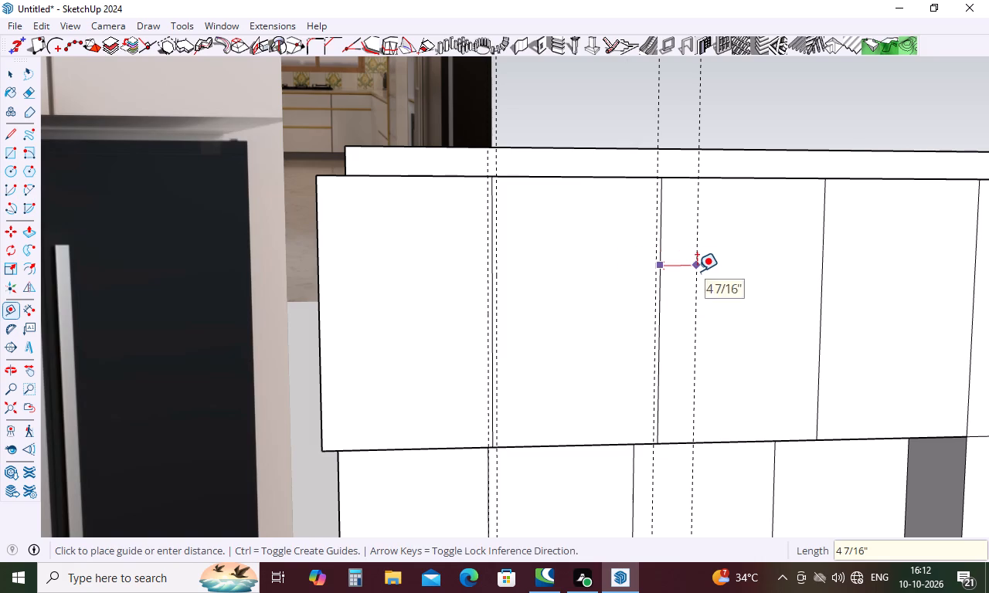
key(period)
key(5)
key(Return)
Place a vertical guide 0.5" to the left of the third door line on the upper cabinets.
scroll(593, 288, down, 5)
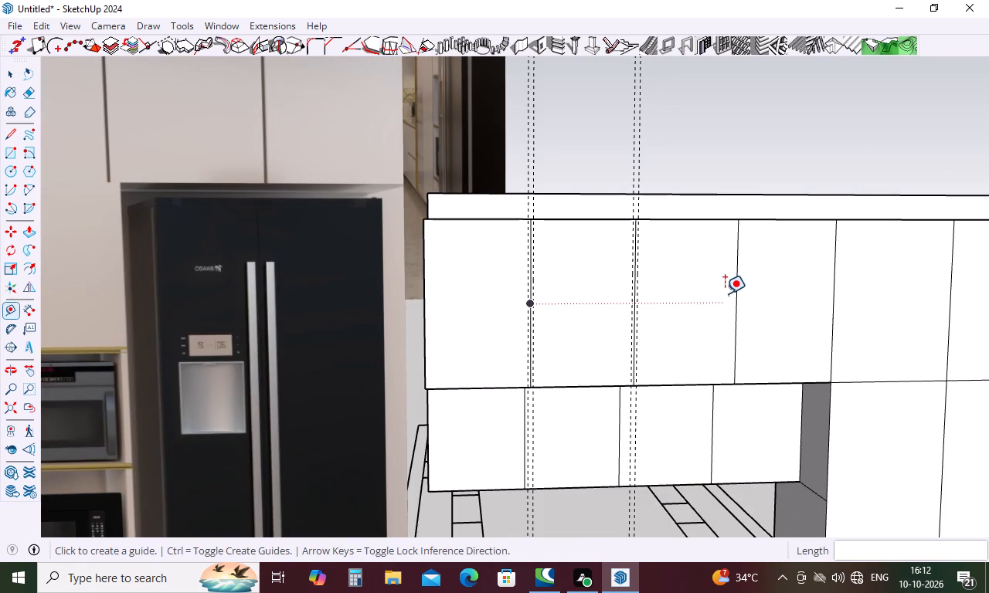
click(730, 286)
key(Escape)
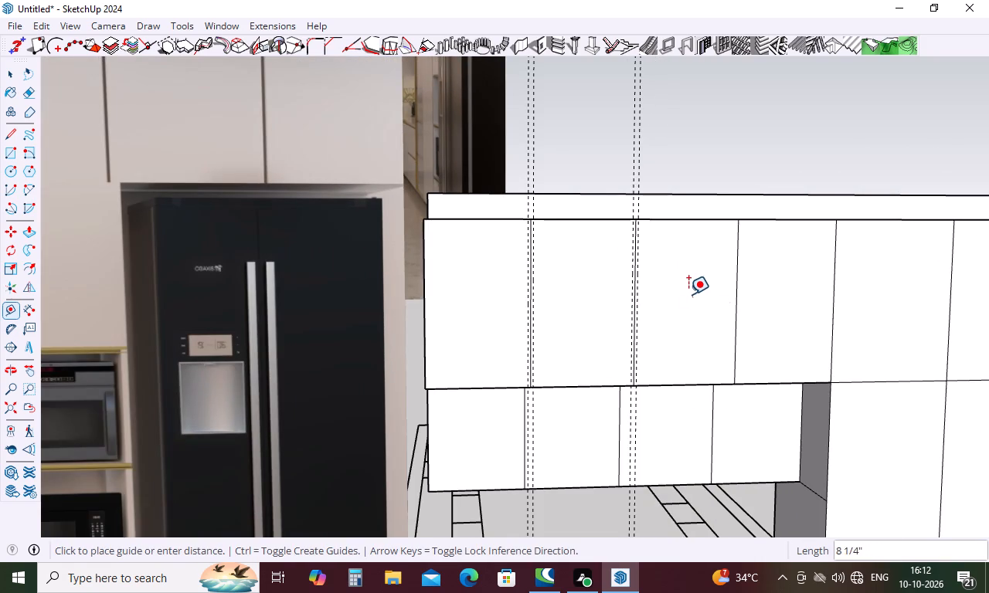
key(t)
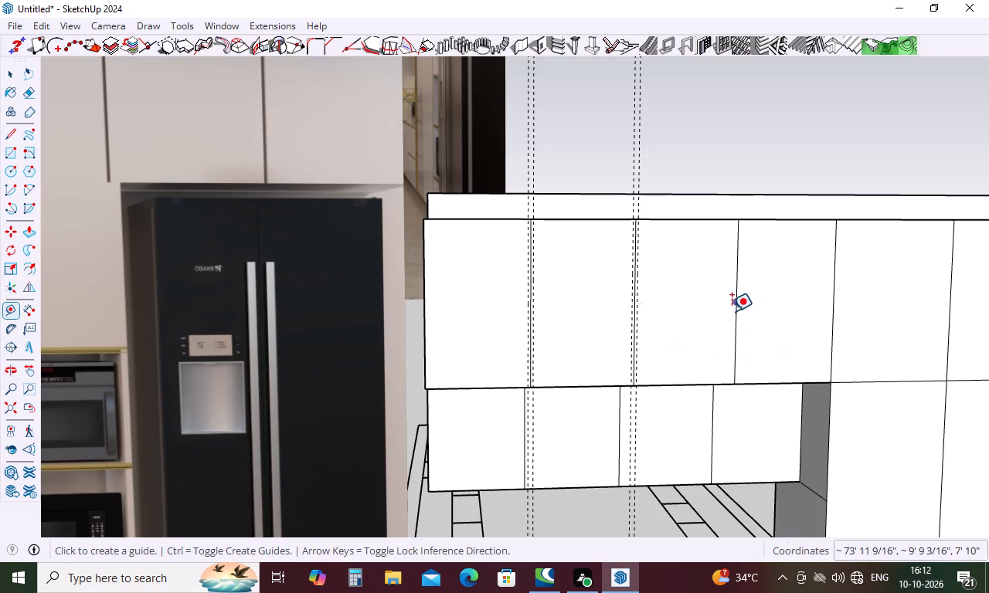
click(737, 311)
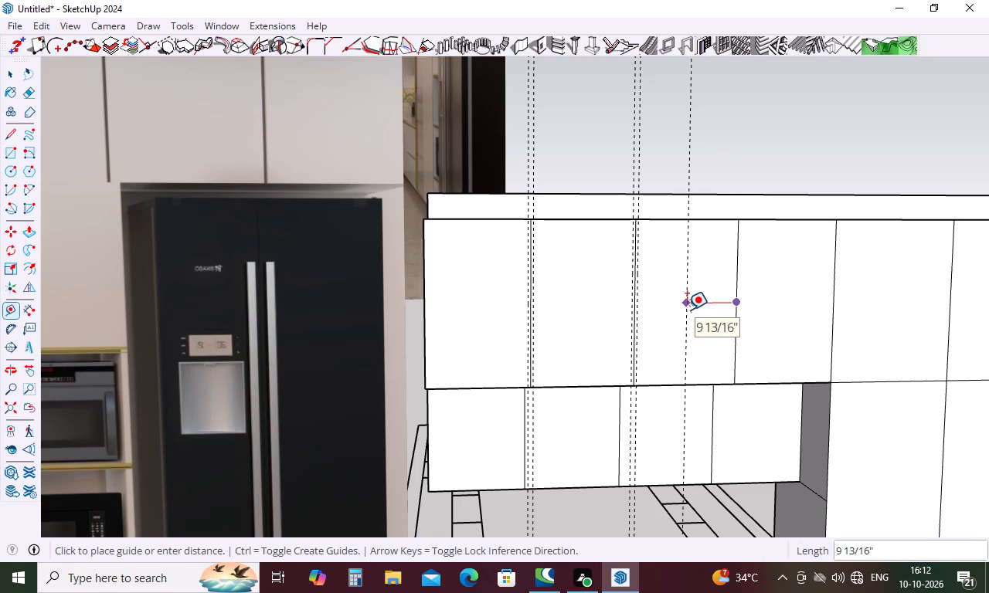
text(.5)
key(Return)
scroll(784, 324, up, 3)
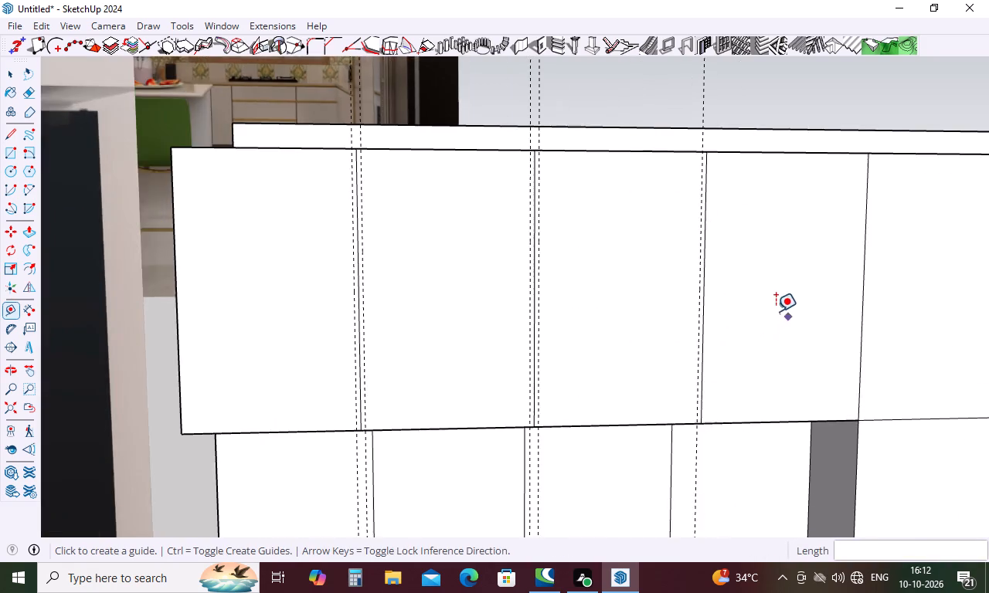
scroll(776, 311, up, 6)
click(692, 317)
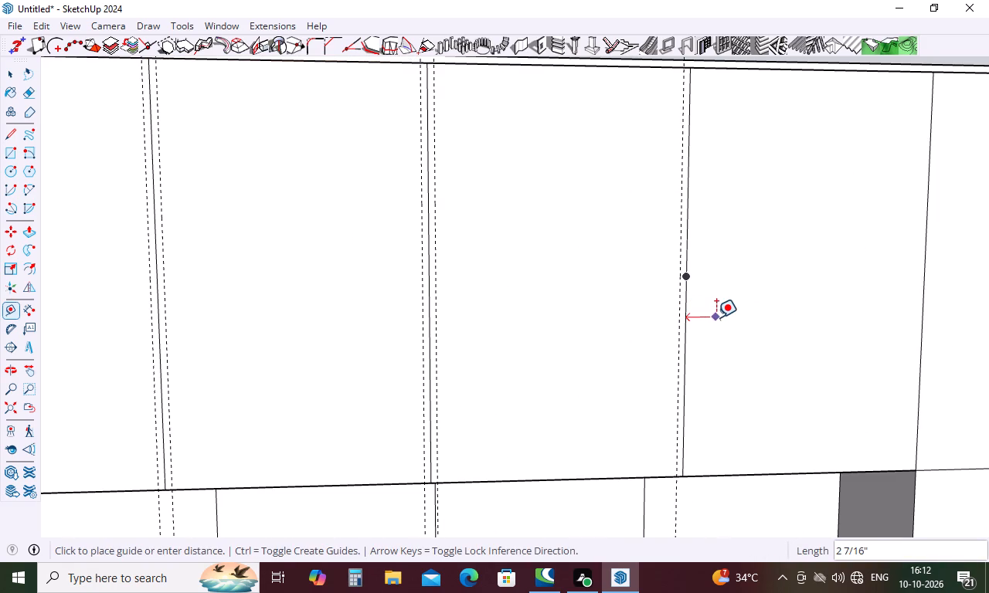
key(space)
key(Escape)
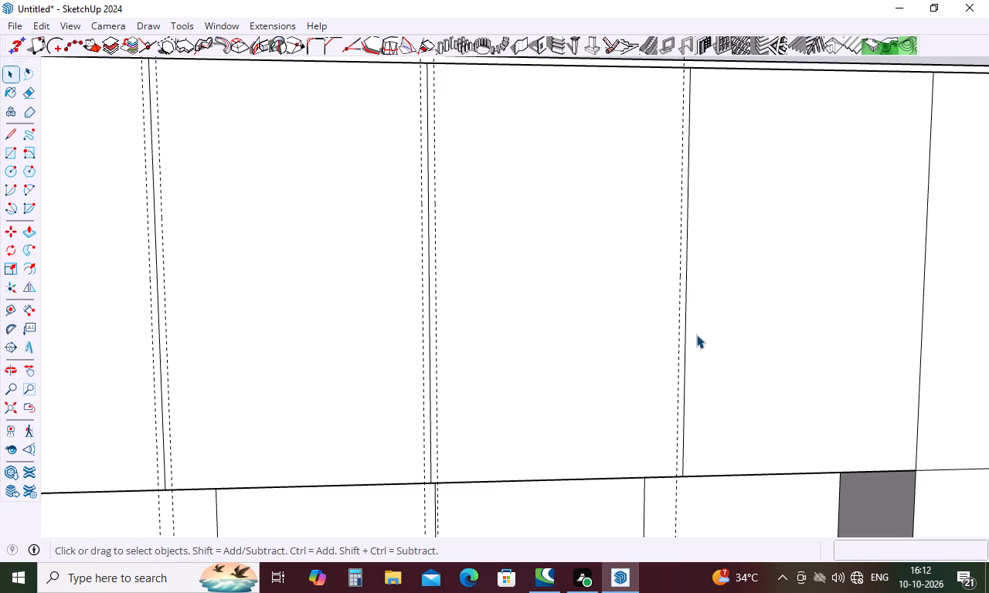
Place a vertical guide 0.5" to the right of the third door line on the upper cabinets.
key(t)
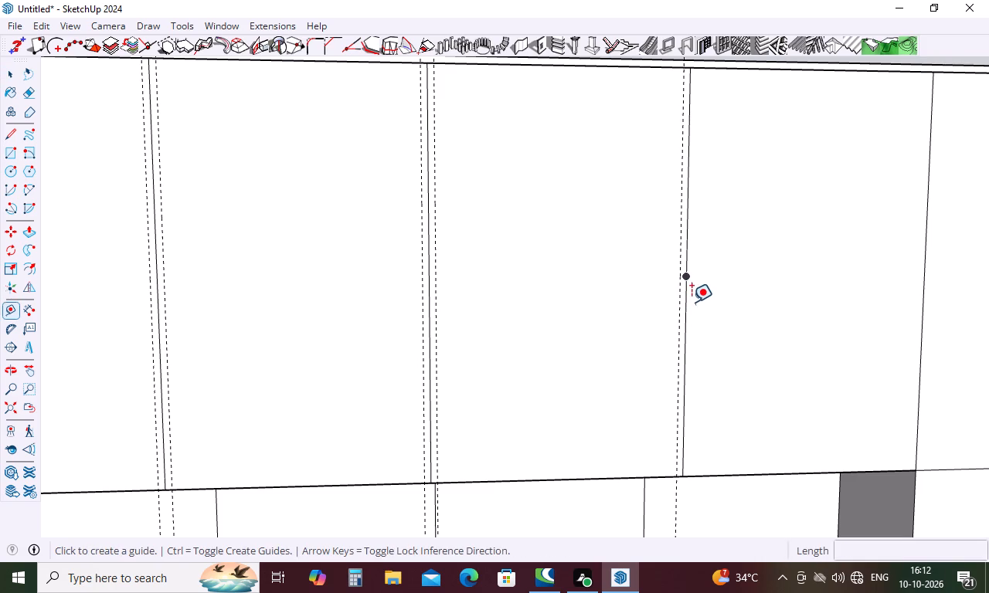
click(698, 291)
key(Escape)
key(t)
click(686, 368)
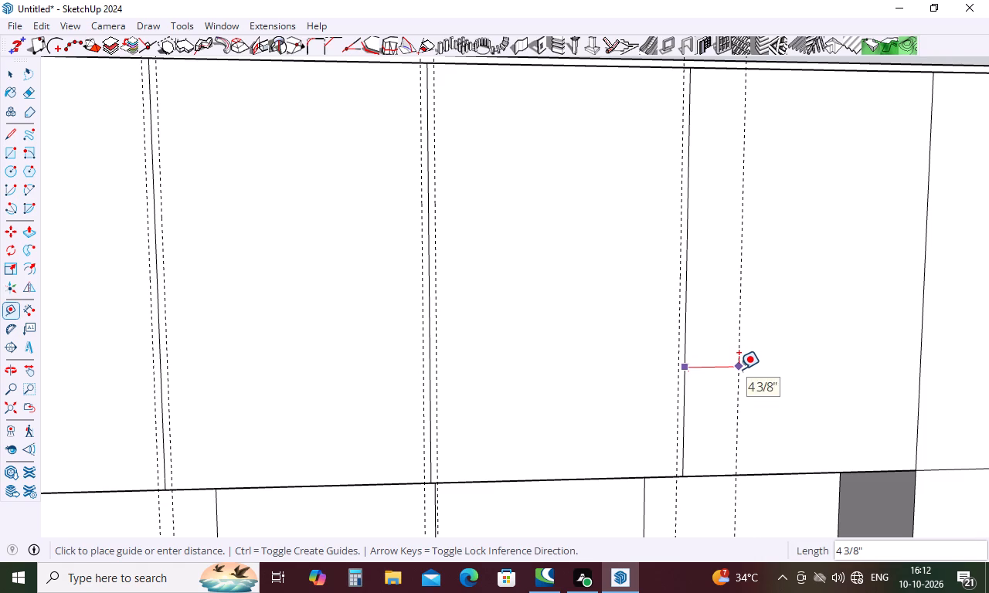
key(period)
key(5)
key(Return)
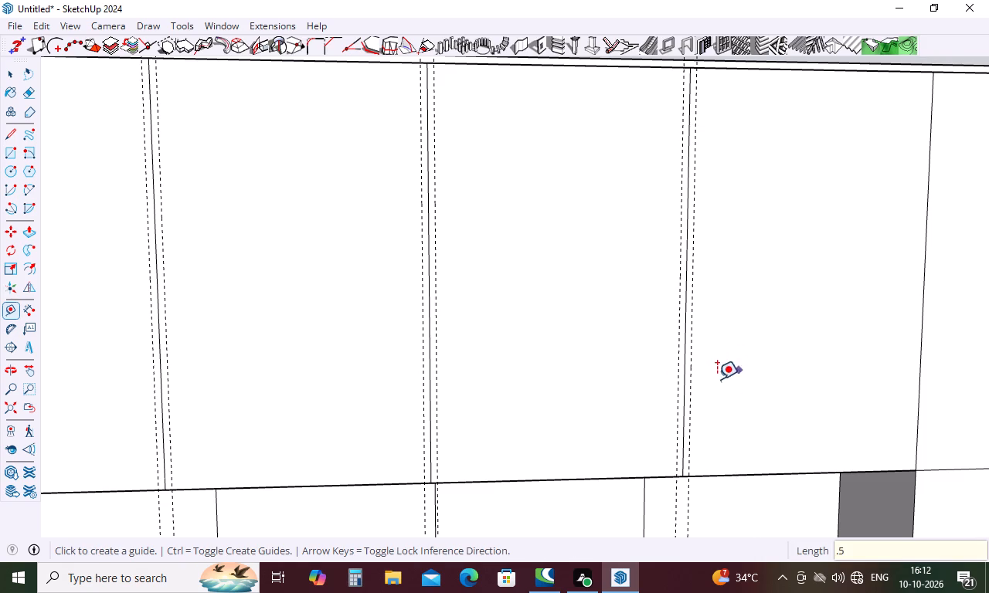
Place vertical guides 0.5" to either side of the fourth door line on the upper cabinets.
scroll(573, 368, down, 8)
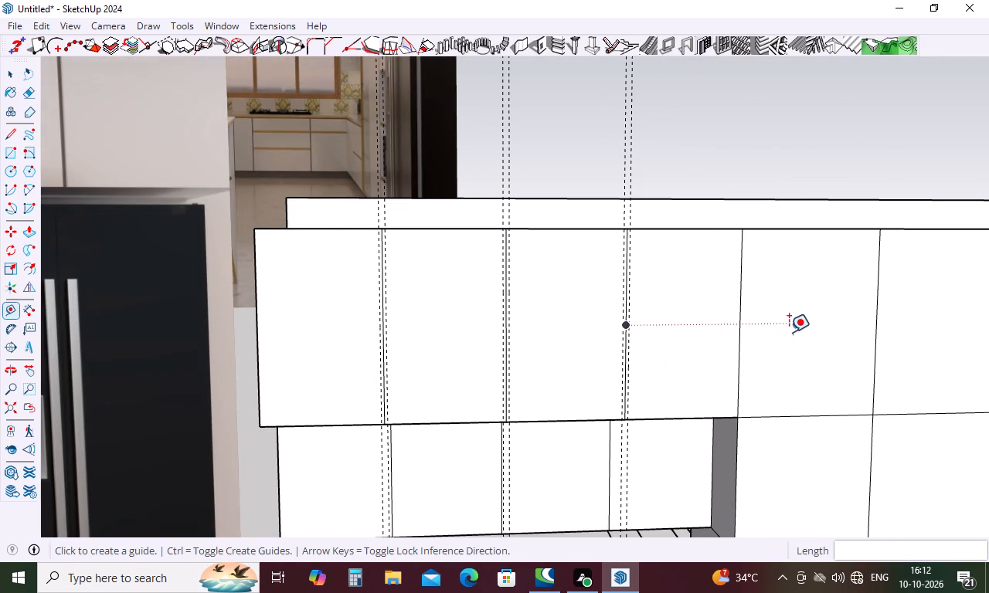
scroll(789, 332, up, 3)
click(724, 302)
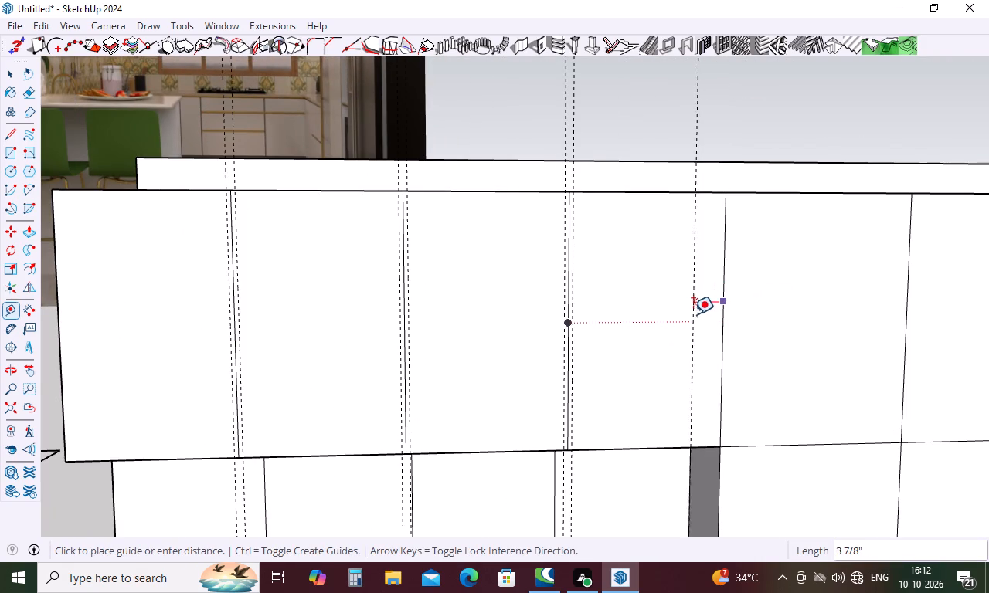
text(.5)
key(Return)
scroll(726, 313, up, 5)
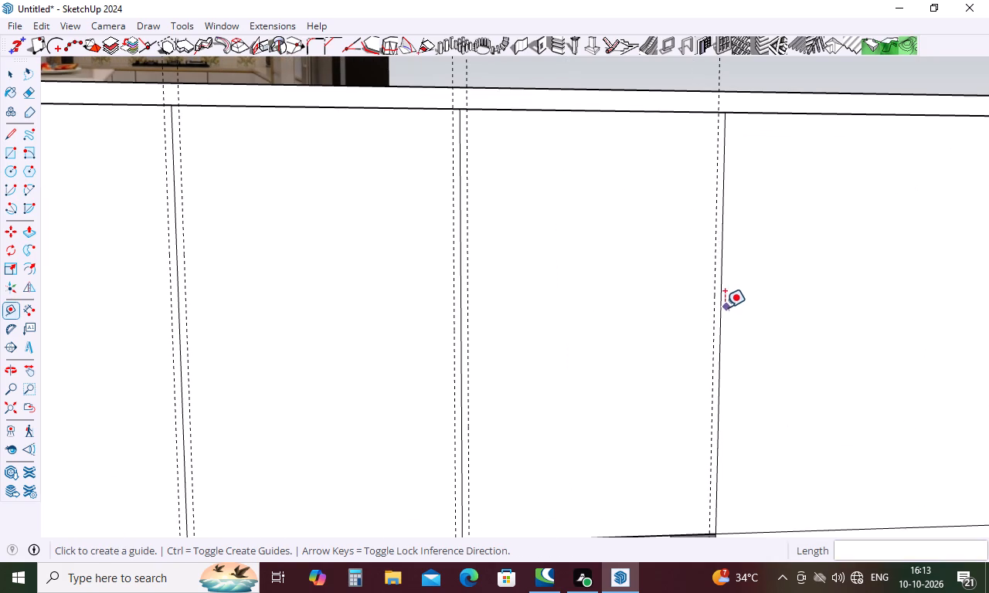
click(719, 310)
key(period)
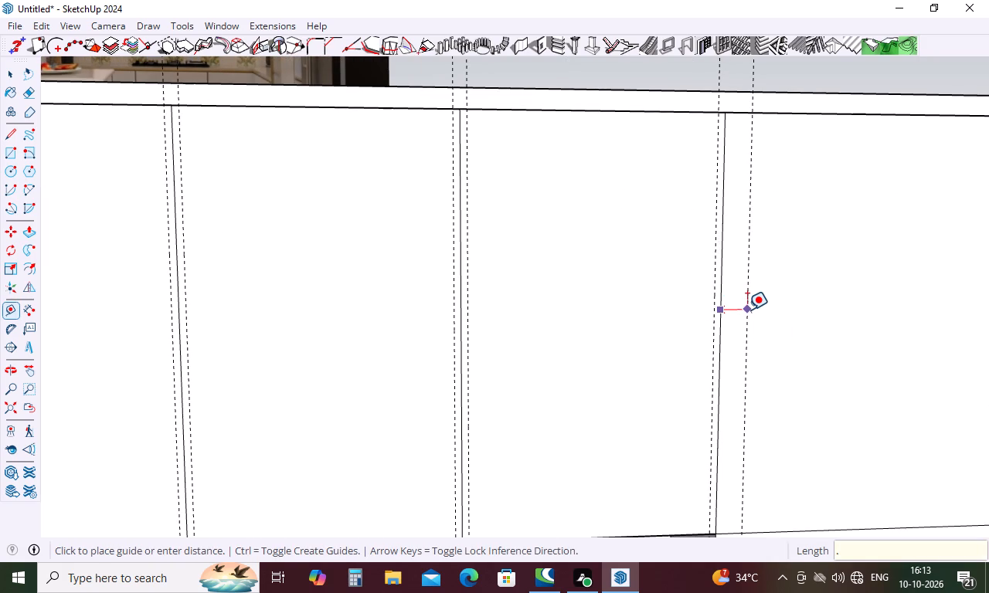
key(5)
key(Return)
Place vertical guides 0.5" to either side of the fifth door line on the upper cabinets.
scroll(398, 335, down, 9)
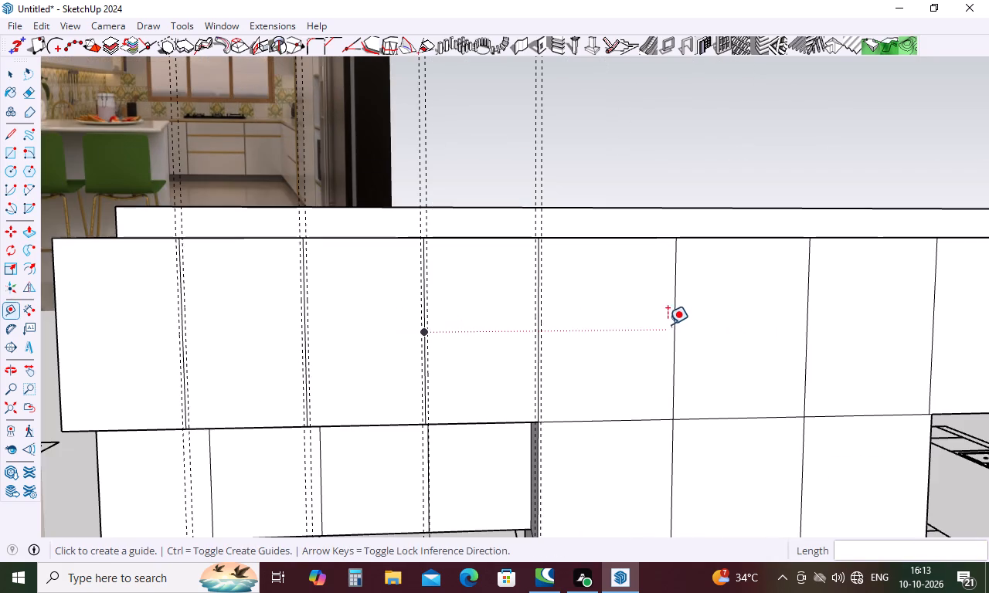
scroll(670, 321, up, 4)
click(675, 316)
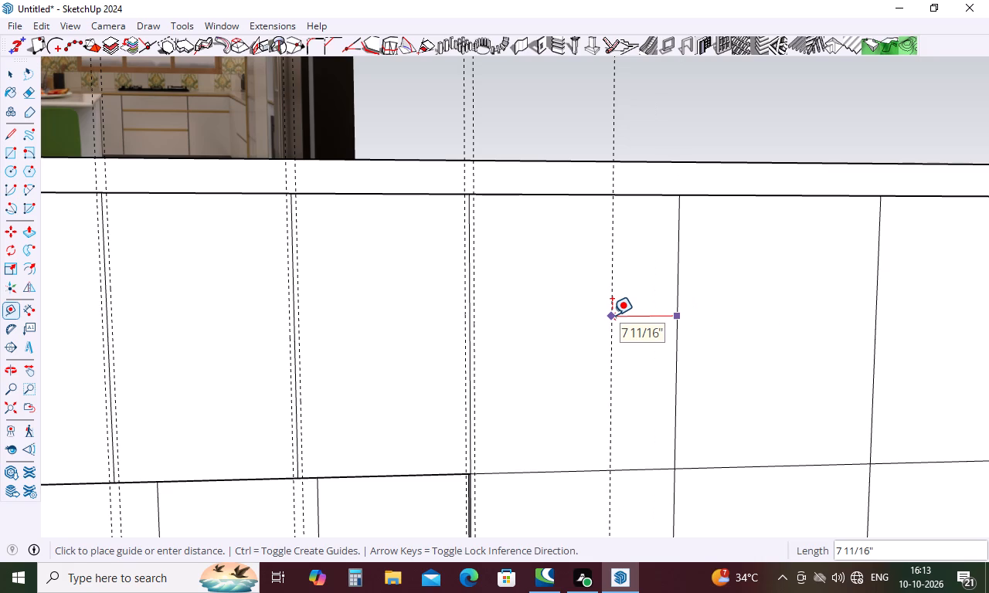
key(period)
key(5)
key(Return)
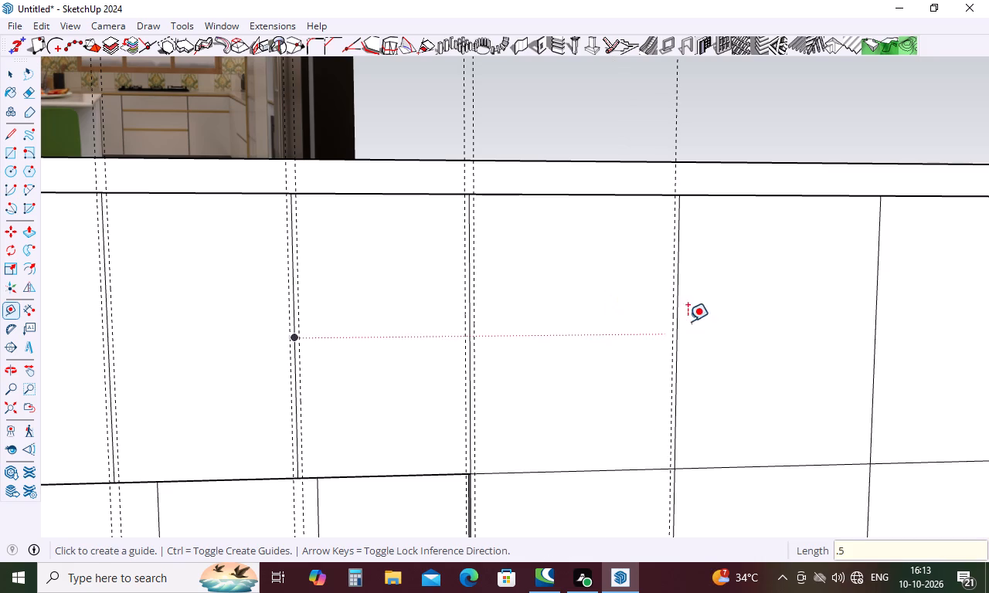
scroll(700, 307, up, 8)
click(668, 329)
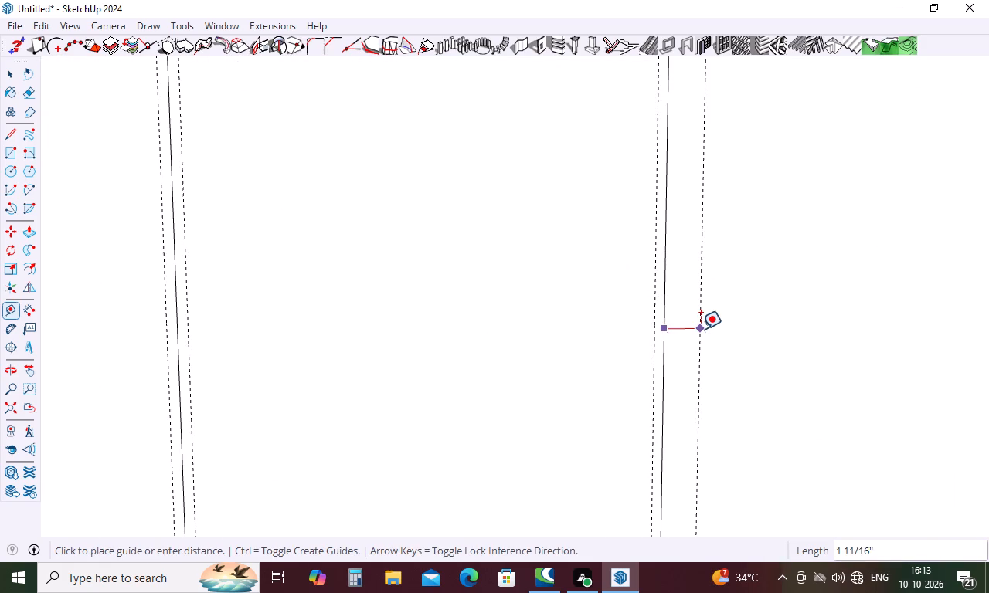
key(period)
key(5)
key(Return)
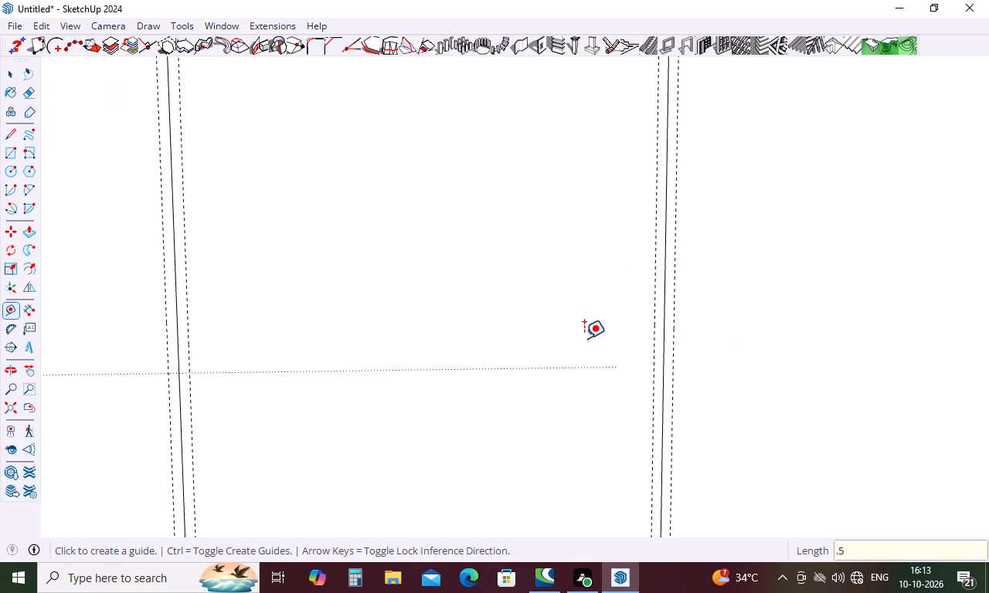
Place vertical guides 0.5" to either side of the sixth door line on the upper cabinets.
scroll(562, 328, down, 15)
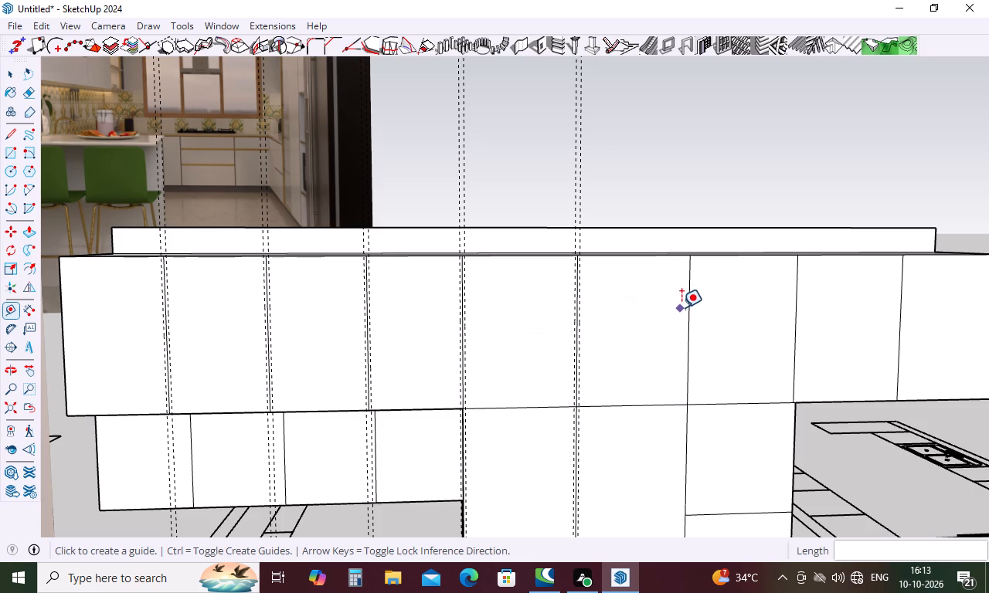
click(688, 304)
key(period)
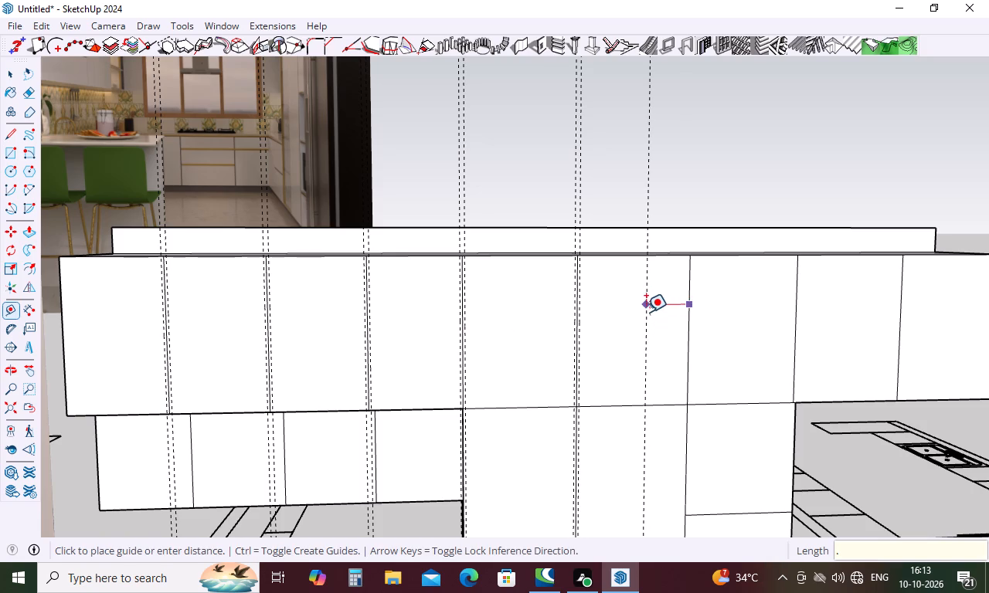
key(5)
key(Return)
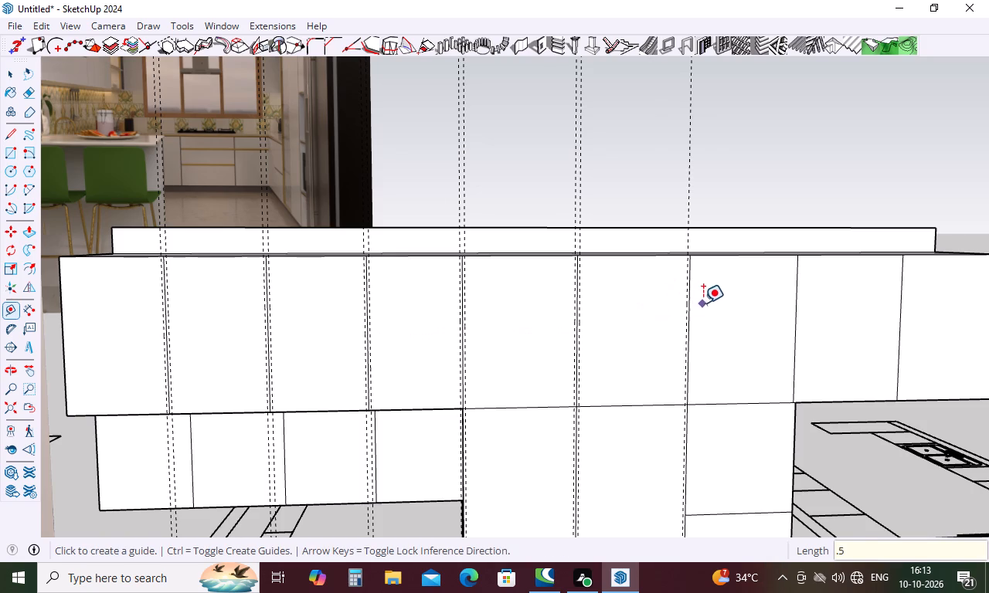
scroll(701, 300, up, 9)
click(686, 300)
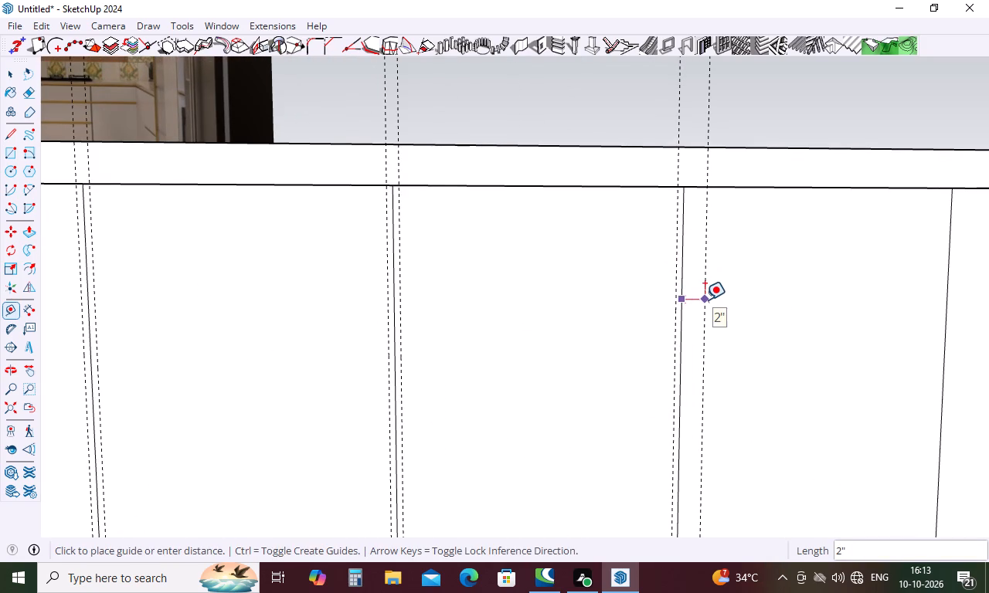
key(period)
key(5)
key(Return)
Place vertical guides 0.5" to either side of the seventh door line on the upper cabinets.
scroll(614, 290, down, 5)
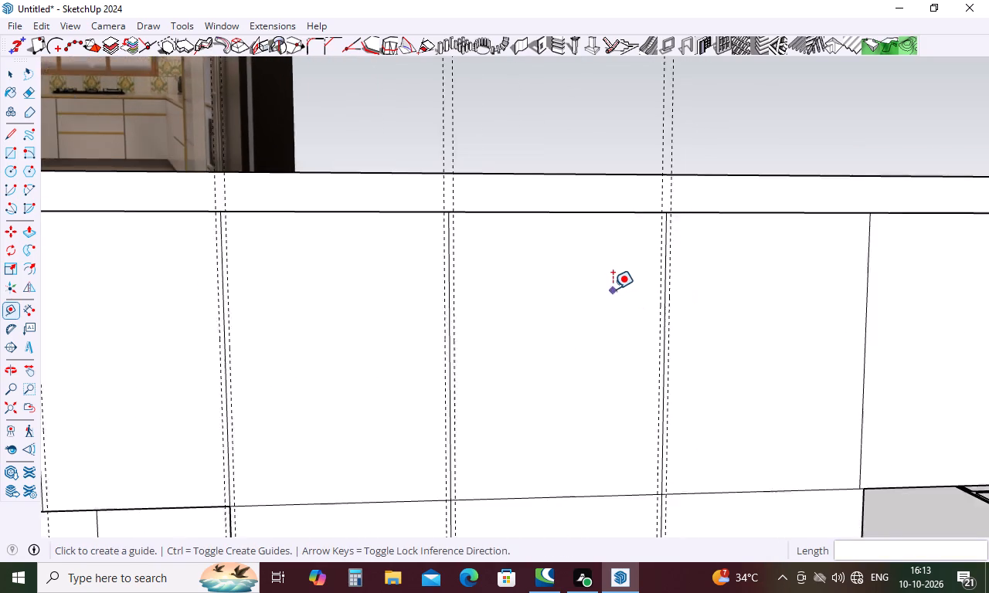
scroll(599, 283, down, 5)
scroll(773, 304, up, 8)
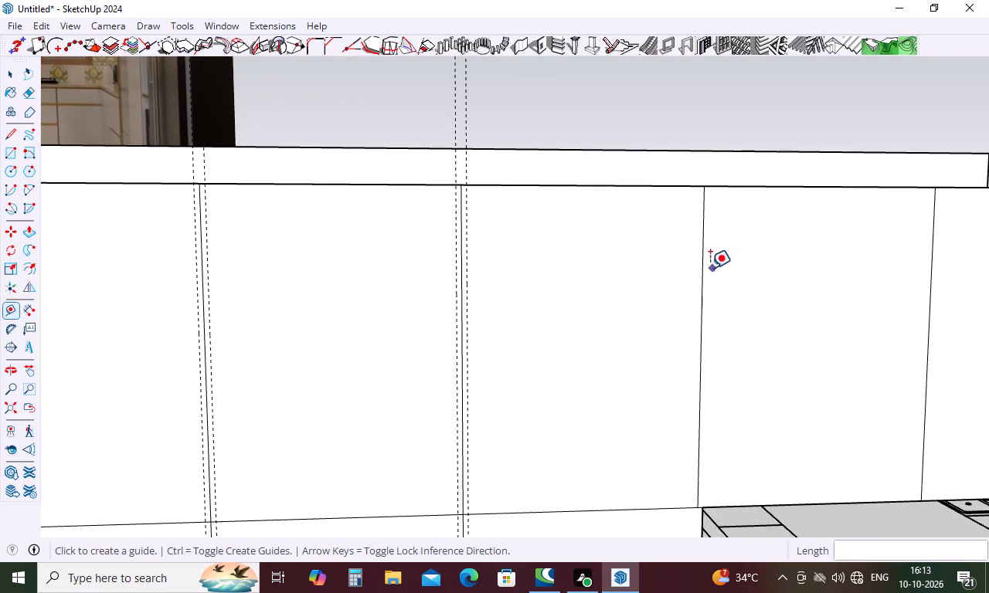
click(705, 260)
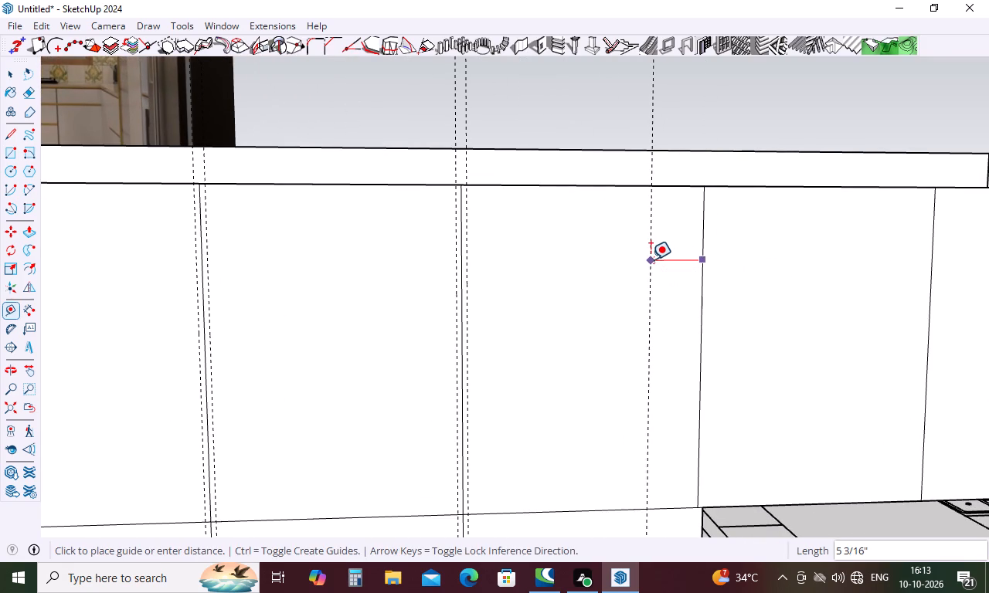
text(.5)
key(Return)
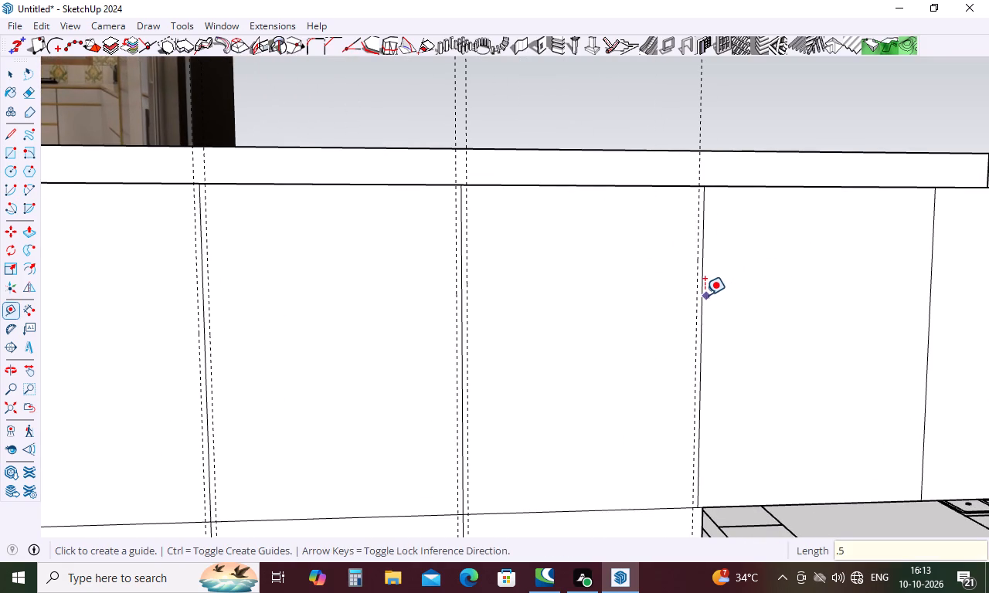
click(705, 295)
key(comma)
key(BackSpace)
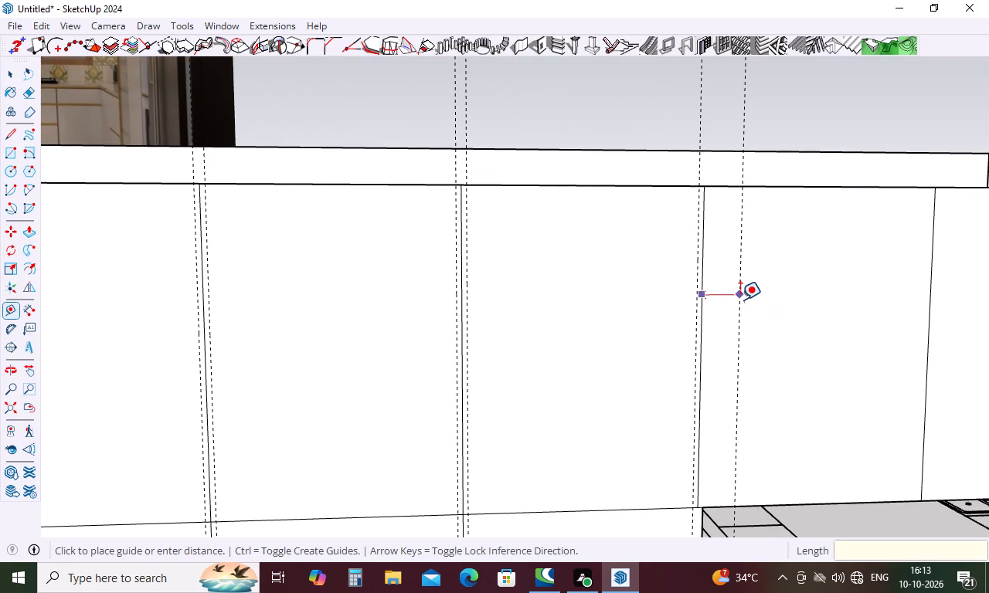
key(period)
key(5)
key(Return)
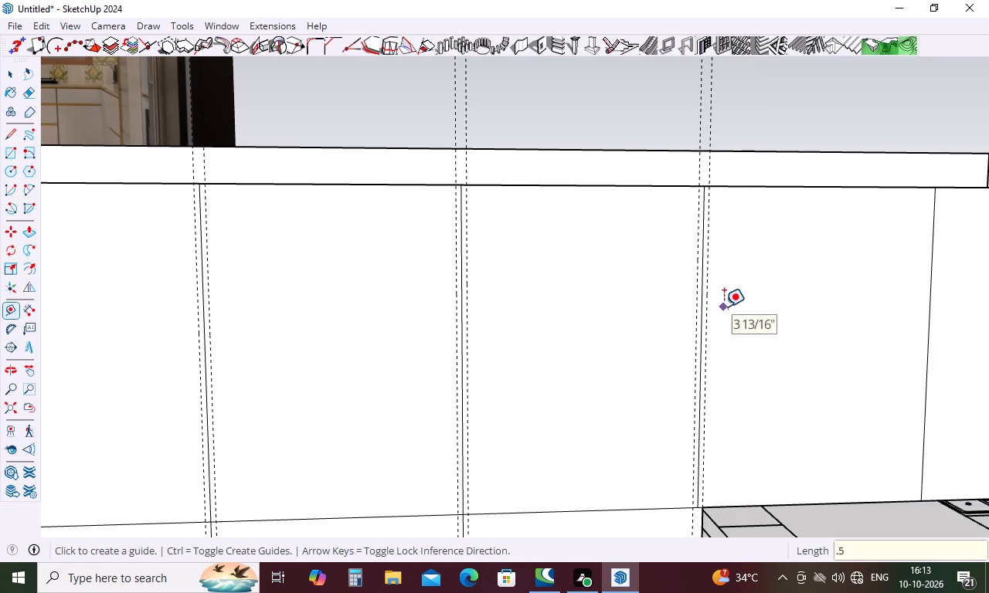
Place vertical guides 0.5" to either side of the eighth and last door line on the upper cabinets.
scroll(525, 295, down, 2)
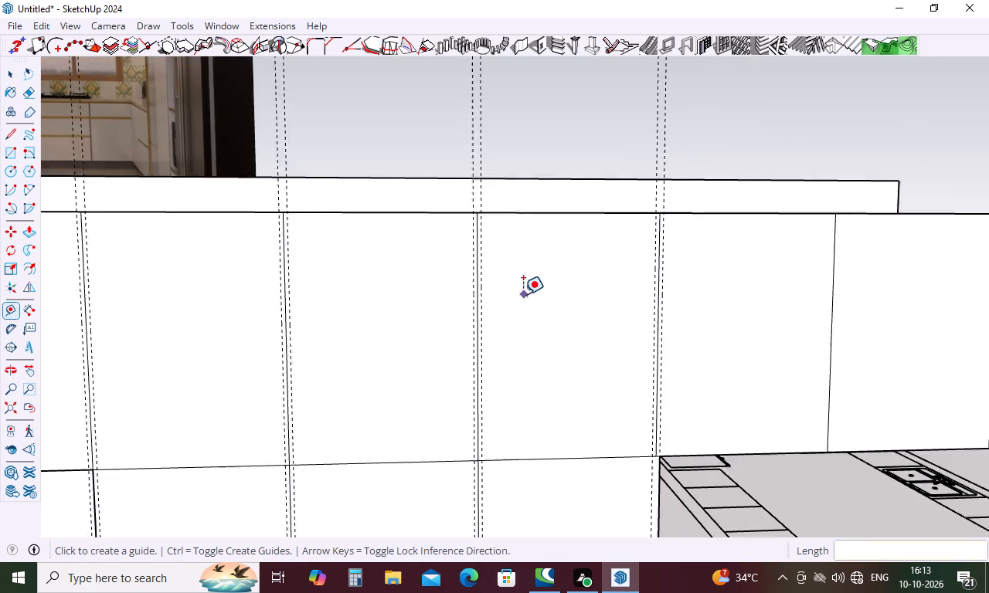
scroll(523, 294, down, 6)
scroll(838, 359, up, 2)
scroll(838, 359, down, 5)
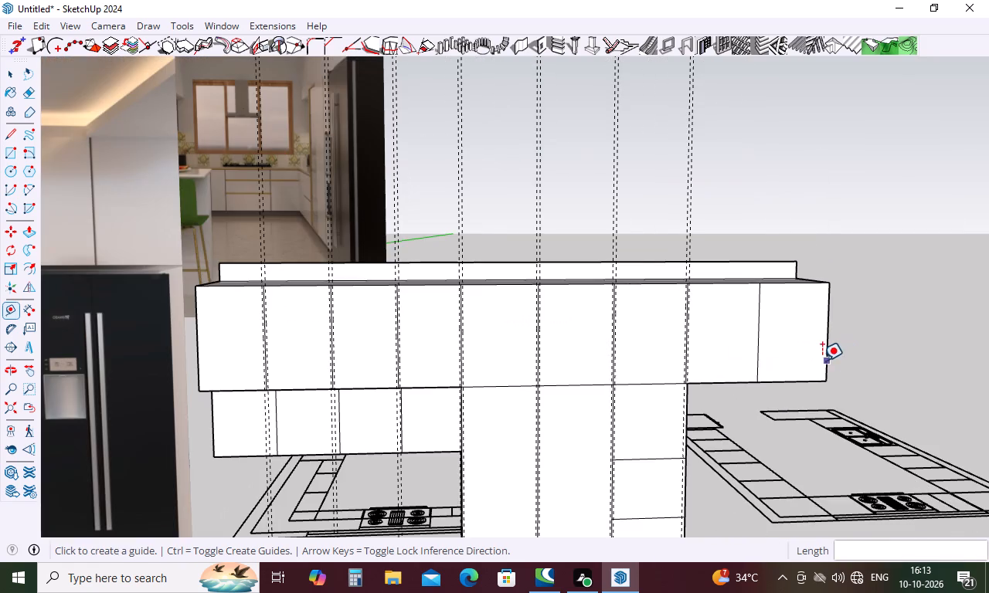
scroll(851, 364, up, 4)
key(t)
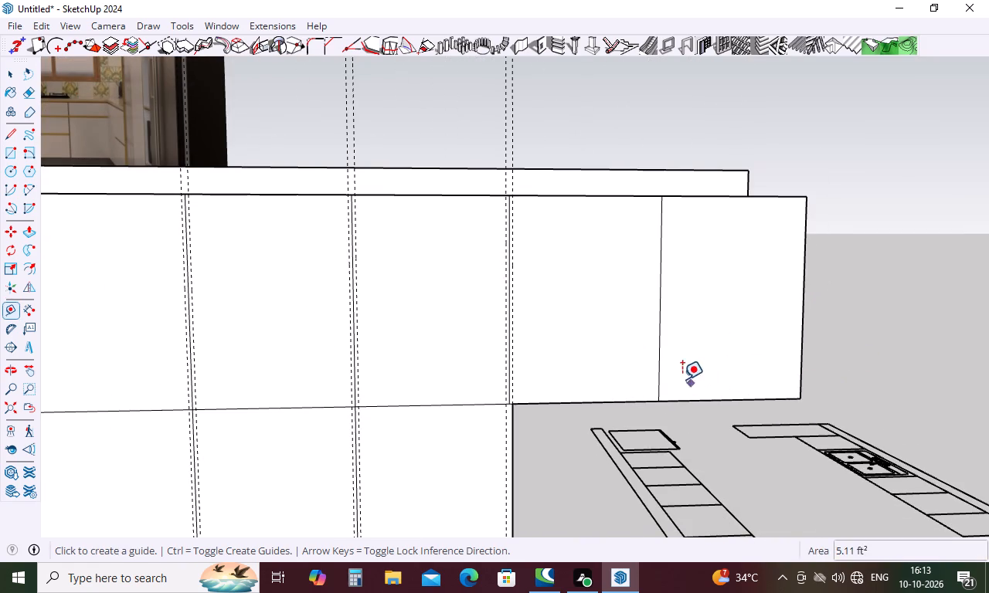
click(662, 334)
key(period)
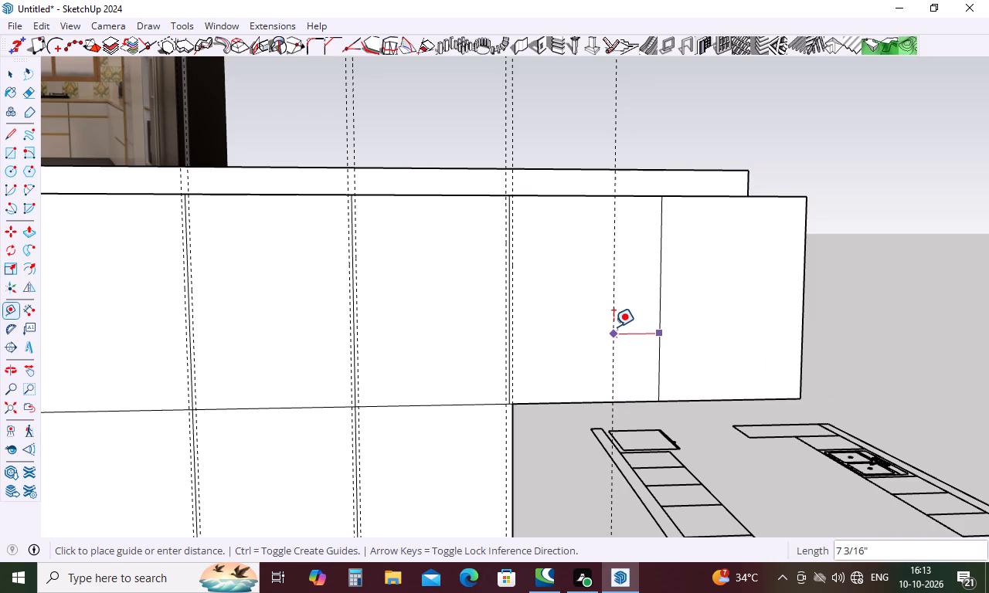
key(5)
key(Return)
scroll(663, 312, up, 4)
click(663, 309)
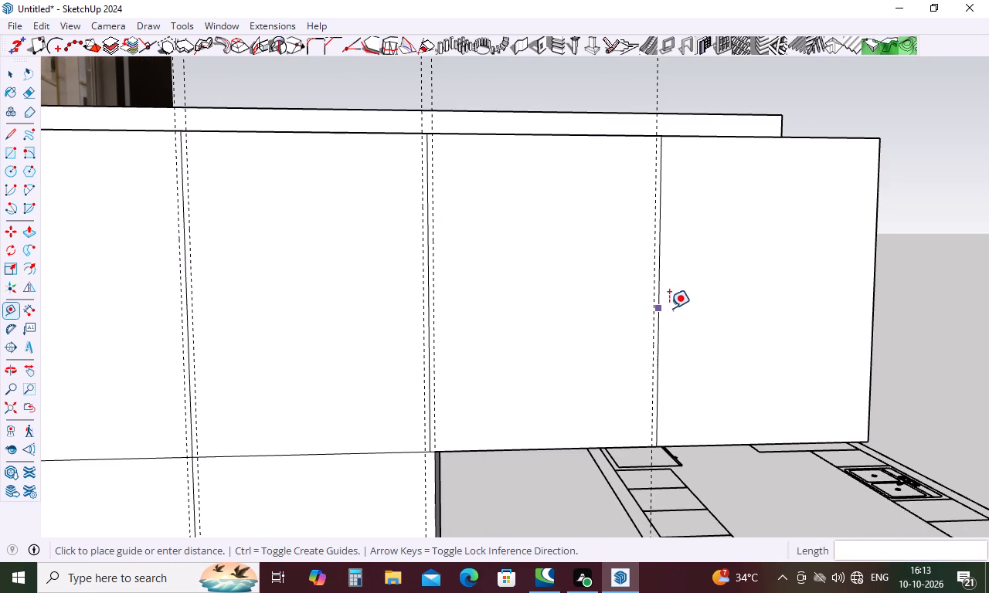
key(period)
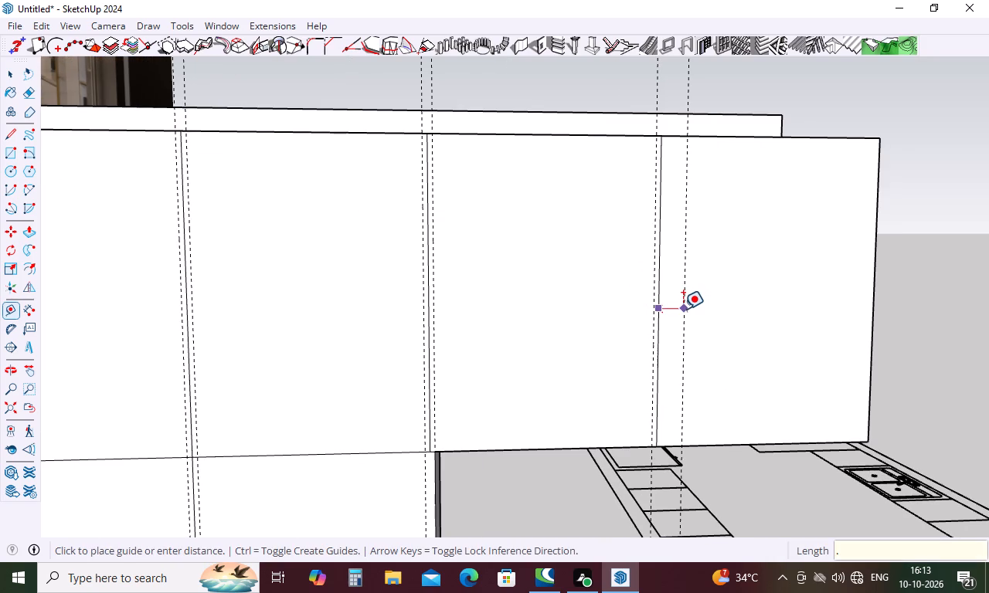
key(5)
key(Return)
Compare the guide layout on the cabinet unit with the door gaps in the kitchen reference image.
scroll(682, 309, down, 14)
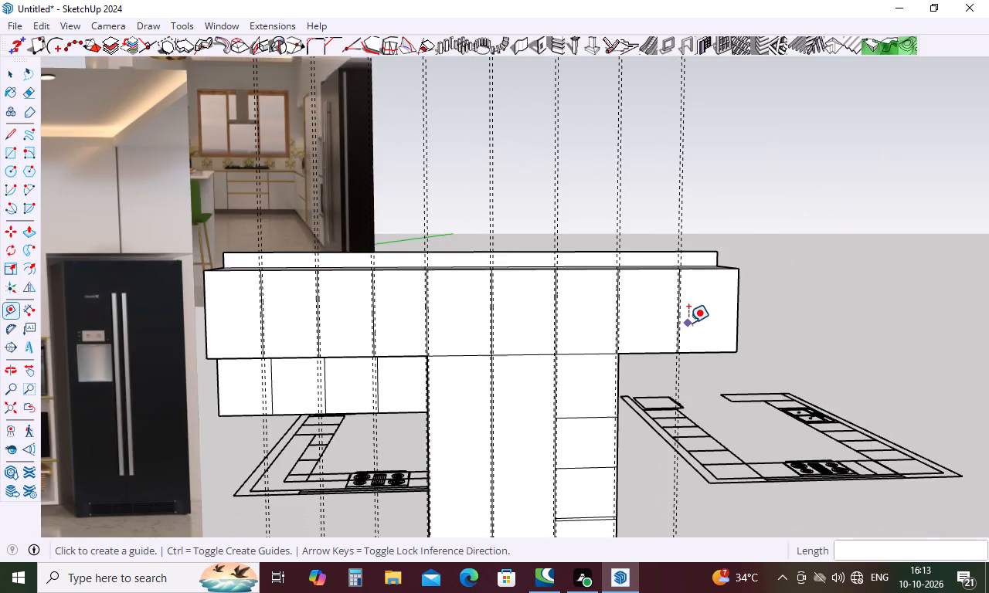
scroll(688, 323, down, 5)
key(Escape)
scroll(487, 329, up, 4)
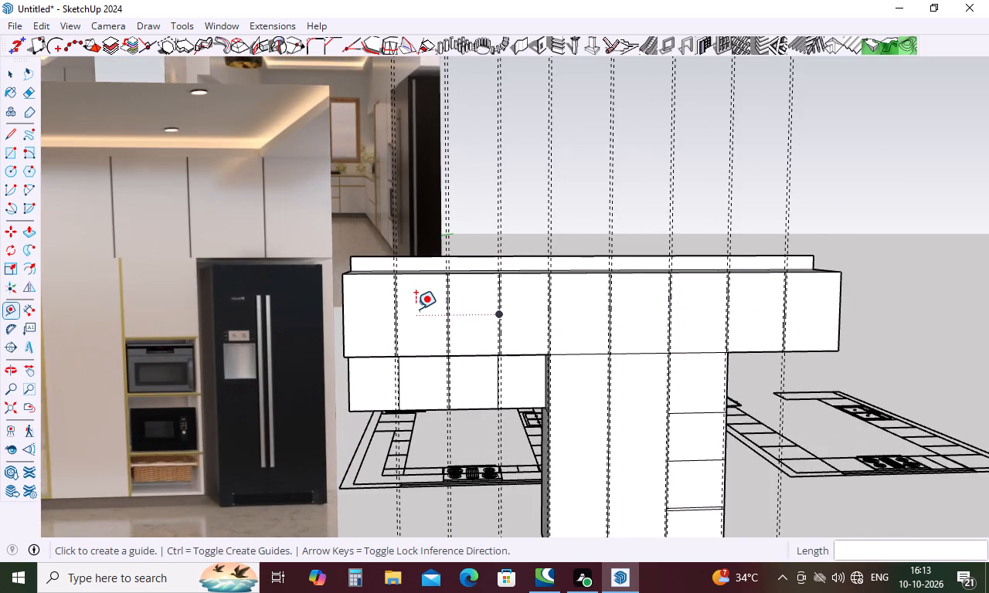
scroll(416, 309, up, 5)
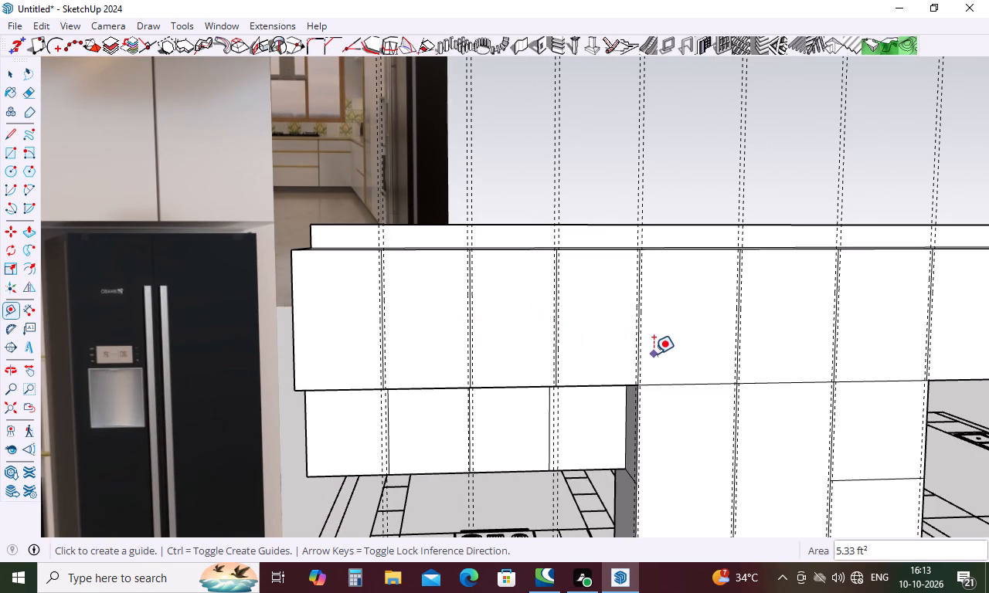
key(space)
scroll(628, 343, down, 4)
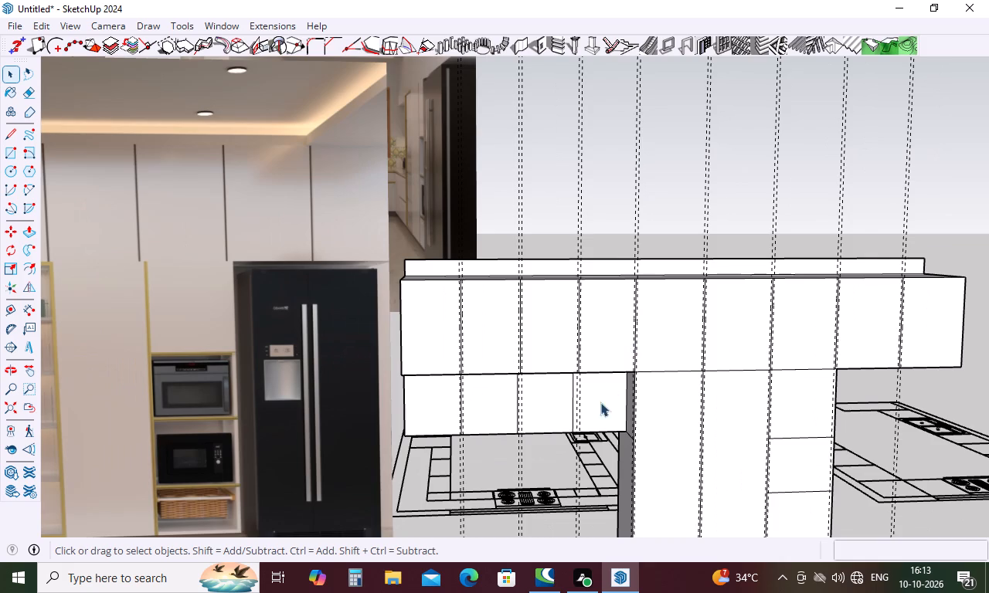
scroll(593, 418, up, 3)
middle_drag(591, 418, 576, 381)
scroll(681, 307, down, 9)
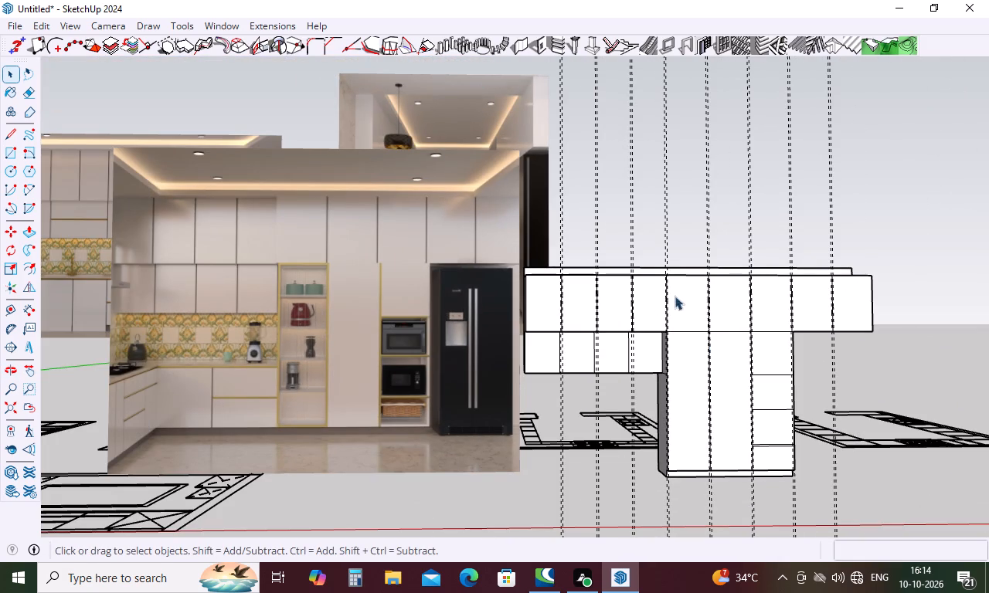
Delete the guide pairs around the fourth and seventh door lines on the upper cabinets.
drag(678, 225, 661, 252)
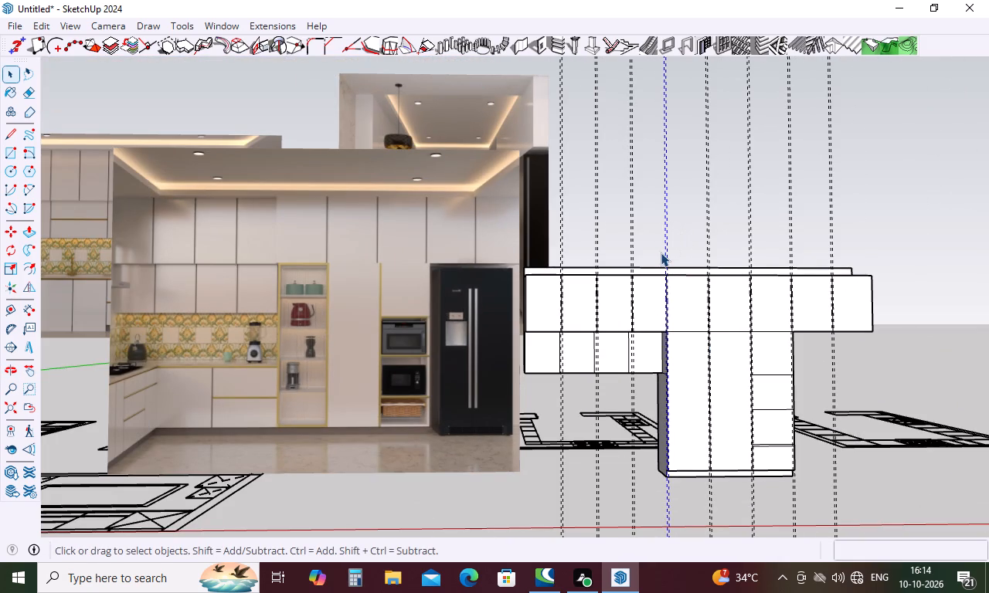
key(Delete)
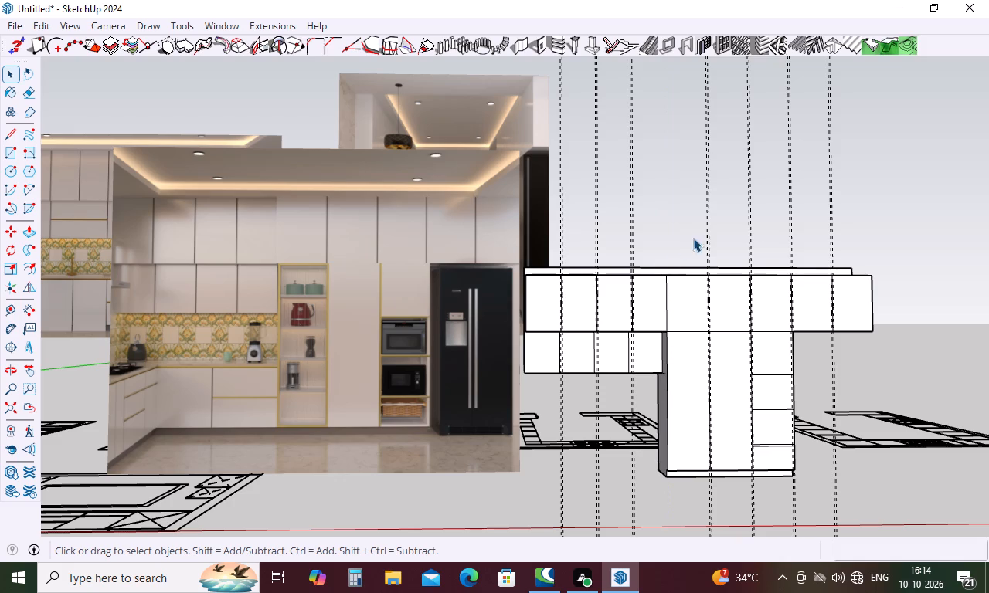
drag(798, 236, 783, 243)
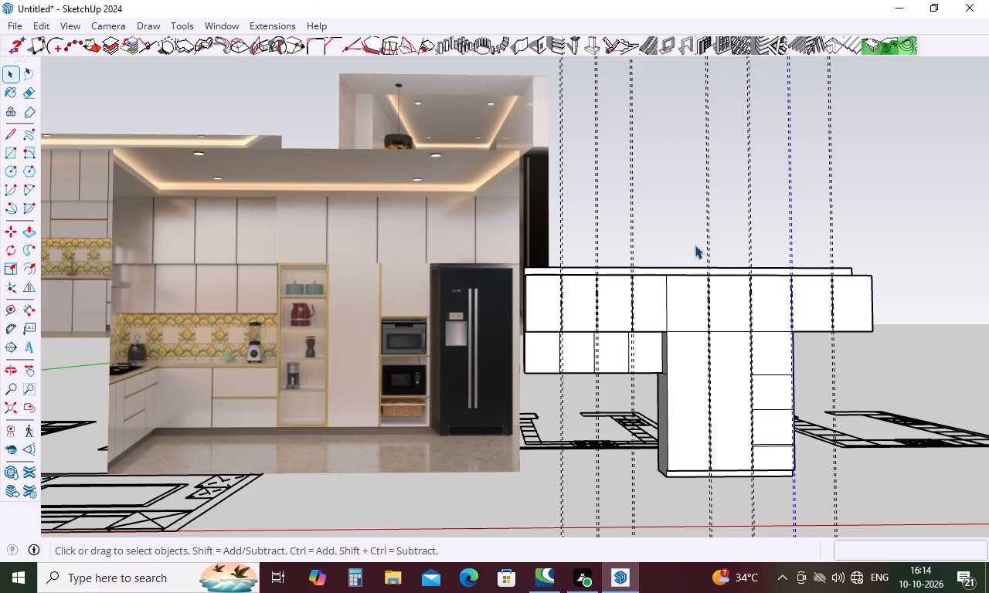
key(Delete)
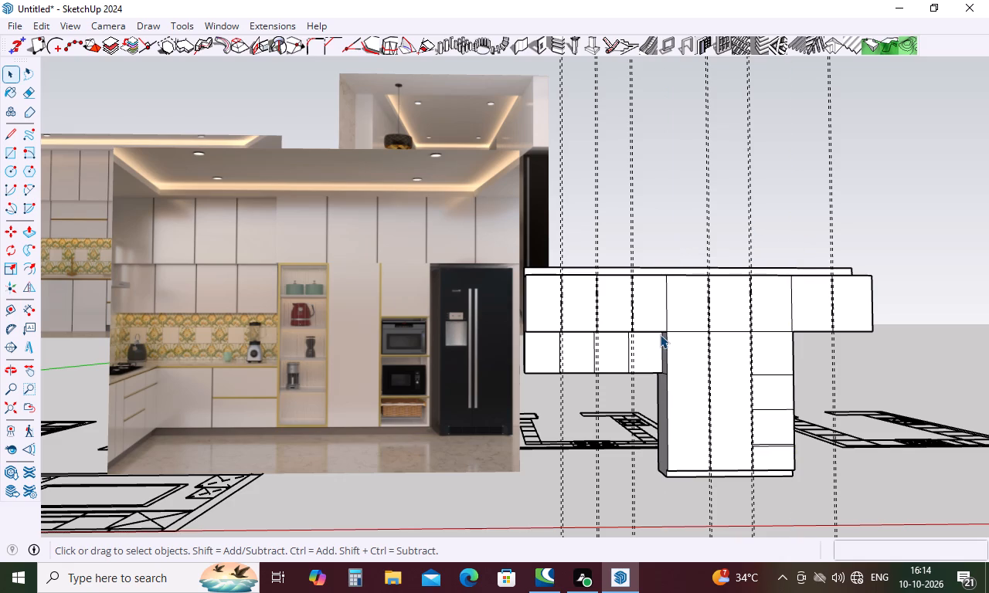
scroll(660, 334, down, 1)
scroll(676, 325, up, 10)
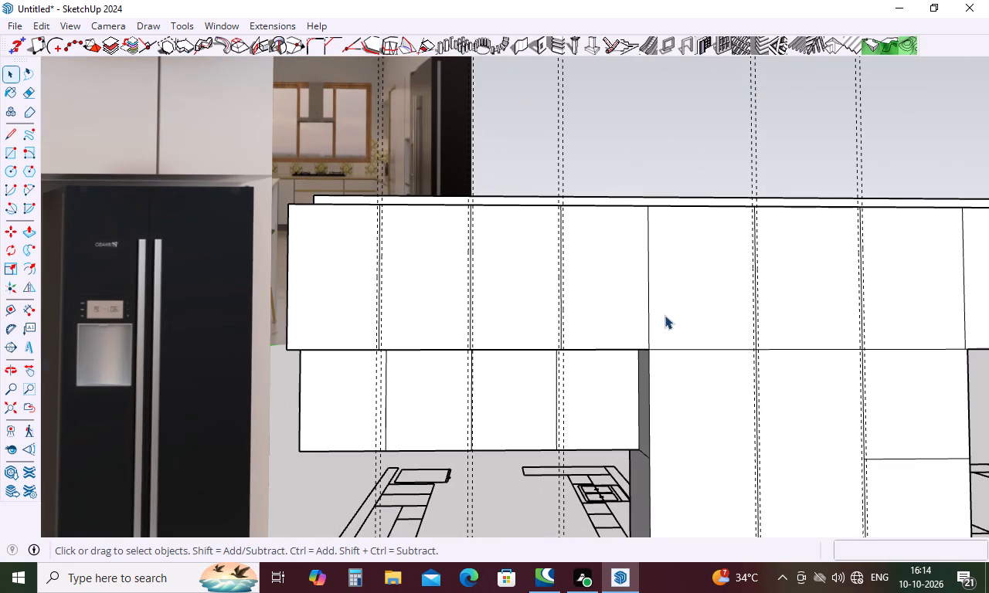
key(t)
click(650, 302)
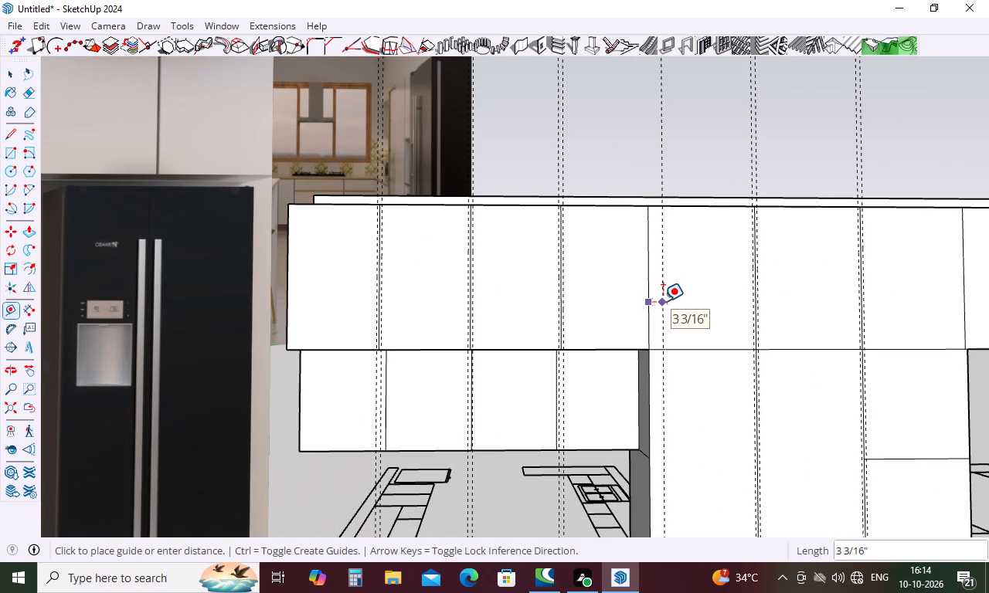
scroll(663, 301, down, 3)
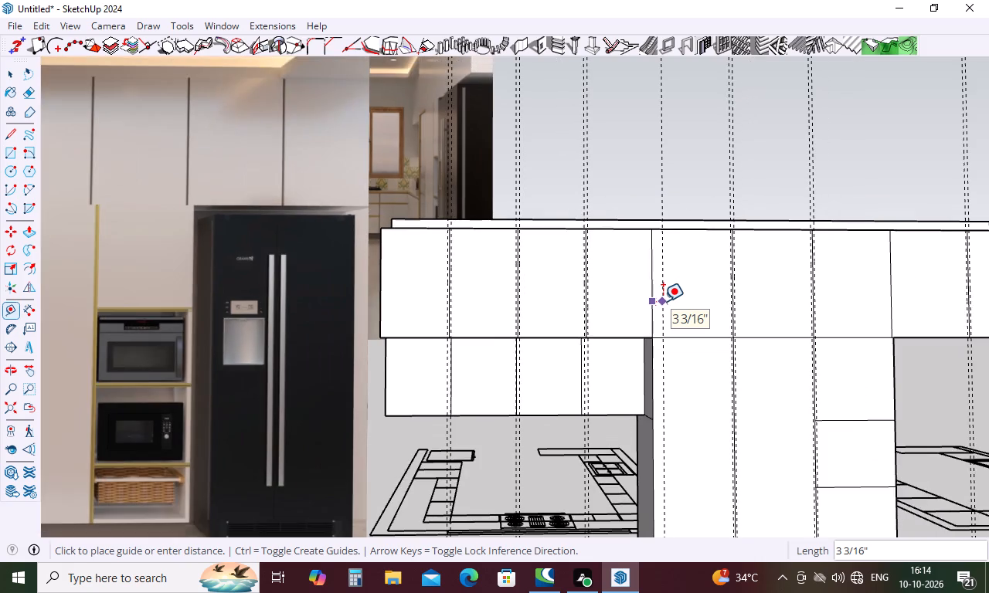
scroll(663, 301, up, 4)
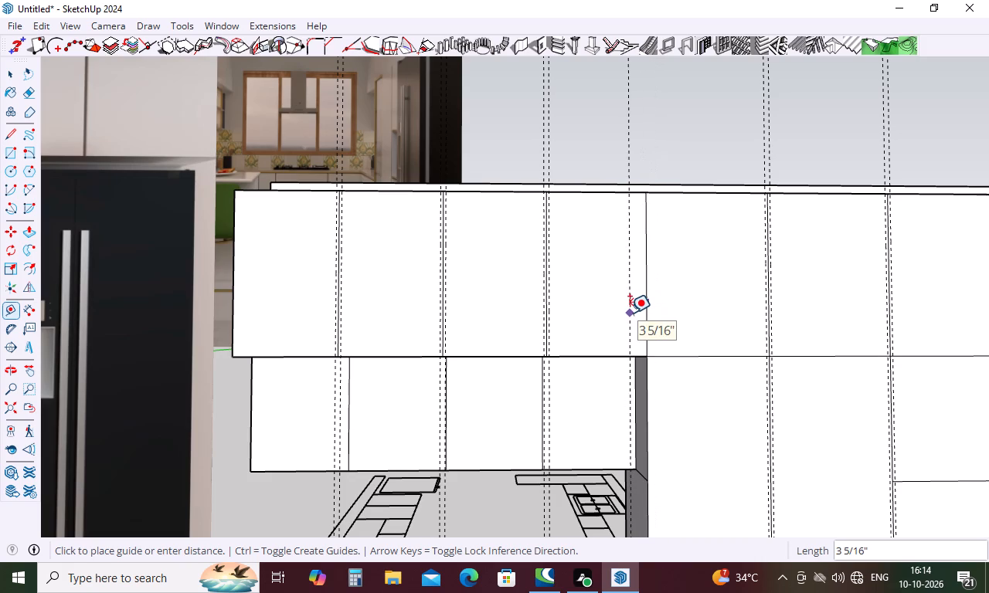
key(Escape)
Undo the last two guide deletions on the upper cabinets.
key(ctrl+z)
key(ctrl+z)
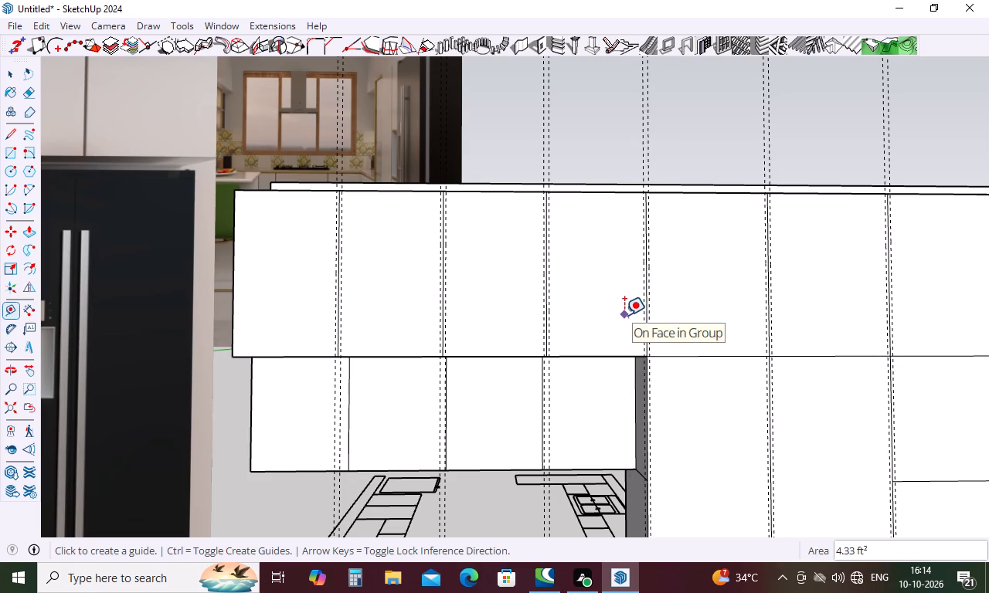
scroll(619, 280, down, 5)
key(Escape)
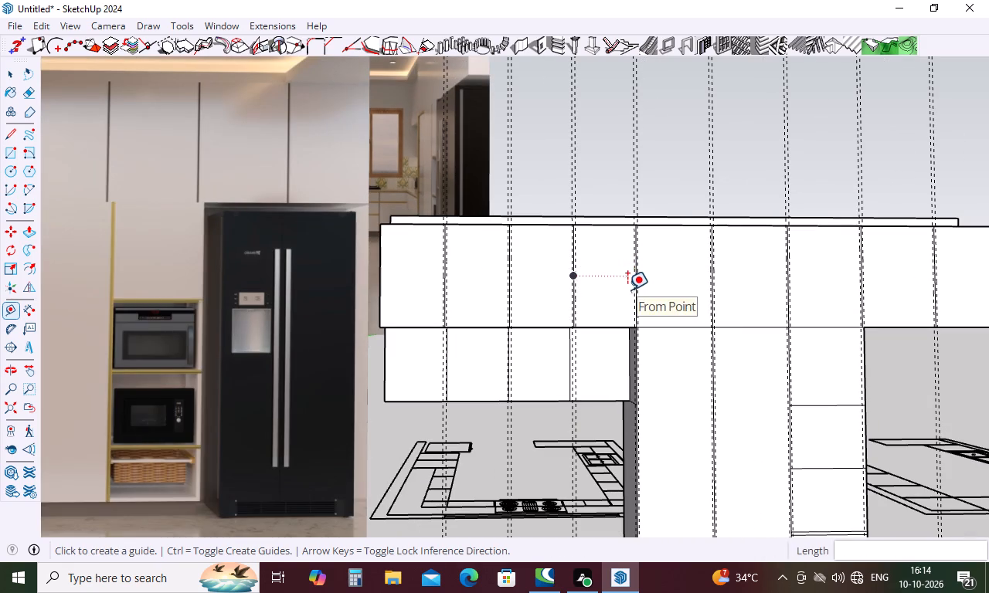
Place a vertical guide 1" from the fourth upper door line, on the side facing the fifth door line.
scroll(647, 289, up, 5)
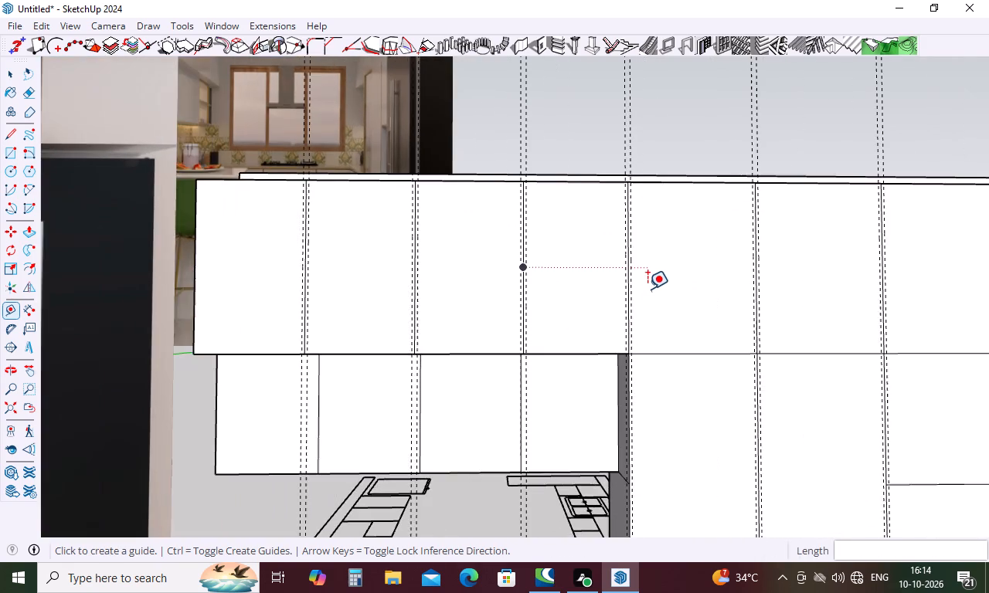
scroll(647, 289, up, 5)
click(618, 289)
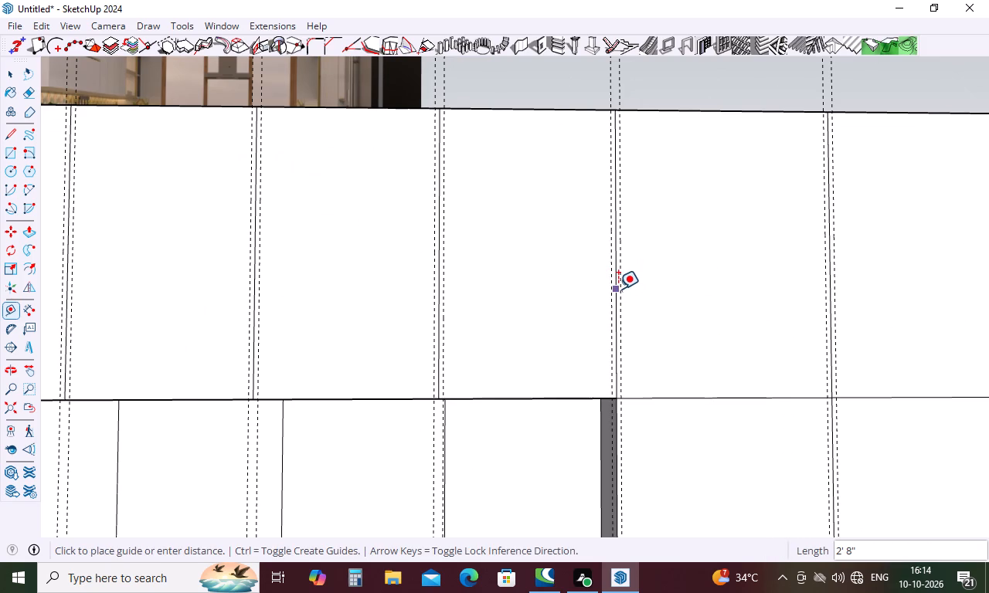
key(period)
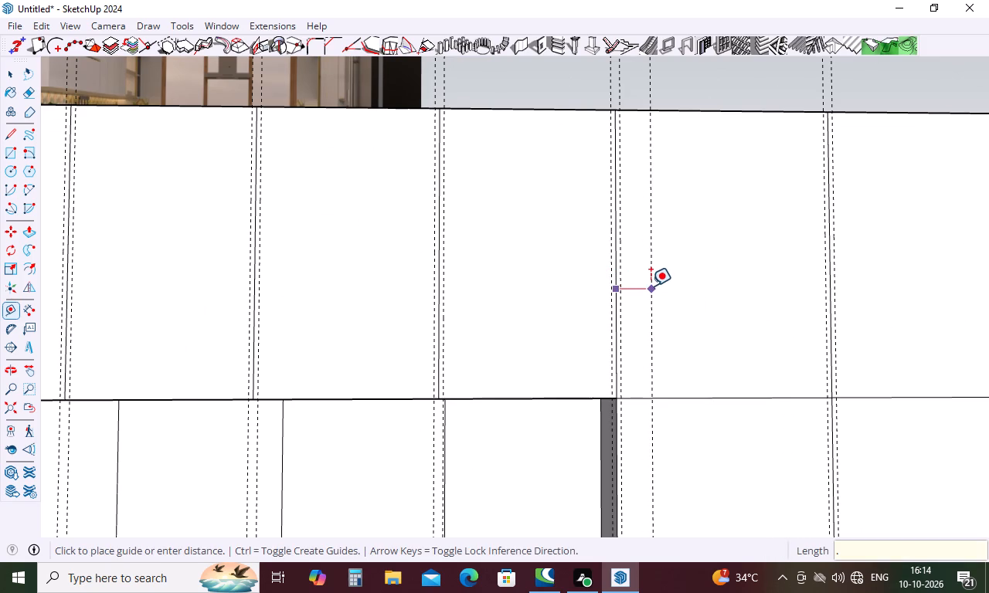
key(BackSpace)
key(1)
key(Return)
Place a vertical guide 1" from the sixth upper door line, on the side facing the fifth door line.
scroll(549, 284, down, 11)
scroll(734, 285, up, 14)
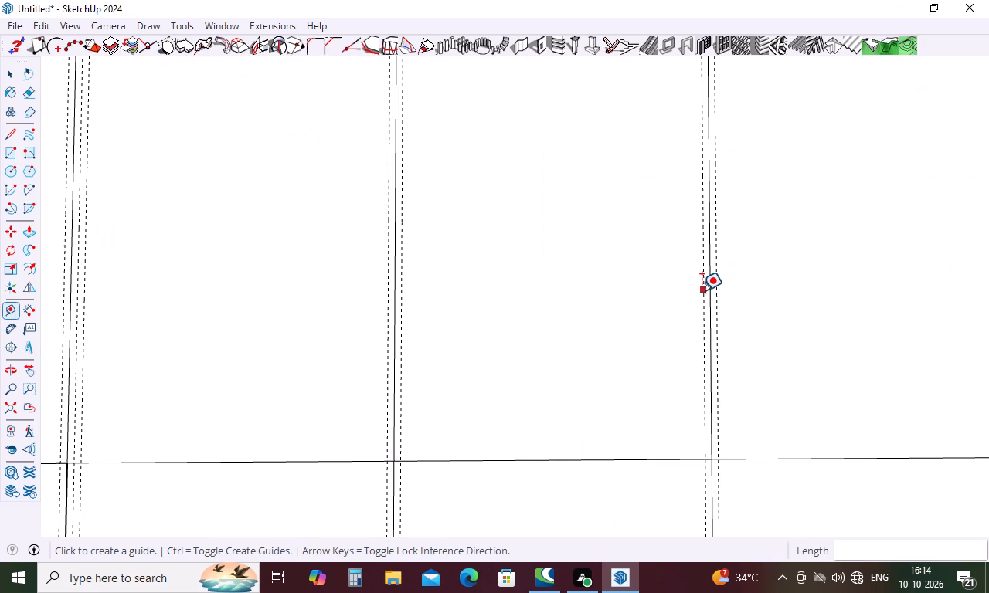
click(711, 283)
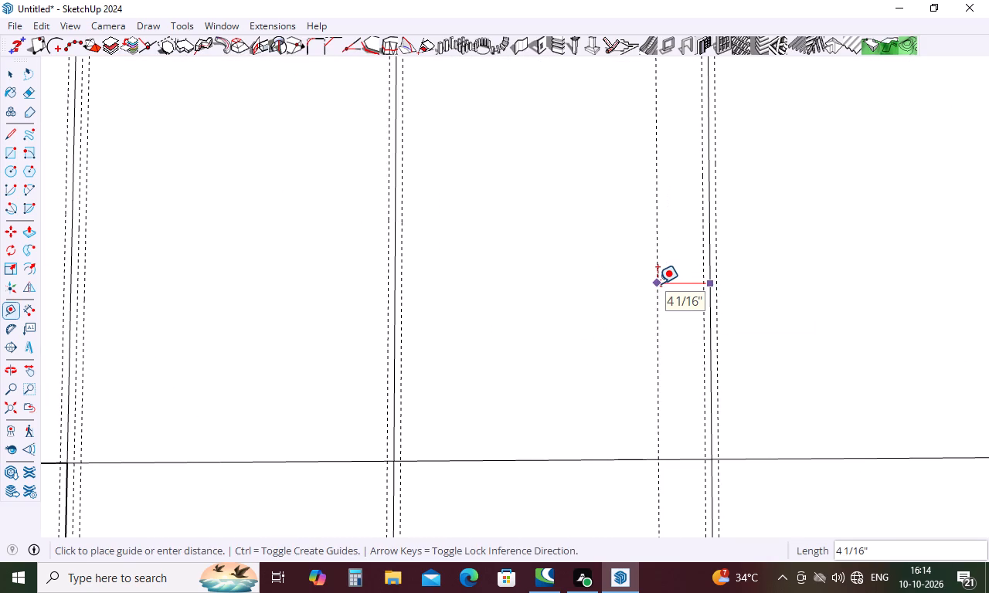
key(1)
key(Return)
scroll(655, 288, down, 5)
key(Escape)
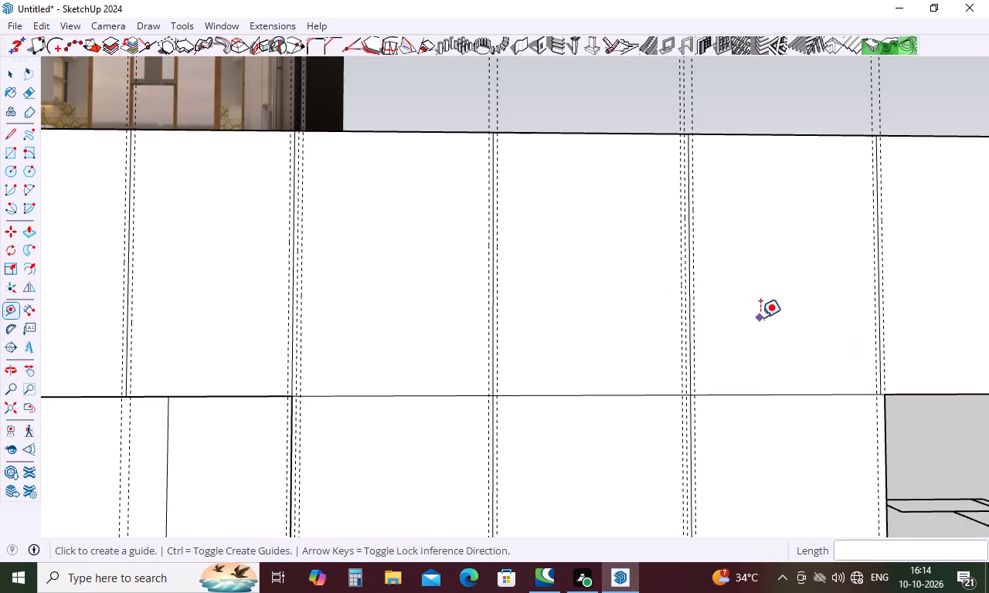
Draw a 2' 8" vertical line along the left guide of the first upper door line, from top edge to bottom edge.
scroll(741, 316, down, 10)
scroll(331, 259, up, 4)
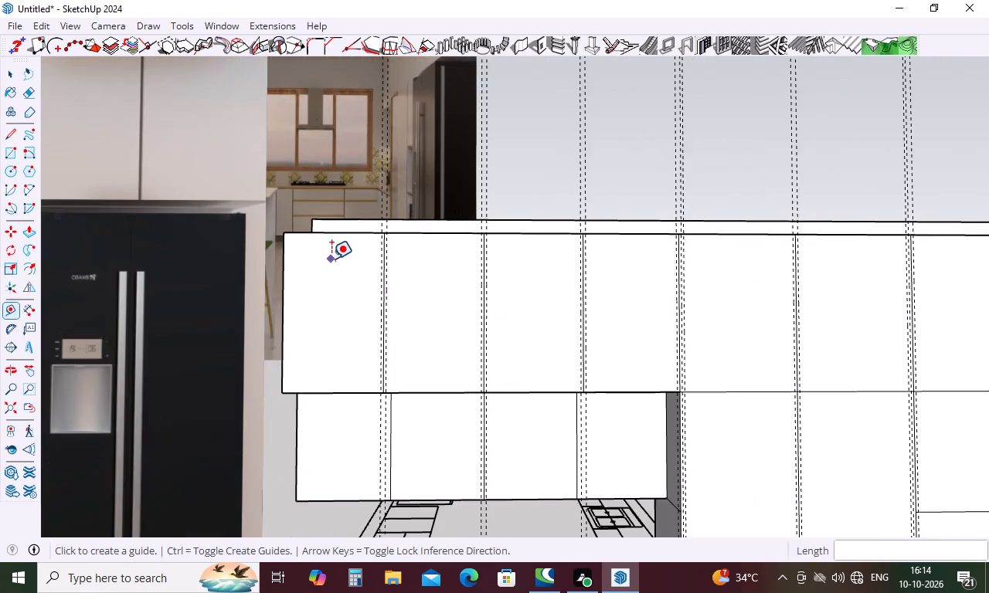
scroll(344, 259, up, 5)
key(Escape)
key(l)
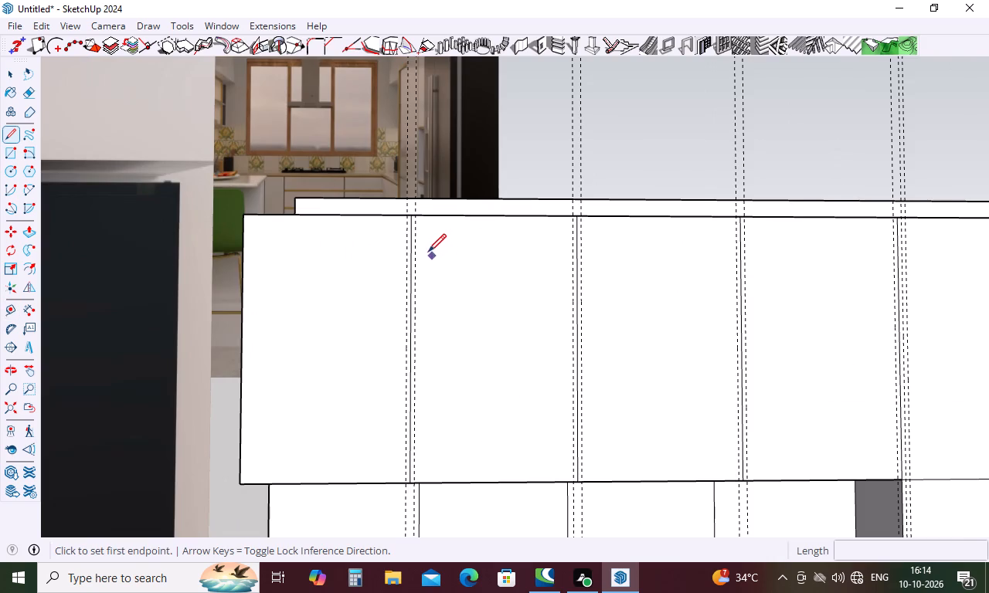
scroll(427, 248, up, 4)
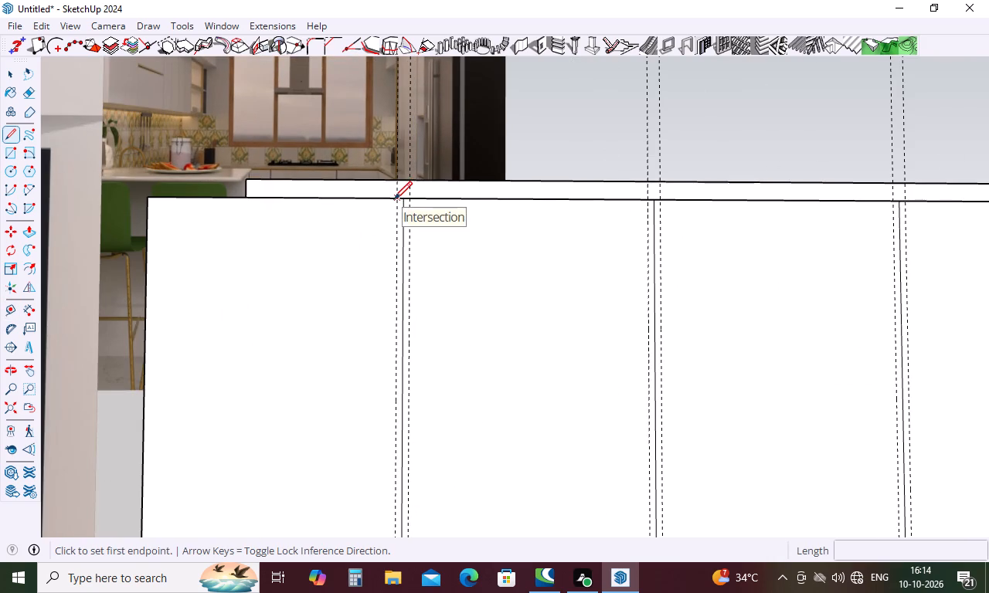
click(394, 199)
scroll(423, 195, down, 9)
scroll(406, 333, up, 5)
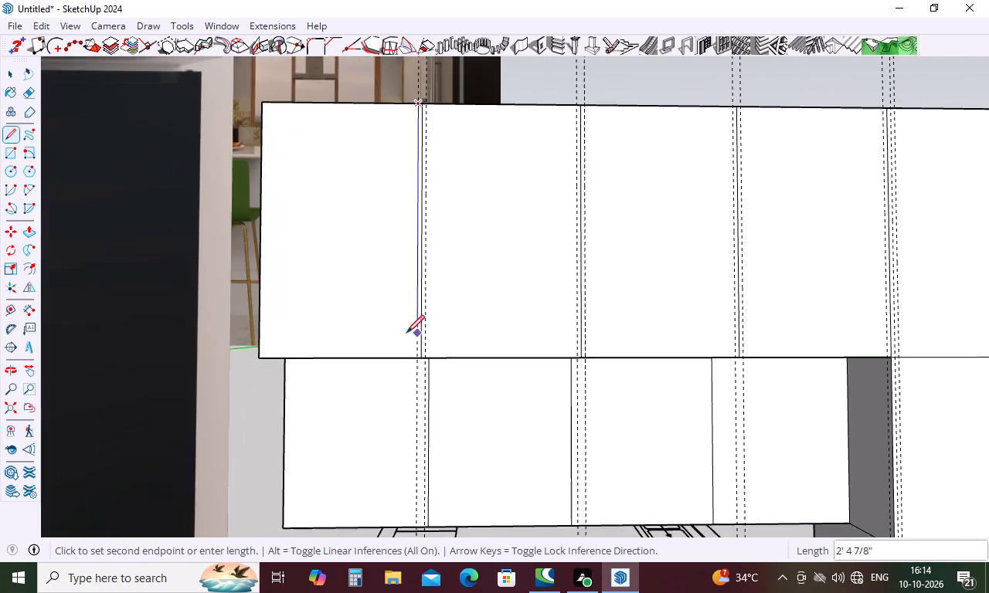
scroll(410, 361, up, 5)
click(423, 359)
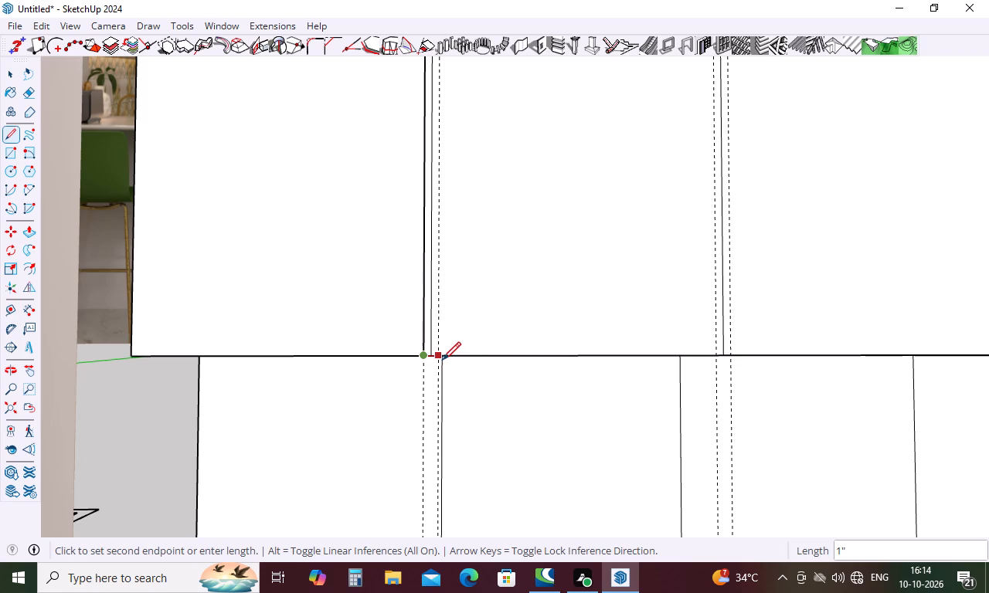
Continue the line 1" along the bottom edge and 2' 8" up the right guide of the first upper door line.
click(442, 357)
scroll(448, 316, down, 6)
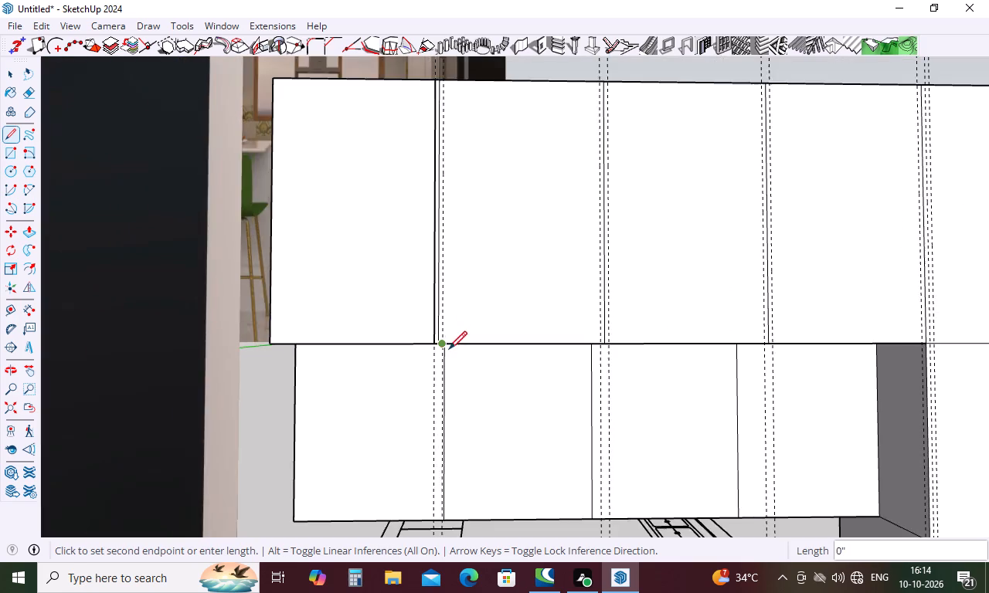
middle_drag(449, 349, 438, 446)
scroll(425, 68, up, 1)
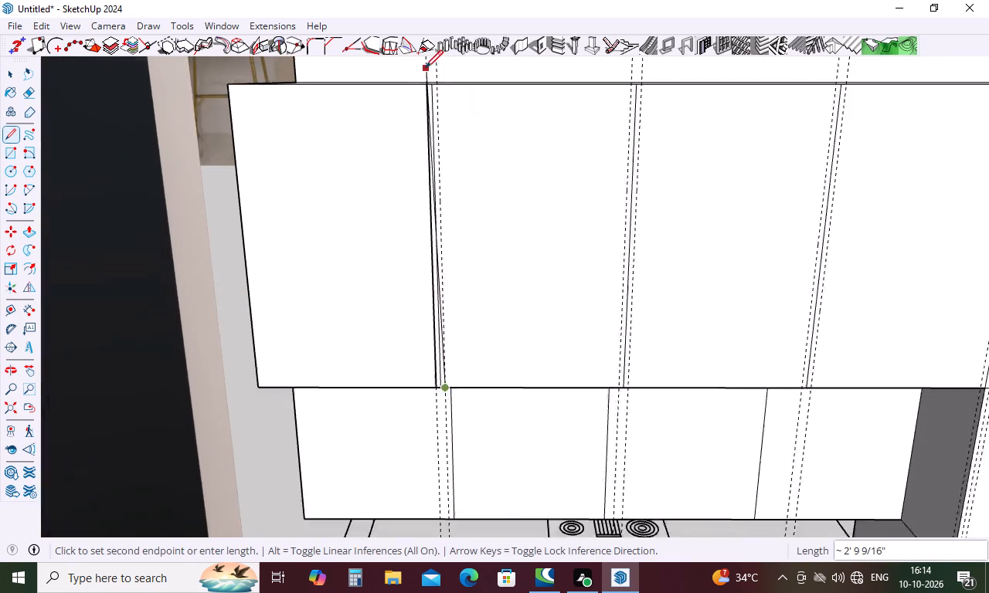
scroll(425, 68, up, 13)
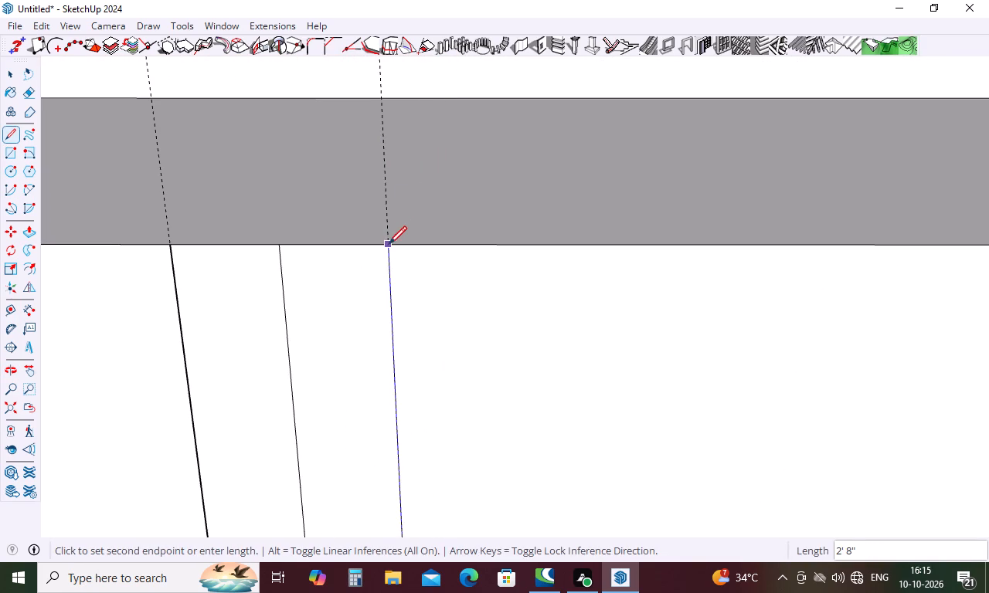
click(389, 244)
scroll(389, 183, down, 17)
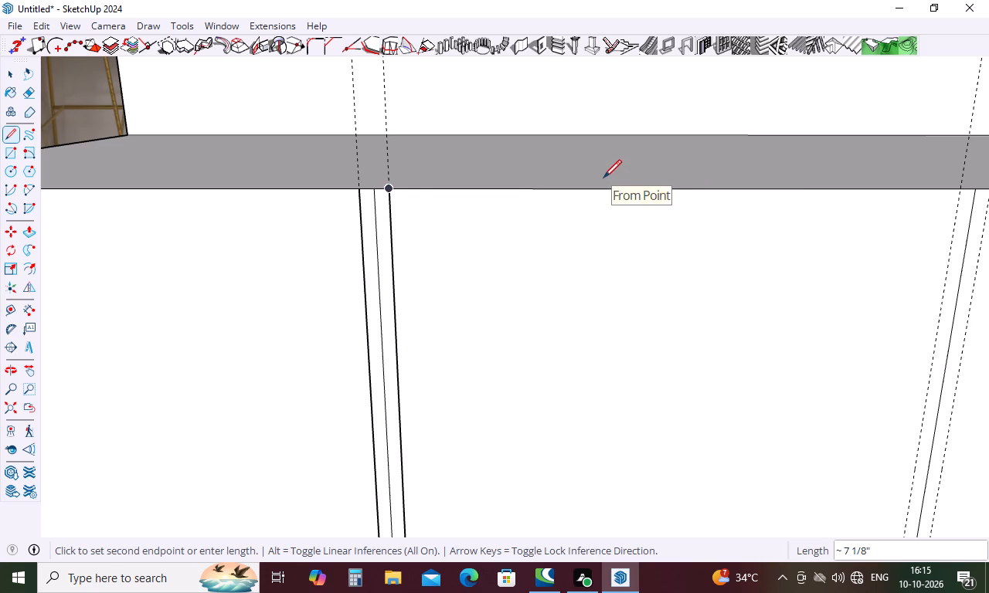
key(space)
Draw a 2' 8" vertical line along the right guide of the second upper door line, from bottom edge to top edge.
key(l)
scroll(608, 200, down, 12)
scroll(758, 429, up, 6)
scroll(680, 289, down, 5)
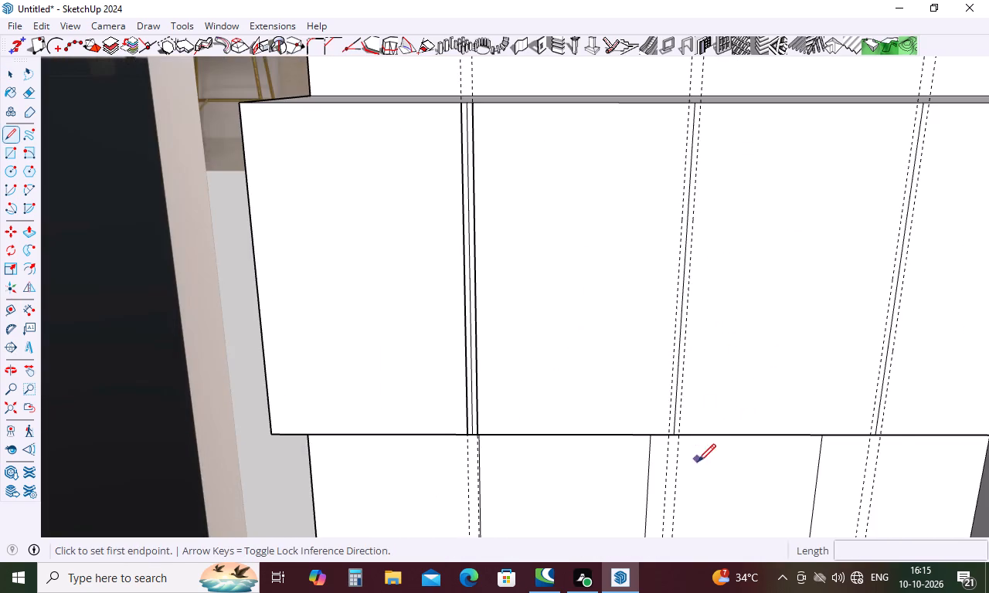
scroll(698, 463, up, 12)
click(630, 374)
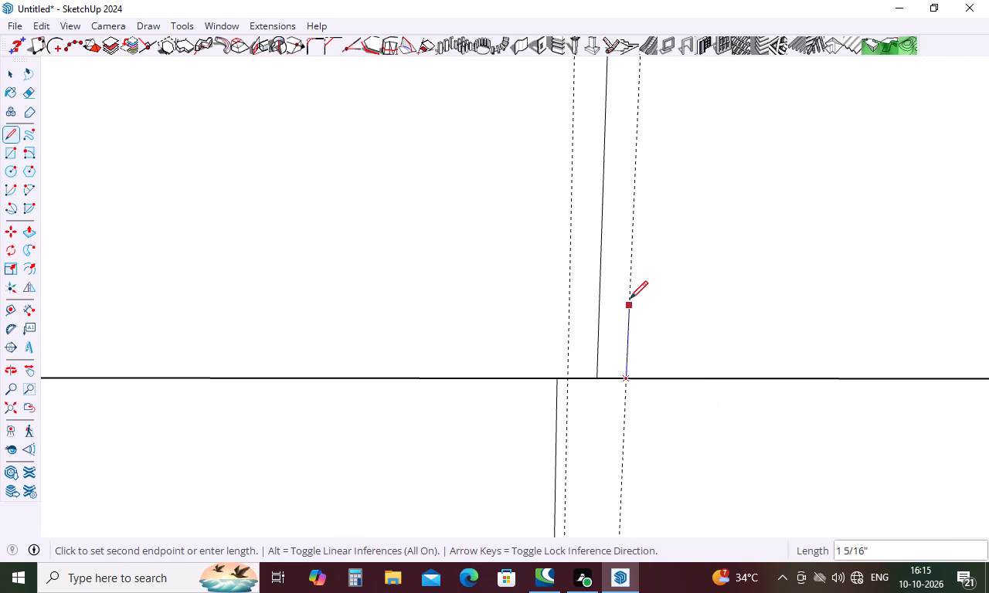
scroll(630, 299, down, 18)
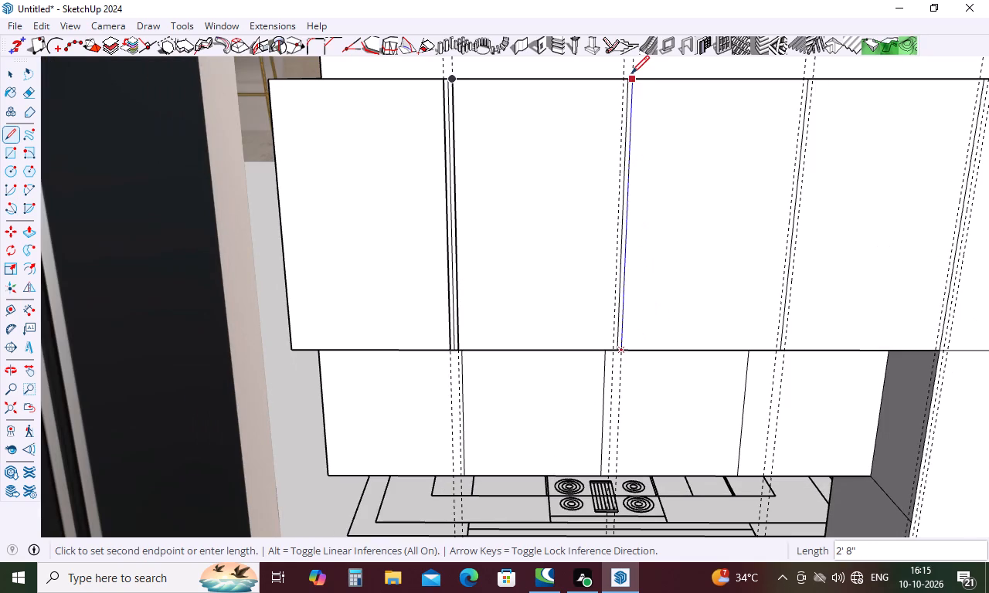
scroll(631, 73, up, 14)
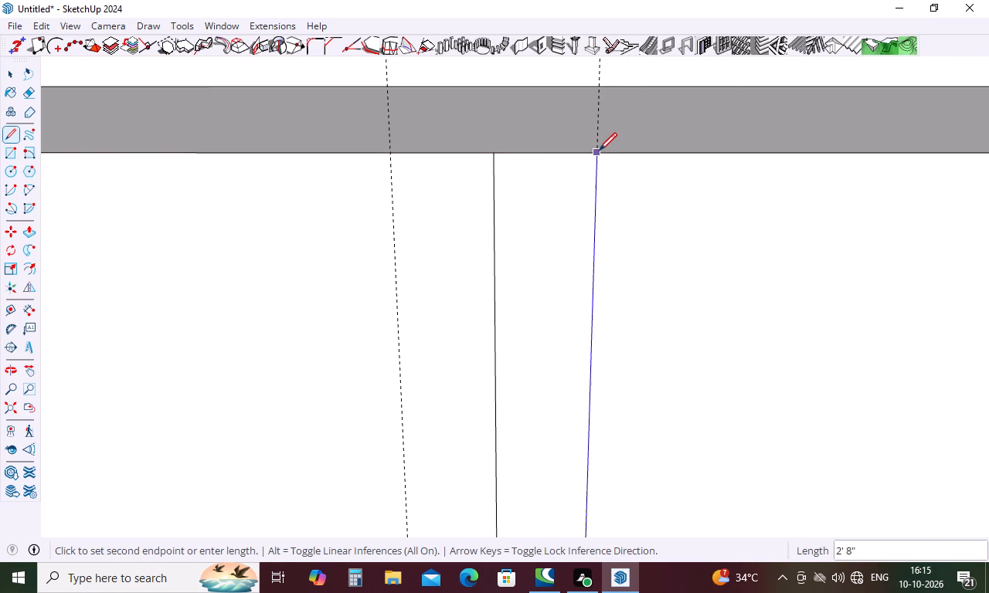
click(599, 151)
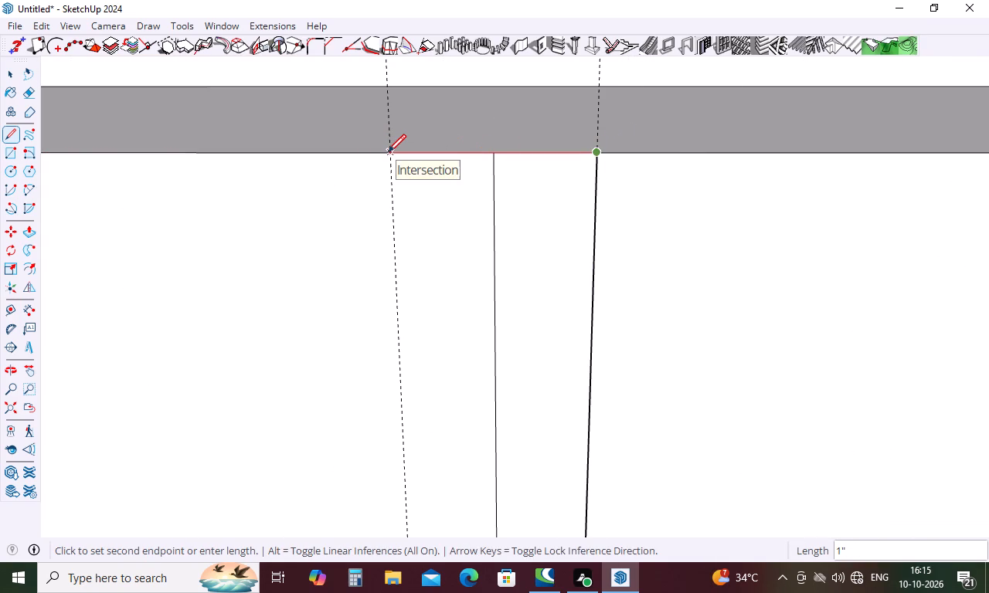
Continue the line 1" along the top edge and 2' 8" down the left guide of the second upper door line.
click(389, 152)
scroll(487, 88, down, 10)
scroll(479, 196, down, 12)
scroll(464, 357, up, 3)
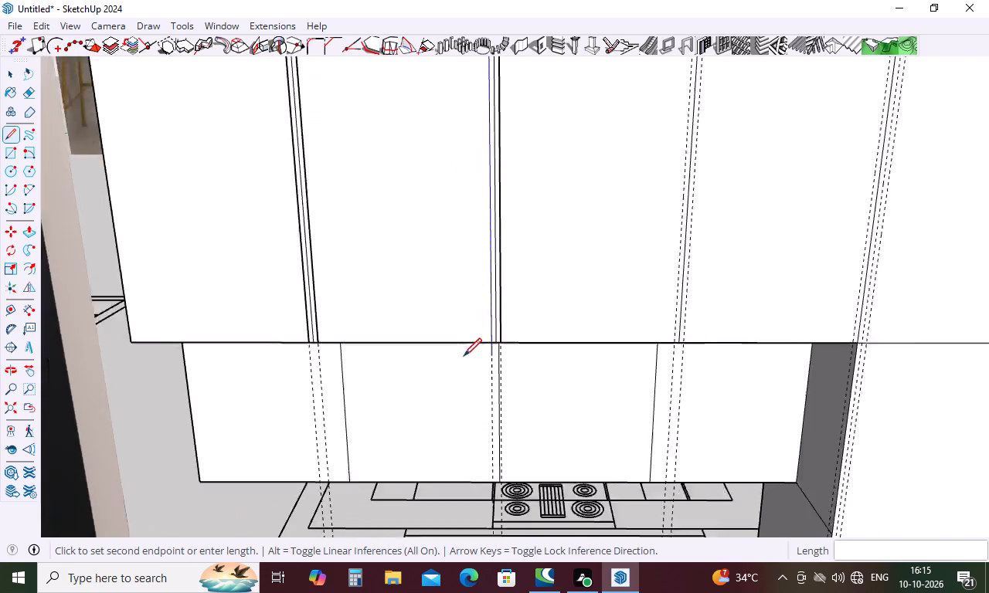
scroll(464, 356, up, 15)
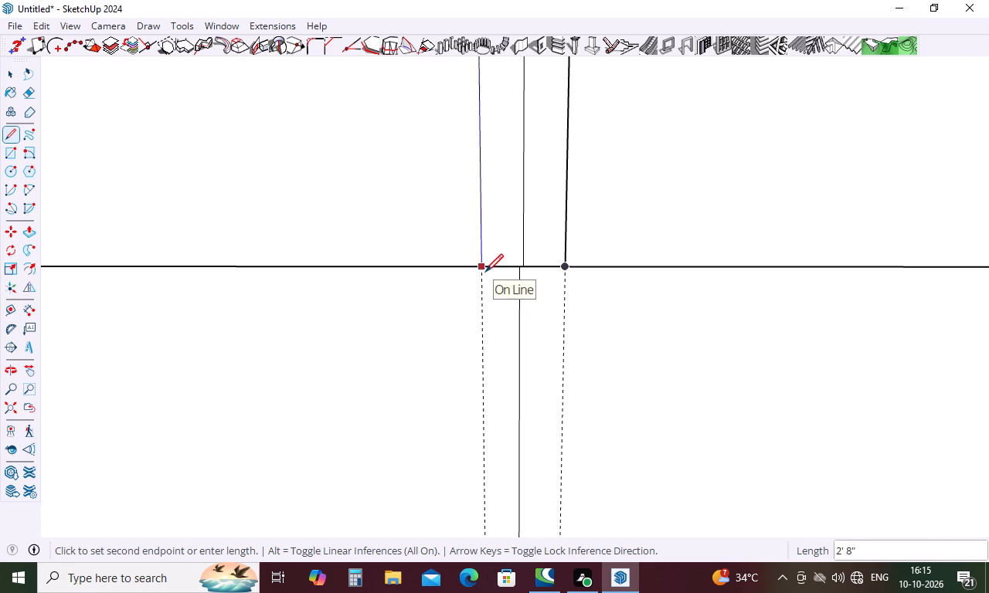
click(485, 272)
scroll(430, 266, down, 18)
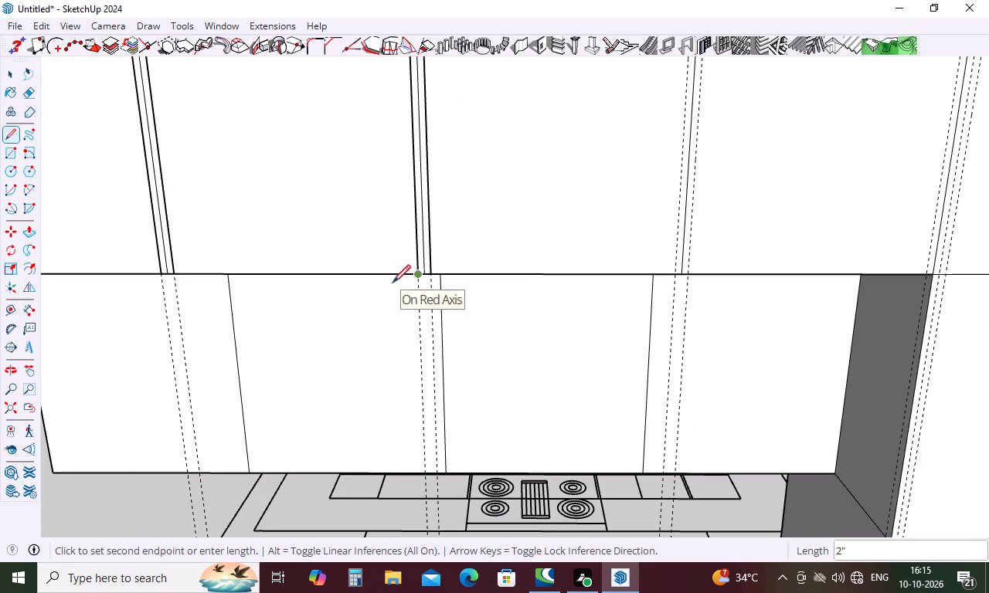
key(Escape)
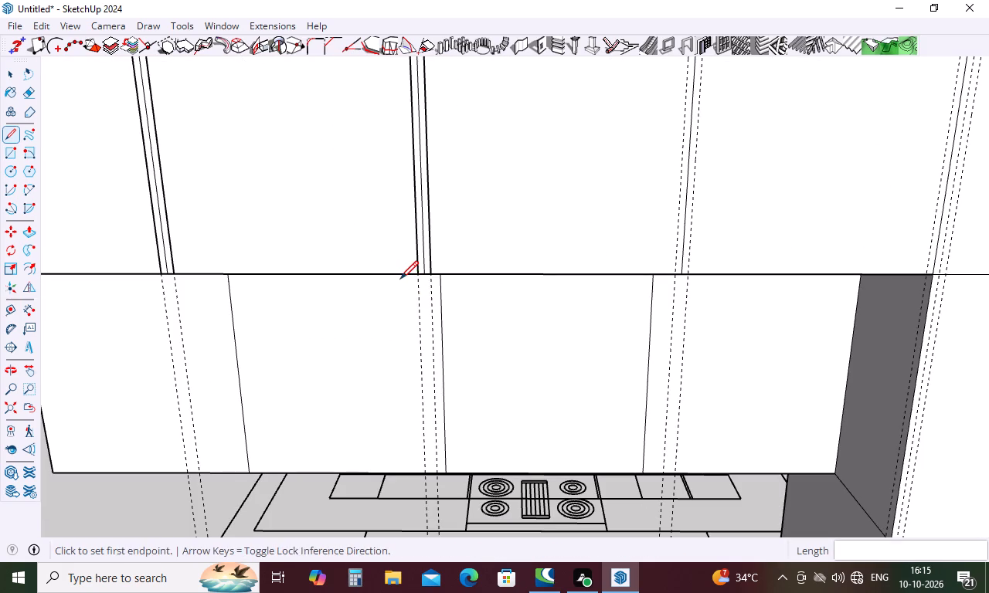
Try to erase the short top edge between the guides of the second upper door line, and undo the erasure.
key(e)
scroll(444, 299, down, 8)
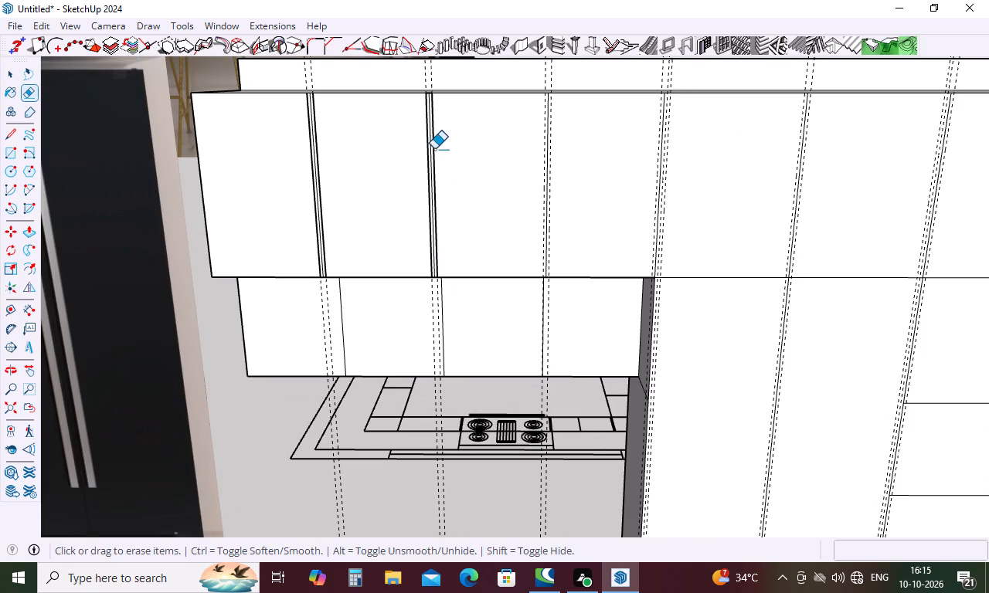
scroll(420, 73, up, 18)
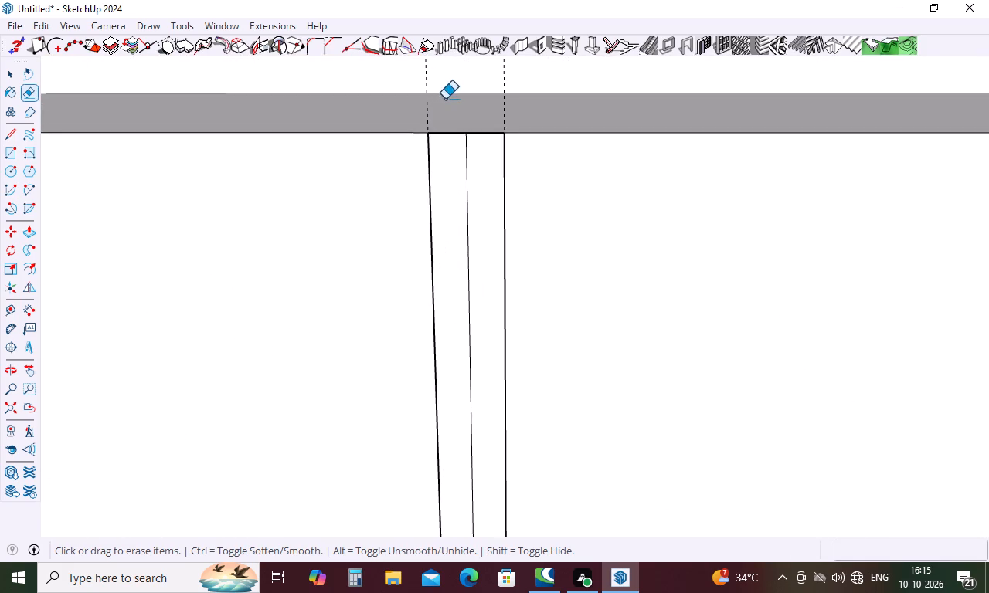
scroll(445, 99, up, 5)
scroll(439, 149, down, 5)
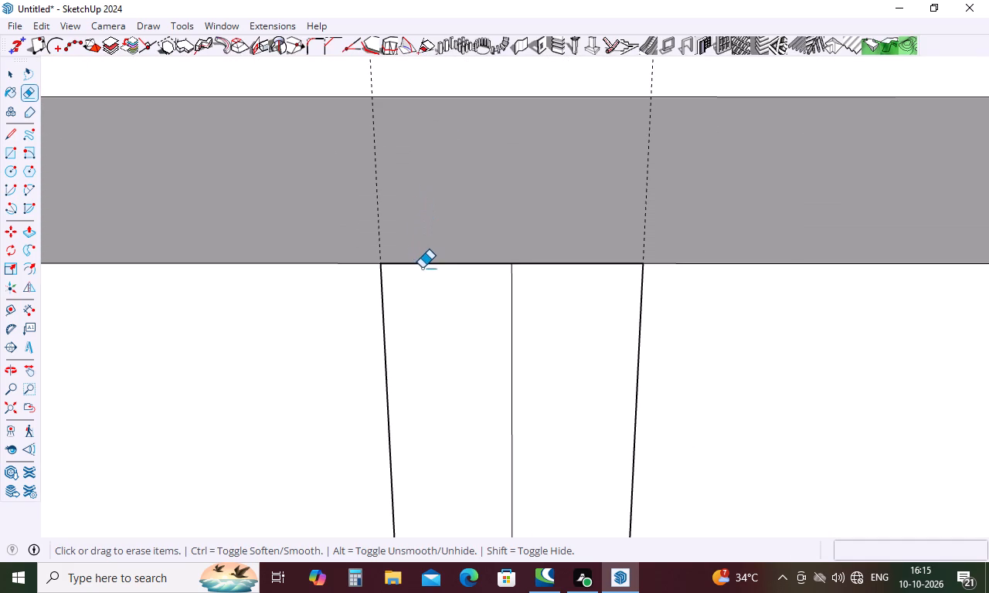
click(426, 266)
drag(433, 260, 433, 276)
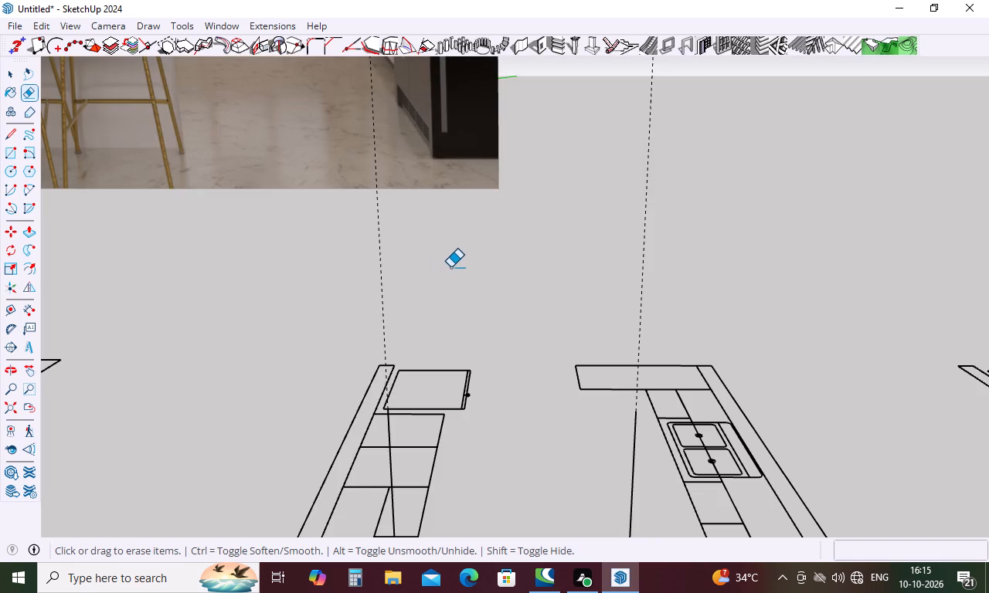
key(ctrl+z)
Undo all the lines traced outside the cabinet group around the first and second upper door lines.
scroll(455, 223, down, 16)
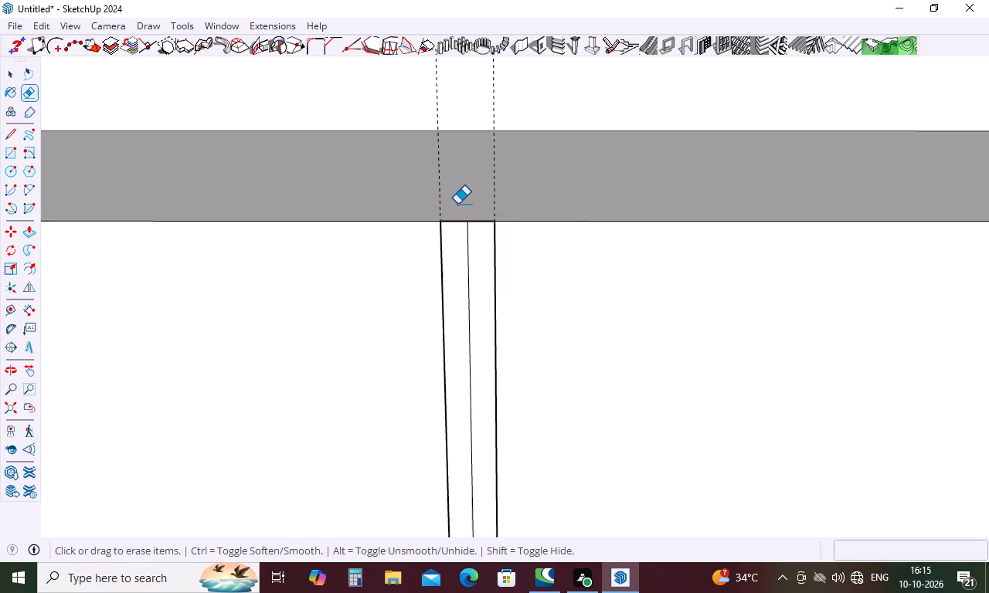
scroll(457, 204, down, 20)
key(space)
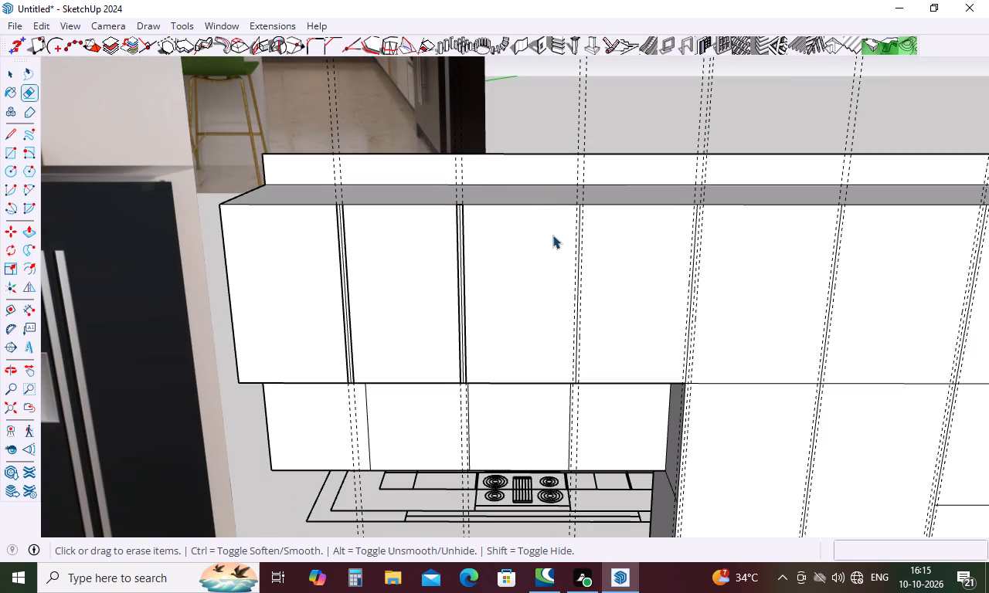
click(547, 269)
key(Escape)
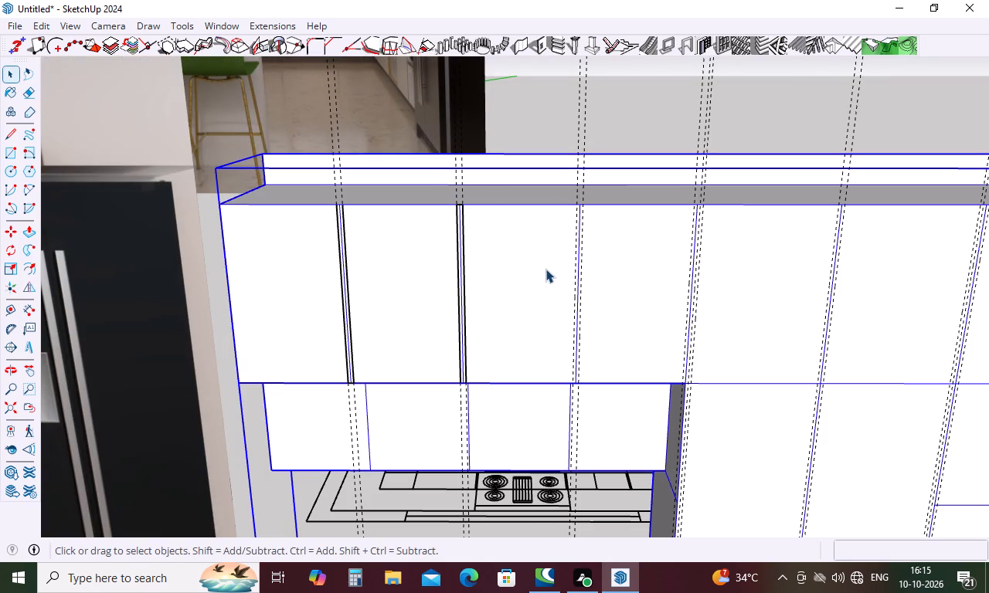
key(Escape)
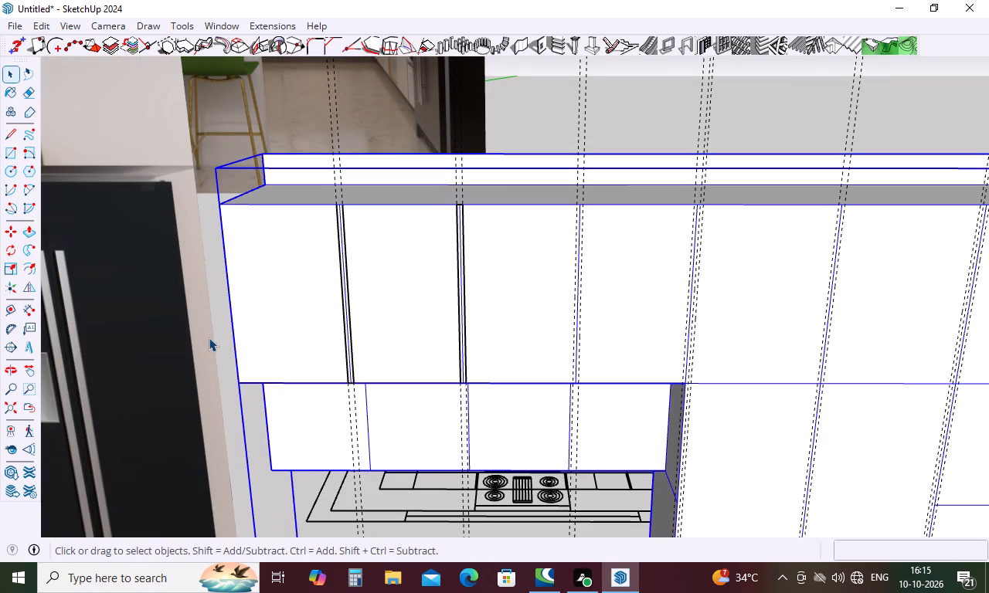
click(211, 334)
key(ctrl+z)
key(ctrl+z)
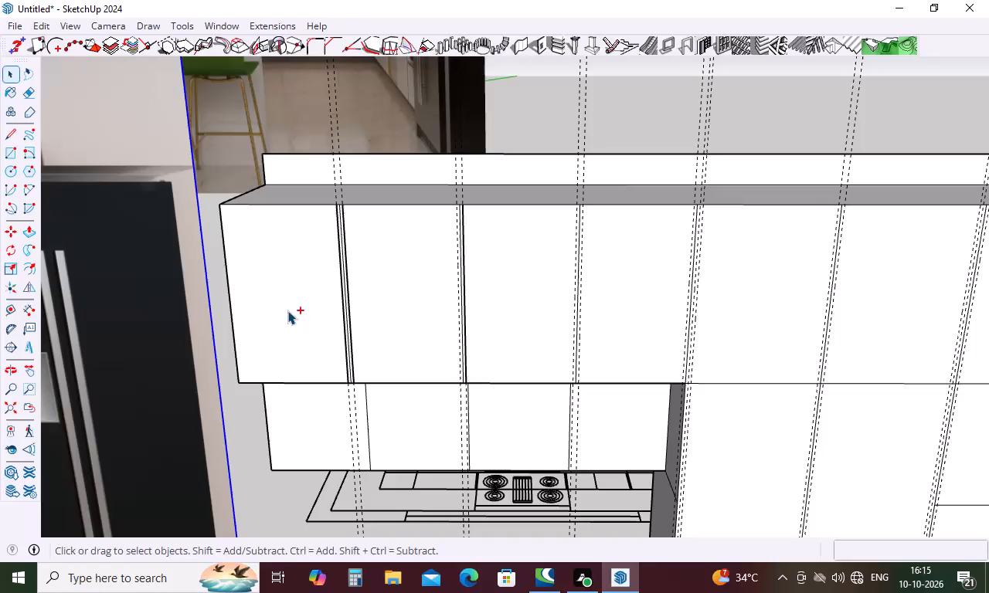
key(ctrl+z)
key(ctrl+z)
key(ctrl+z)
key(ctrl+z)
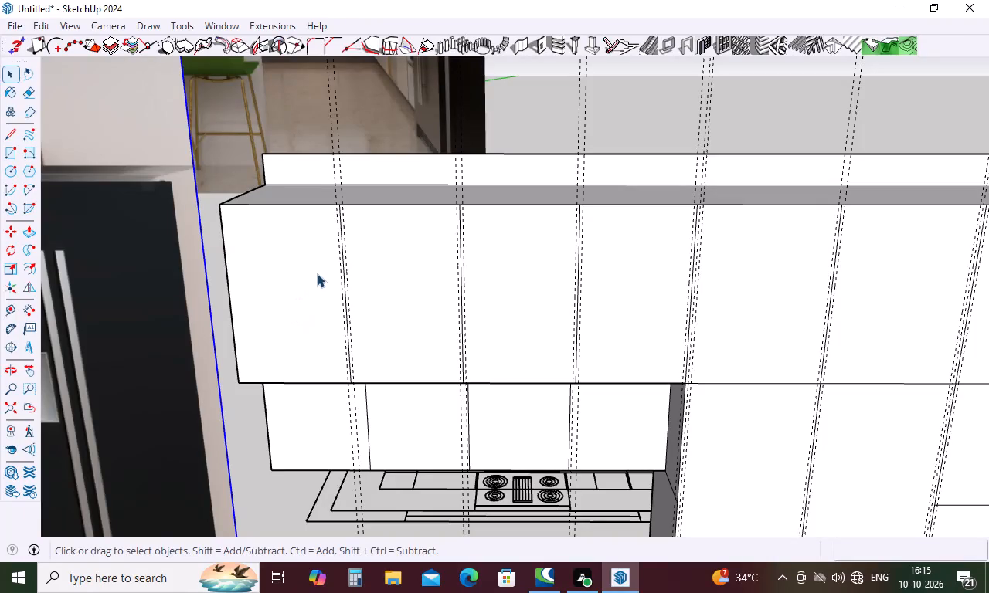
Open the kitchen cabinet group for editing.
key(space)
scroll(325, 268, down, 11)
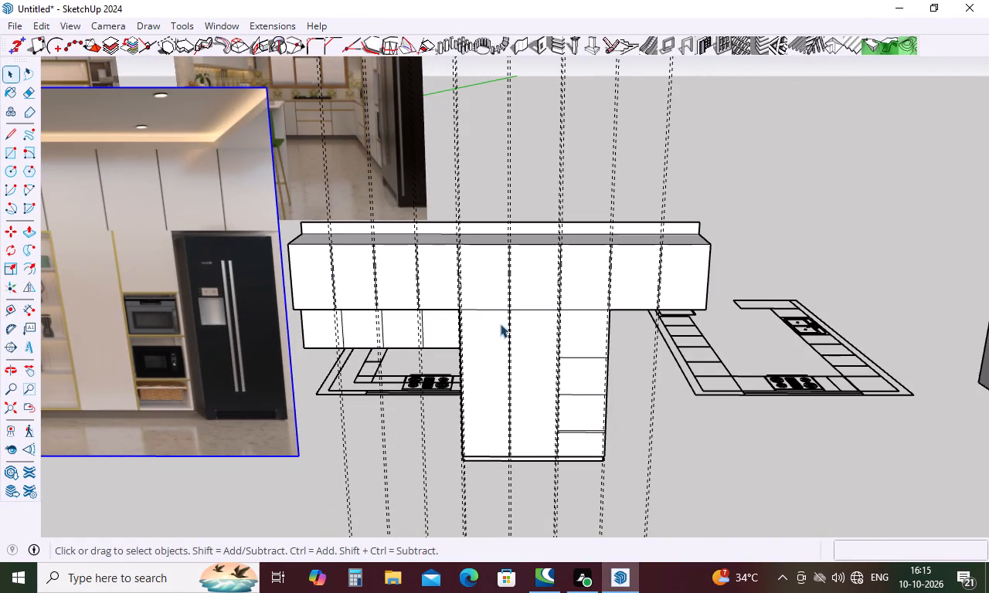
double_click(523, 327)
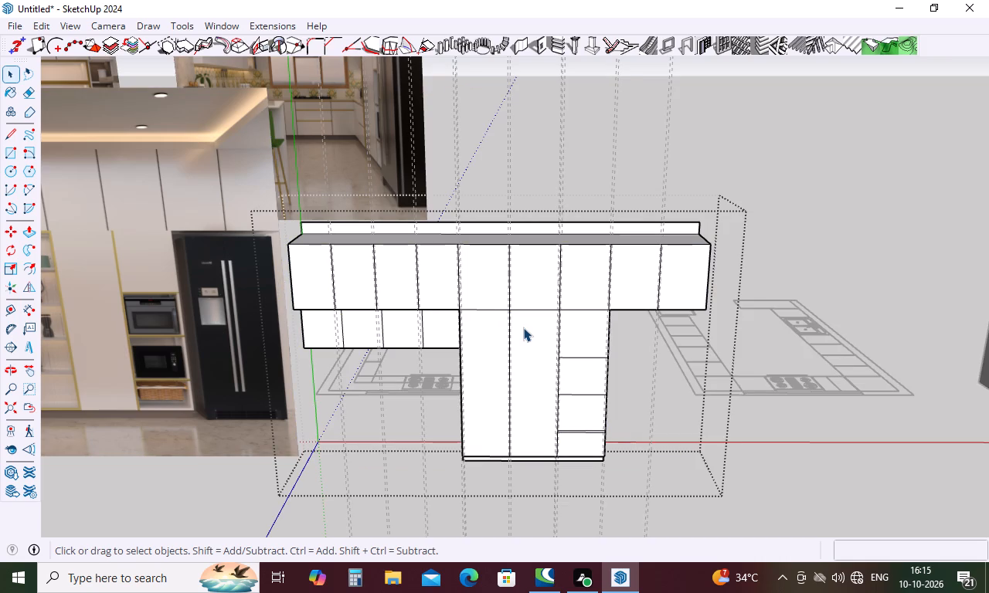
key(Escape)
double_click(523, 327)
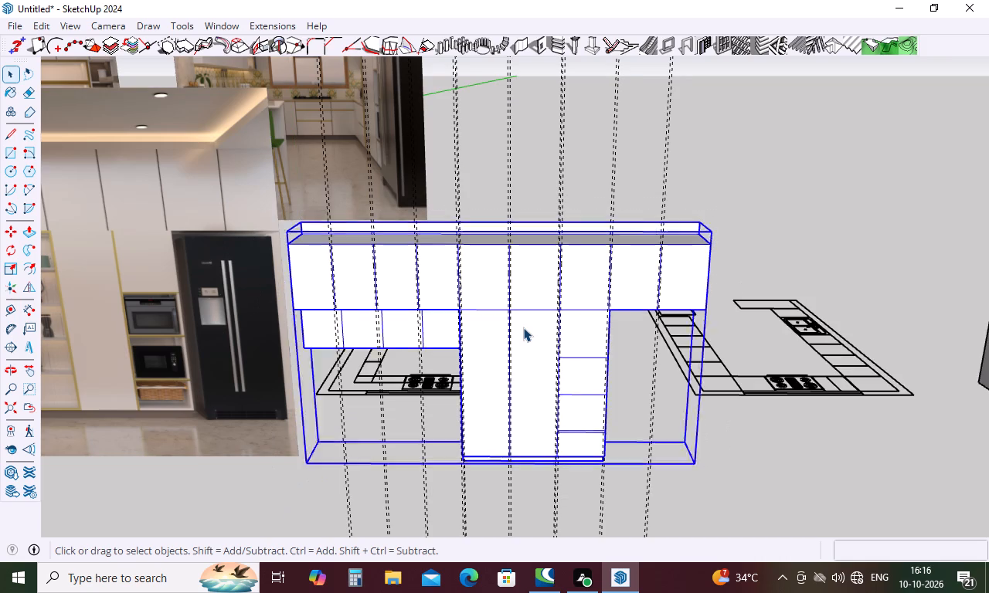
Inside the cabinet group, draw a 2' 8" line along the left guide of the first upper door line, from bottom edge to top edge.
key(l)
scroll(318, 307, up, 10)
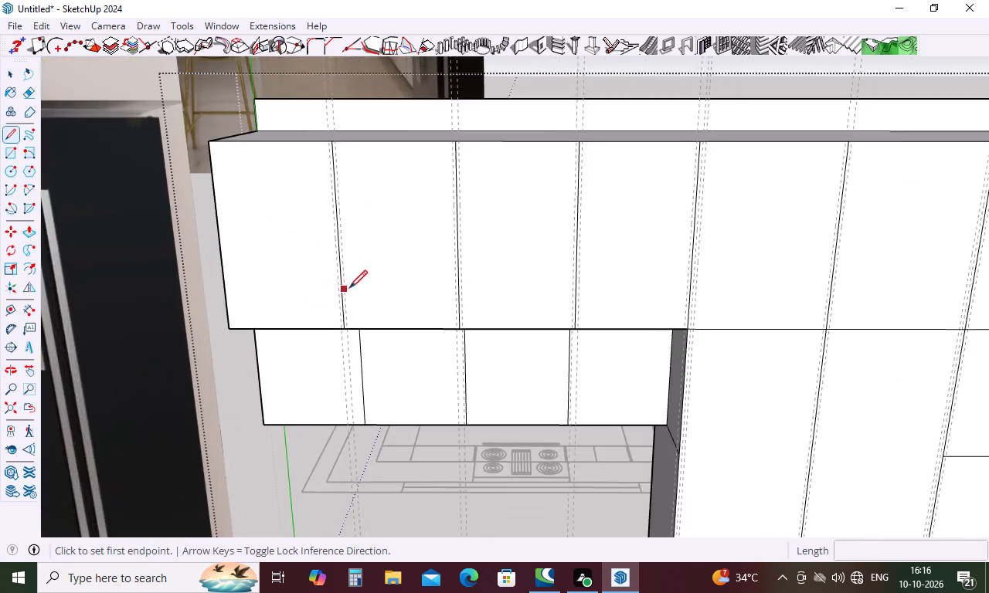
scroll(349, 288, up, 10)
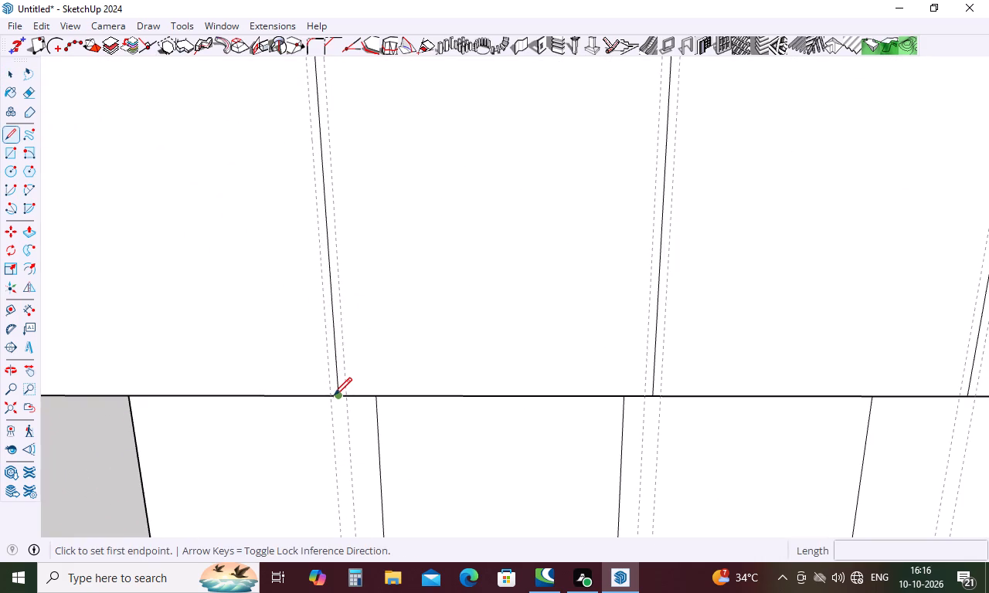
scroll(319, 405, up, 5)
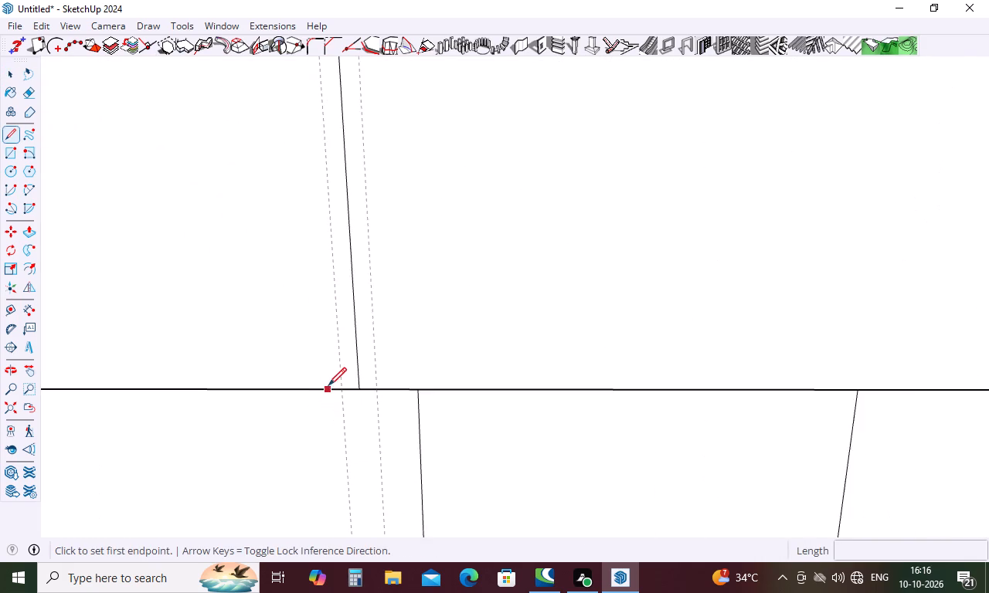
scroll(328, 385, up, 5)
click(342, 389)
scroll(361, 389, down, 7)
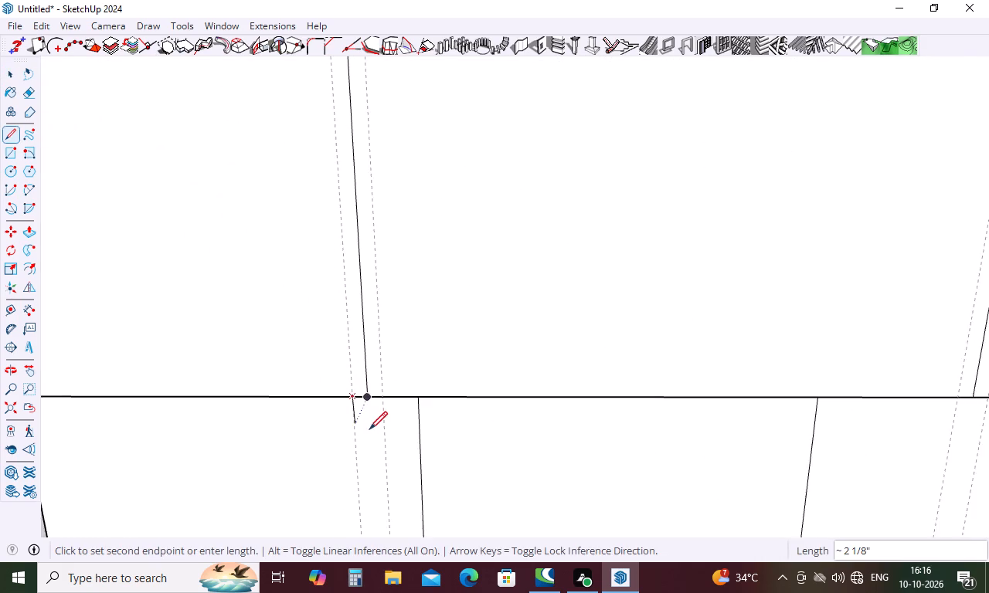
scroll(369, 429, down, 14)
scroll(355, 292, up, 6)
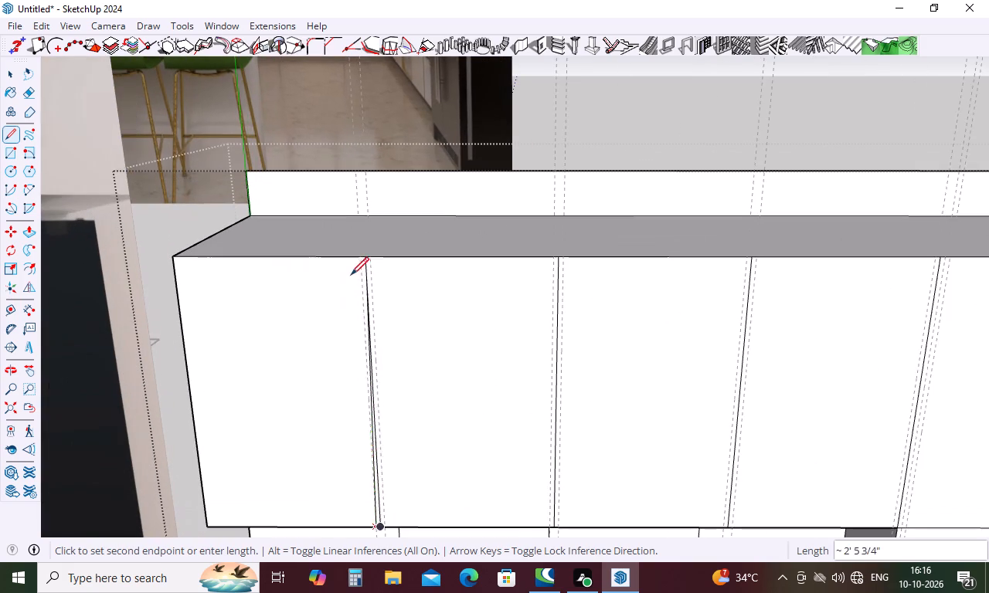
click(359, 251)
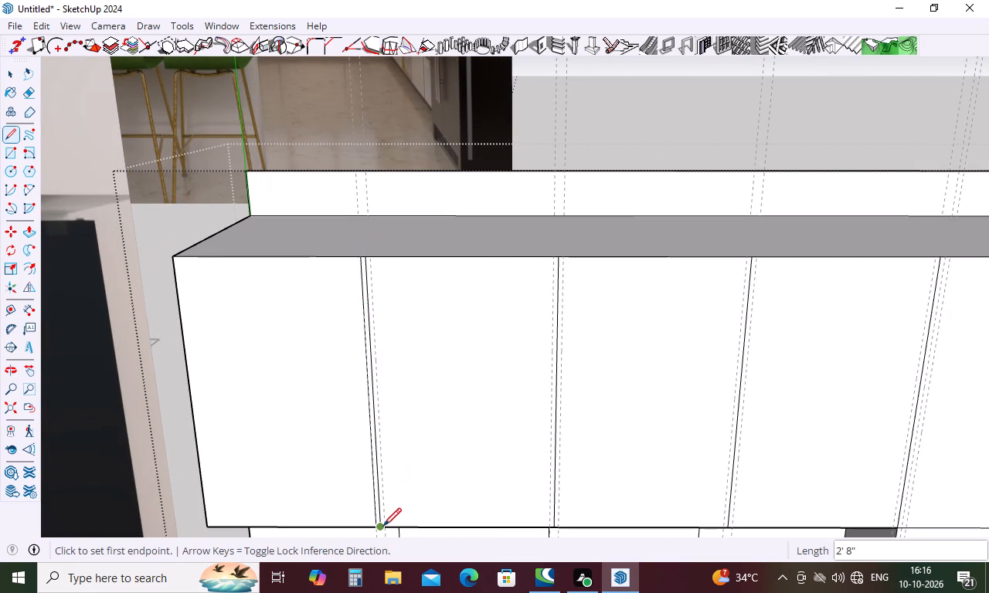
Draw a 2' 8" line along the right guide of the first upper door line, from bottom edge to top edge.
scroll(378, 548, up, 11)
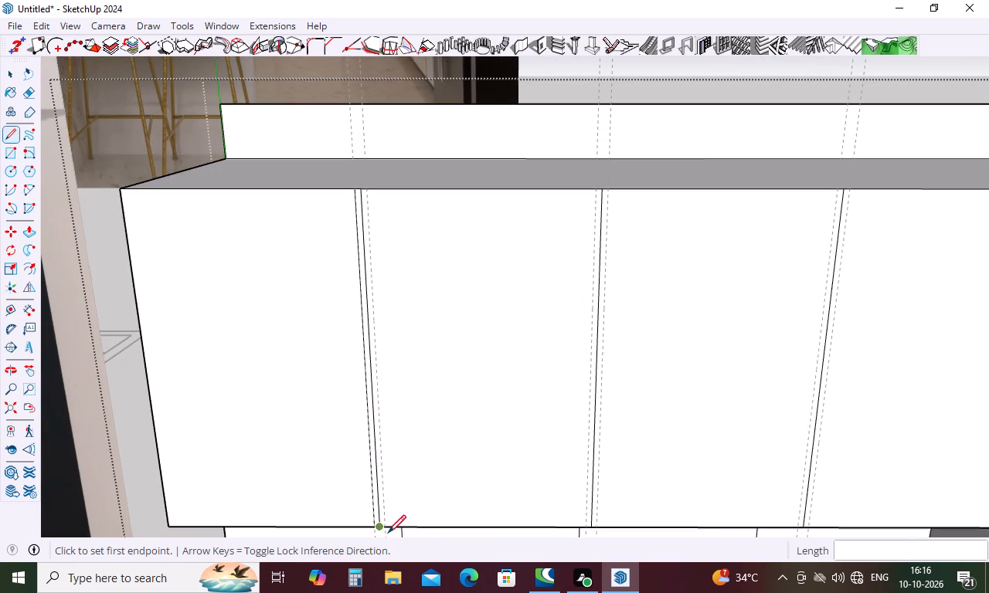
scroll(388, 533, up, 13)
scroll(421, 393, down, 7)
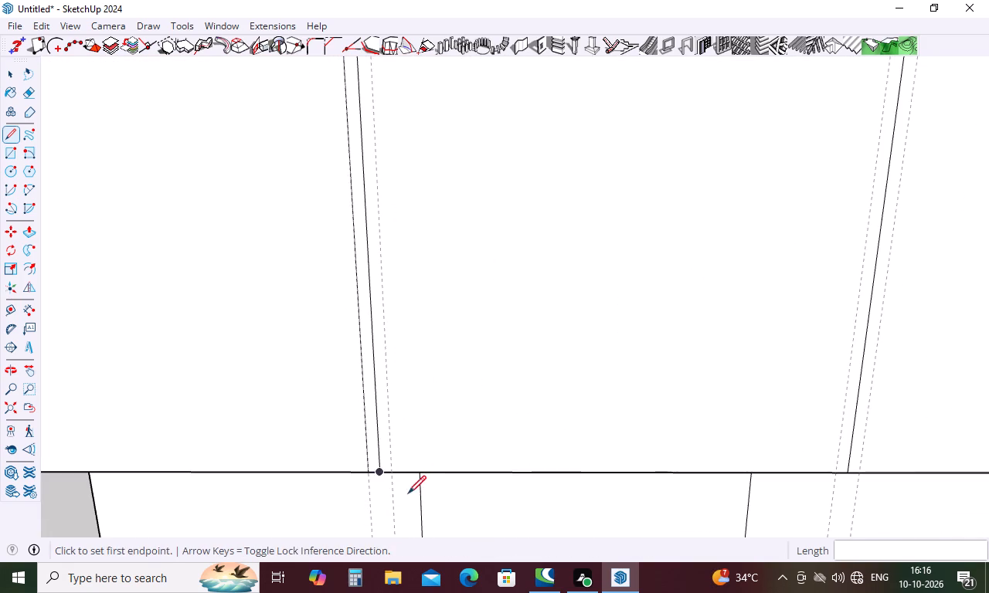
scroll(402, 495, up, 6)
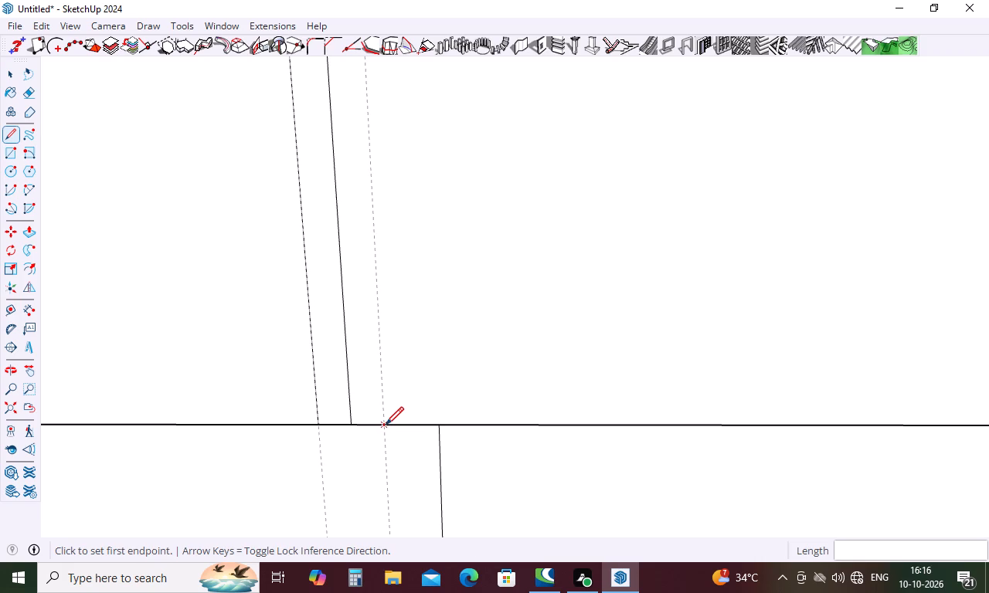
click(386, 425)
scroll(396, 429, down, 18)
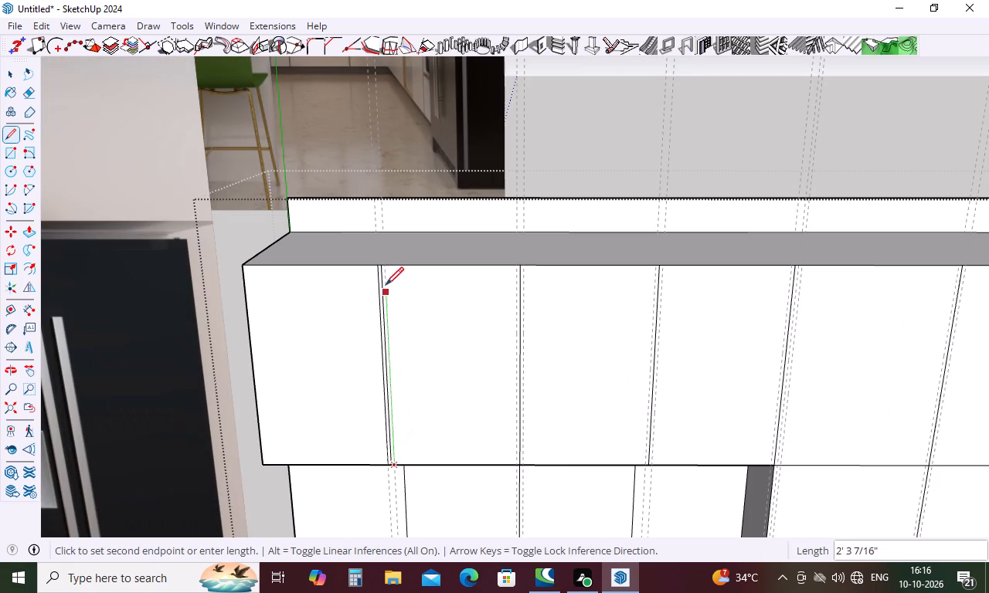
scroll(383, 263, up, 9)
click(389, 271)
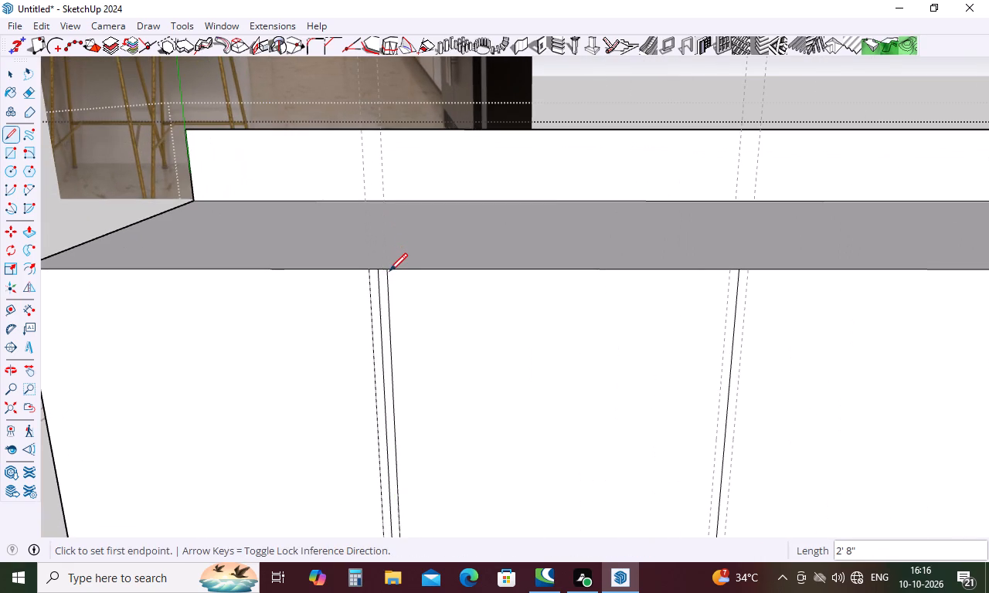
Draw a 2' 8" line along the left guide of the second upper door line, from bottom edge to top edge.
scroll(400, 256, down, 20)
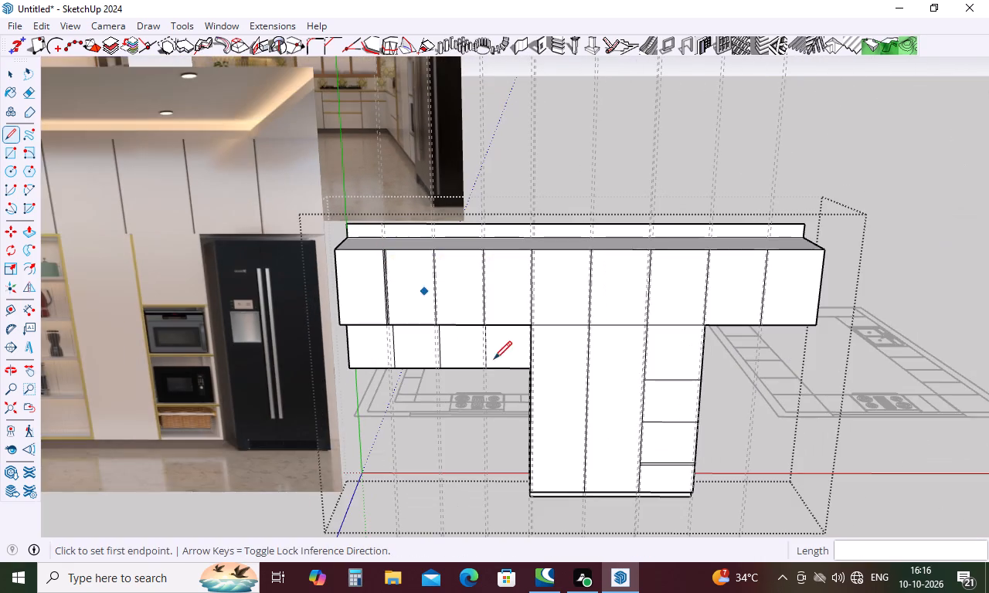
scroll(407, 333, up, 4)
scroll(474, 317, up, 11)
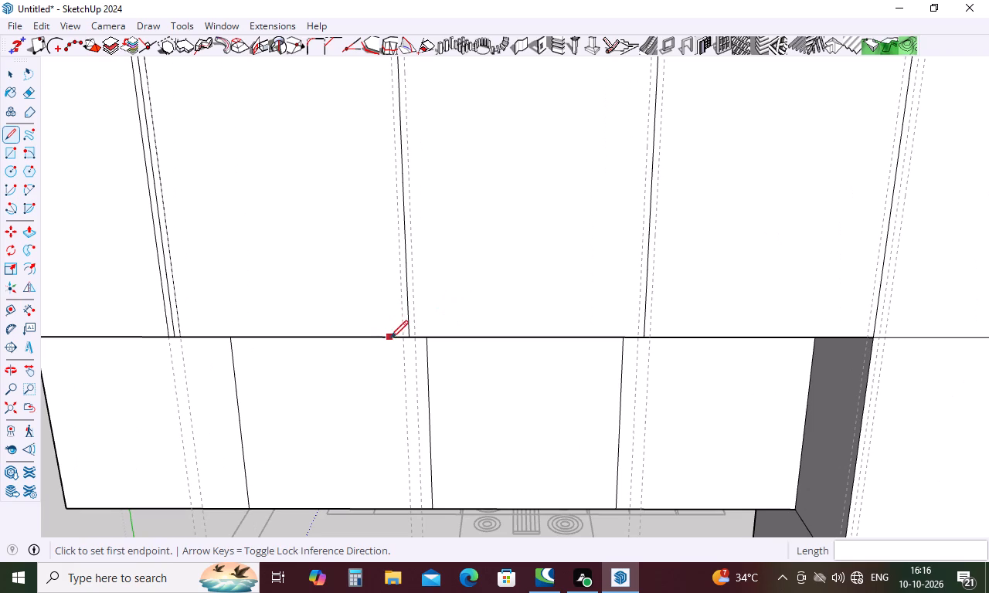
scroll(397, 337, up, 4)
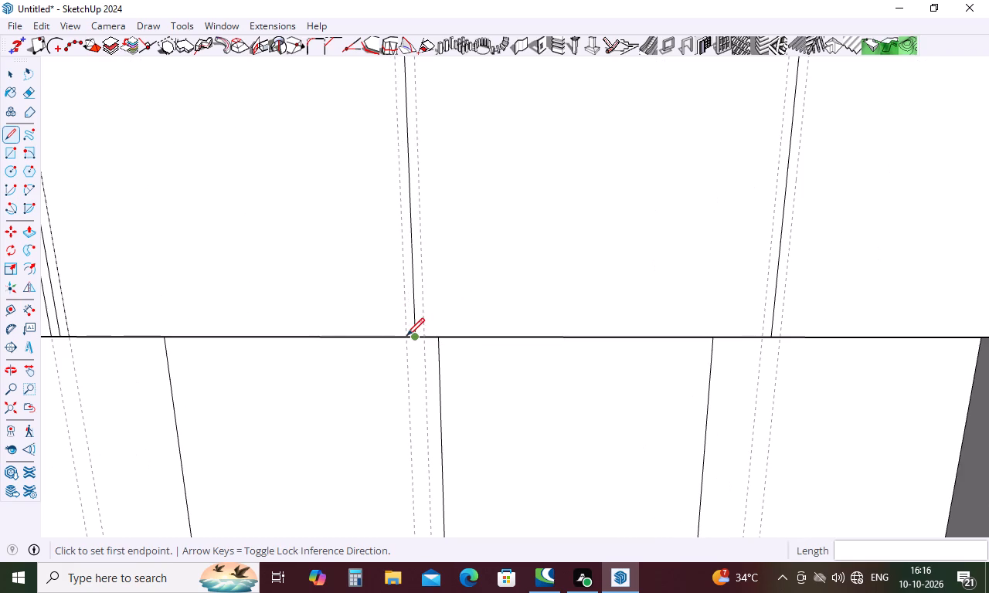
click(404, 337)
scroll(444, 434, down, 12)
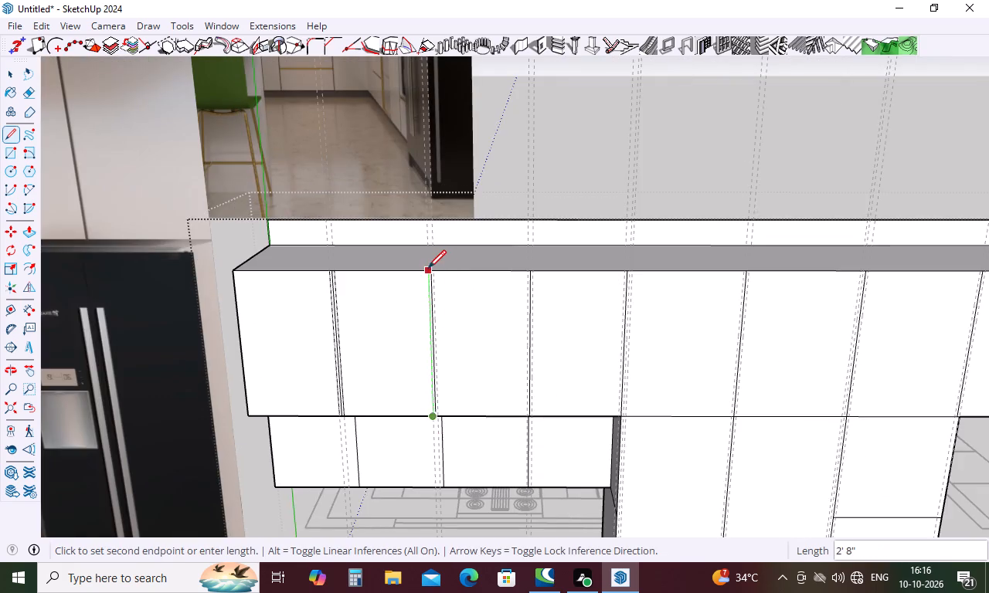
scroll(428, 268, up, 15)
click(428, 275)
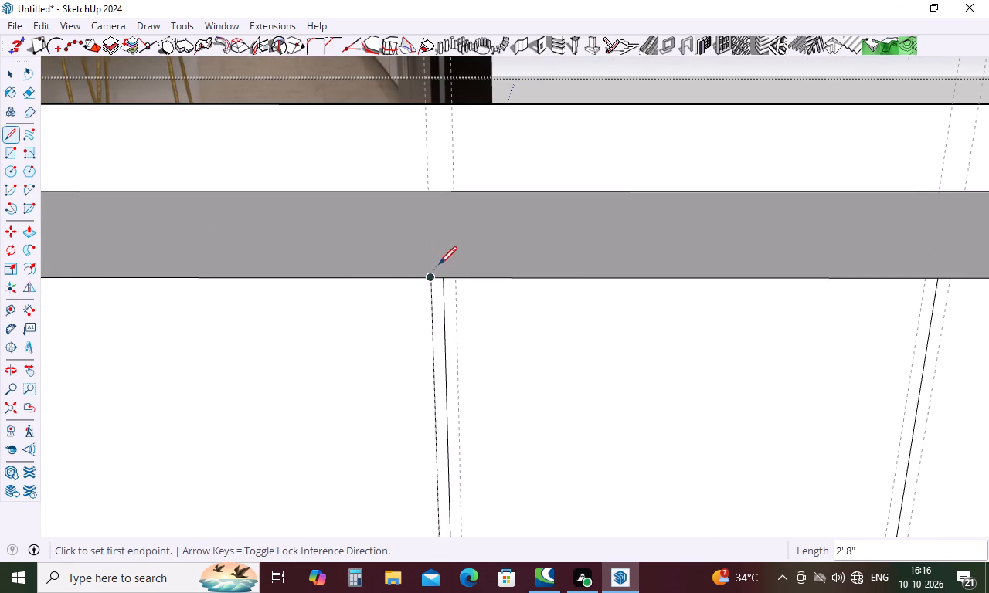
Draw a 2' 8" line along the right guide of the second upper door line, from bottom edge to top edge.
scroll(439, 264, down, 11)
scroll(456, 482, up, 6)
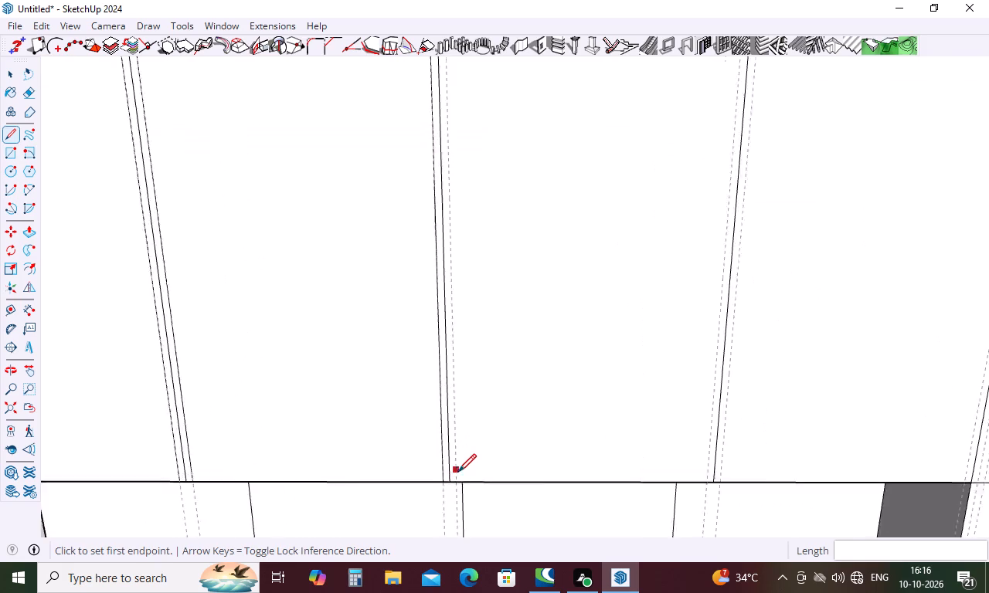
scroll(458, 472, up, 5)
click(458, 489)
scroll(474, 378, down, 12)
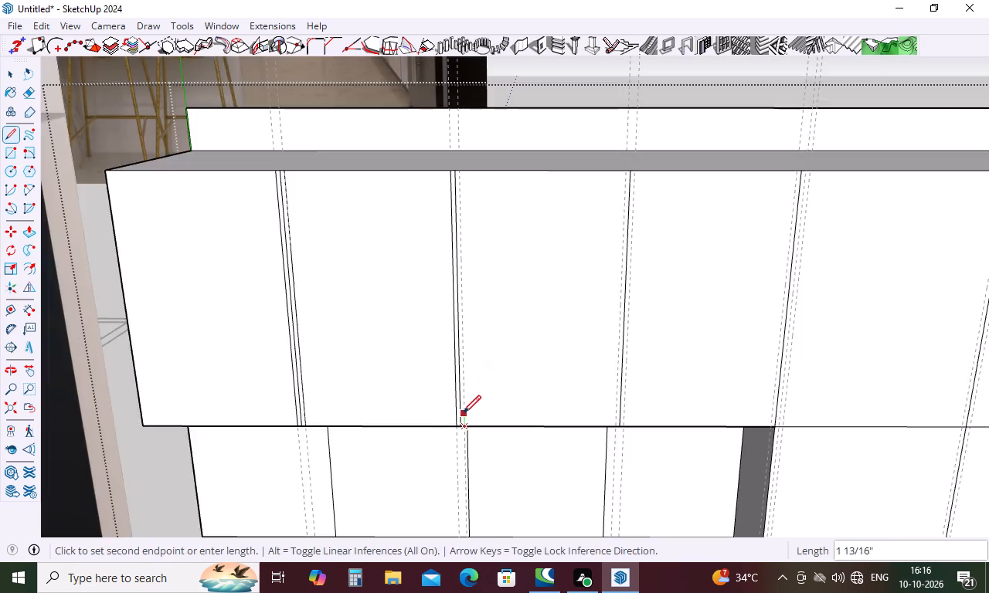
scroll(462, 415, down, 6)
scroll(457, 295, up, 15)
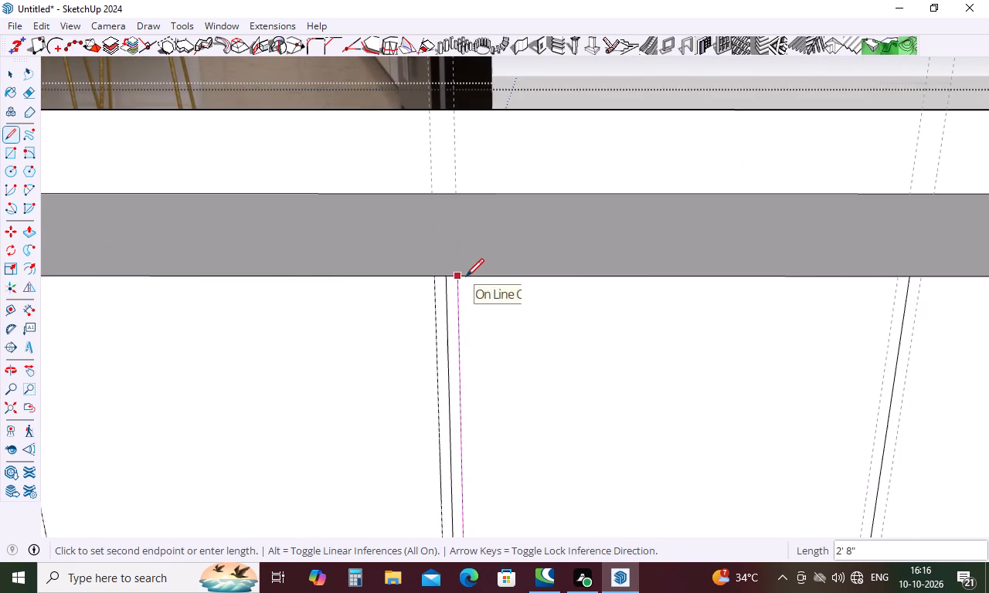
click(466, 276)
Draw a line along the left guide of the third upper door line, from the bottom edge to the top edge.
scroll(430, 280, down, 18)
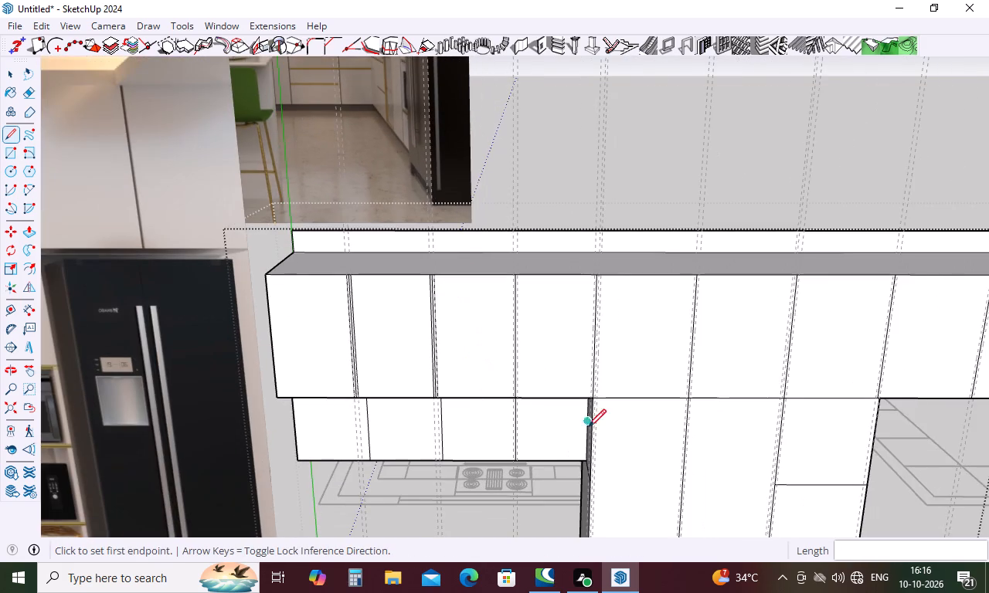
scroll(536, 395, up, 11)
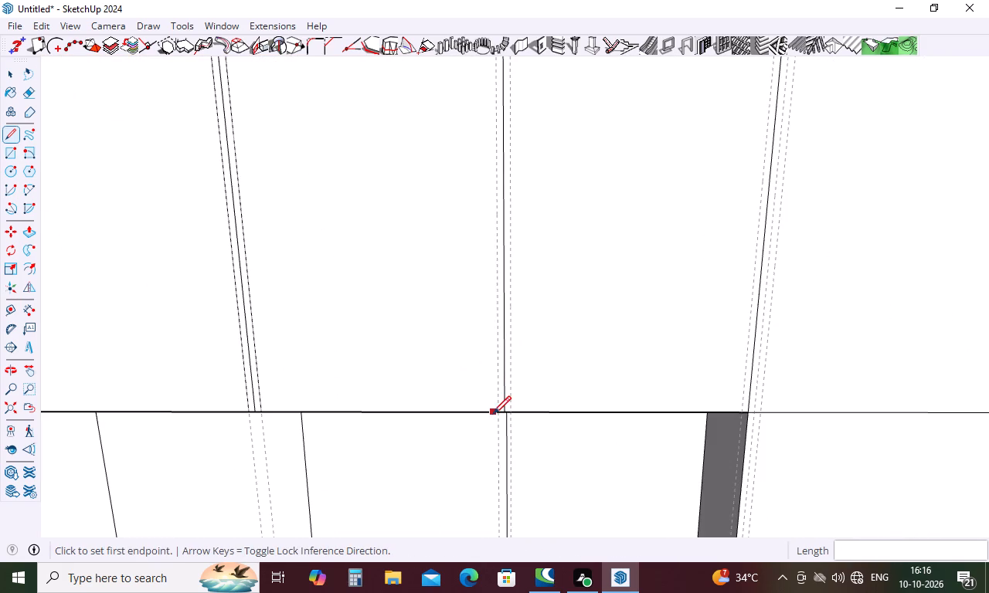
scroll(503, 408, up, 10)
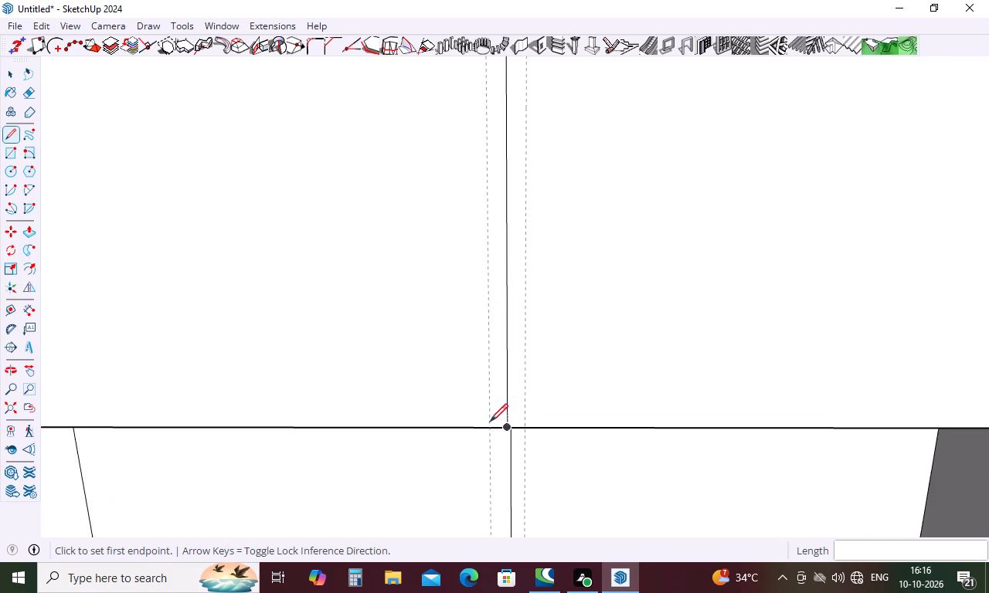
scroll(481, 453, up, 6)
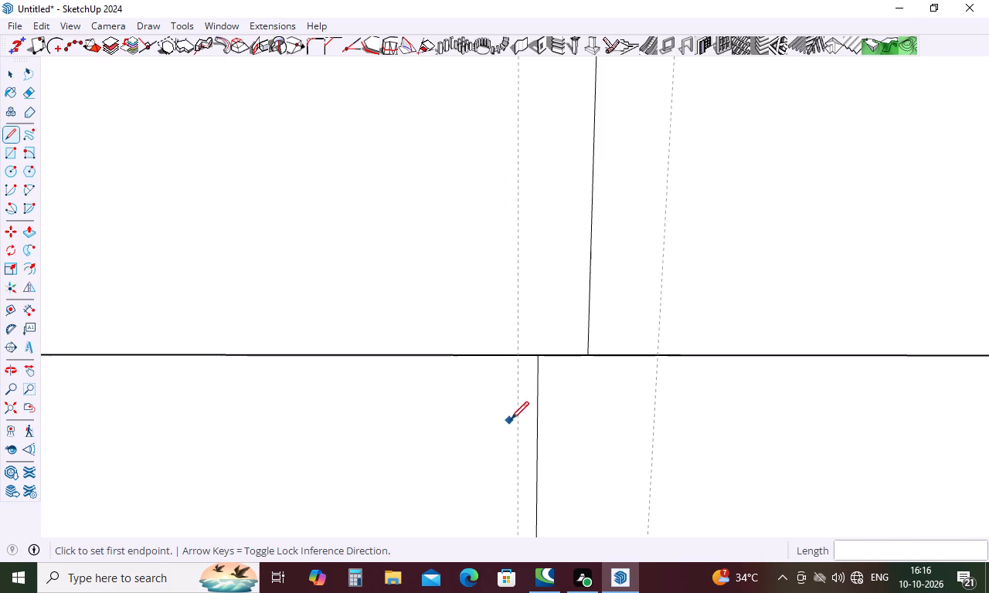
click(518, 354)
scroll(484, 438, down, 12)
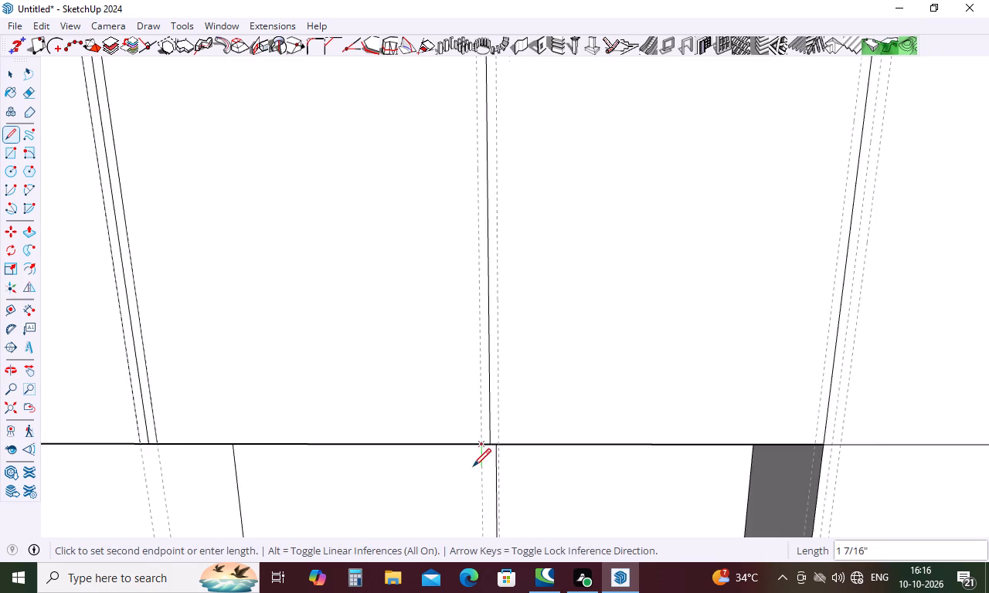
scroll(473, 456, down, 6)
scroll(478, 162, up, 3)
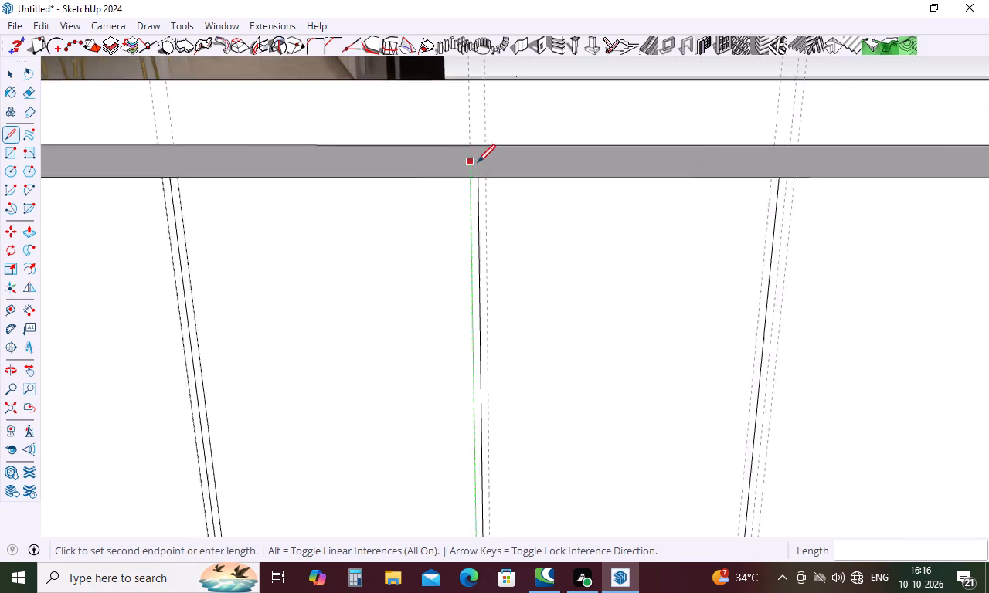
scroll(478, 162, up, 8)
click(454, 198)
Draw a 2' 8" line along the right guide of the third upper door line, from bottom edge to top edge.
scroll(484, 163, down, 6)
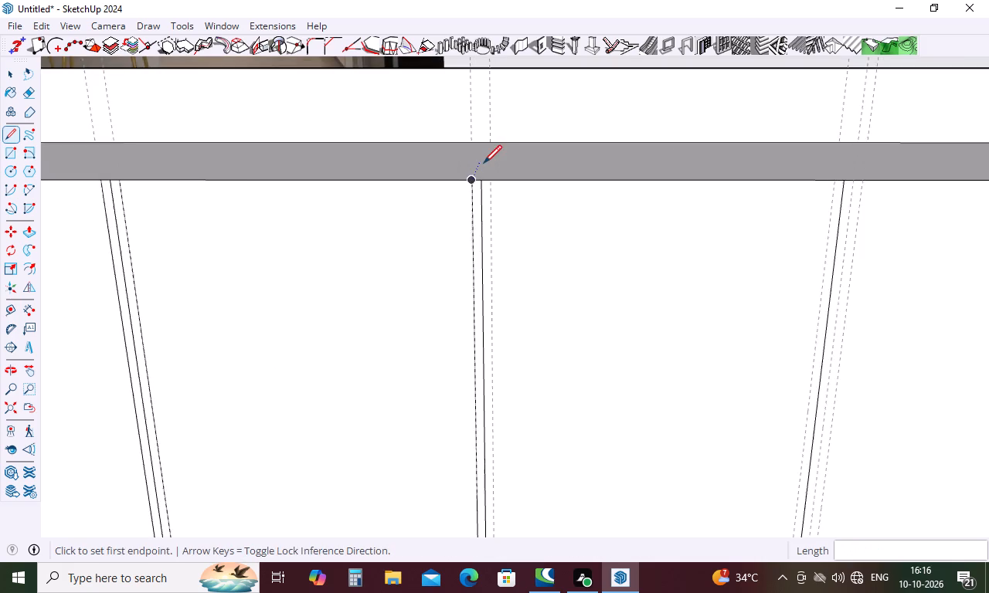
scroll(484, 161, down, 12)
scroll(501, 333, up, 6)
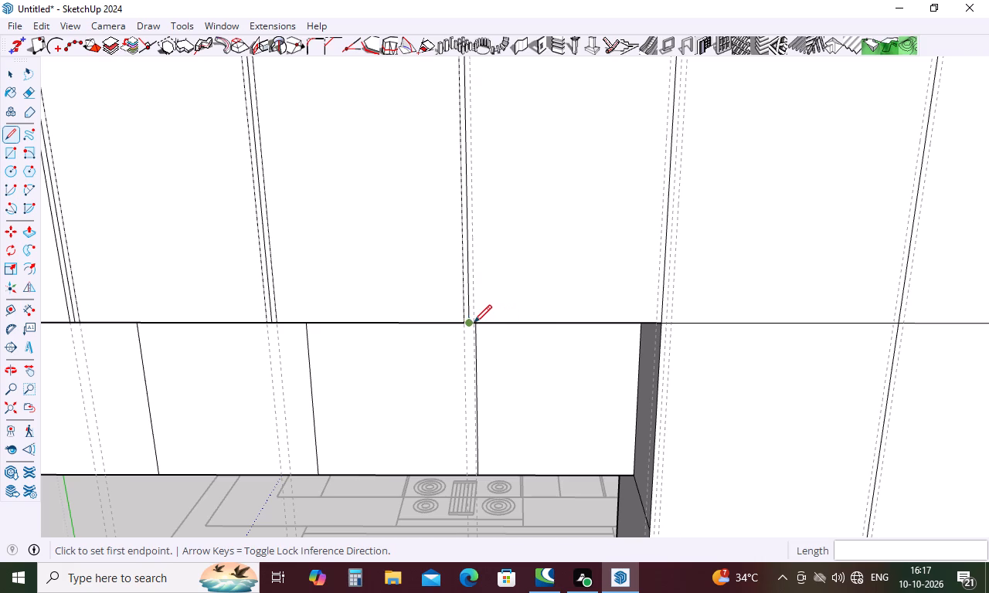
scroll(474, 323, up, 11)
click(477, 322)
scroll(472, 362, down, 6)
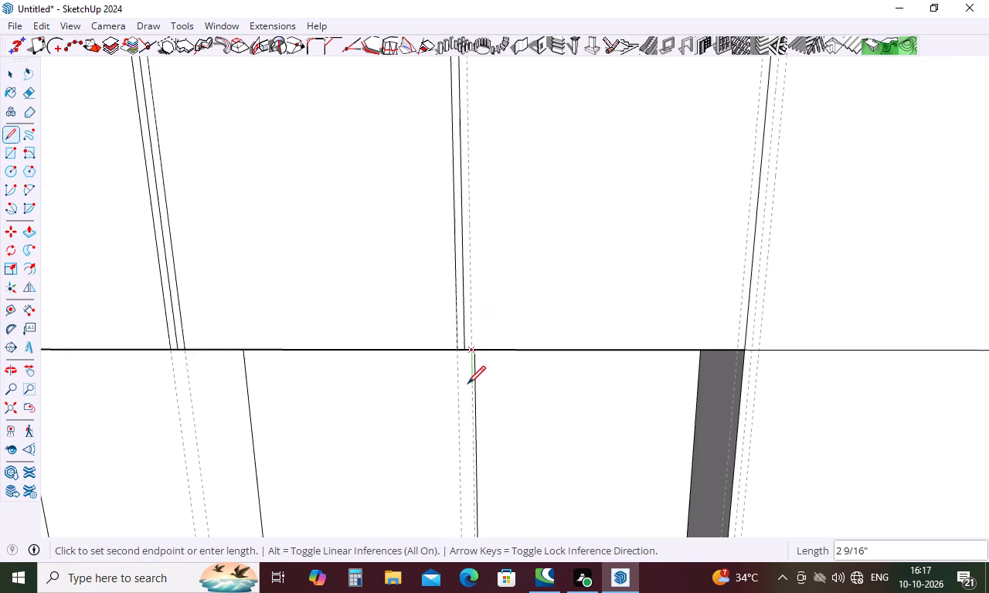
scroll(467, 384, down, 11)
scroll(484, 219, up, 5)
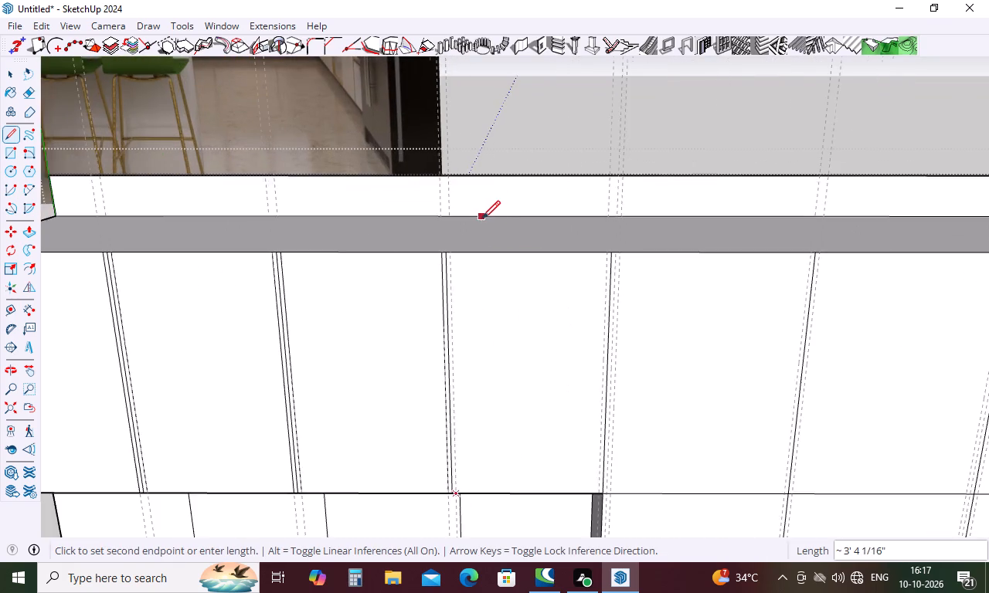
scroll(482, 219, up, 5)
scroll(420, 286, up, 5)
click(419, 288)
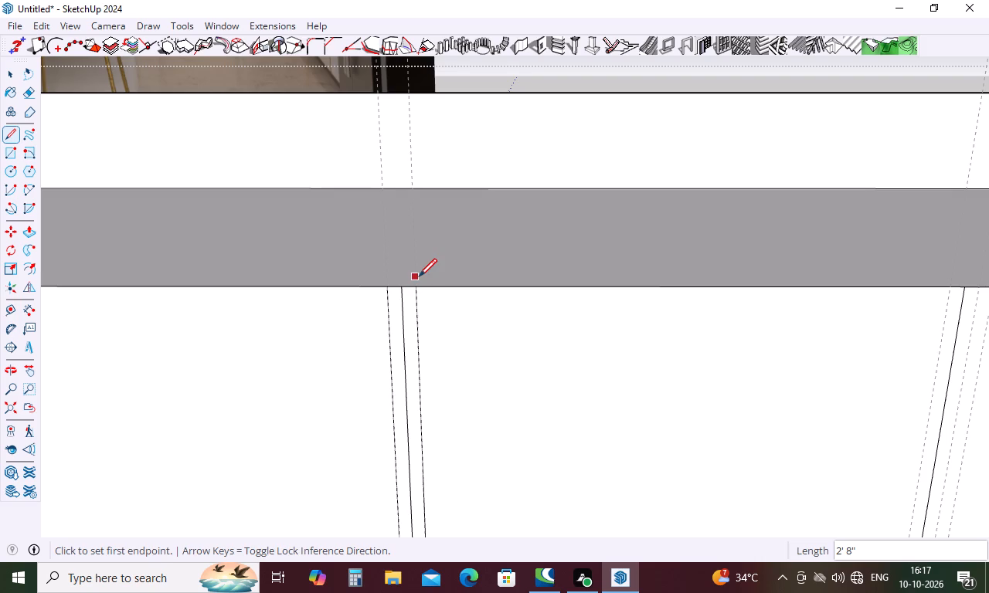
Draw a line along the left guide of the fourth upper door line, above the tall unit's left side, from bottom edge to top edge.
scroll(419, 276, down, 13)
scroll(420, 254, down, 8)
scroll(517, 381, up, 8)
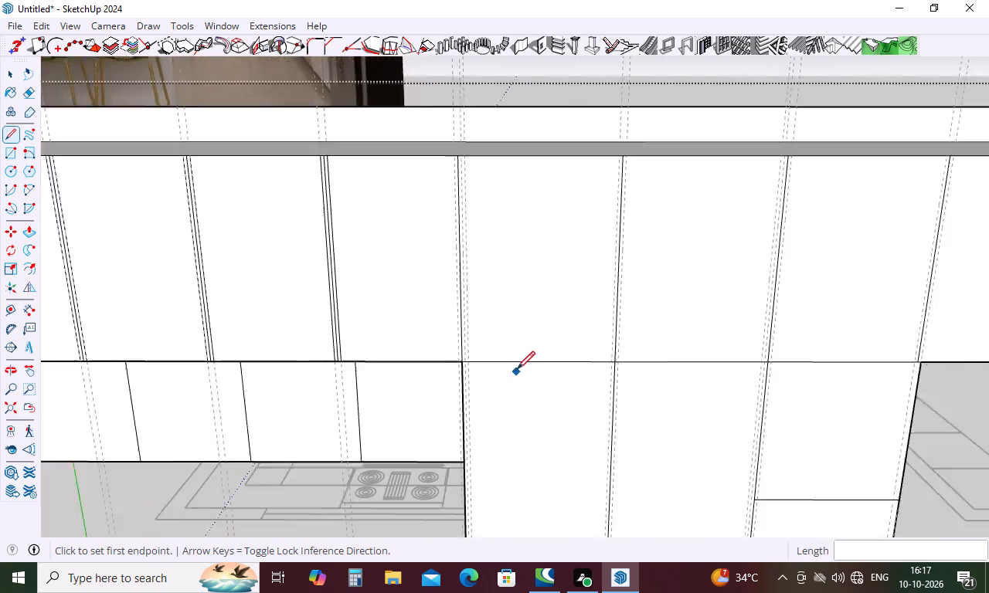
scroll(446, 354, up, 7)
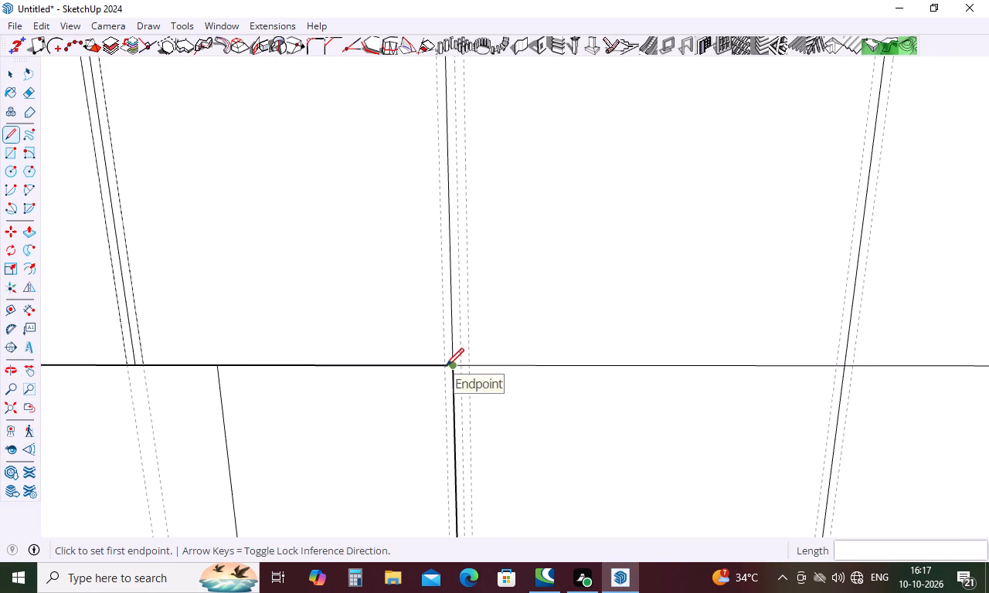
click(440, 365)
scroll(427, 398, down, 7)
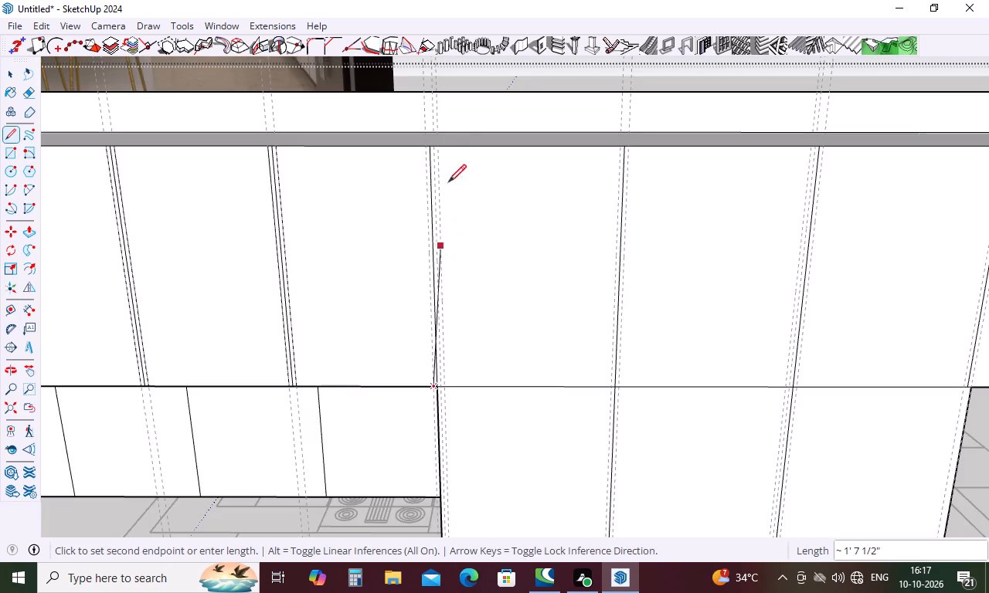
scroll(424, 127, up, 6)
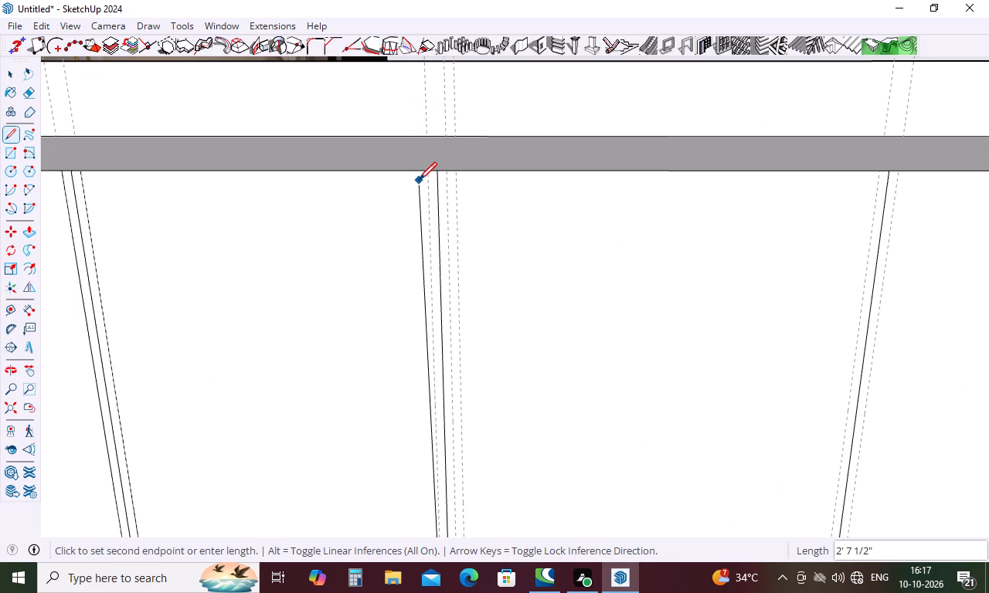
click(429, 173)
Examine the kitchen reference image for how the door lines run between the upper cabinets and the tall units.
scroll(443, 142, down, 12)
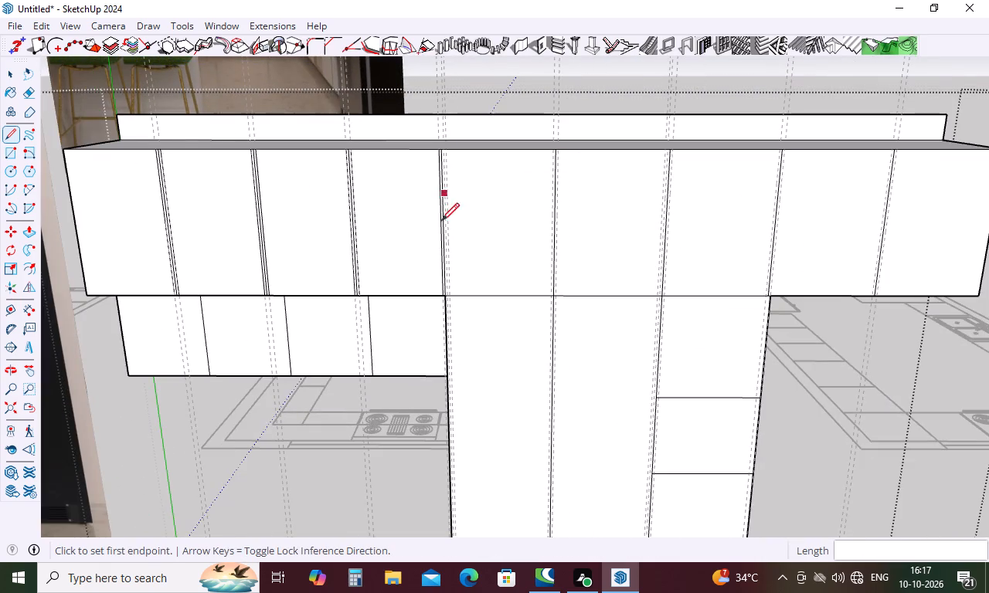
scroll(444, 268, up, 10)
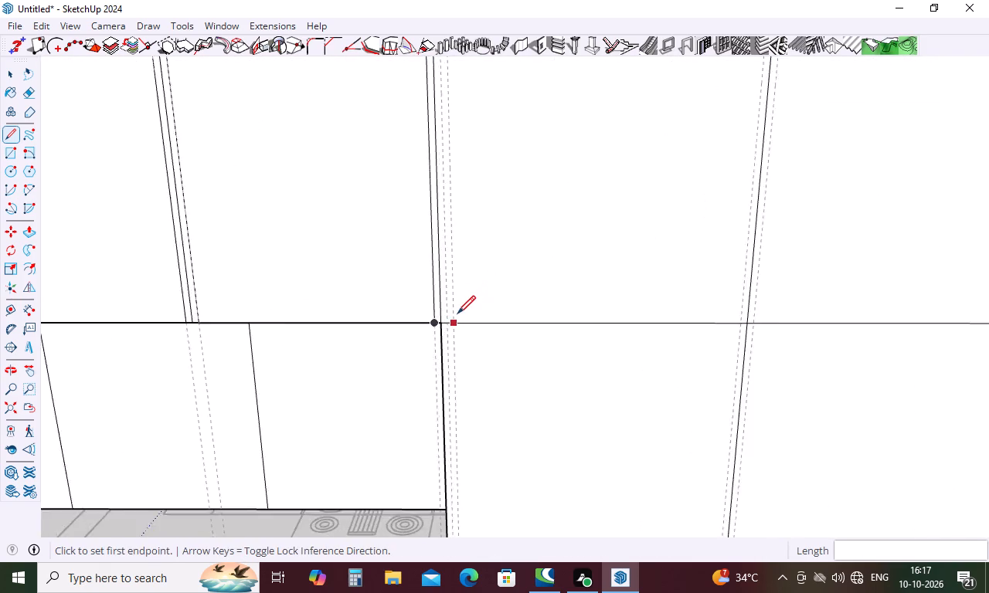
scroll(457, 313, up, 3)
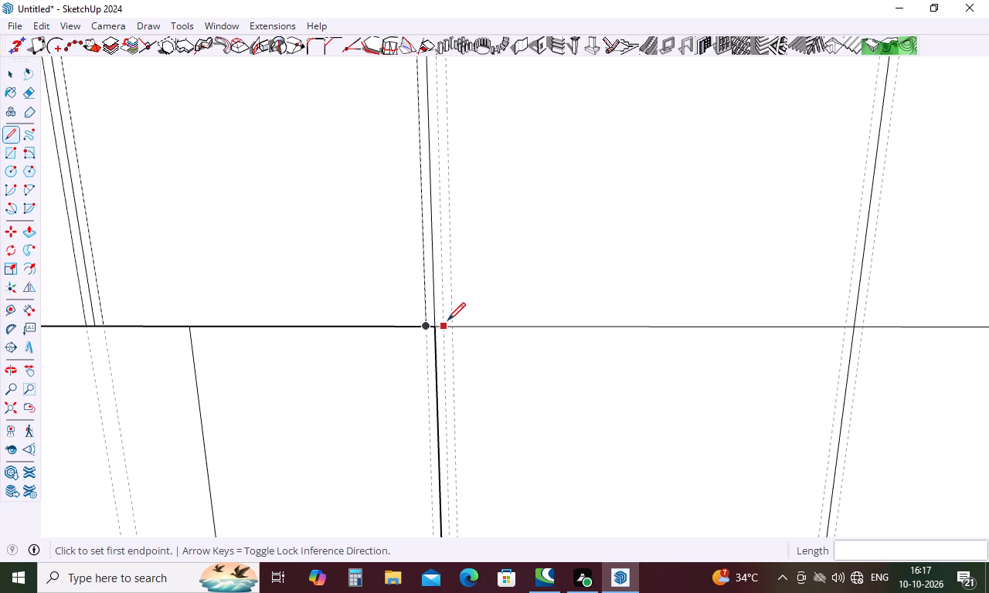
scroll(442, 310, down, 15)
scroll(474, 370, down, 14)
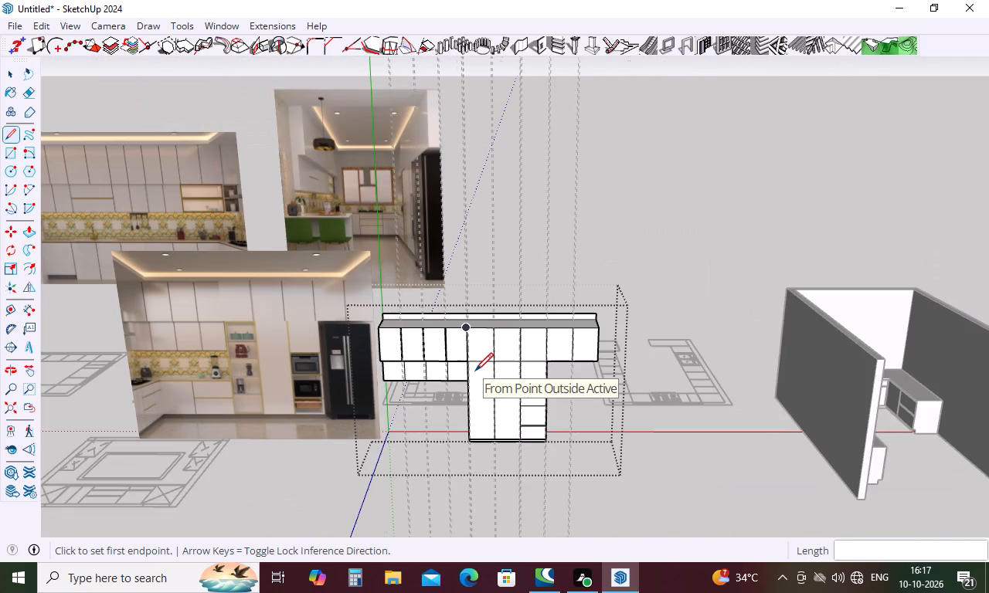
scroll(193, 376, up, 7)
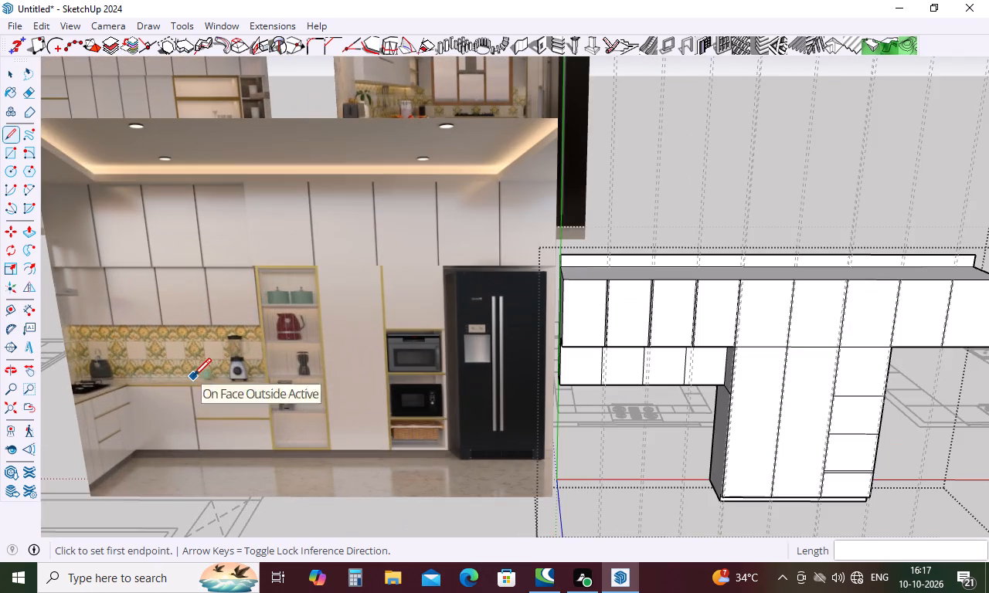
scroll(311, 370, up, 8)
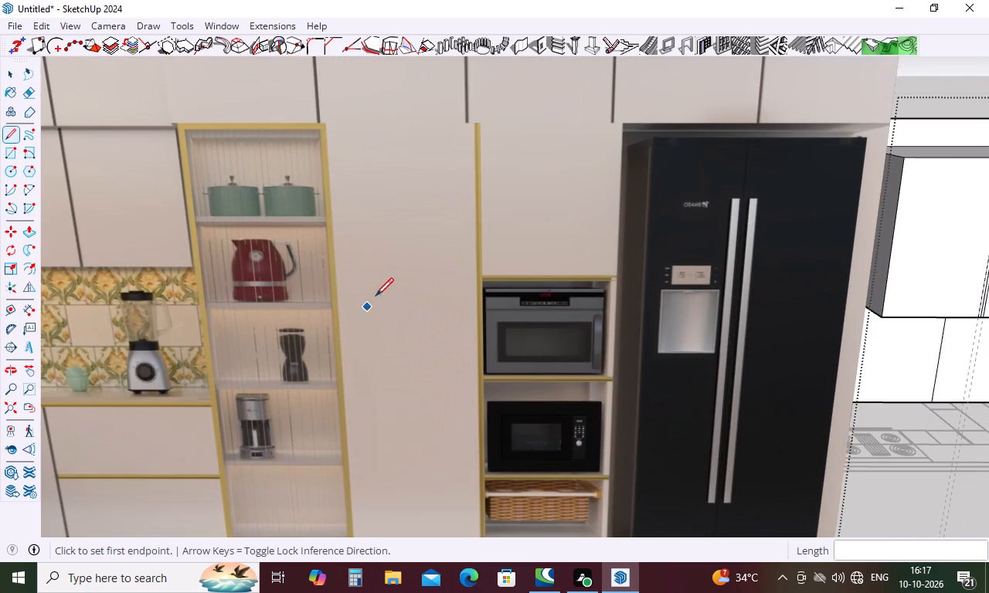
scroll(491, 253, down, 6)
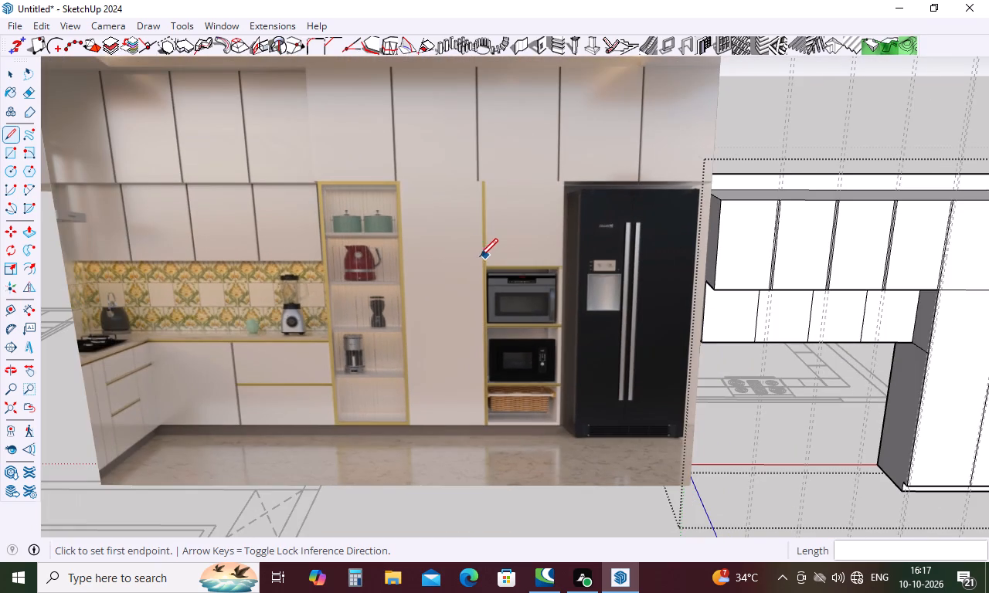
middle_drag(454, 261, 450, 302)
scroll(450, 297, up, 1)
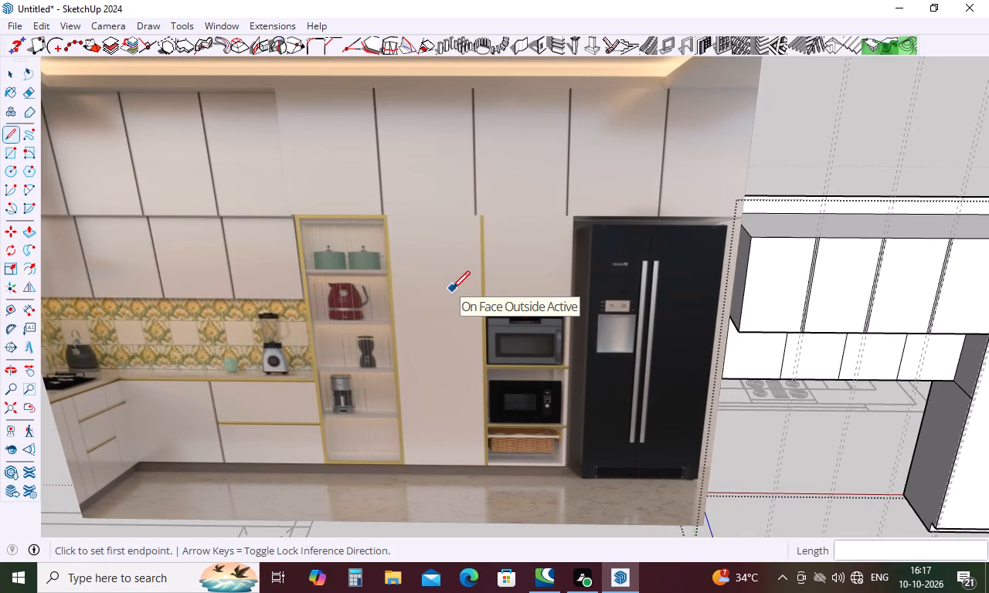
scroll(452, 231, down, 6)
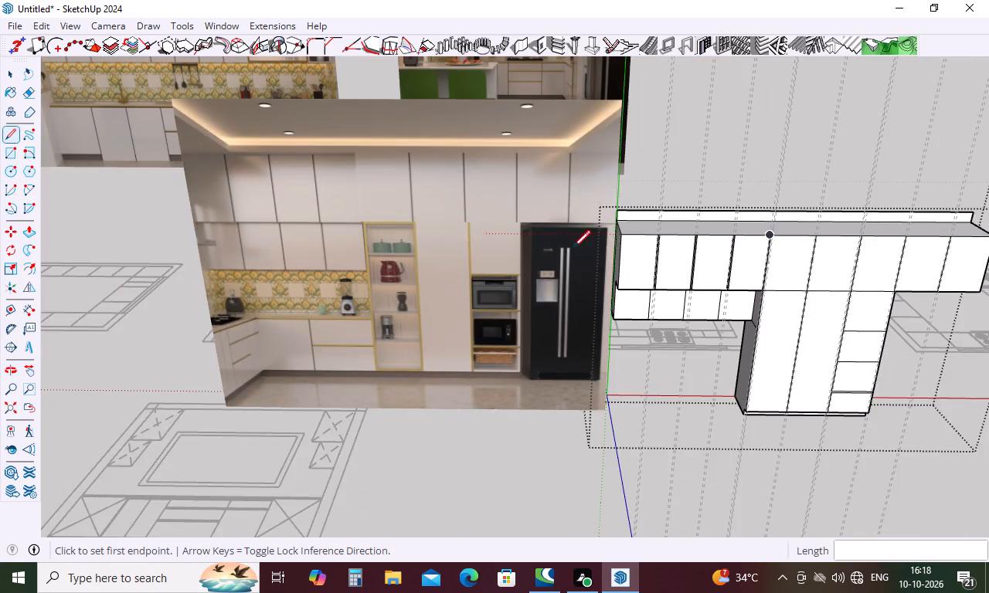
Draw a line along the nearer right guide of the fourth upper door line, from bottom edge to top edge.
scroll(776, 280, up, 18)
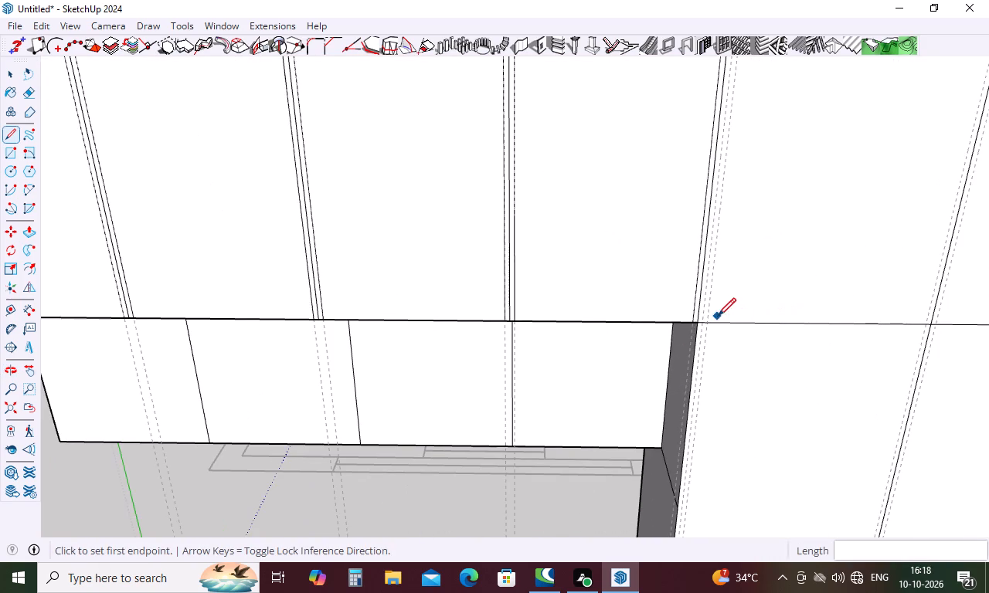
scroll(713, 304, up, 10)
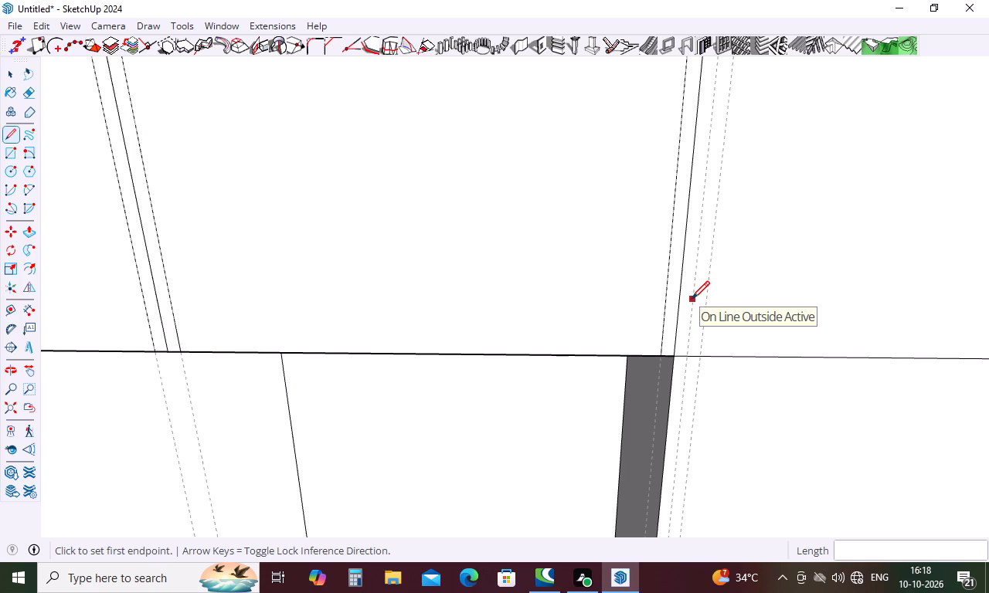
click(685, 357)
scroll(572, 320, down, 12)
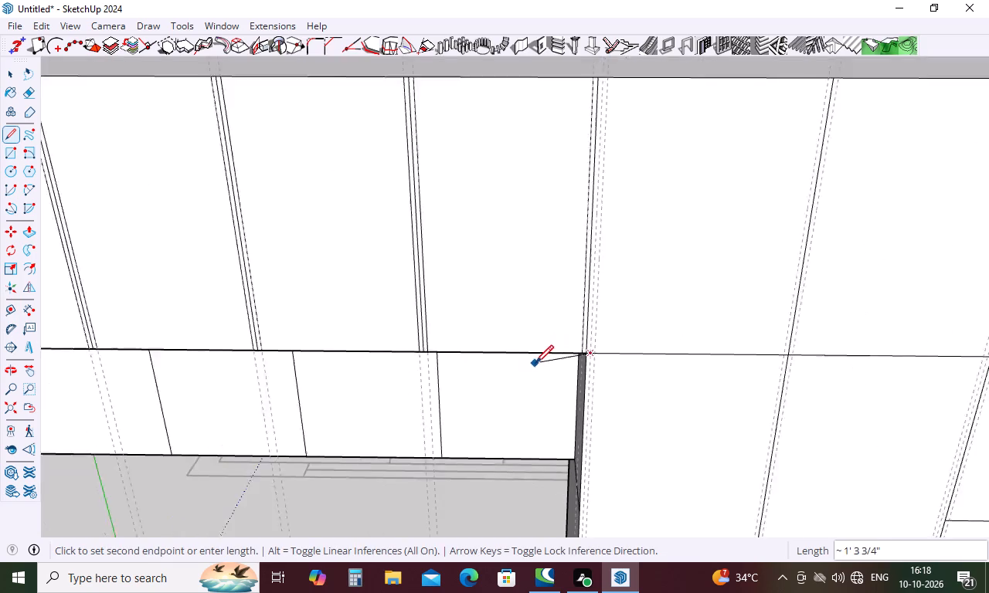
scroll(601, 101, up, 6)
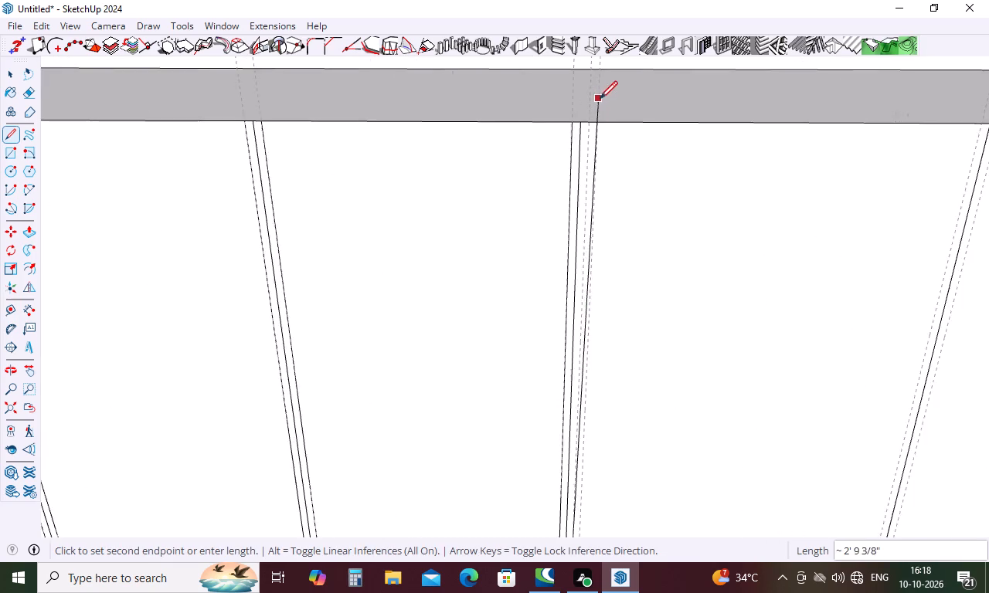
scroll(599, 103, up, 4)
click(579, 132)
Draw a 9' 2" line along the left guide of the fifth door line, from the tall unit's bottom edge to the upper cabinet's top edge.
scroll(362, 92, down, 8)
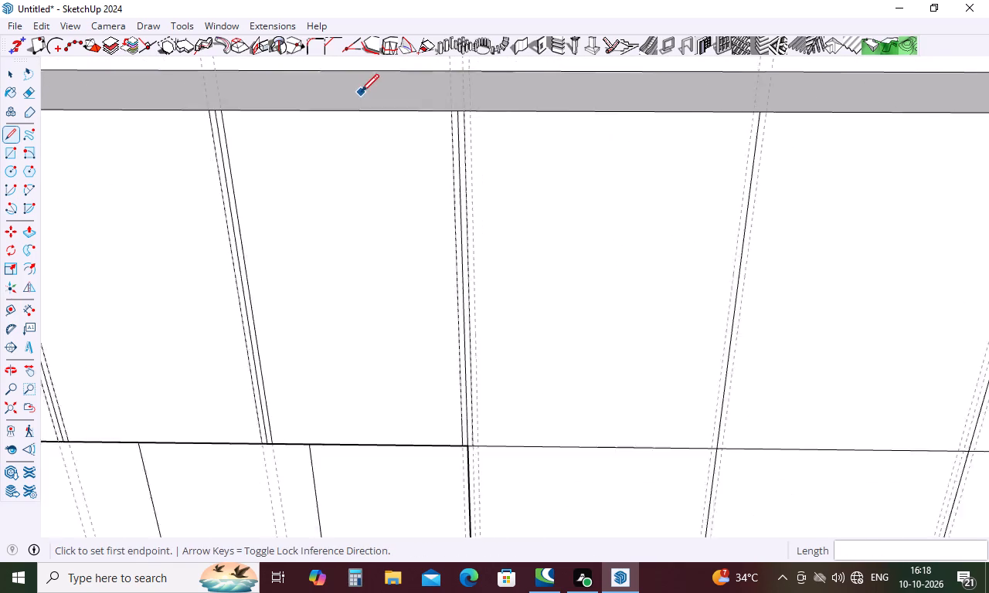
scroll(361, 92, down, 3)
scroll(605, 341, up, 5)
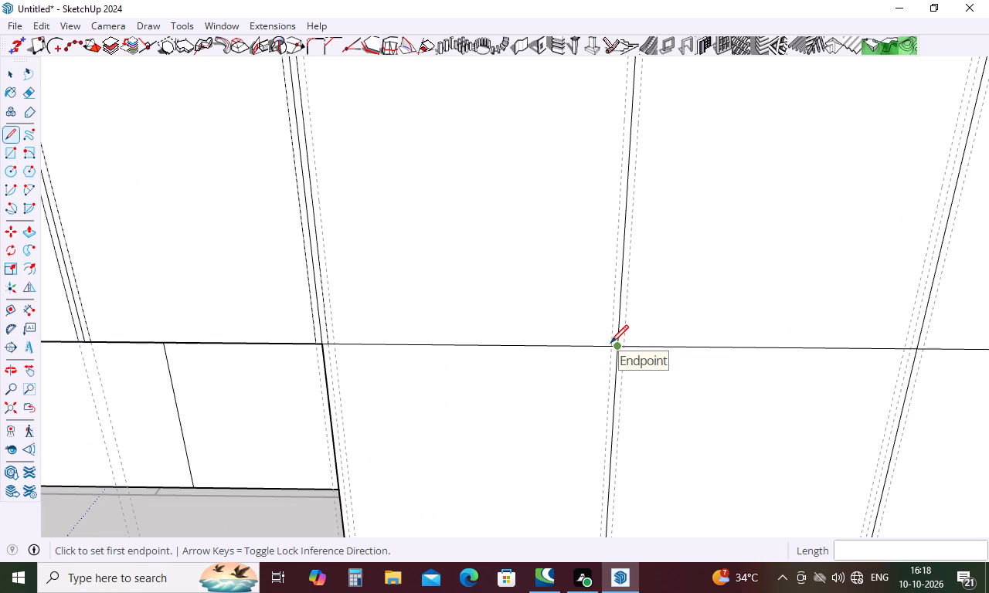
scroll(620, 302, down, 18)
scroll(612, 456, up, 11)
scroll(699, 476, up, 6)
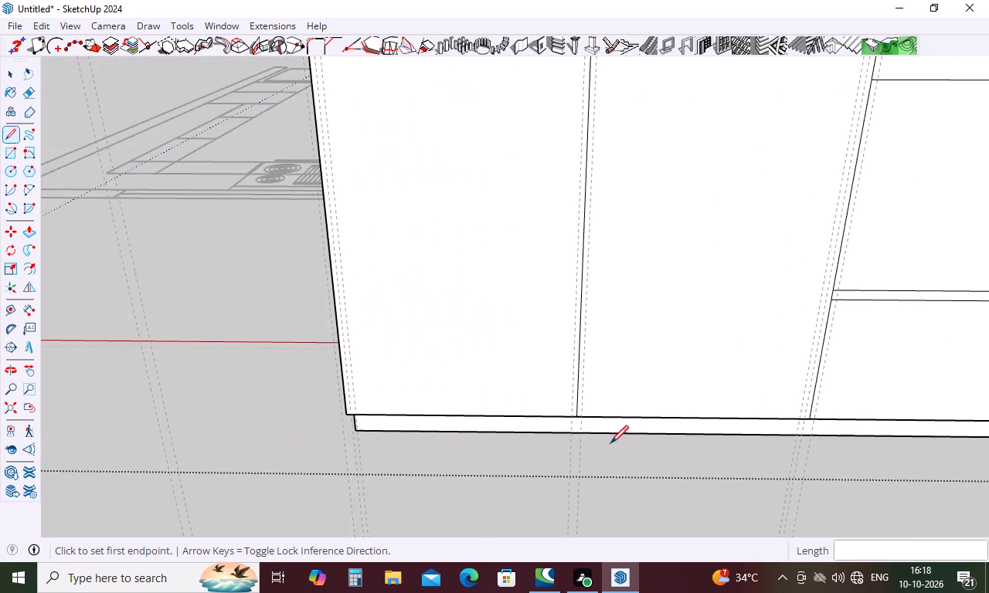
scroll(605, 442, up, 6)
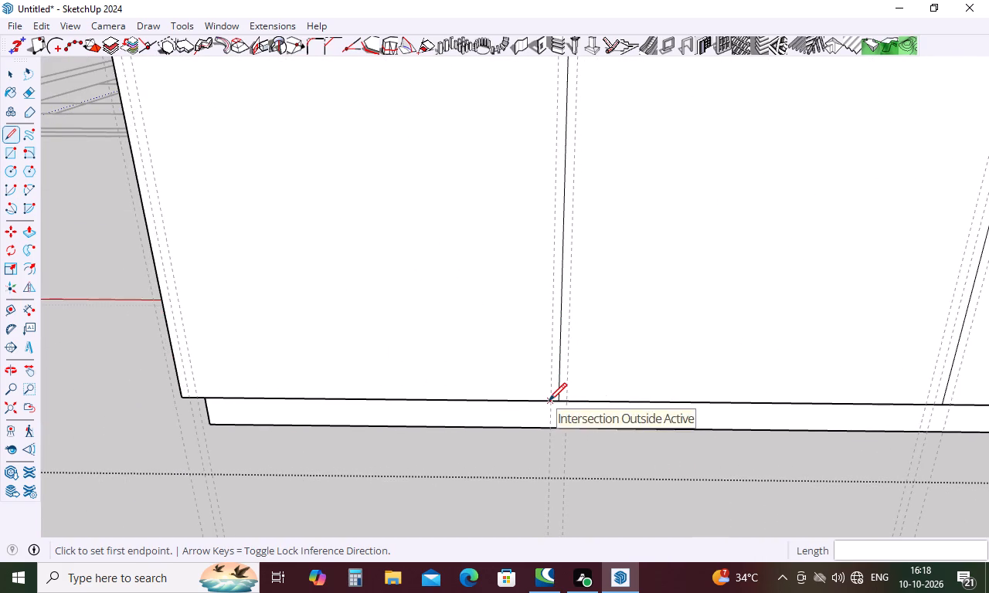
click(549, 401)
scroll(548, 401, down, 18)
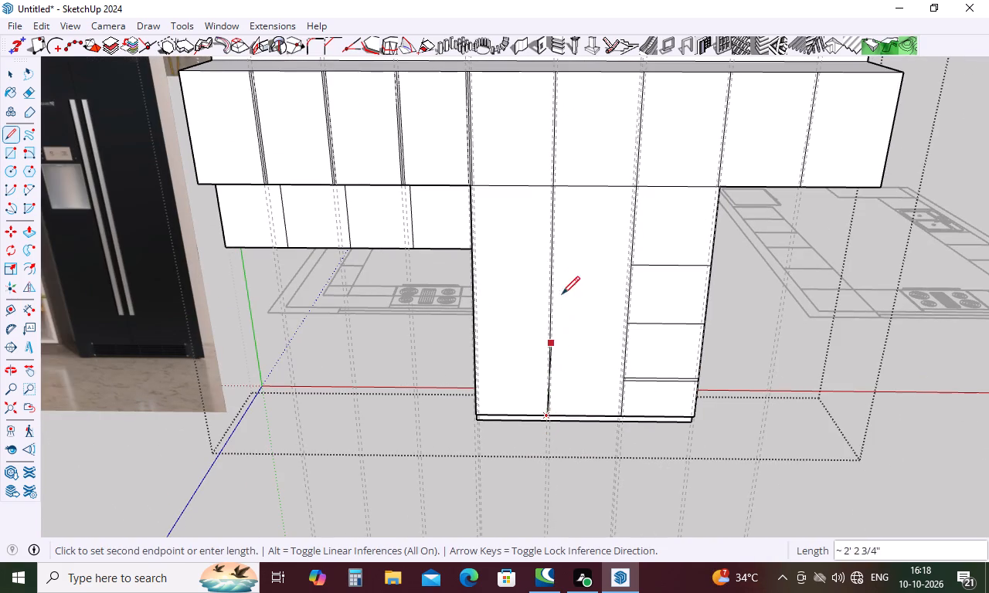
scroll(554, 60, up, 10)
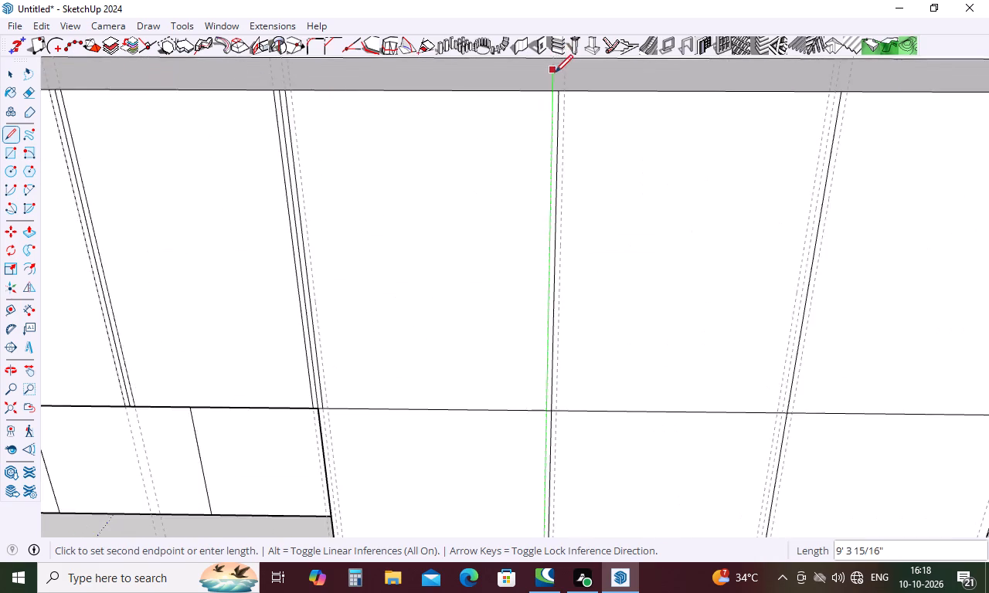
scroll(556, 76, up, 11)
click(545, 125)
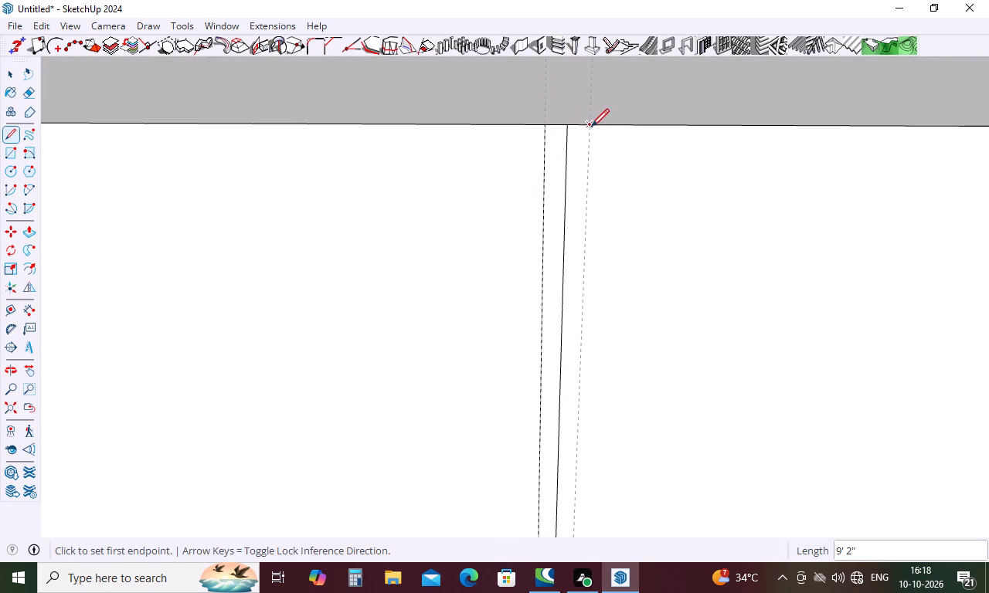
Draw a line along the right guide of the fifth door line, from the upper cabinet's top edge to the tall unit's bottom edge.
click(591, 127)
scroll(594, 107, down, 18)
scroll(594, 102, down, 6)
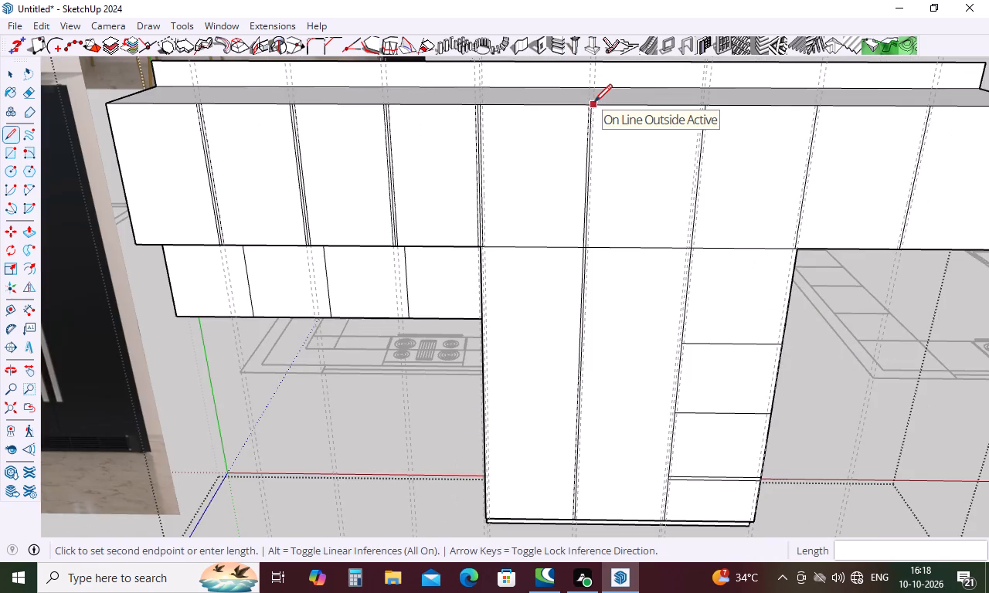
scroll(584, 318, down, 6)
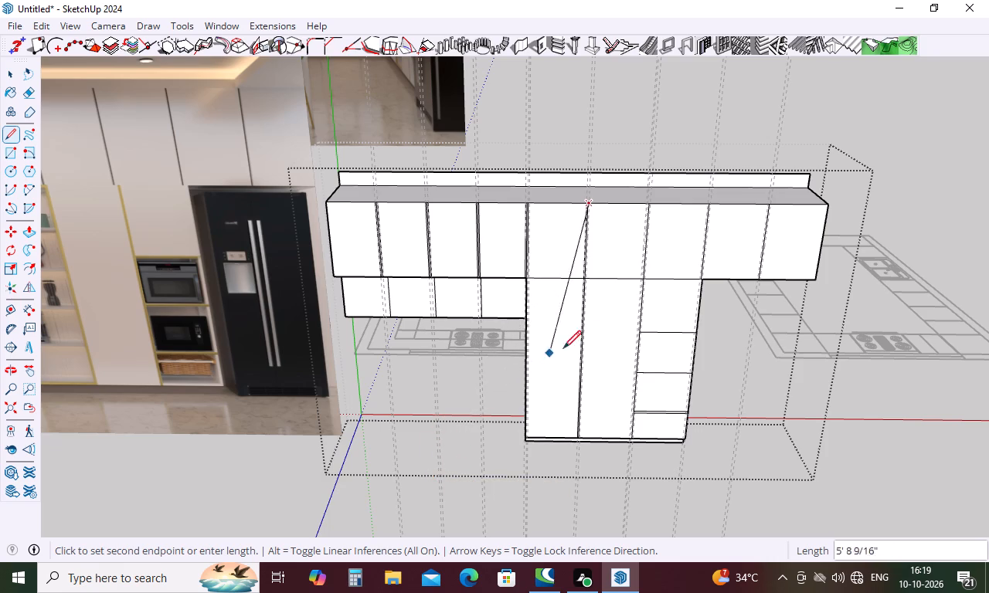
scroll(593, 414, up, 20)
click(529, 446)
Draw a 9' 2" line along the nearer left guide of the sixth door line, from the tall unit's bottom edge to the upper cabinet's top edge.
scroll(404, 439, down, 5)
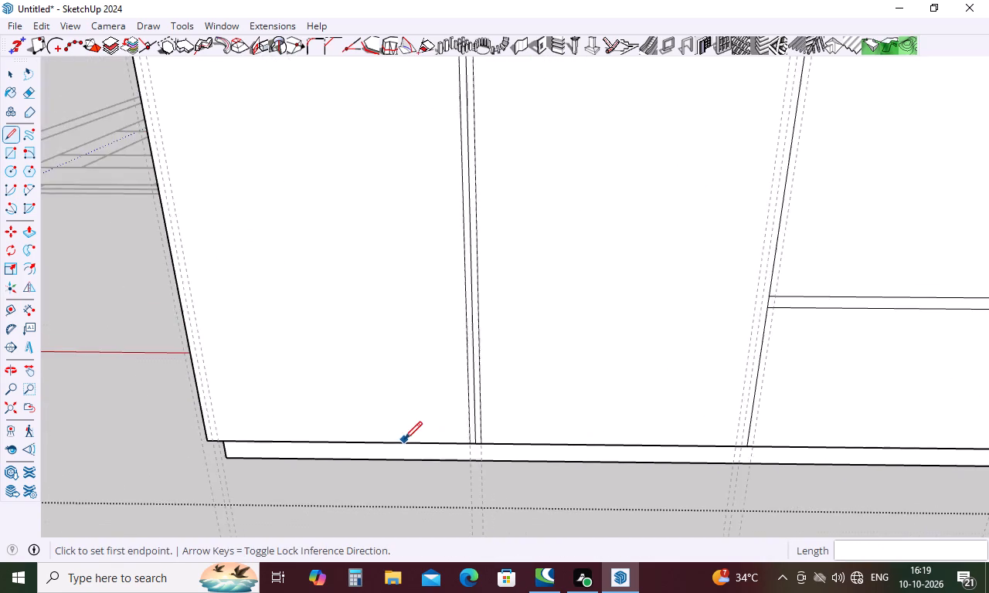
scroll(399, 442, down, 5)
scroll(621, 445, up, 8)
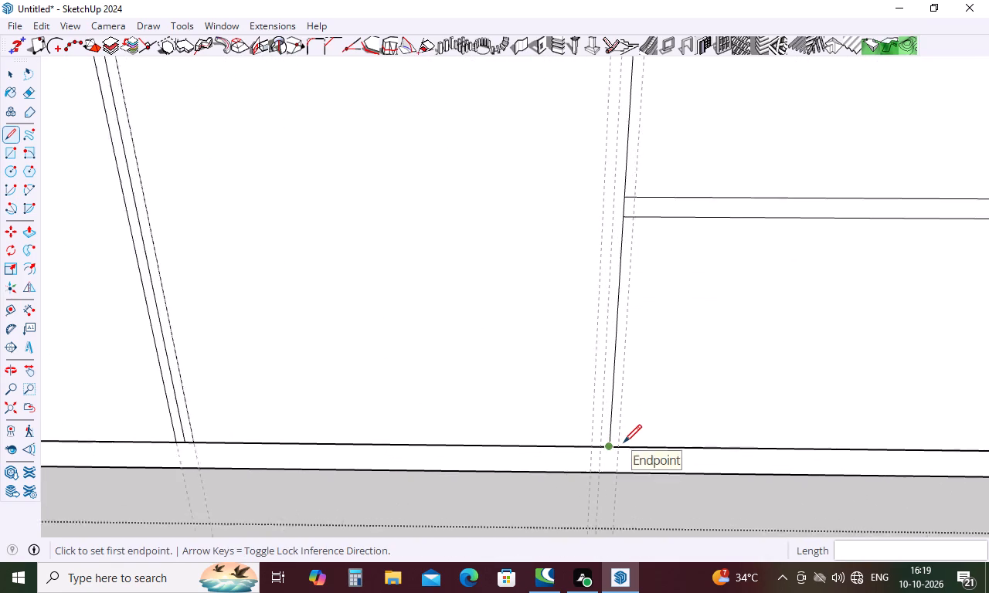
scroll(624, 442, up, 7)
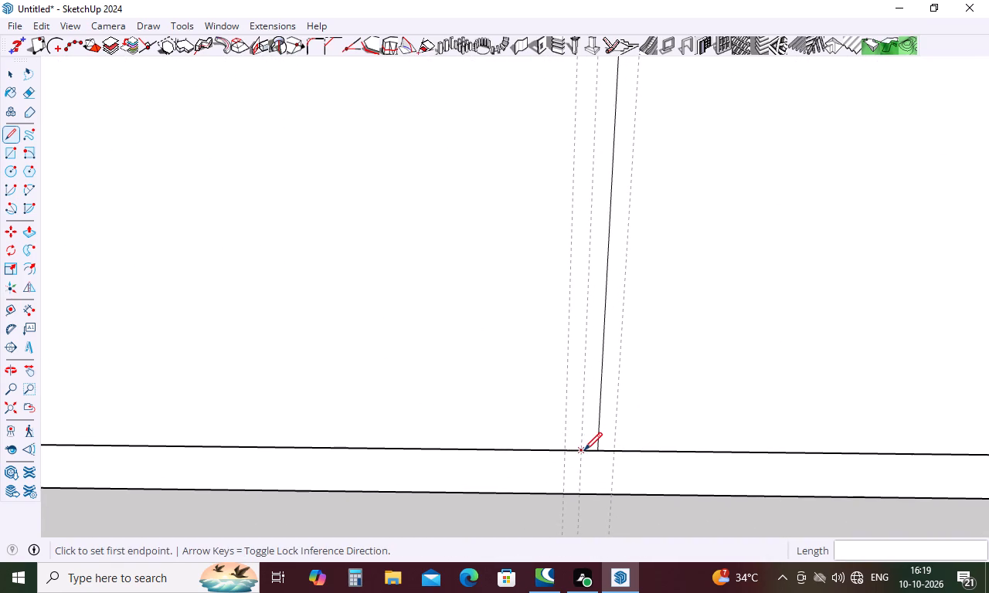
click(584, 450)
scroll(551, 498, down, 16)
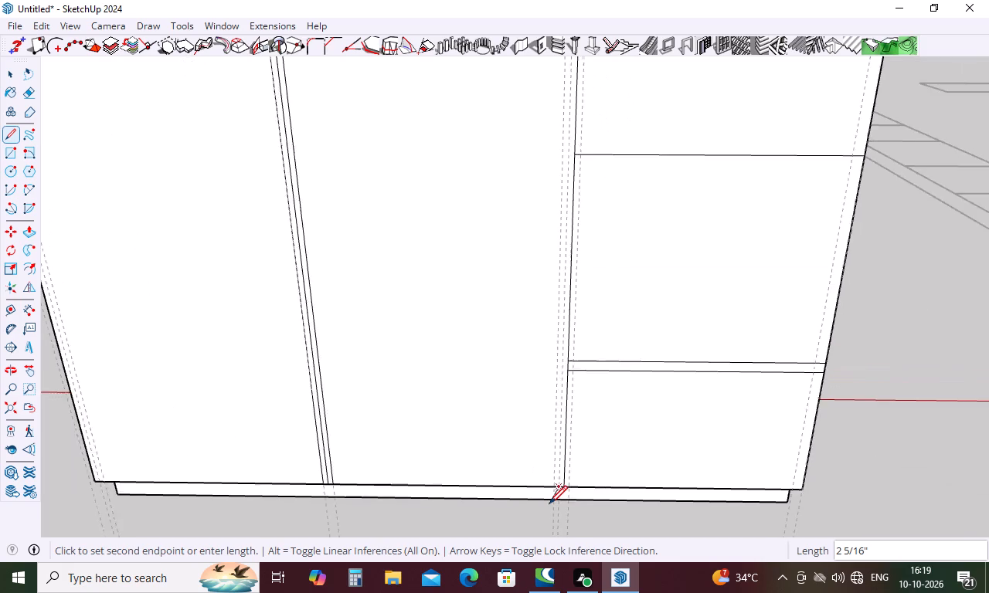
scroll(549, 503, down, 13)
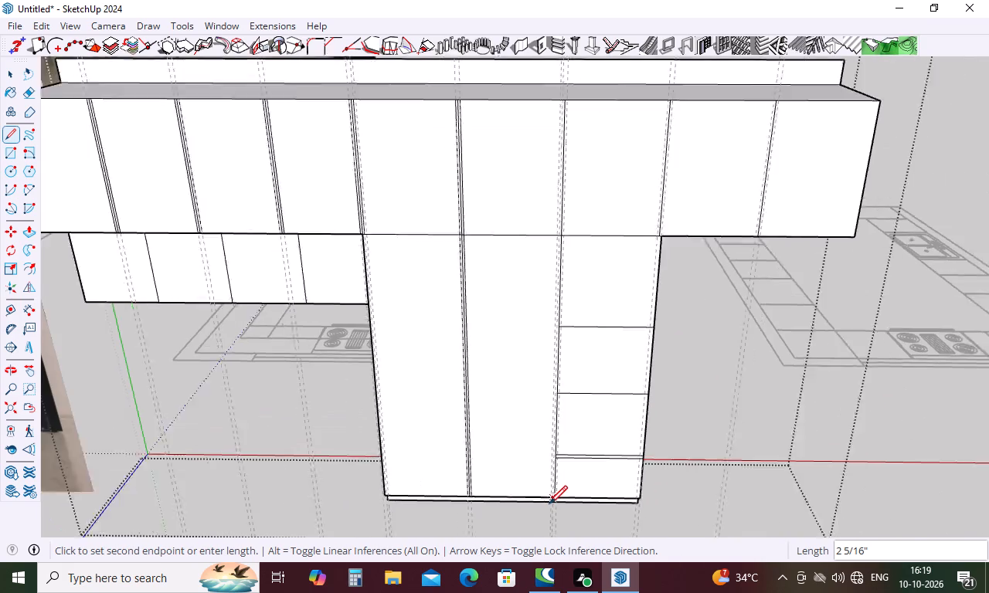
scroll(549, 503, down, 3)
scroll(566, 249, up, 6)
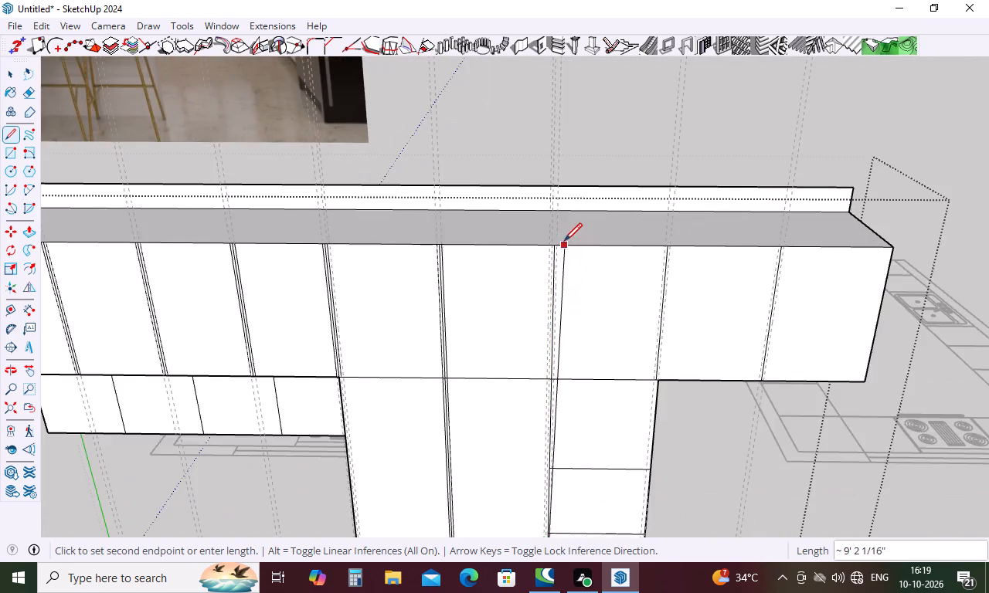
scroll(564, 241, up, 17)
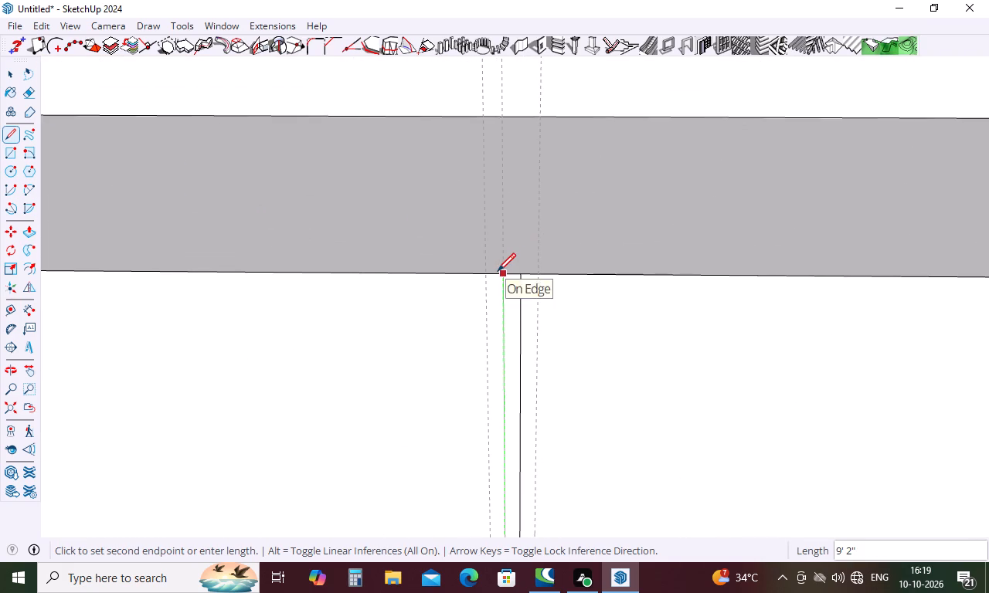
click(504, 272)
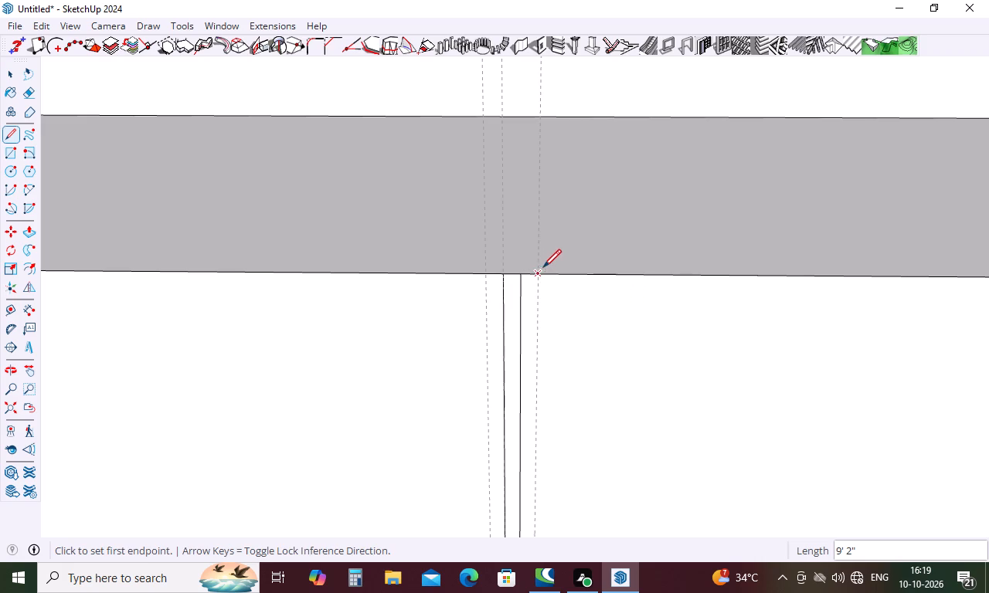
Draw a 9' 2" line along the right guide of the sixth door line, from the upper cabinet's top edge to the tall unit's bottom edge.
click(537, 275)
scroll(551, 236, down, 19)
scroll(551, 233, down, 6)
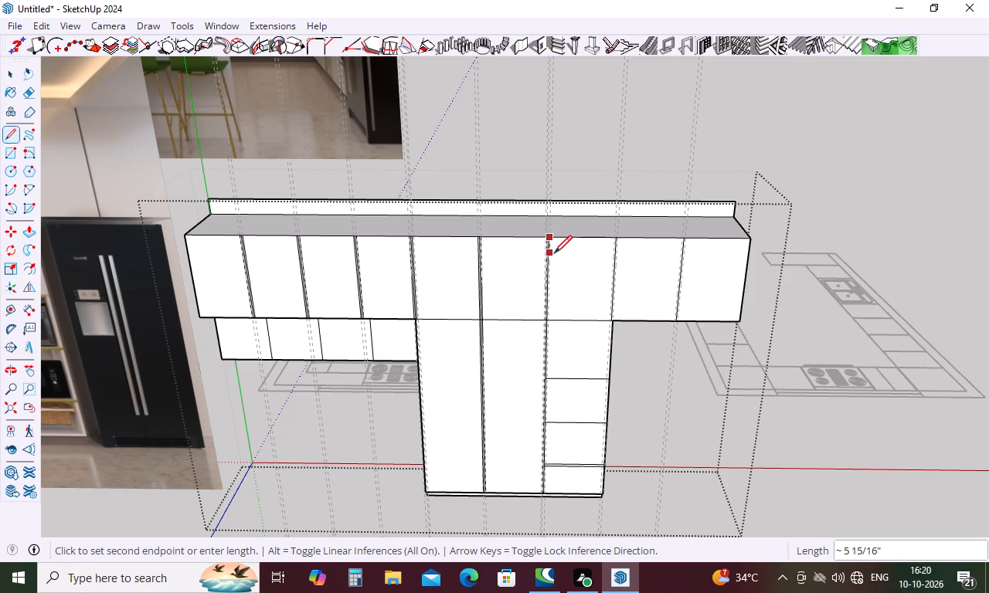
scroll(543, 239, down, 6)
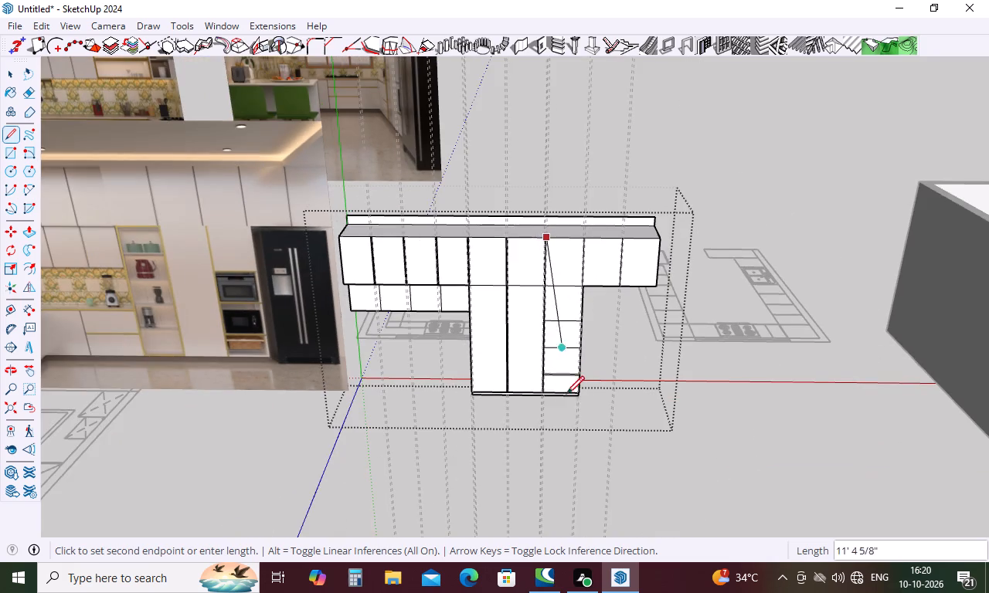
scroll(566, 408, up, 6)
middle_drag(566, 408, 596, 271)
scroll(575, 290, up, 9)
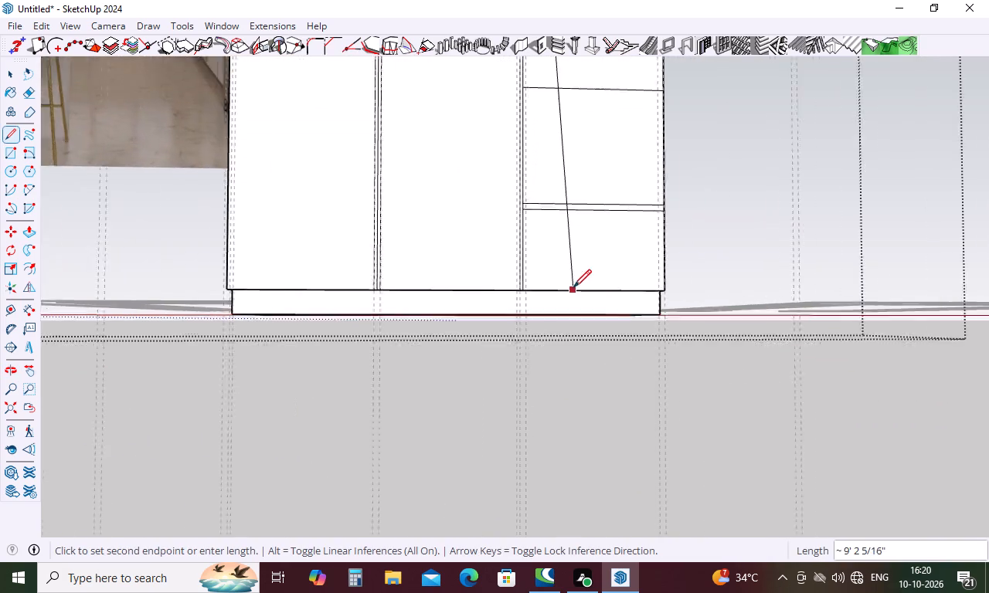
scroll(573, 287, up, 7)
scroll(497, 287, up, 4)
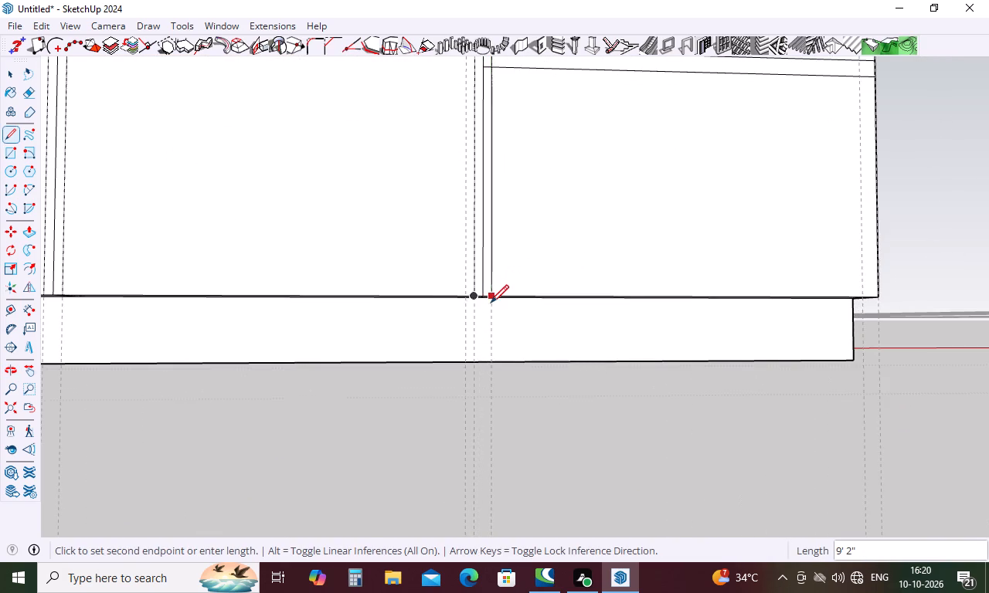
scroll(491, 301, up, 16)
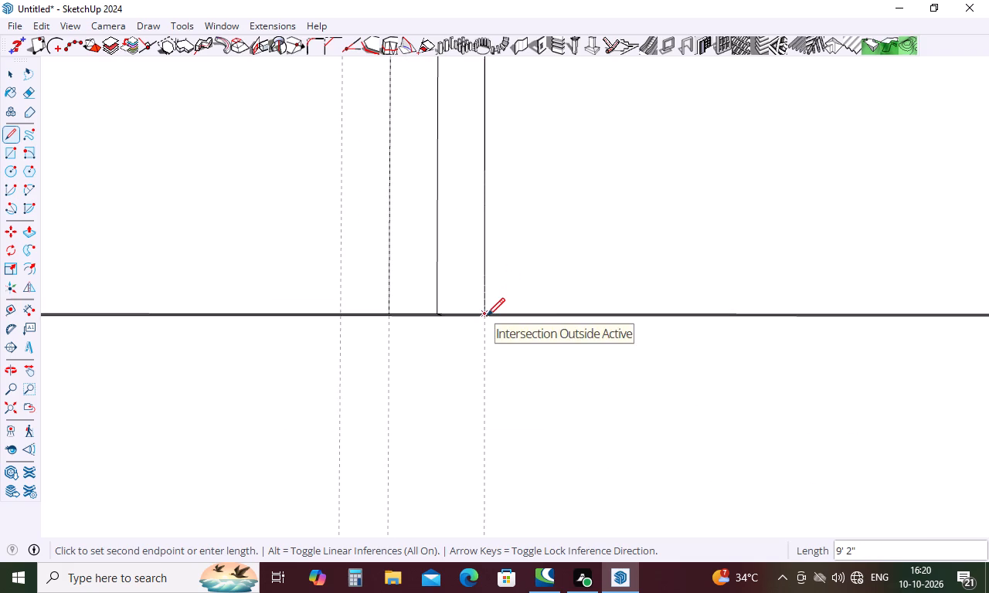
click(487, 316)
Draw a 2' 8" line along the left guide of the seventh upper door line, from the cabinet's top edge to its bottom edge.
scroll(407, 392, down, 6)
scroll(366, 464, down, 18)
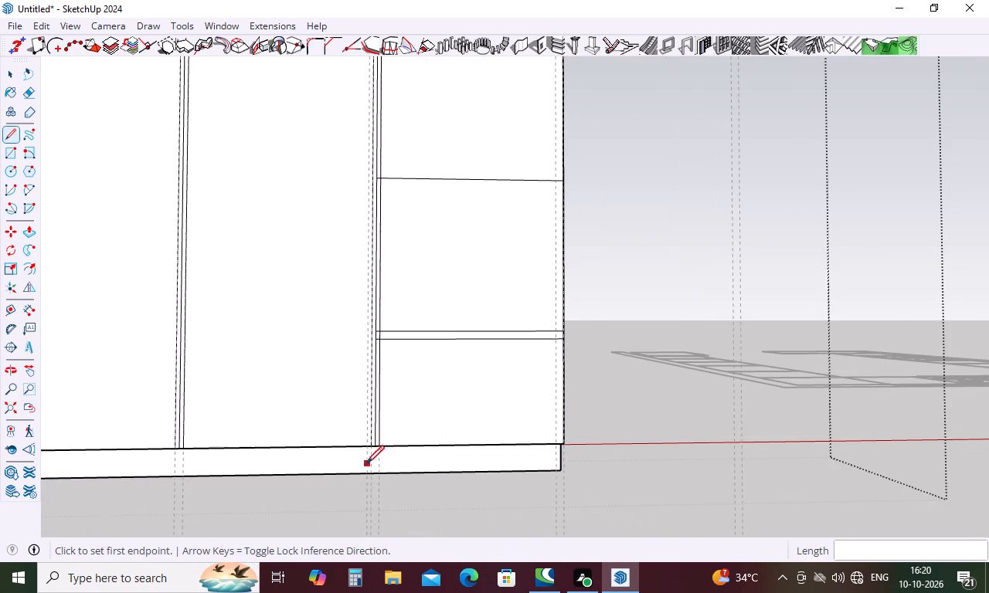
scroll(557, 446, down, 12)
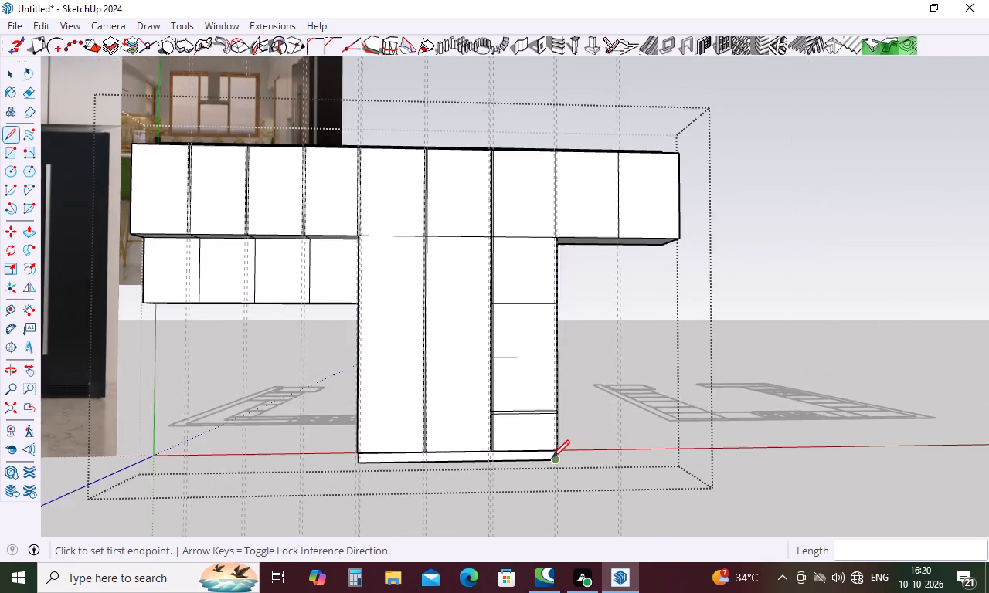
scroll(549, 442, down, 5)
scroll(550, 262, up, 20)
scroll(550, 262, up, 4)
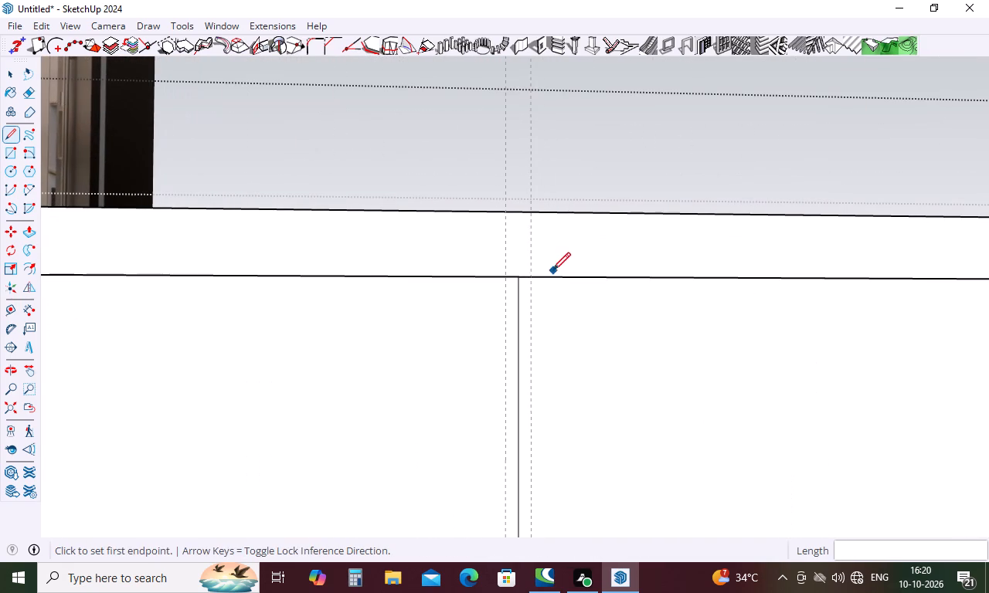
click(503, 280)
scroll(515, 226, down, 12)
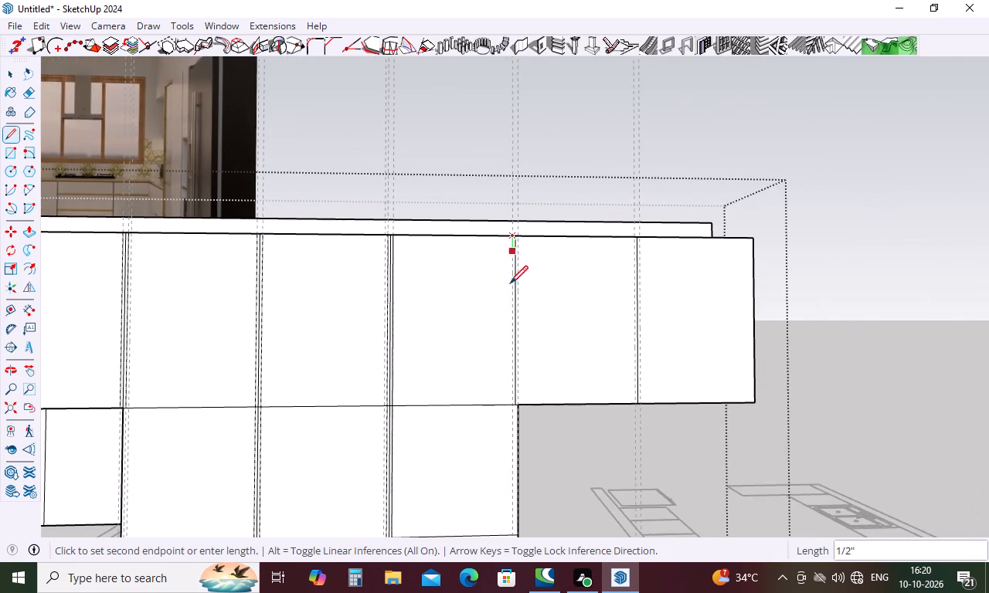
scroll(505, 398, up, 17)
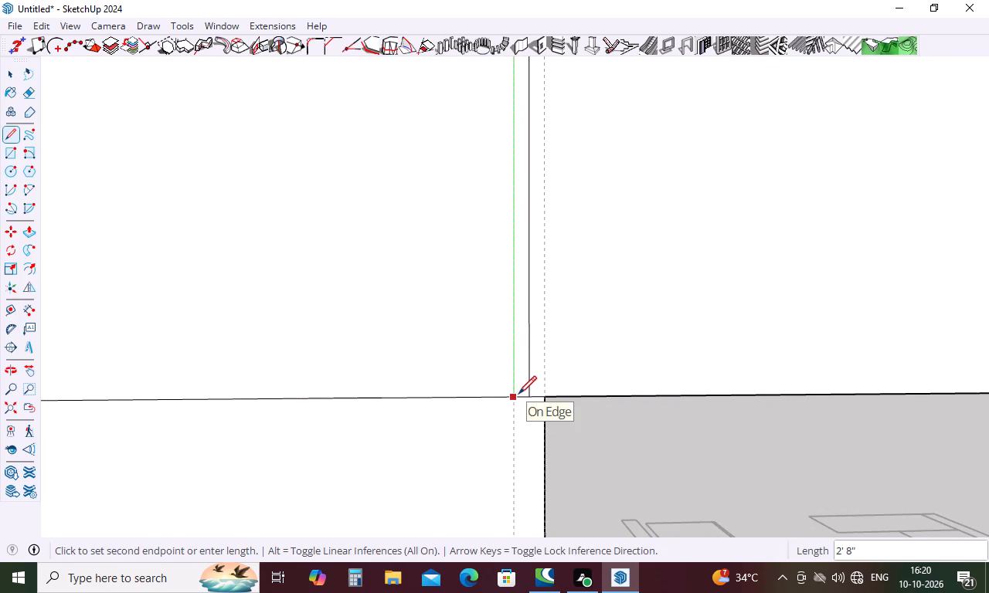
click(515, 396)
Draw a 2' 8" line along the right guide of the seventh upper door line, from the tall unit's corner to the cabinet's top edge.
click(546, 398)
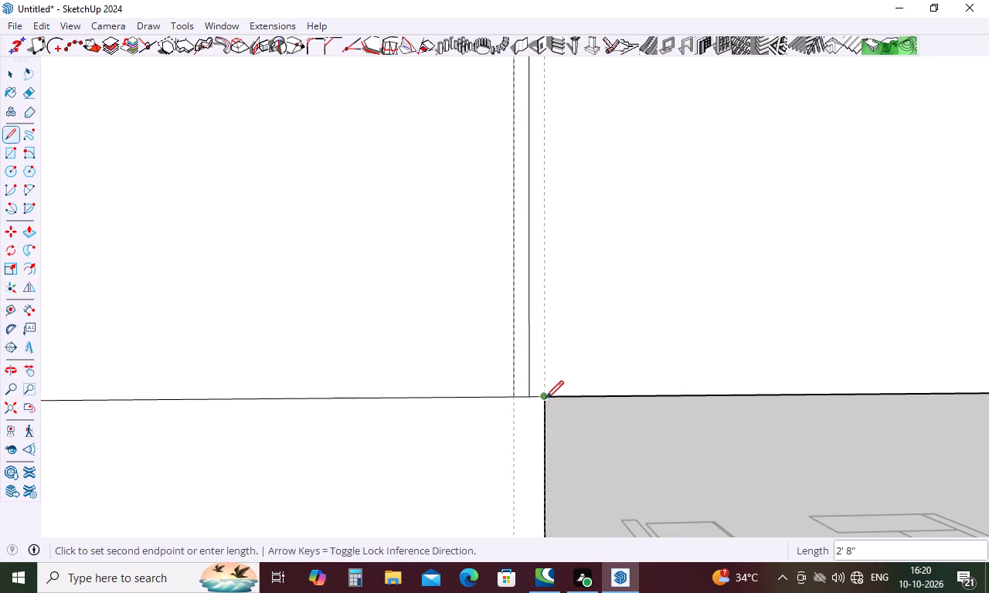
scroll(532, 442, down, 12)
scroll(534, 92, up, 2)
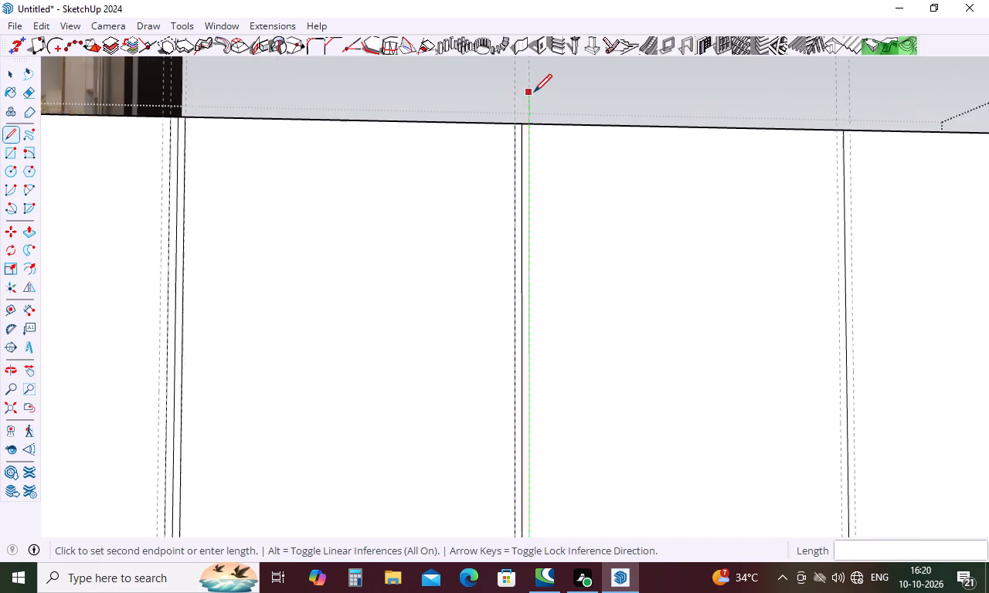
scroll(534, 92, up, 15)
click(510, 170)
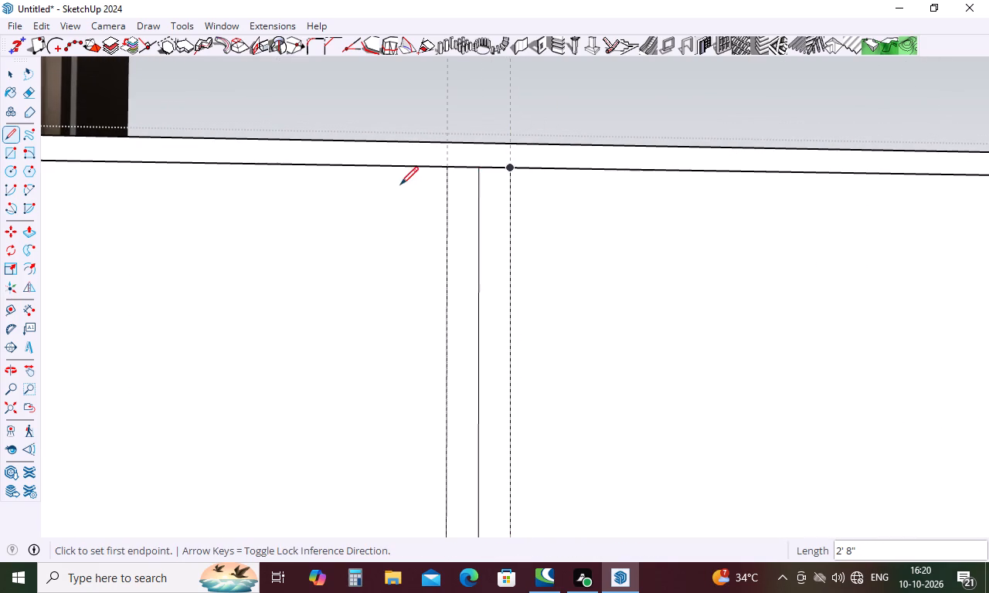
Draw a 2' 8" line along the left guide of the eighth upper door line, from the cabinet's top edge to its bottom edge.
scroll(400, 185, down, 18)
scroll(383, 175, down, 6)
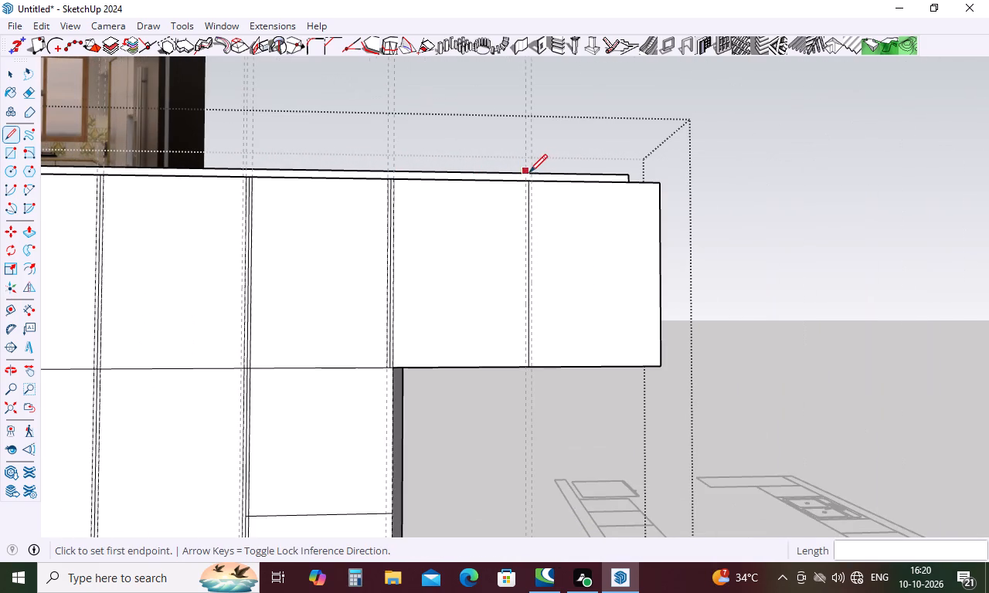
scroll(529, 172, up, 11)
click(521, 186)
scroll(517, 153, down, 6)
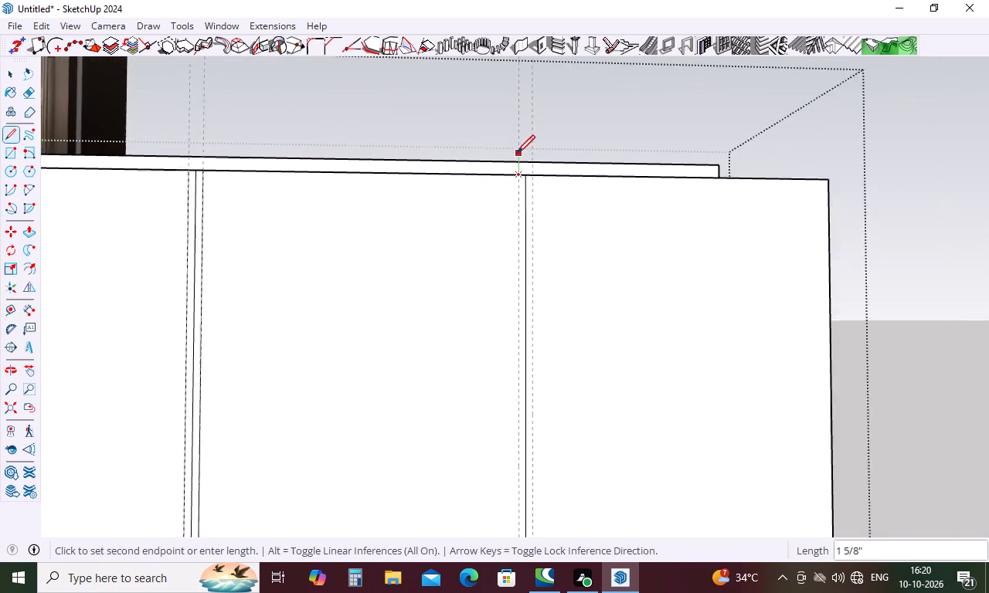
scroll(517, 151, down, 7)
scroll(511, 381, up, 7)
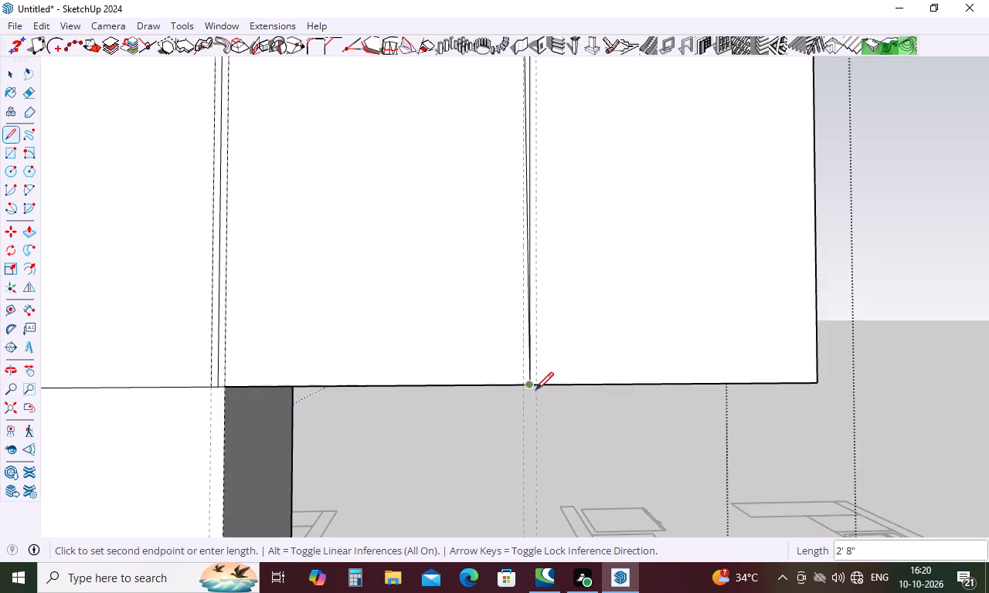
scroll(535, 390, up, 11)
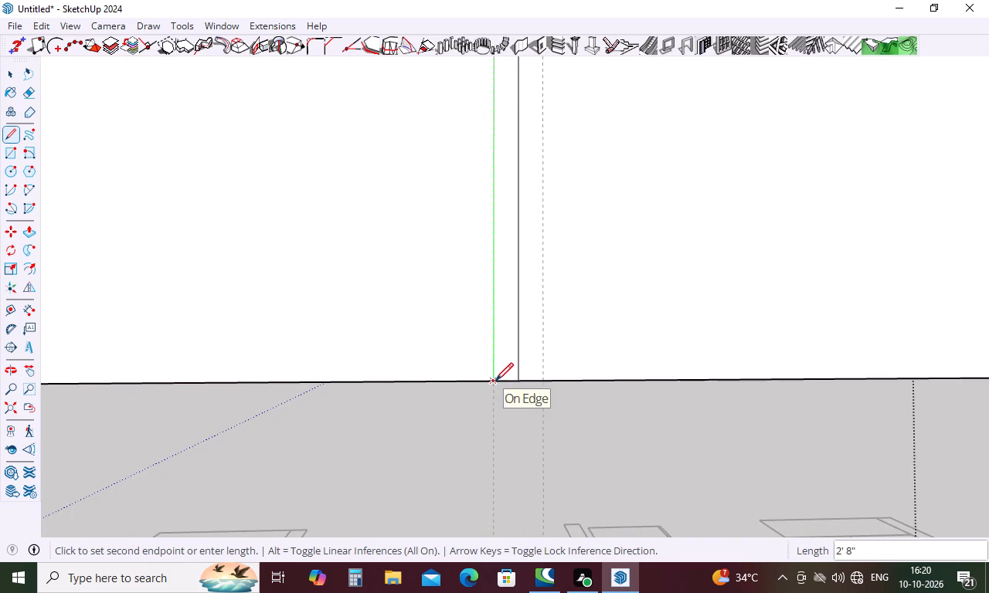
click(495, 381)
Draw a line along the right guide of the eighth upper door line, from the cabinet's bottom edge to its top edge.
click(542, 377)
scroll(537, 389, down, 14)
scroll(532, 80, up, 7)
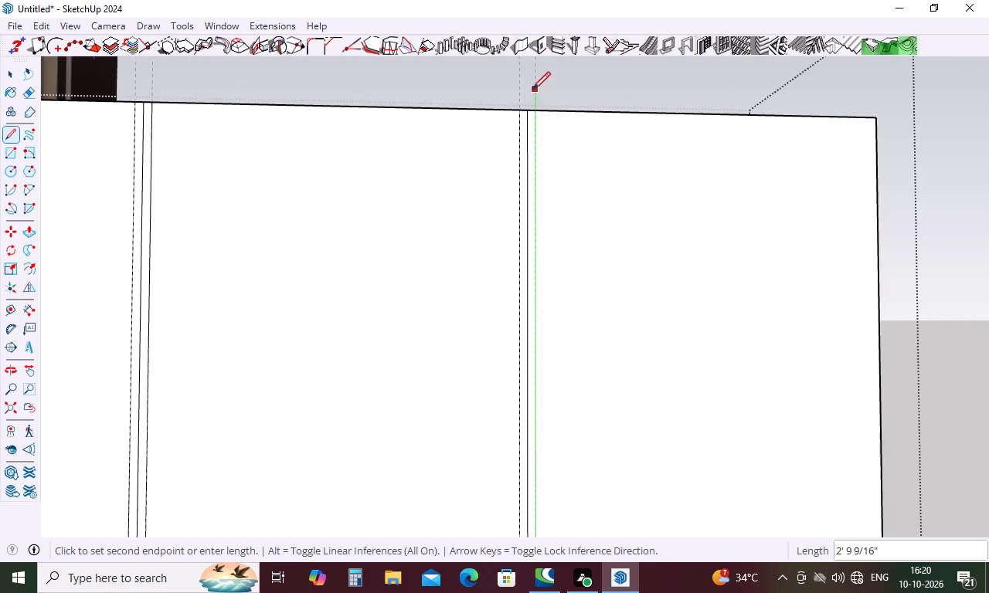
scroll(532, 90, up, 9)
click(539, 128)
scroll(539, 128, down, 8)
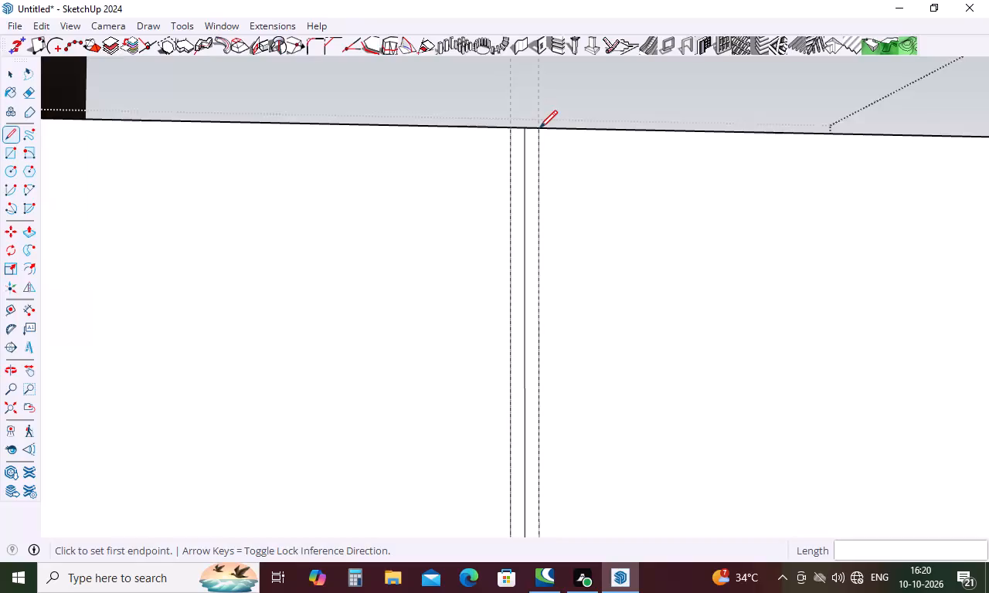
scroll(539, 128, down, 16)
scroll(562, 154, down, 11)
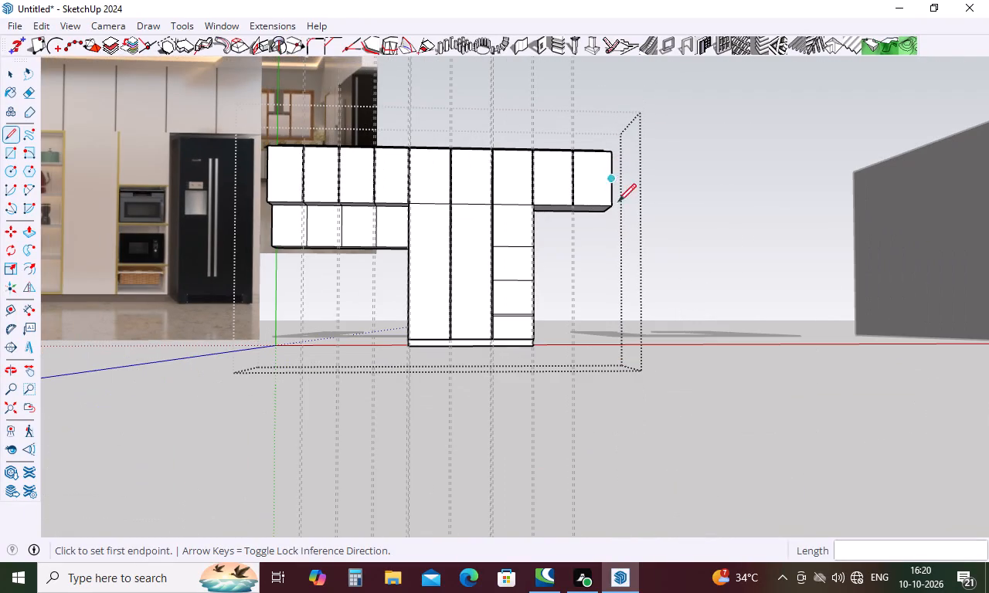
key(space)
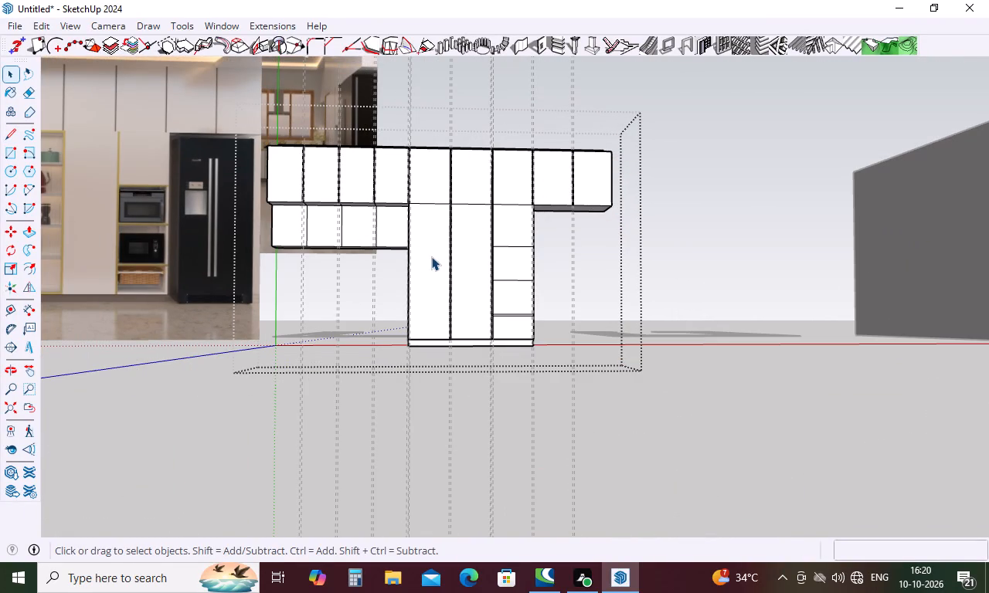
Examine how the lines beside the tall unit's stacked compartments align with the guides at the sixth door line.
scroll(431, 256, up, 6)
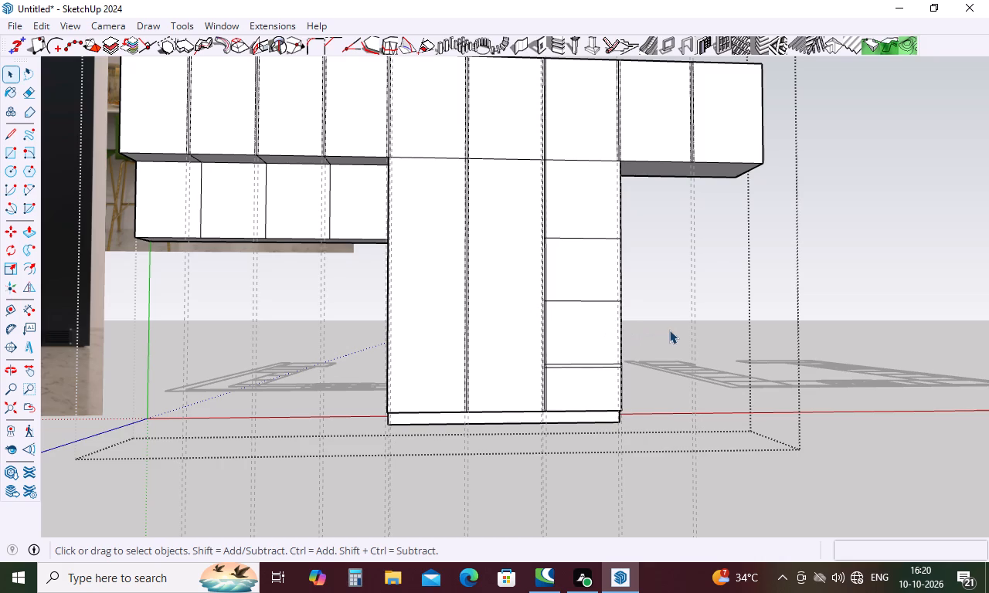
scroll(554, 301, up, 12)
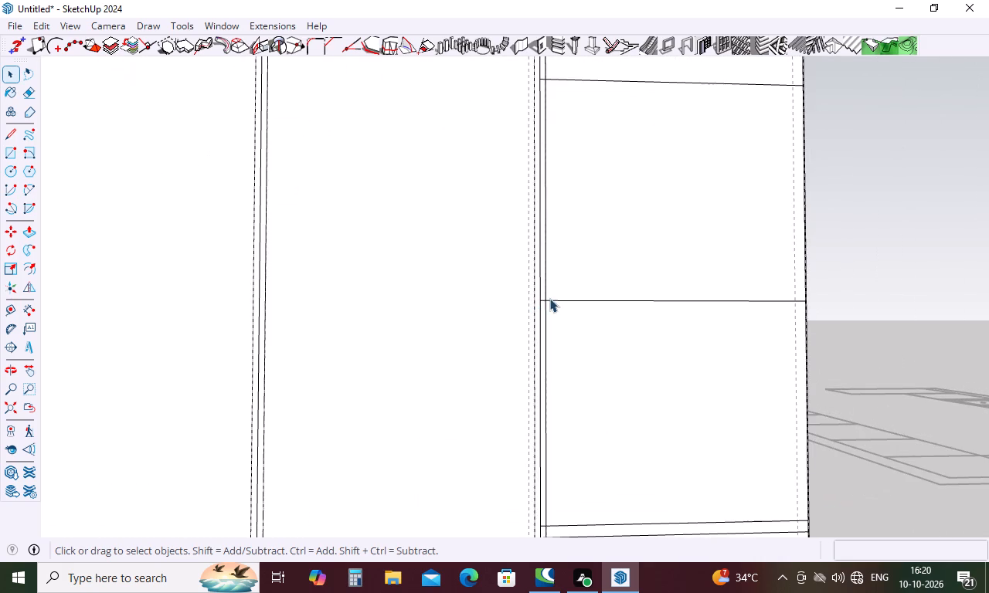
scroll(530, 294, up, 18)
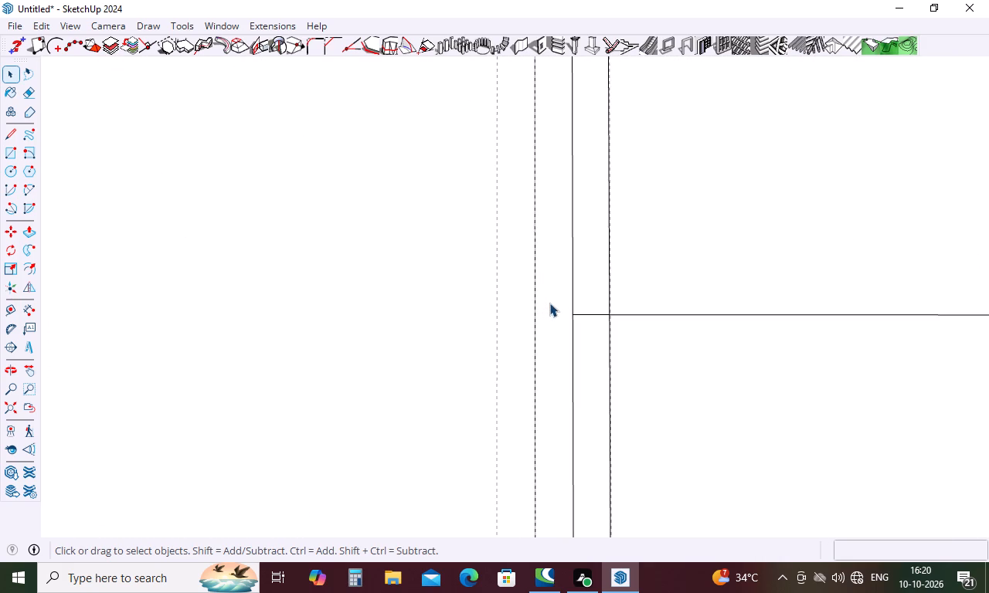
scroll(549, 303, up, 12)
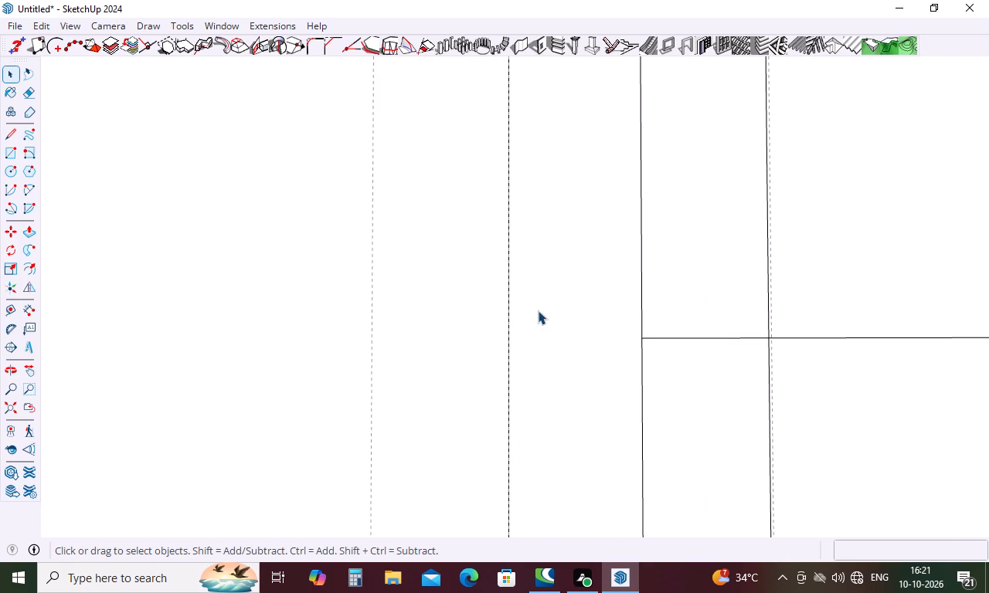
scroll(756, 318, up, 14)
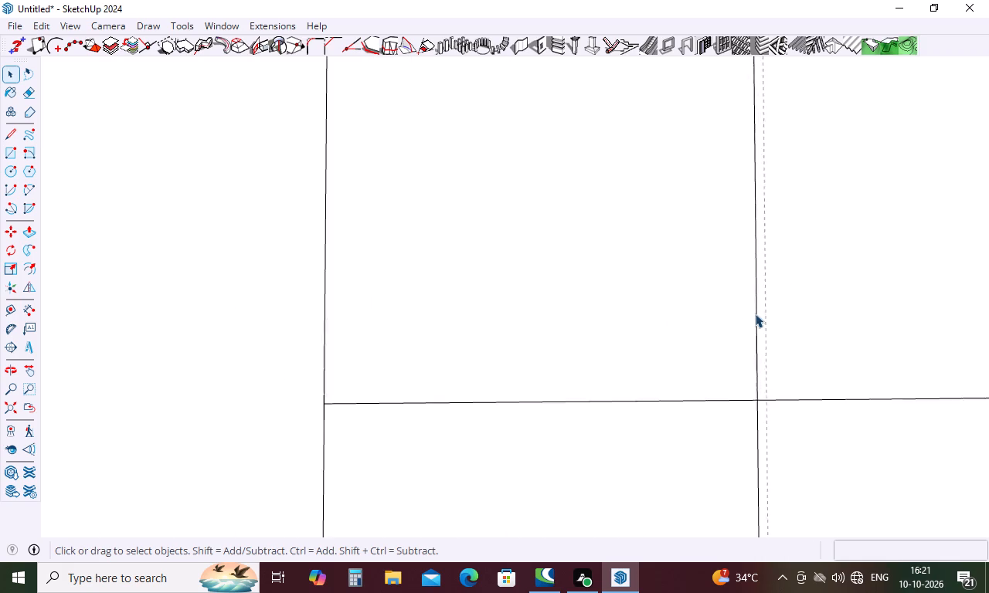
scroll(755, 313, up, 9)
scroll(755, 315, down, 19)
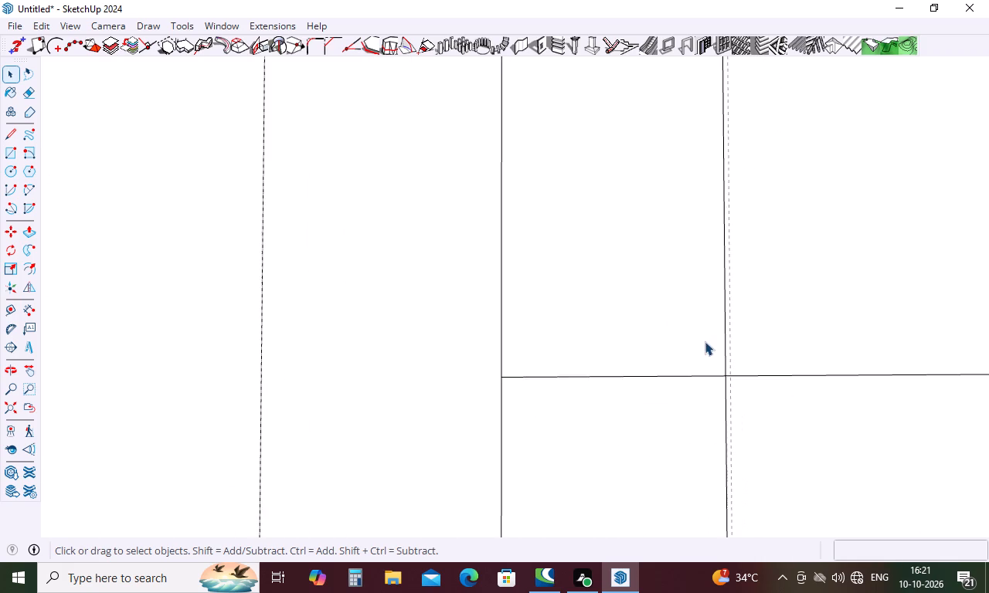
scroll(705, 341, down, 14)
scroll(696, 361, down, 20)
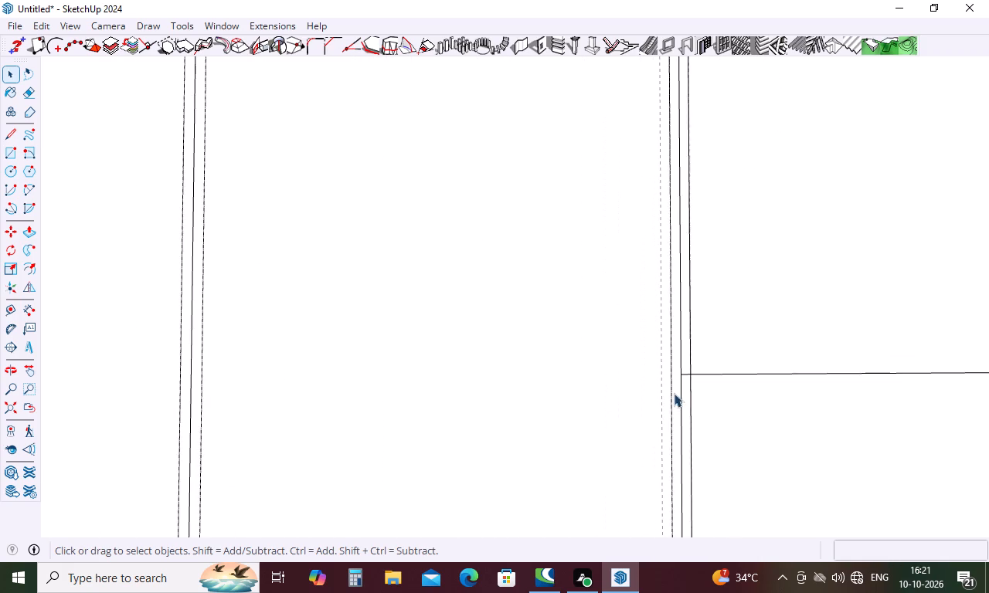
scroll(671, 400, down, 13)
scroll(651, 198, down, 6)
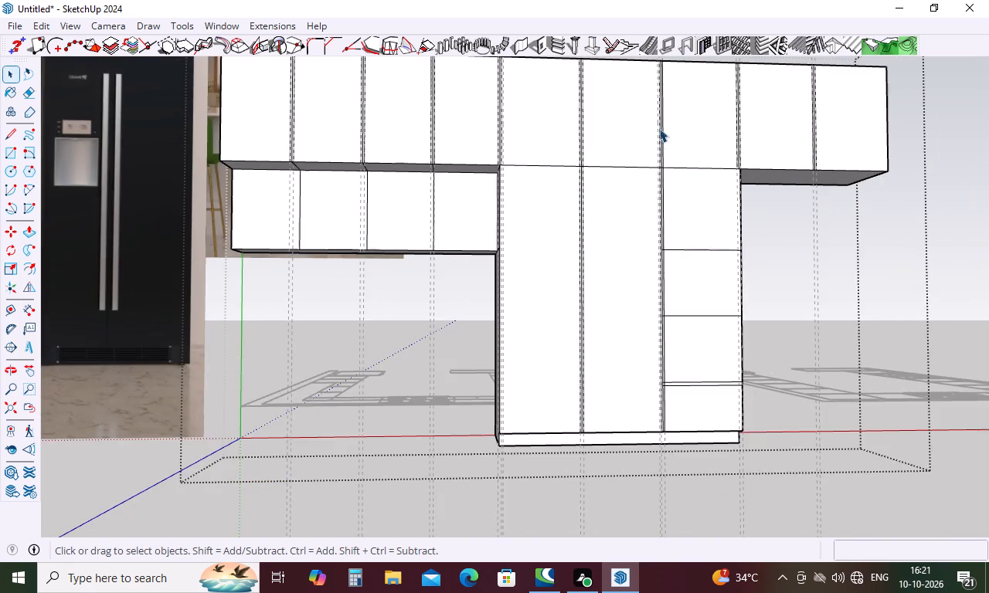
Delete the off-guide line at the top of the sixth upper door line, on its right side.
scroll(664, 100, up, 8)
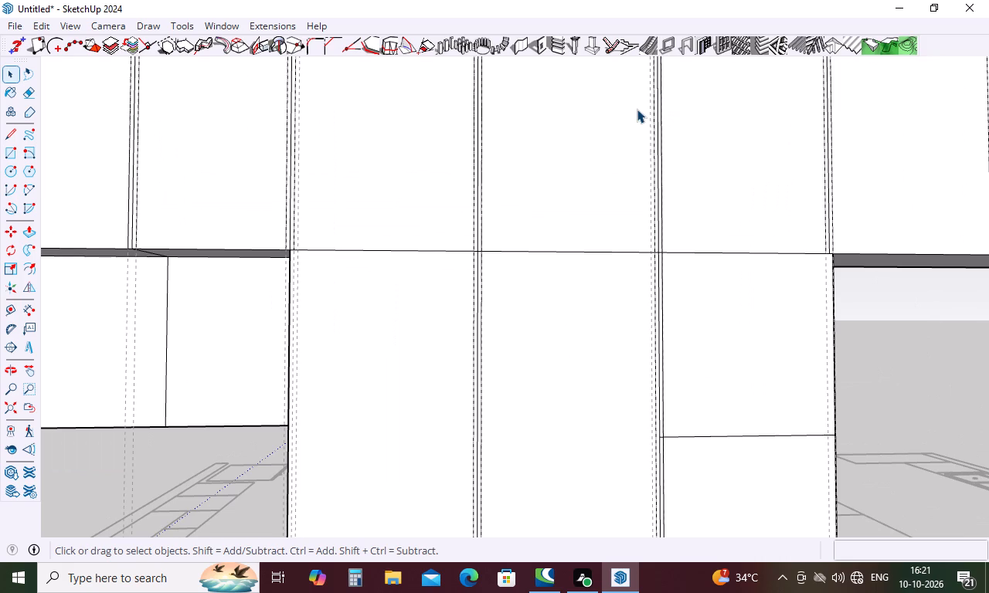
scroll(630, 391, down, 6)
scroll(644, 109, up, 12)
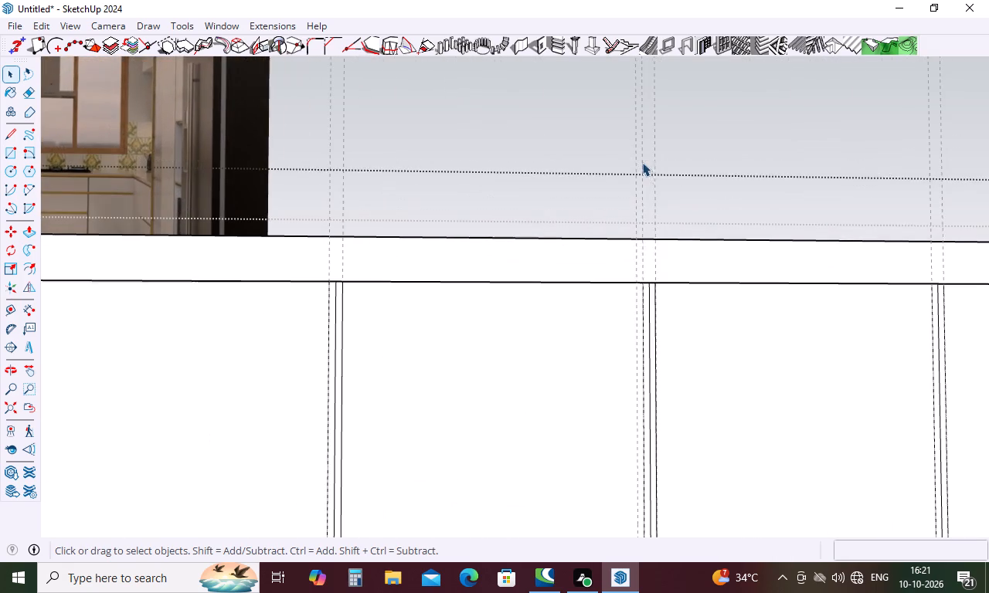
scroll(640, 293, up, 6)
scroll(645, 309, up, 18)
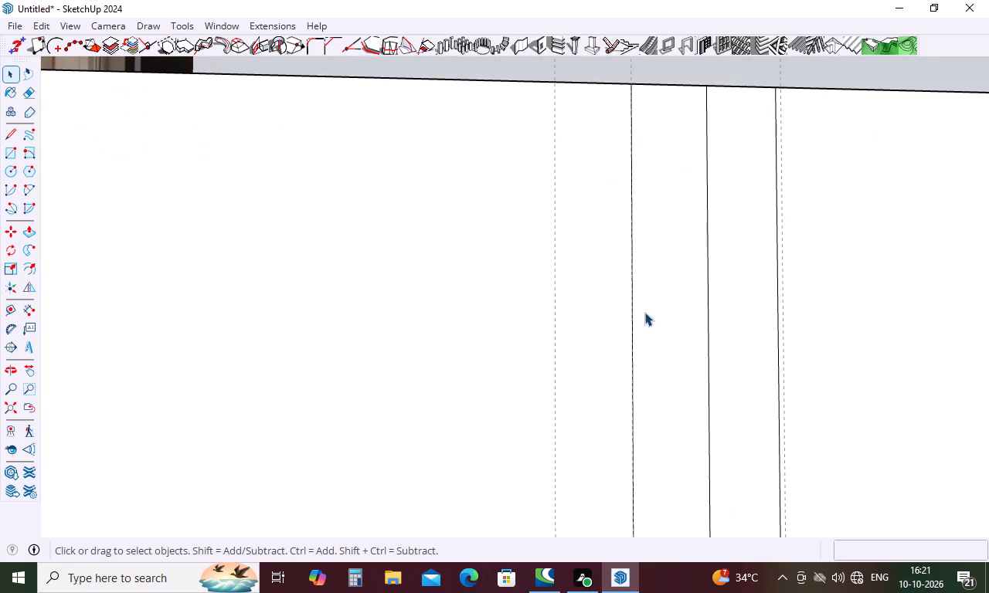
click(630, 337)
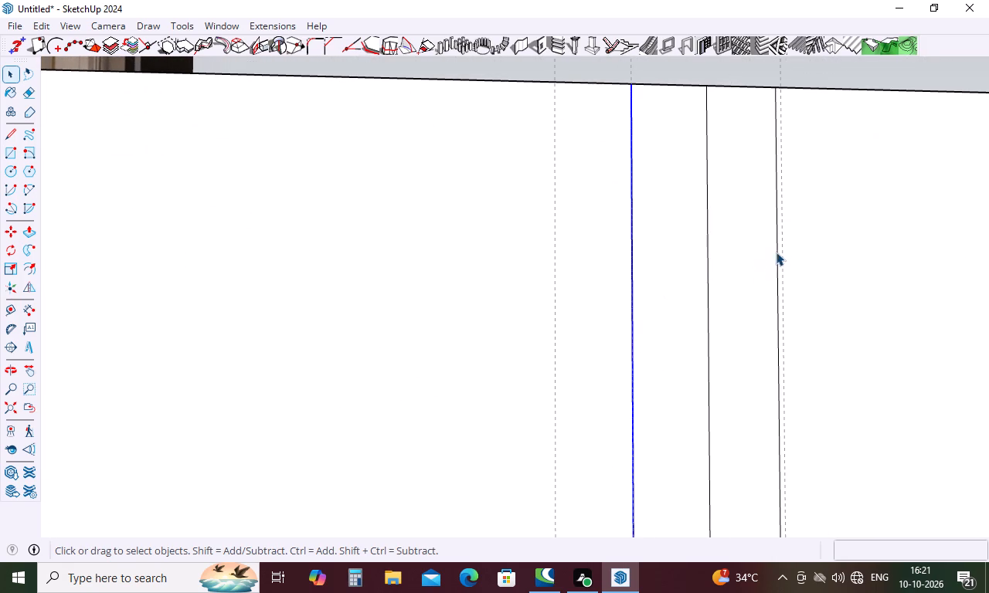
click(777, 249)
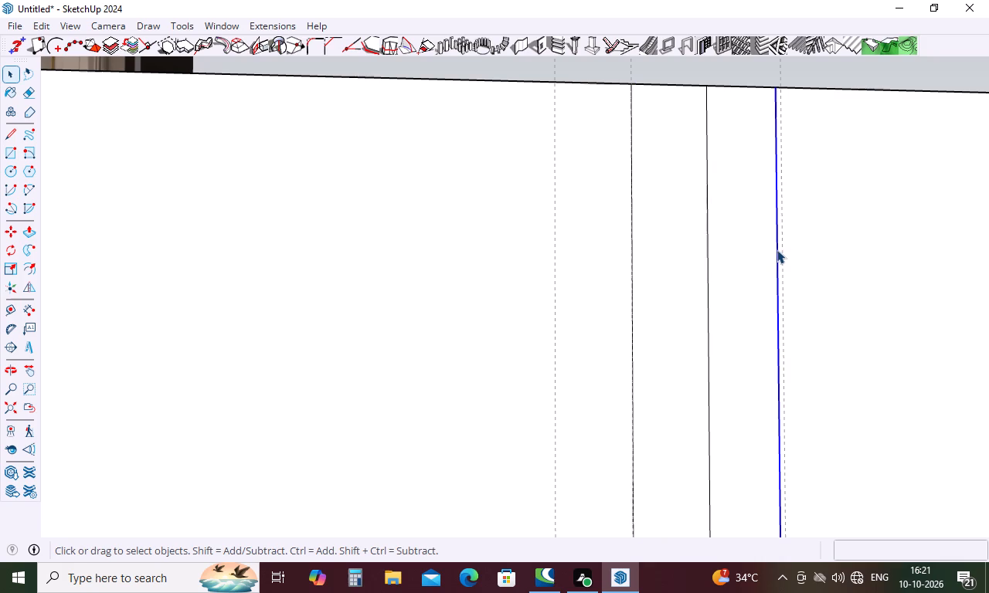
key(Delete)
Draw a 9' 2" line along the right guide of the sixth door line, from the cabinet's top edge to the tall unit's bottom edge.
key(l)
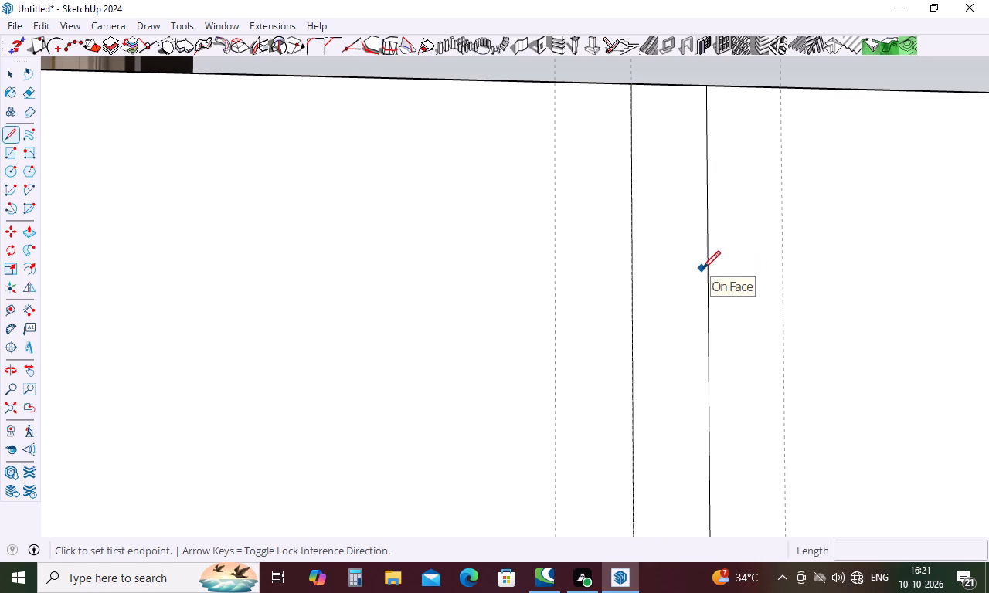
click(783, 86)
scroll(484, 181, down, 19)
scroll(507, 97, down, 3)
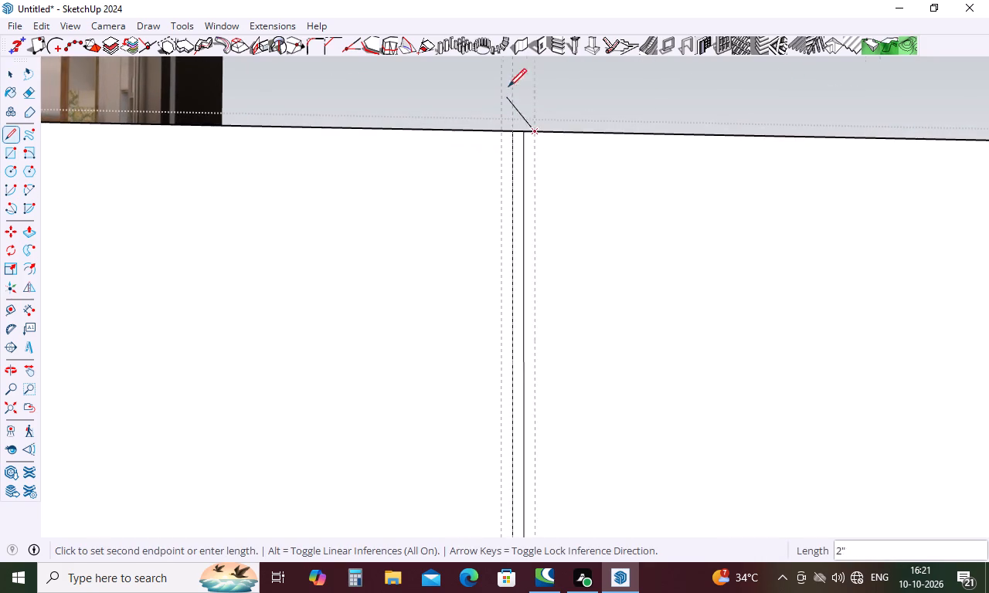
scroll(508, 86, down, 4)
scroll(516, 63, up, 1)
scroll(519, 21, down, 7)
scroll(503, 143, down, 14)
scroll(508, 125, down, 7)
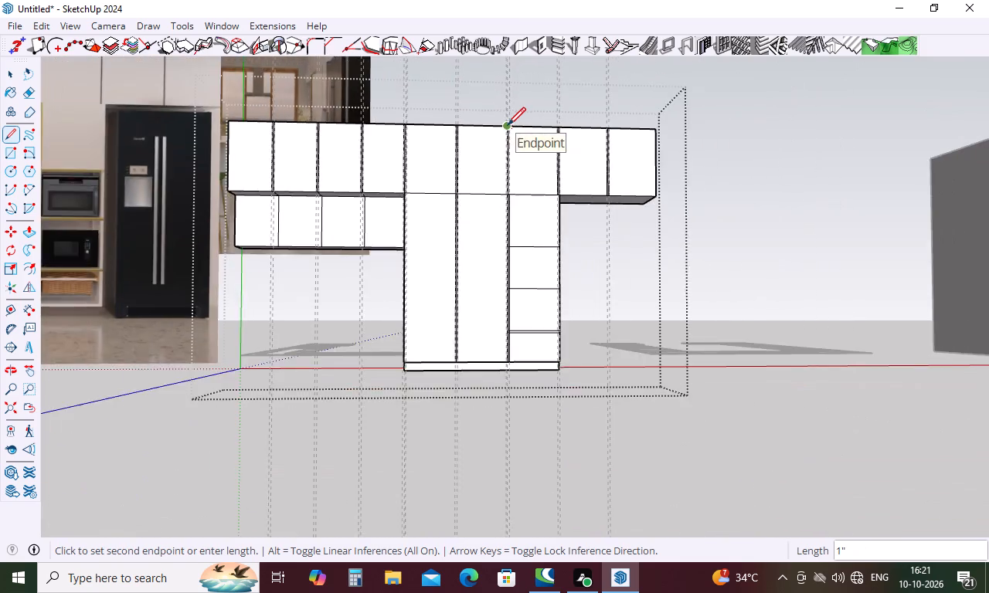
scroll(508, 125, down, 6)
scroll(498, 282, up, 7)
scroll(535, 245, up, 20)
scroll(529, 259, up, 7)
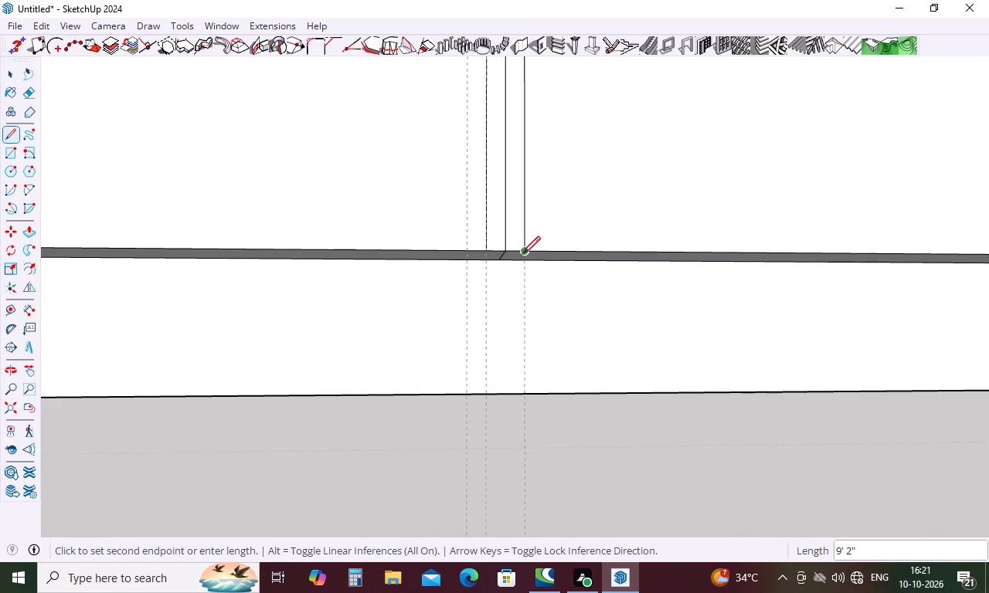
click(522, 254)
Delete the upper door segment of the line along the sixth door line's right guide.
scroll(521, 349, down, 20)
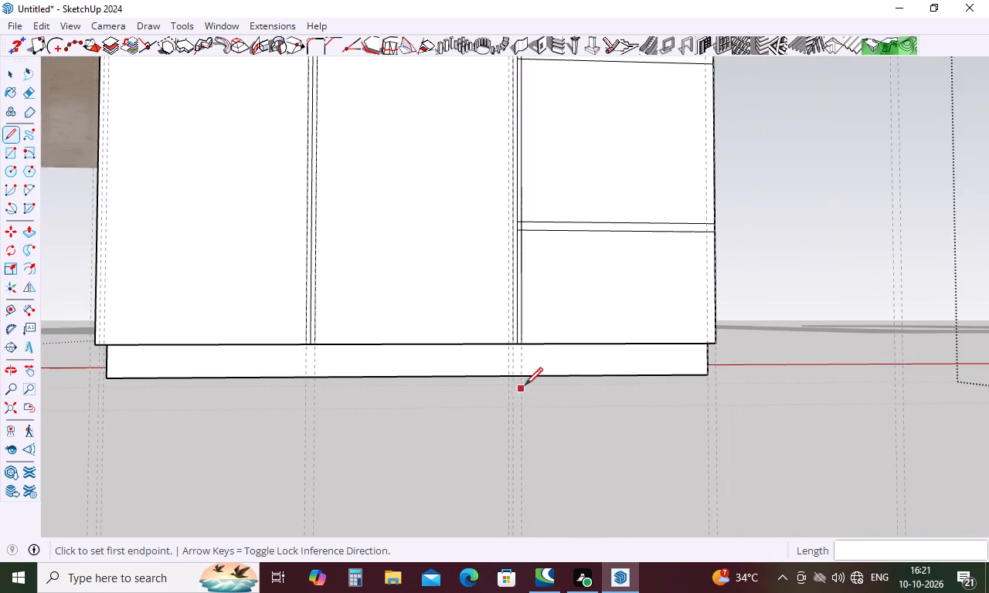
scroll(527, 368, down, 13)
scroll(513, 123, up, 14)
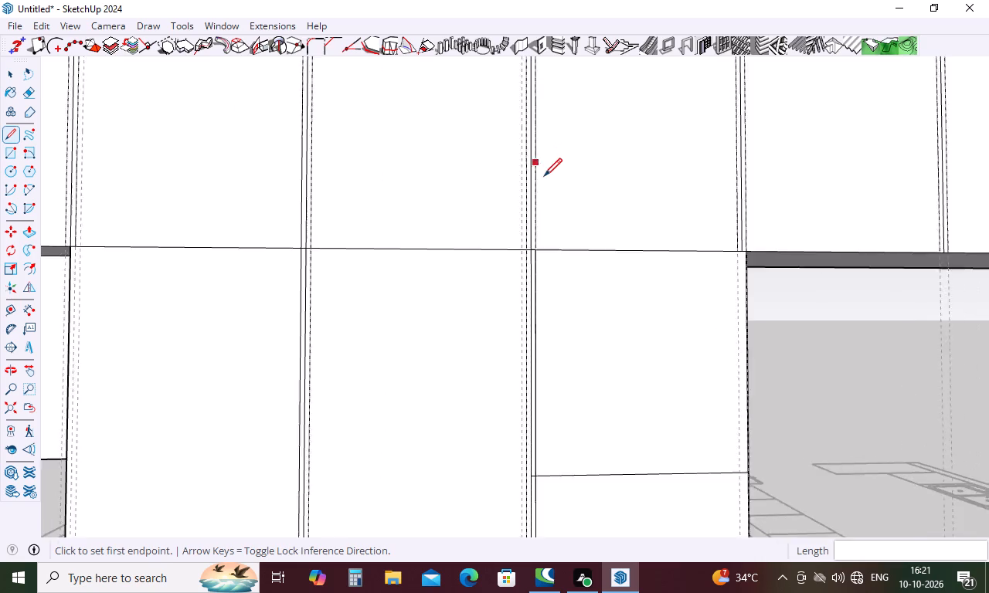
scroll(544, 176, up, 18)
scroll(525, 230, up, 7)
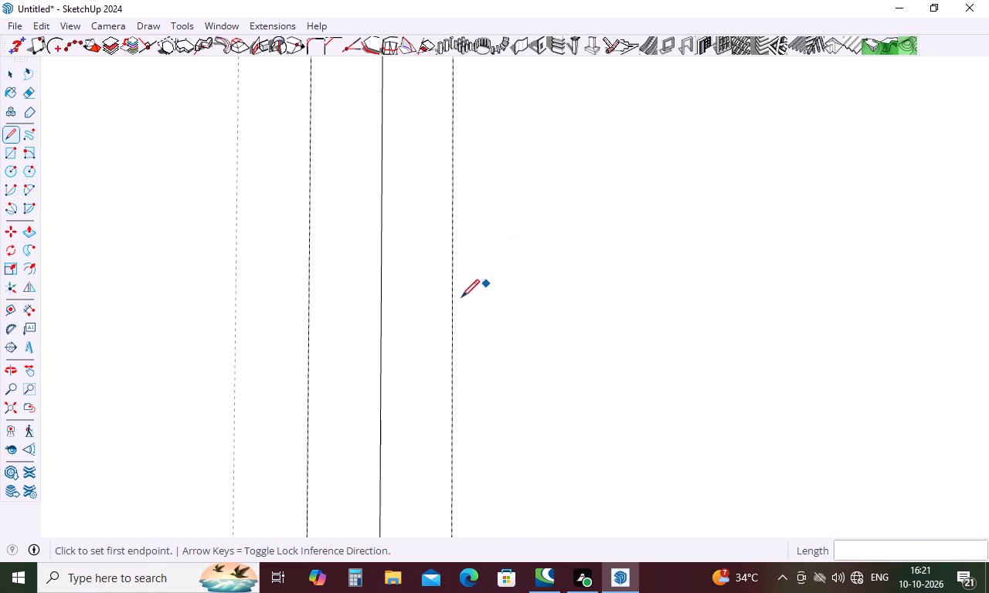
key(space)
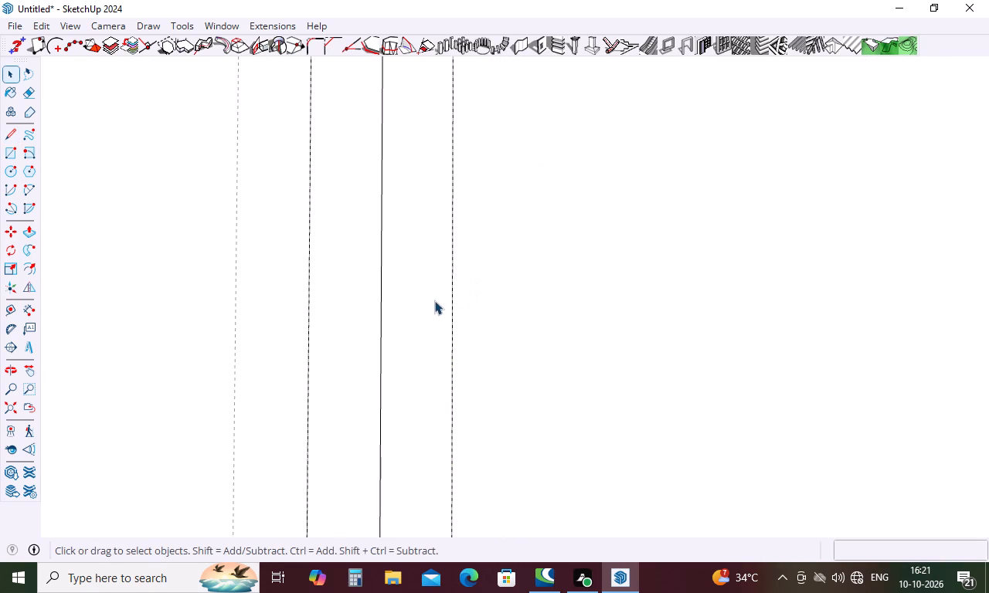
click(451, 305)
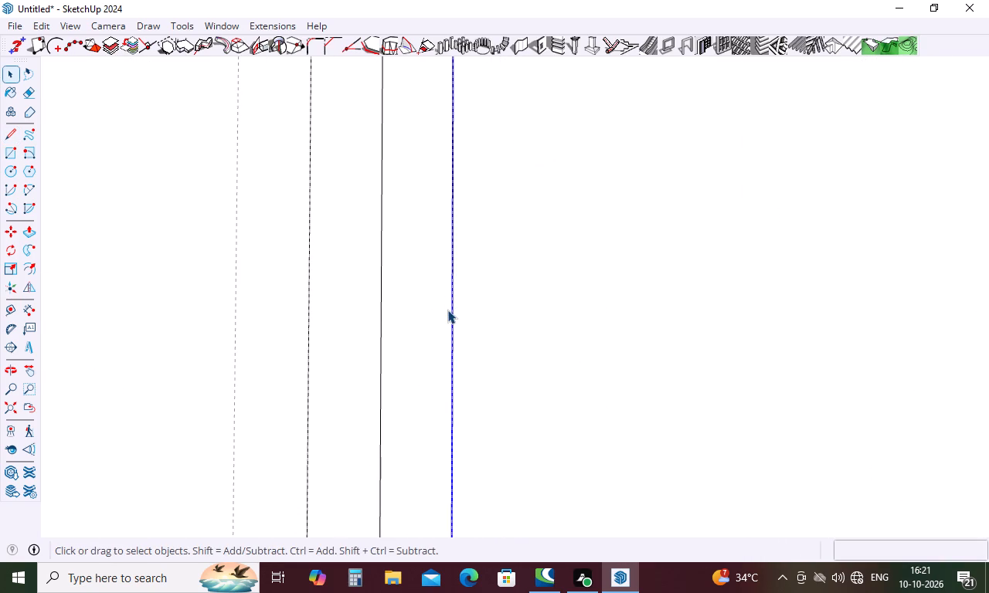
key(Delete)
Delete the line segment just below the upper doors on the sixth door line's right guide.
scroll(518, 121, down, 6)
scroll(501, 266, down, 9)
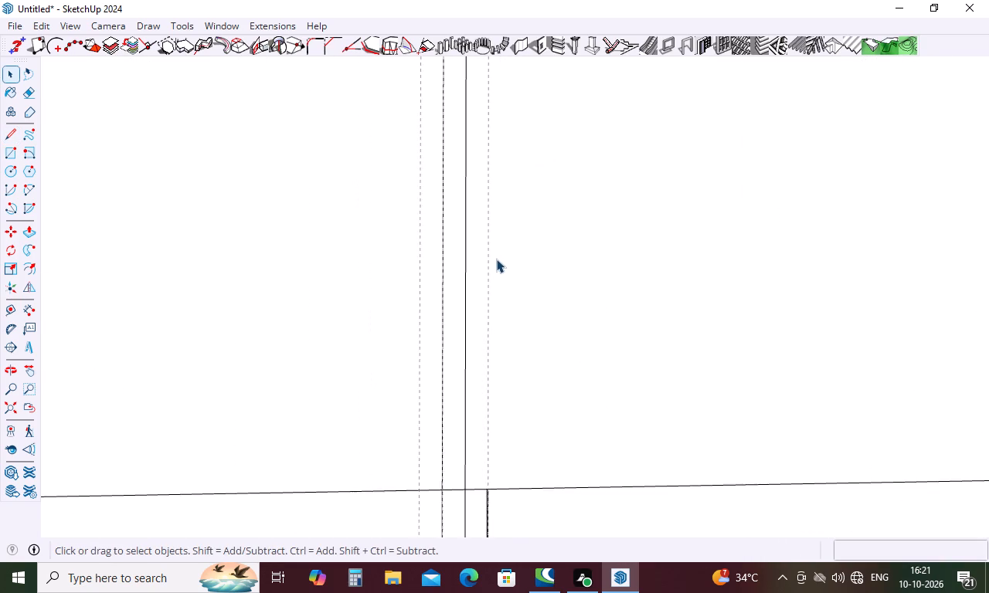
scroll(496, 259, down, 3)
click(491, 428)
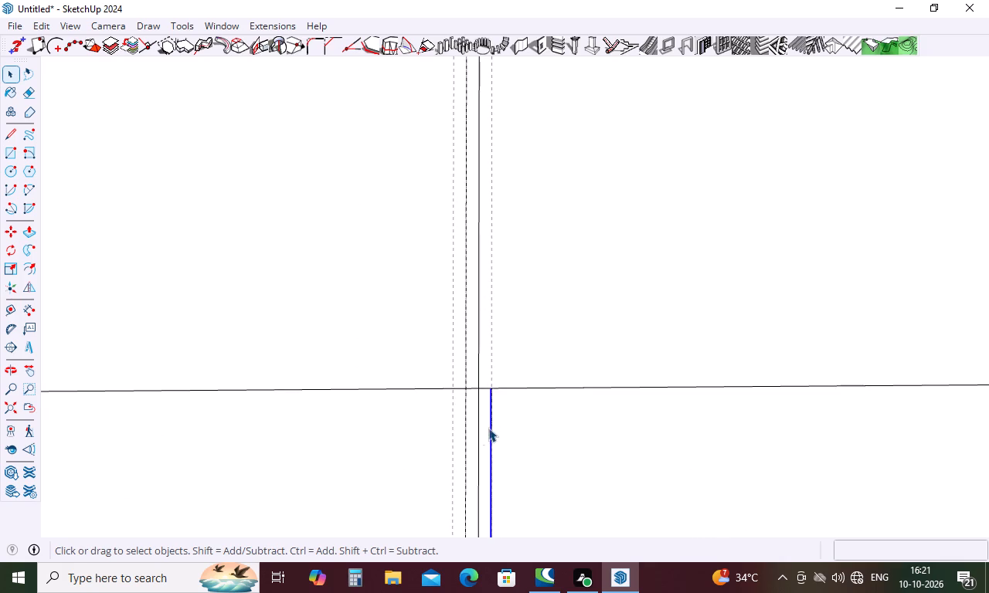
key(Delete)
Delete the line segments on the sixth door line's right guide beside the tall unit's top two stacked compartments.
scroll(467, 447, down, 6)
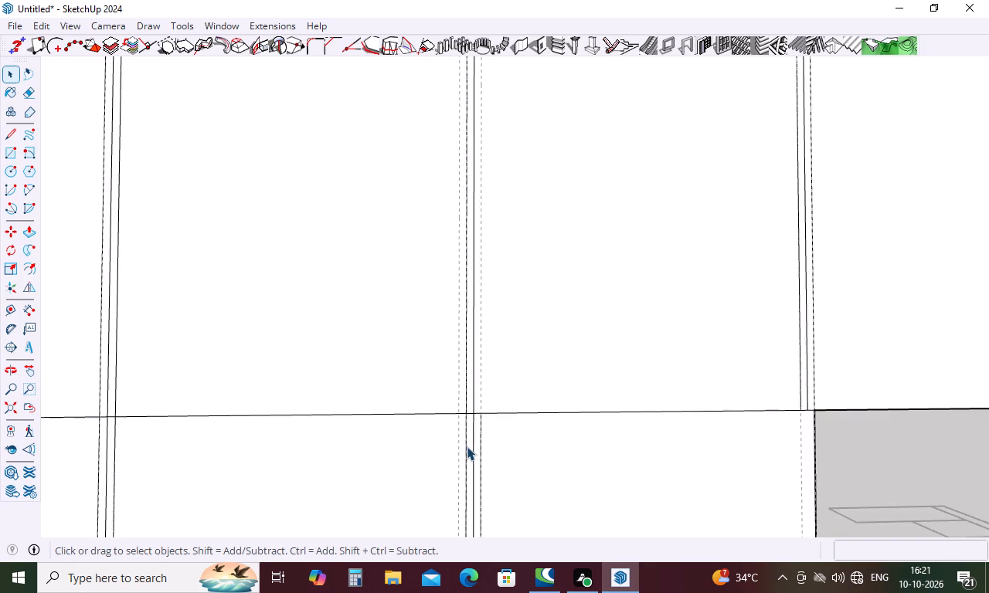
scroll(469, 433, down, 18)
scroll(478, 433, down, 6)
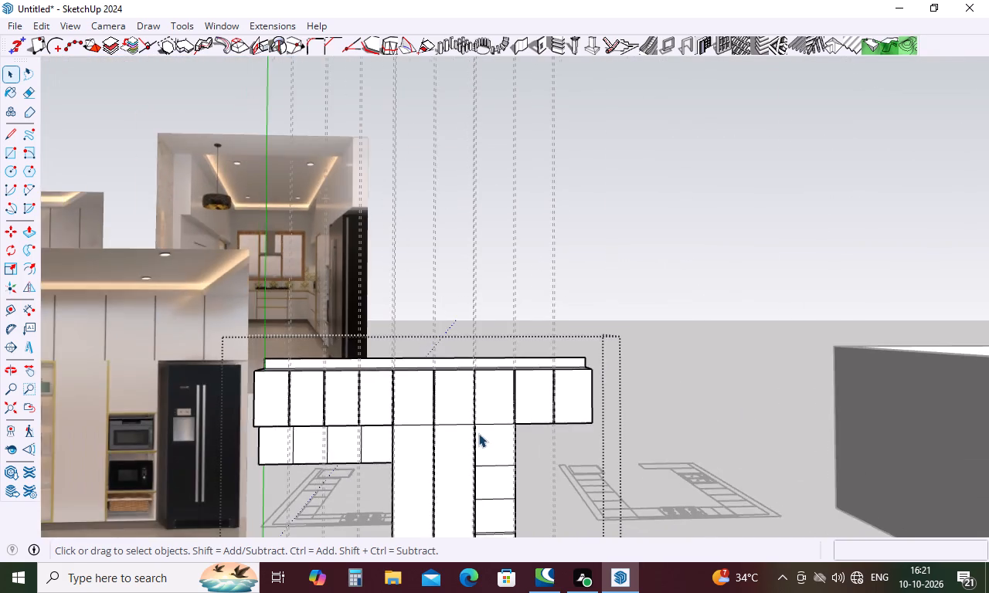
scroll(478, 429, down, 6)
scroll(478, 519, up, 11)
scroll(481, 455, up, 6)
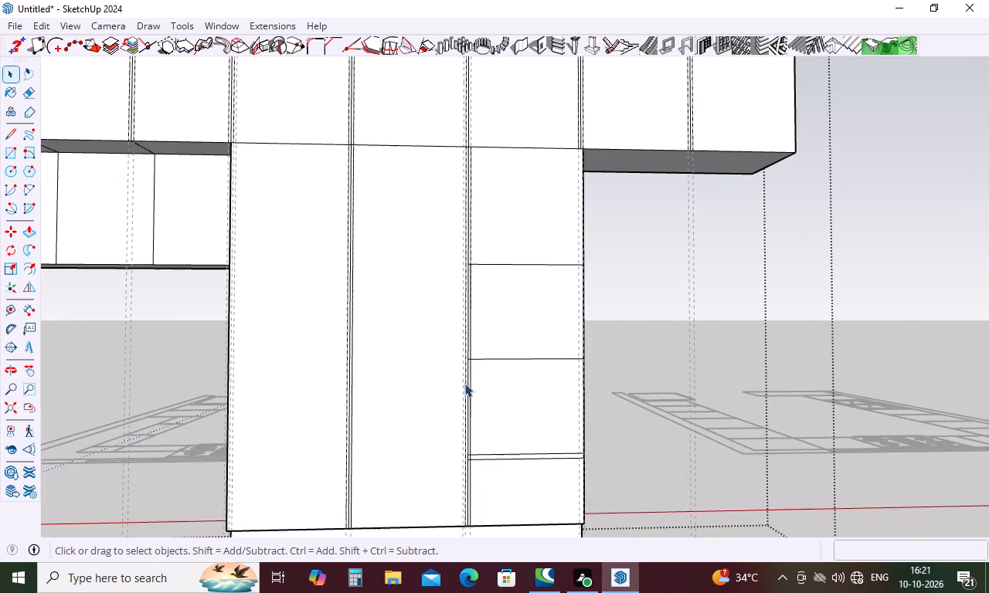
scroll(486, 317, up, 5)
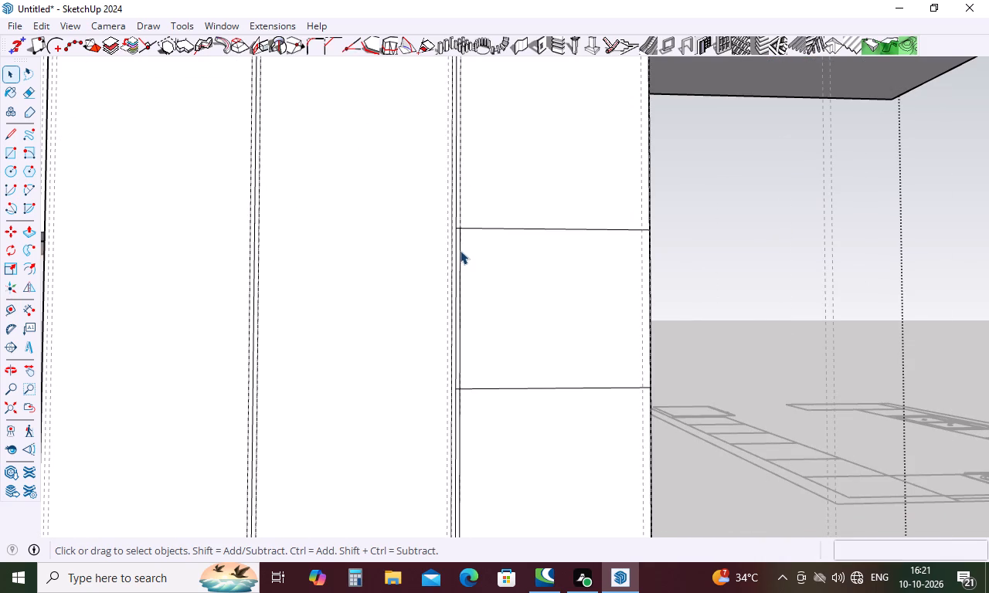
click(460, 250)
key(Delete)
scroll(458, 228, down, 6)
scroll(456, 242, up, 13)
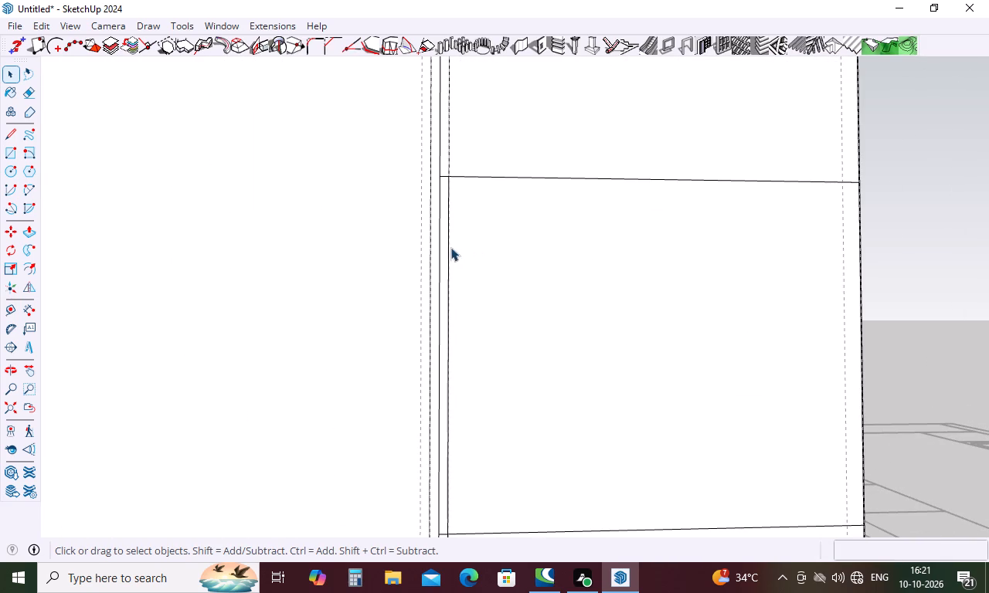
click(447, 259)
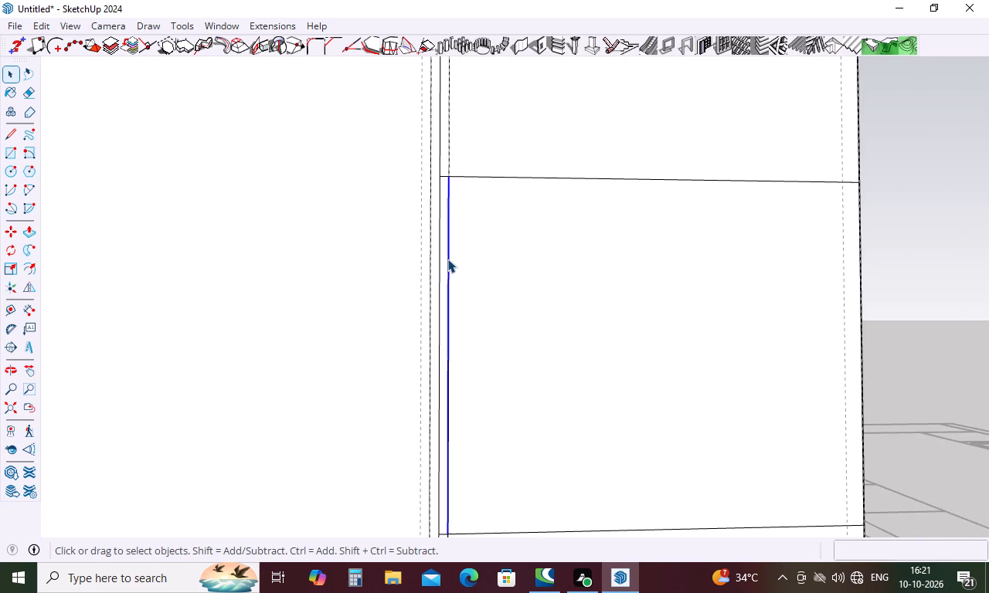
key(Delete)
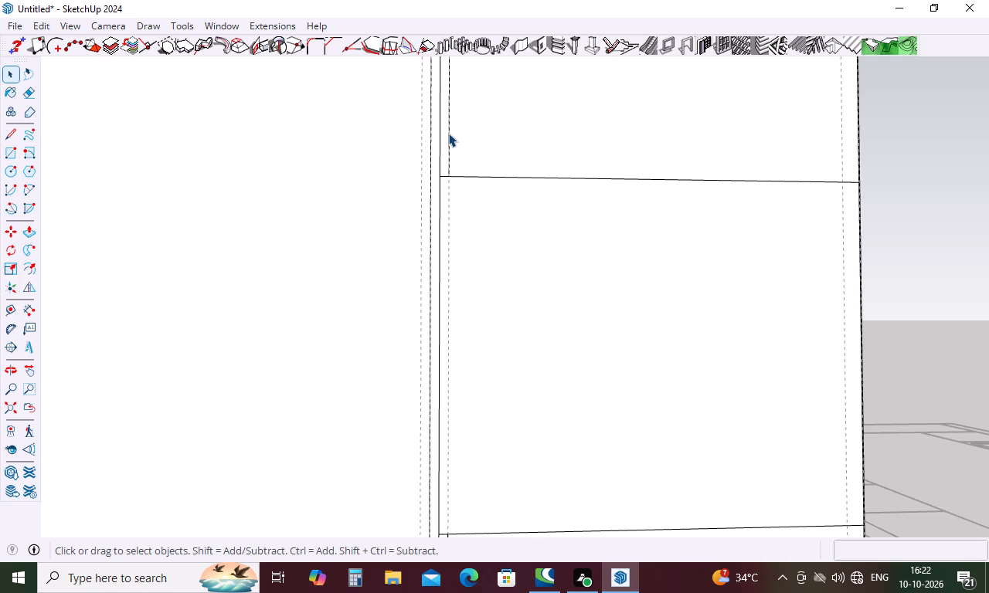
click(448, 131)
key(Delete)
Delete the line segment on the same right guide beside the tall unit's bottom compartment.
scroll(241, 532, down, 5)
scroll(335, 416, down, 10)
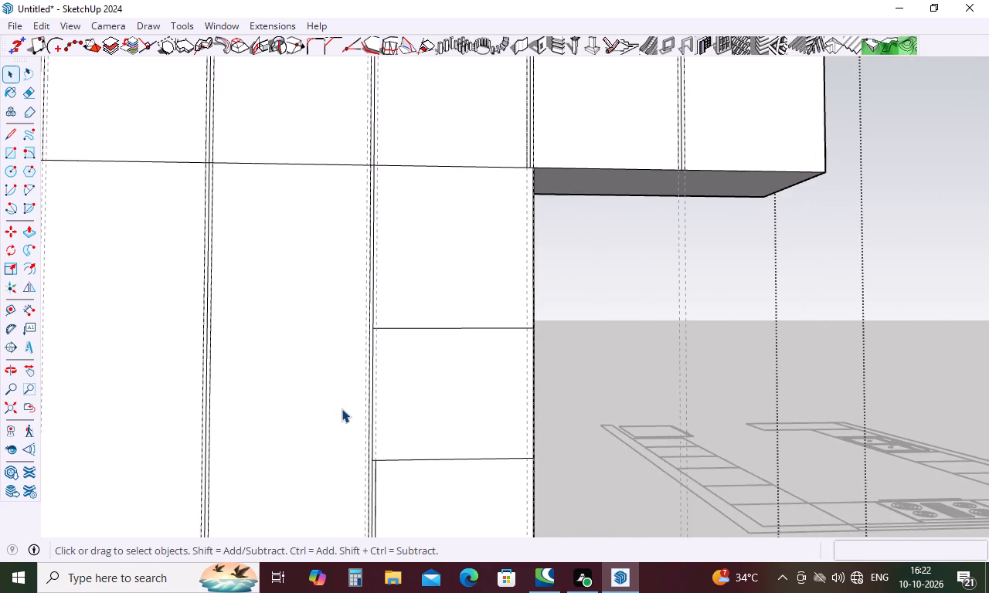
scroll(342, 408, up, 5)
scroll(420, 276, down, 12)
scroll(405, 449, up, 5)
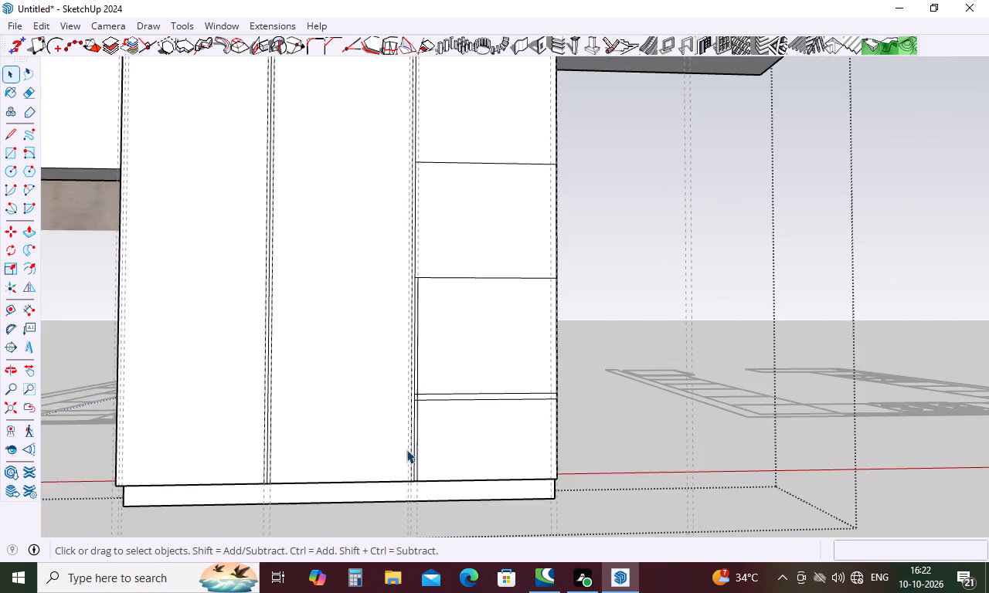
scroll(412, 455, up, 6)
click(421, 452)
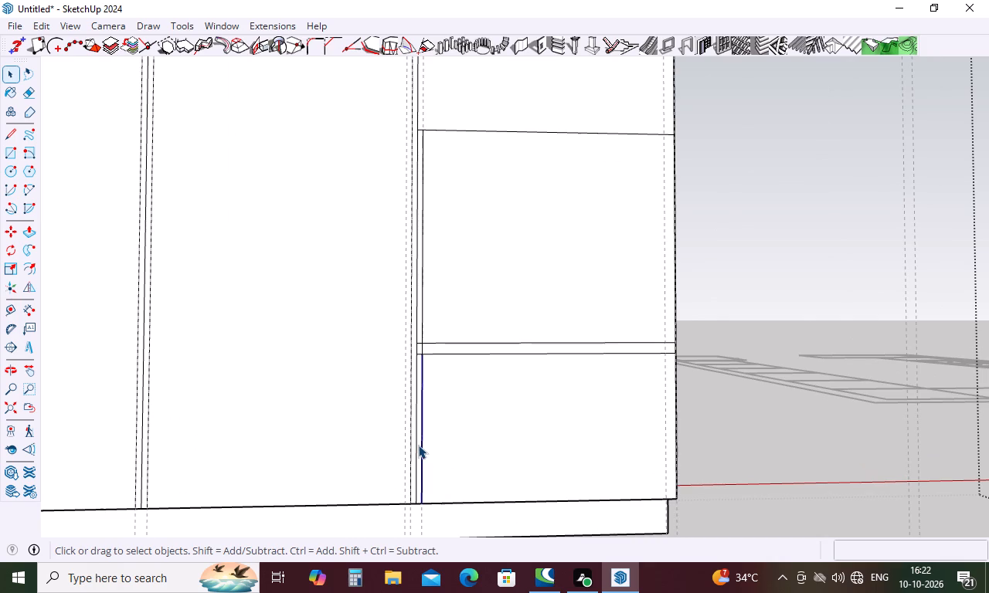
key(Delete)
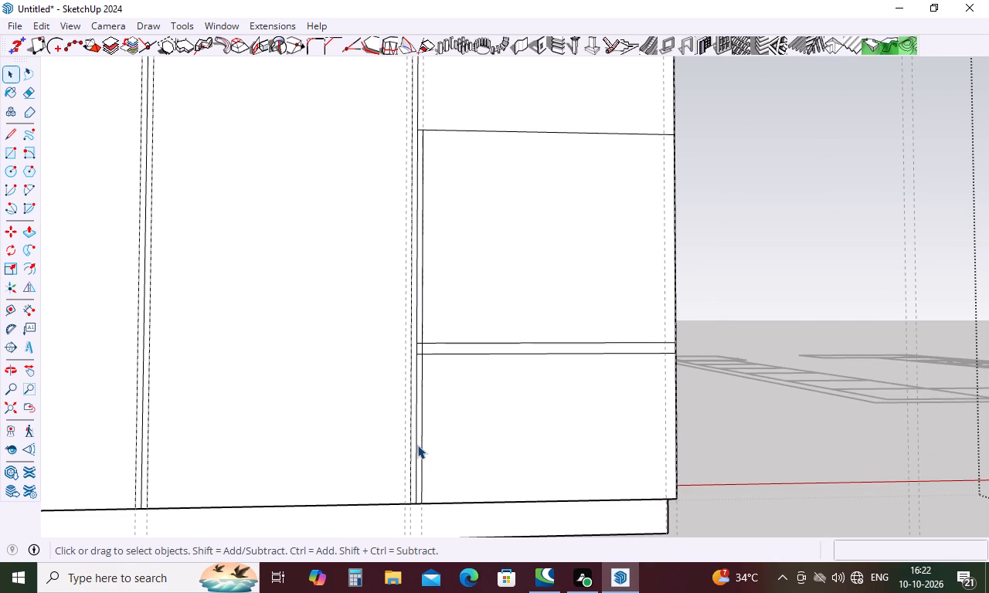
click(422, 443)
key(Delete)
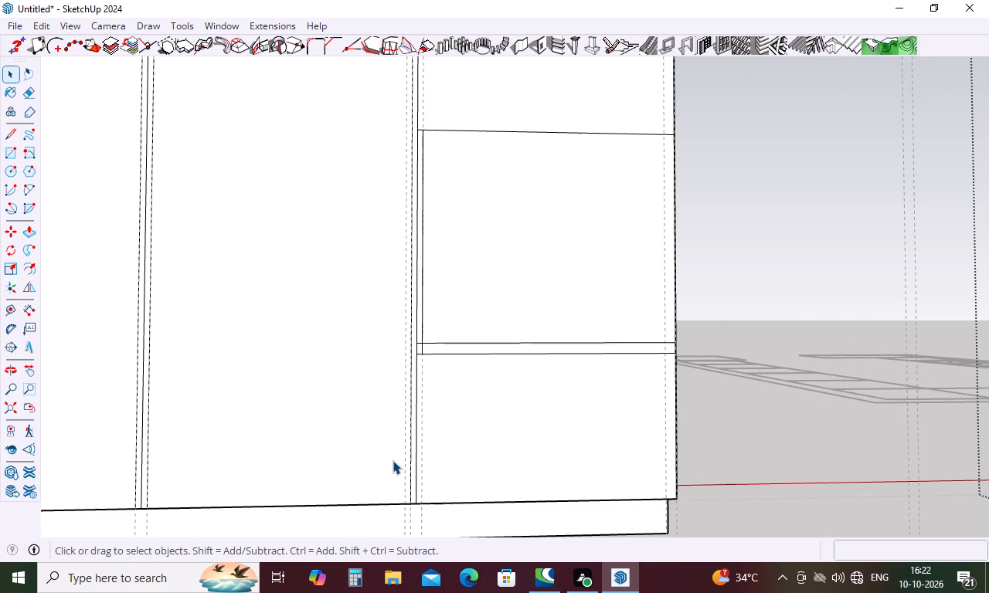
Delete the remaining right-guide segments beside the third compartment and across the narrow strip below it.
click(421, 323)
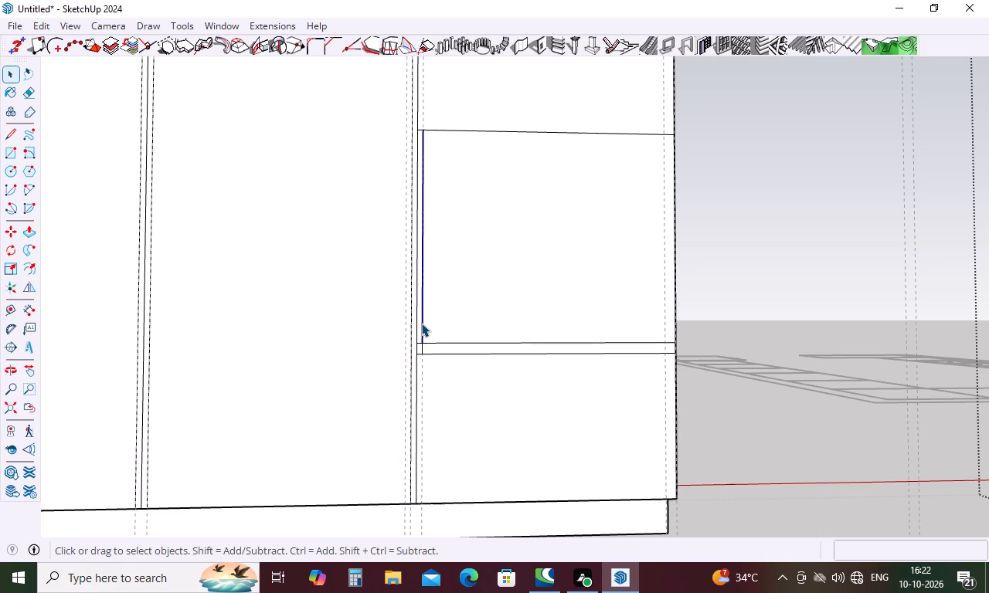
key(Delete)
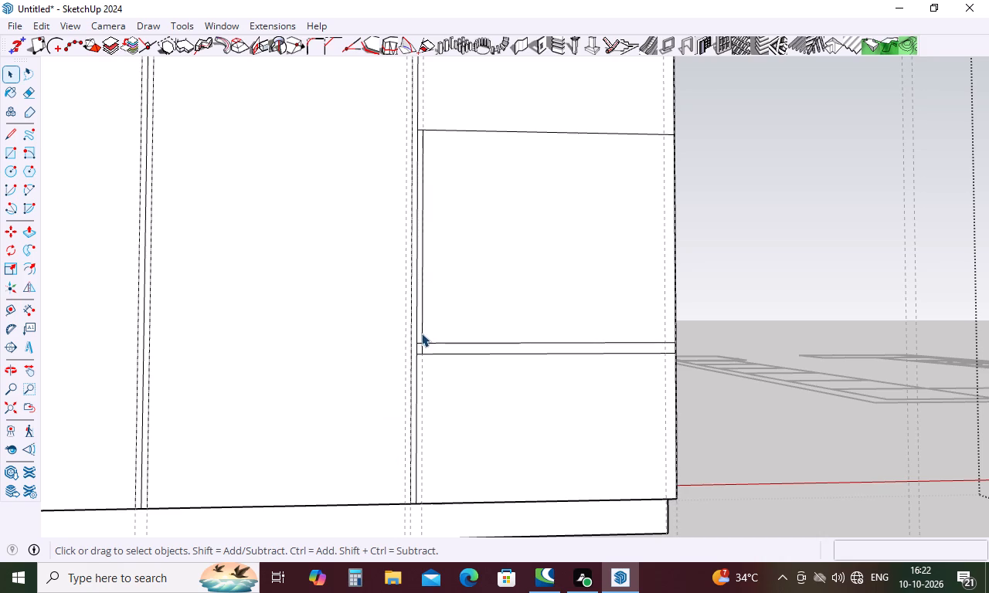
click(421, 333)
key(Delete)
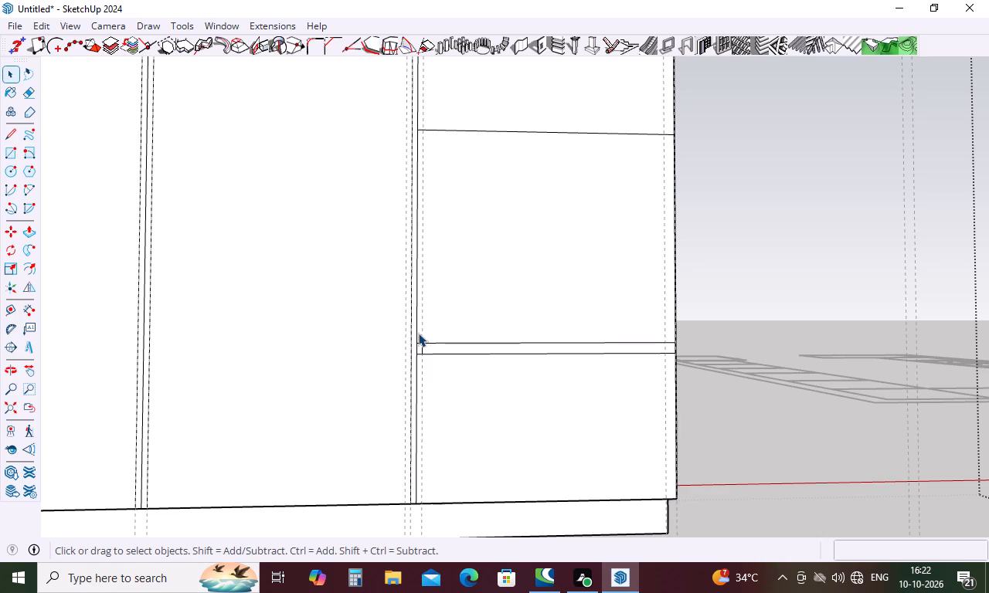
click(421, 346)
key(Delete)
scroll(414, 357, up, 3)
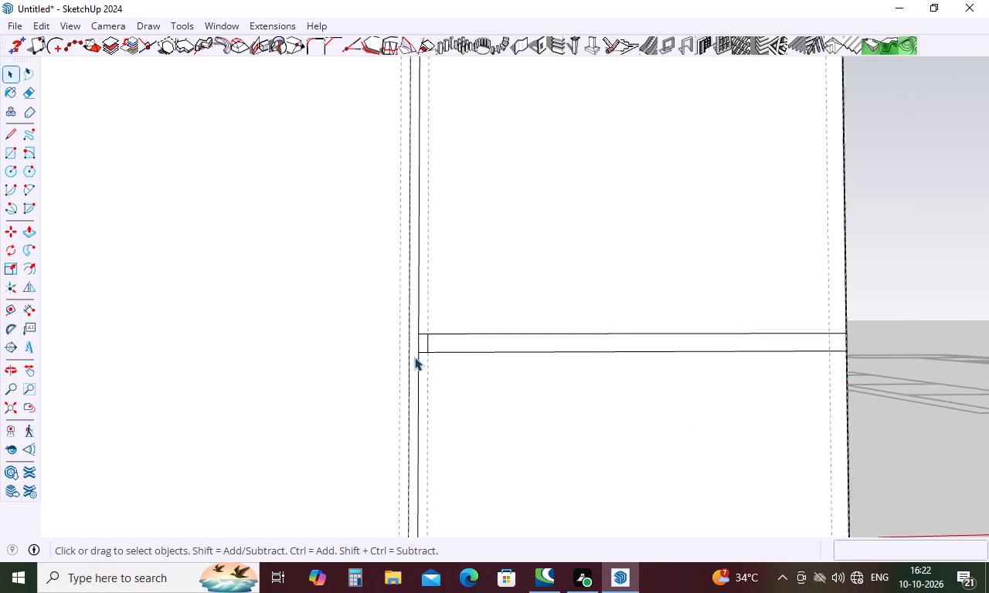
scroll(414, 357, up, 9)
click(424, 351)
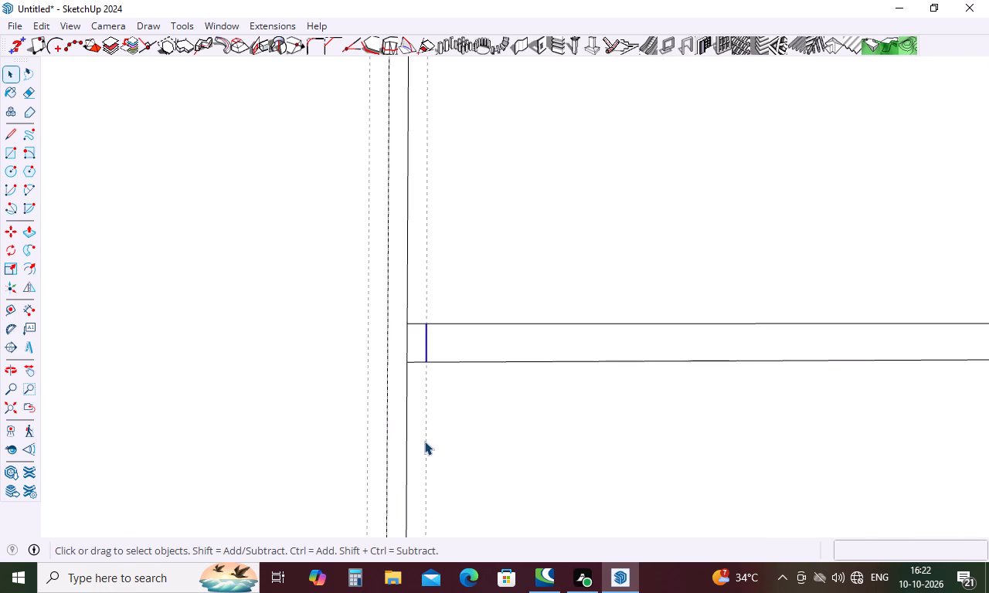
key(Delete)
Draw a 9' 2" line along the sixth door line's right guide, from the upper doors' top edge to the tall unit's bottom edge.
scroll(394, 396, down, 7)
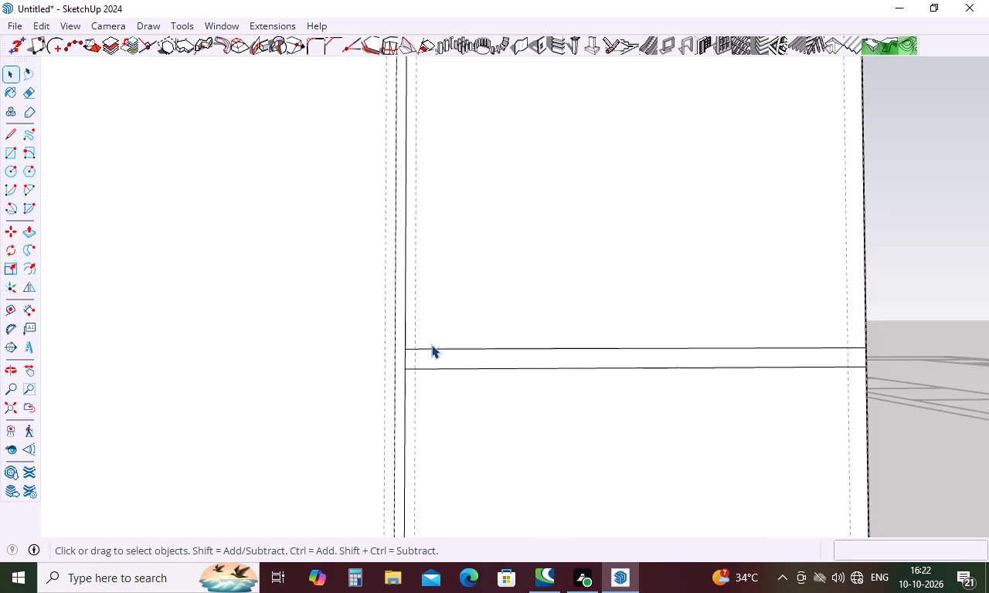
scroll(432, 344, down, 18)
scroll(440, 343, down, 5)
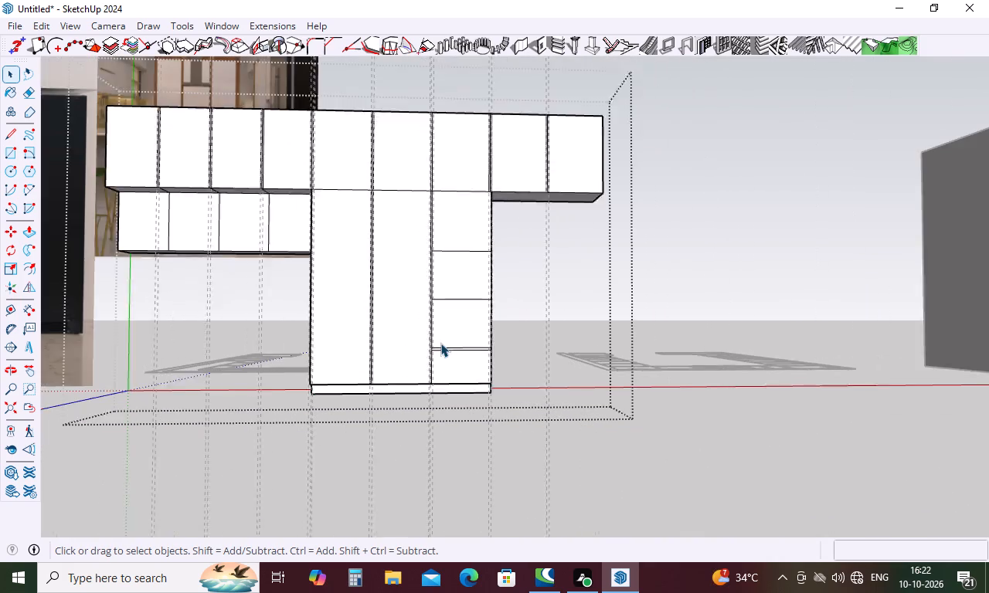
scroll(433, 123, up, 20)
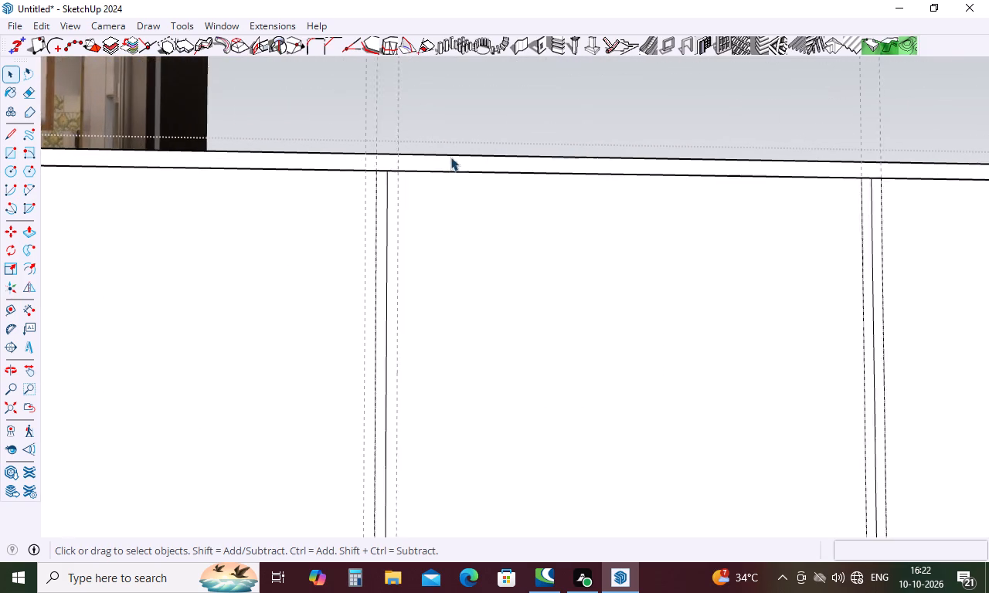
scroll(450, 157, up, 2)
scroll(382, 191, up, 5)
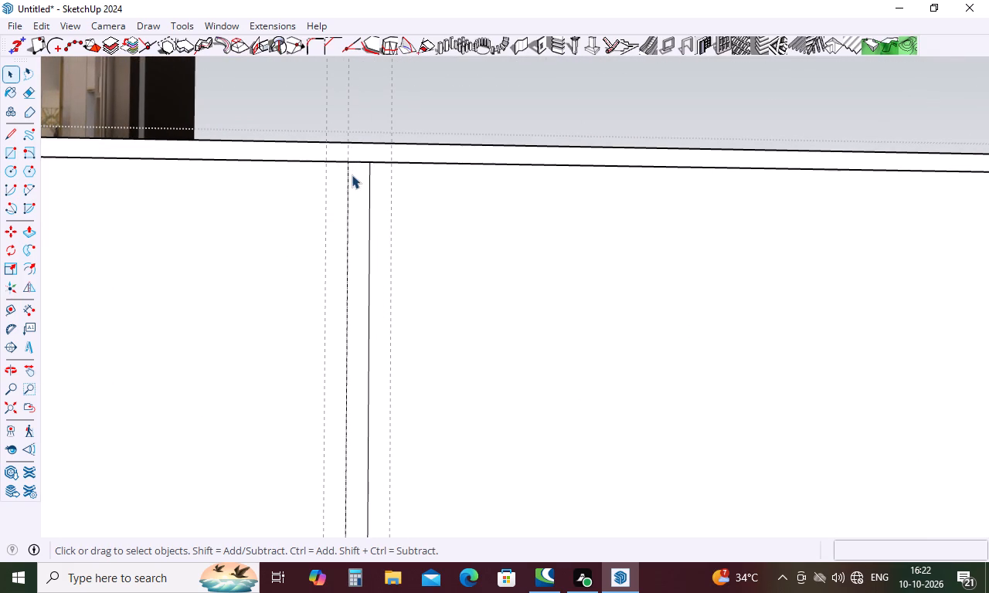
key(l)
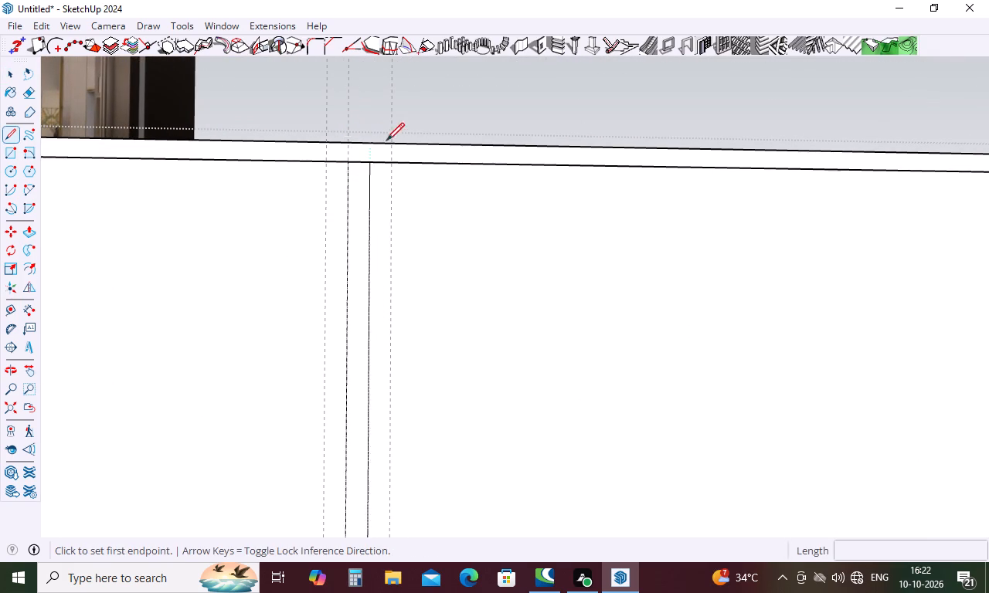
click(389, 164)
scroll(404, 141, down, 17)
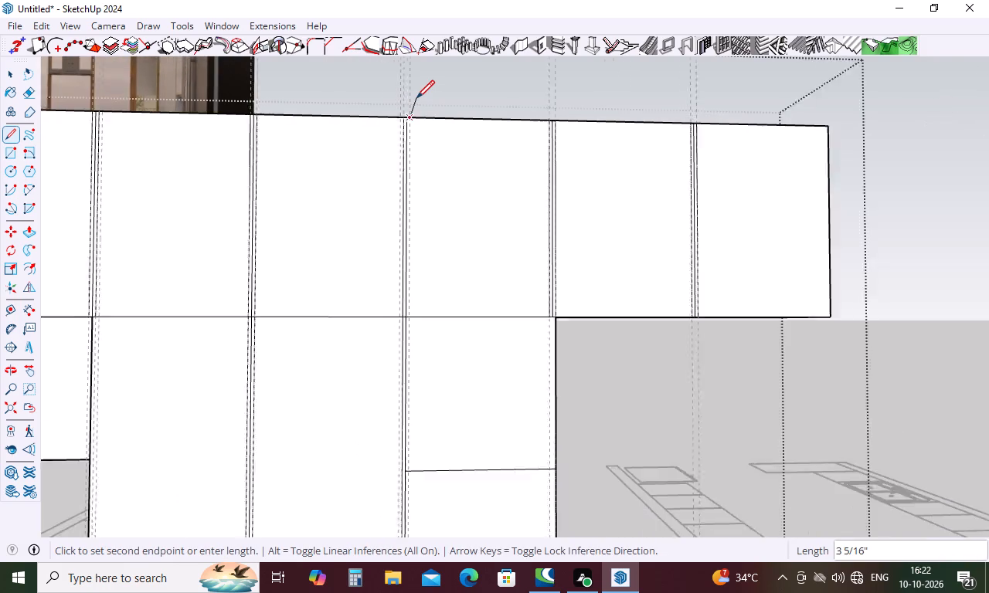
scroll(416, 98, down, 14)
scroll(425, 369, up, 6)
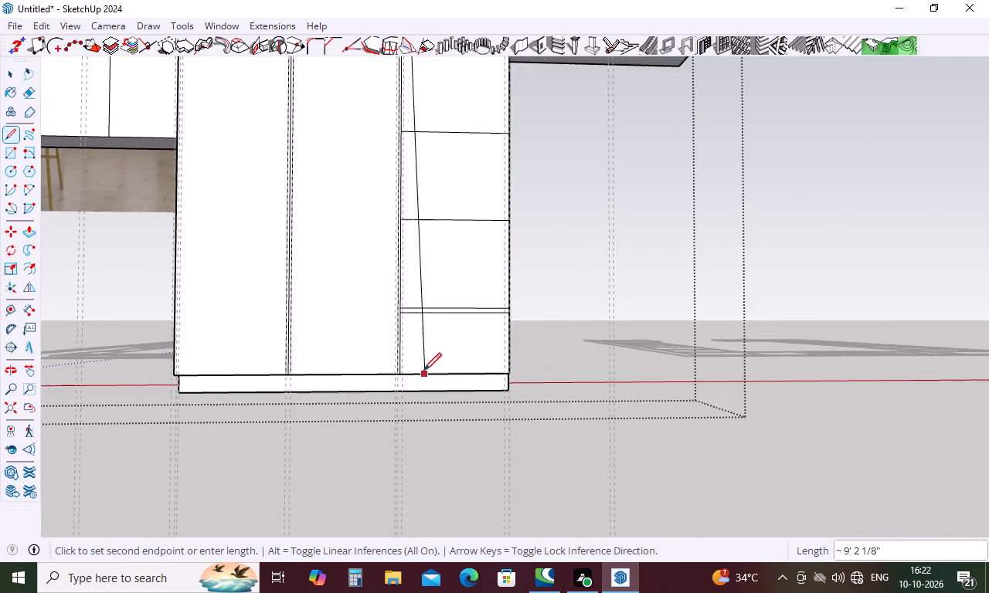
scroll(423, 371, up, 19)
scroll(431, 331, up, 7)
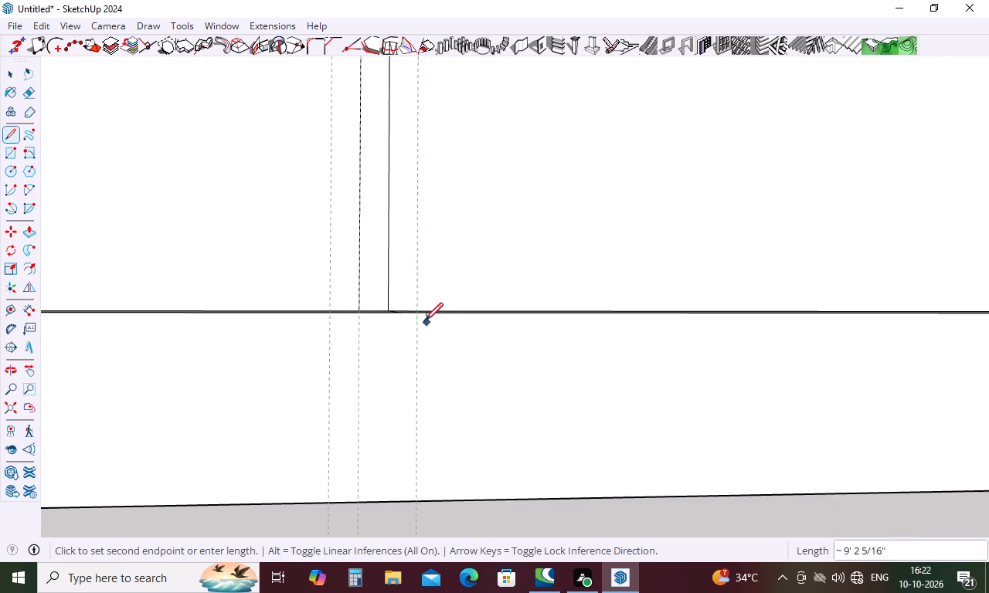
scroll(419, 312, up, 18)
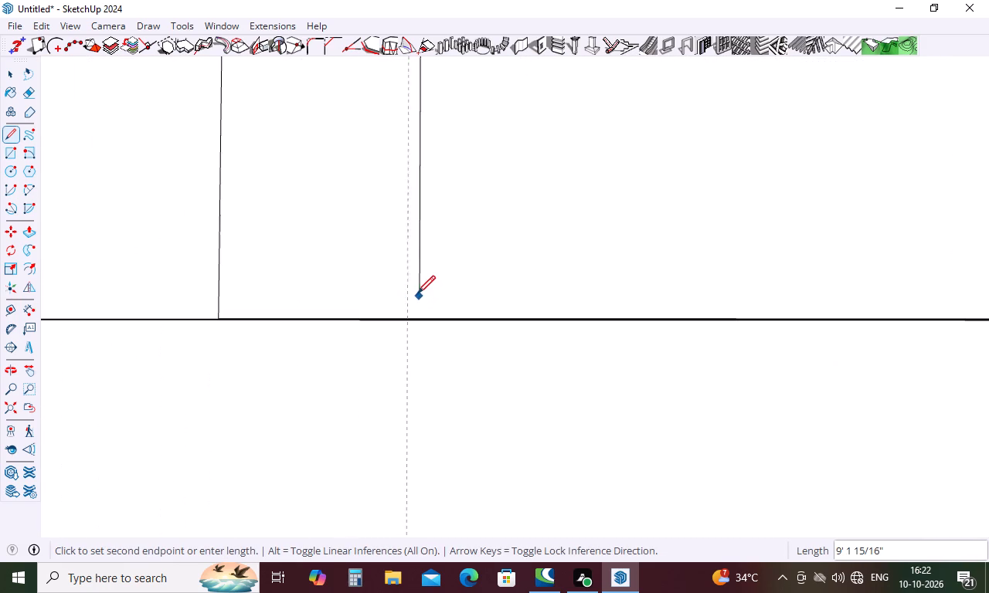
scroll(407, 320, up, 7)
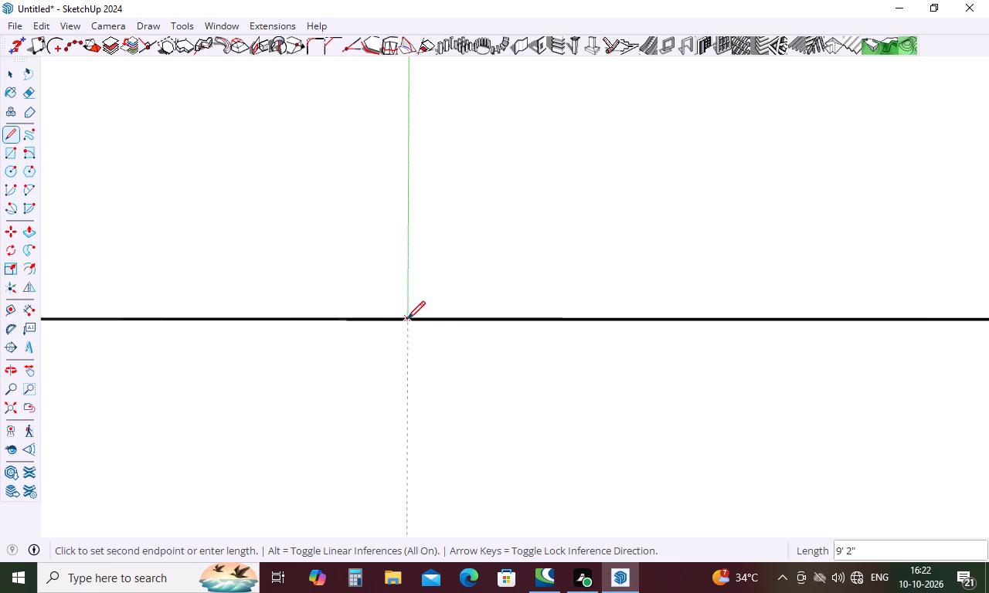
scroll(407, 319, up, 2)
click(407, 319)
scroll(436, 341, down, 20)
scroll(441, 398, down, 7)
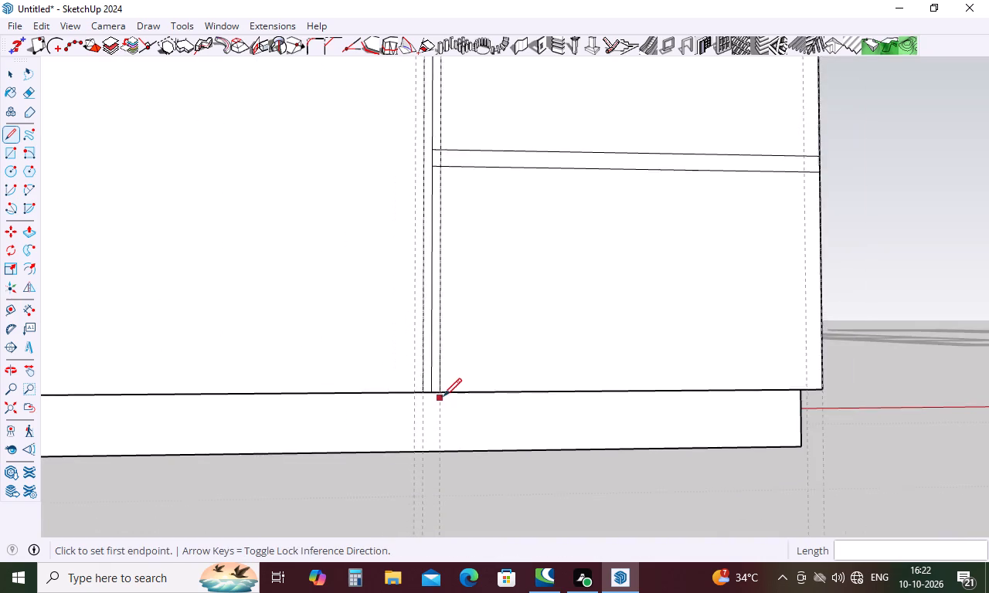
scroll(476, 374, down, 13)
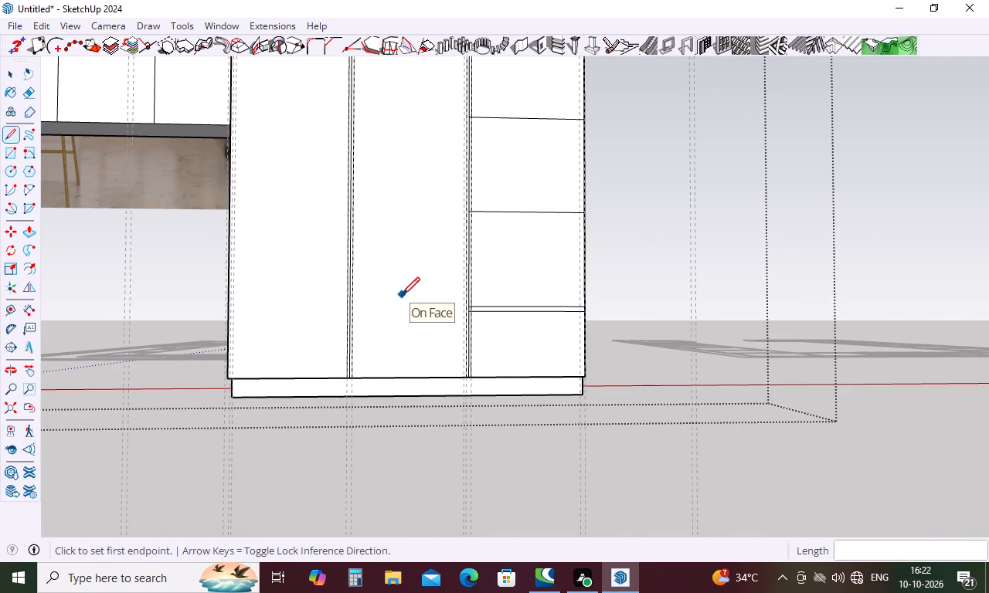
Examine the kitchen reference images and compare them with the modelled upper cabinets and the tall unit's door gaps and stacked compartments.
key(Escape)
scroll(594, 198, down, 17)
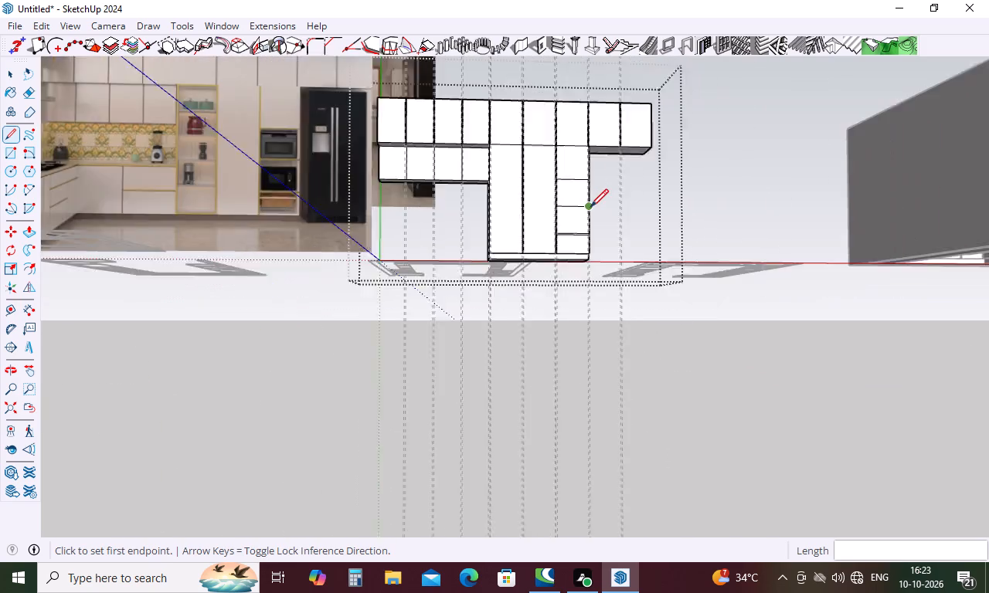
scroll(590, 207, down, 9)
scroll(290, 167, up, 14)
scroll(397, 127, up, 6)
scroll(397, 127, down, 6)
scroll(470, 144, down, 6)
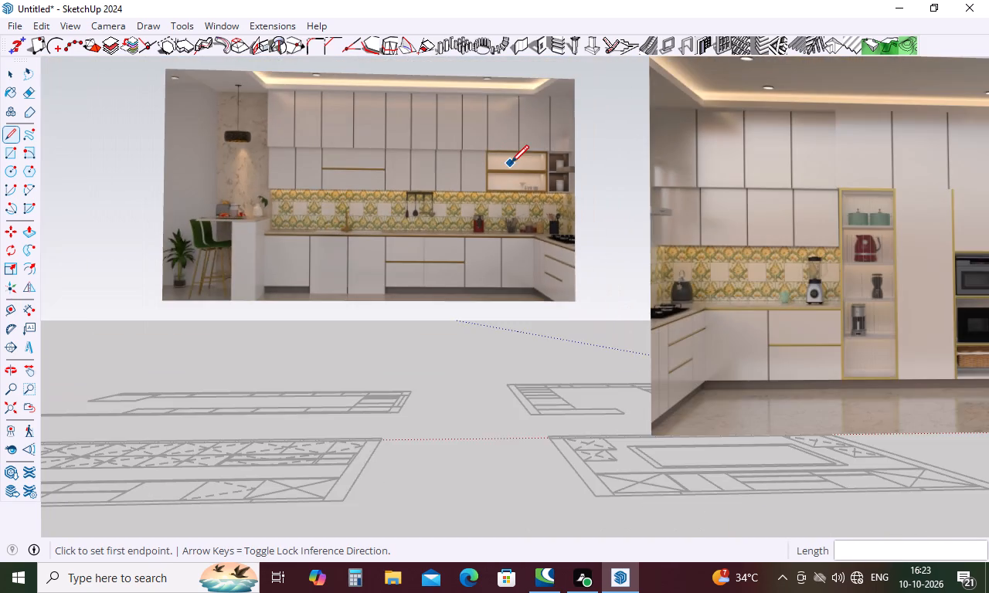
scroll(511, 163, down, 7)
scroll(512, 164, up, 5)
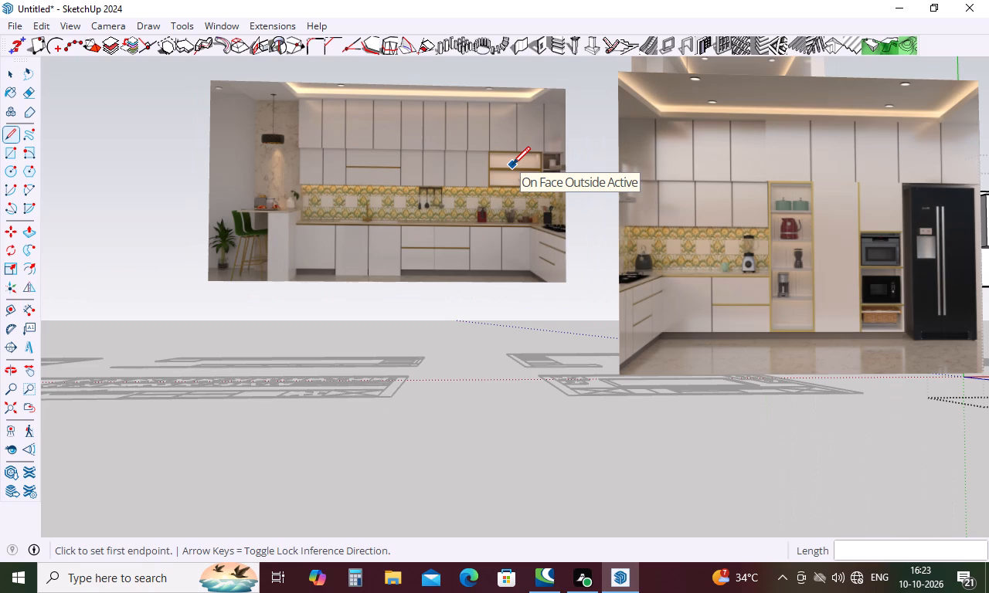
scroll(499, 168, up, 1)
scroll(464, 168, down, 7)
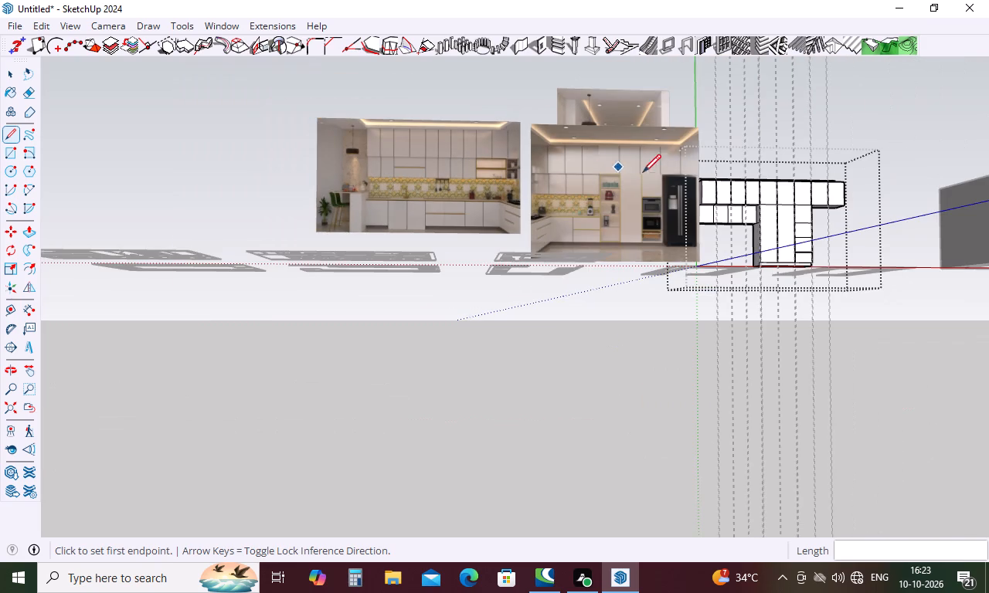
scroll(633, 157, down, 7)
scroll(698, 157, up, 6)
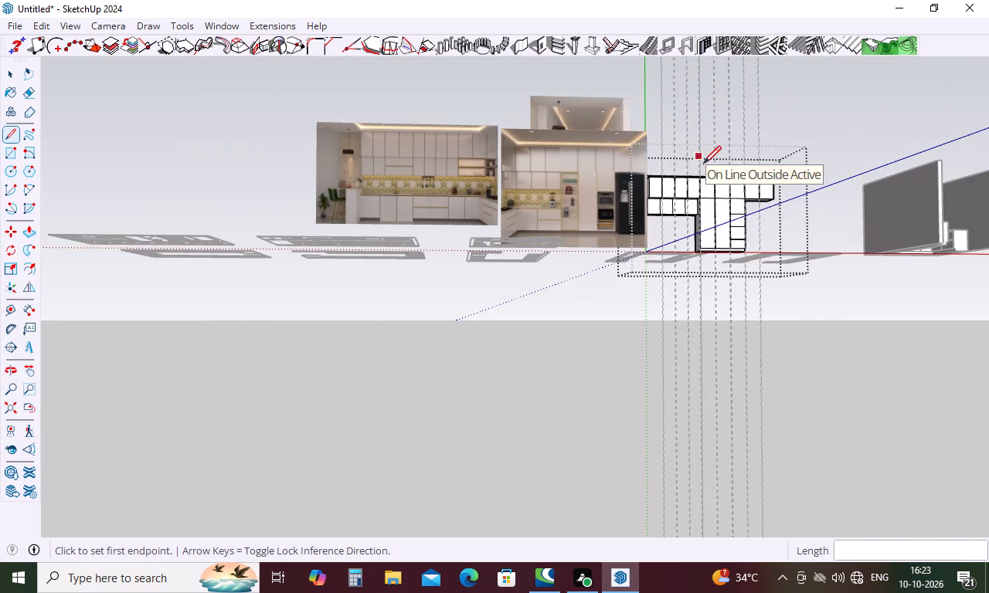
scroll(706, 167, up, 7)
scroll(683, 161, down, 13)
middle_drag(668, 167, 661, 231)
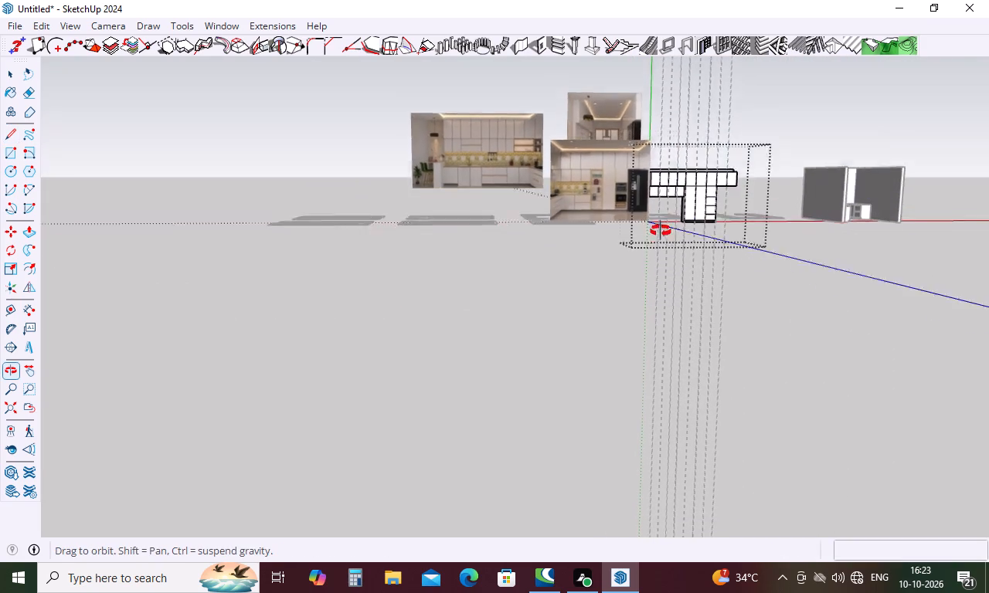
middle_drag(661, 231, 651, 267)
scroll(651, 267, up, 1)
scroll(666, 175, up, 6)
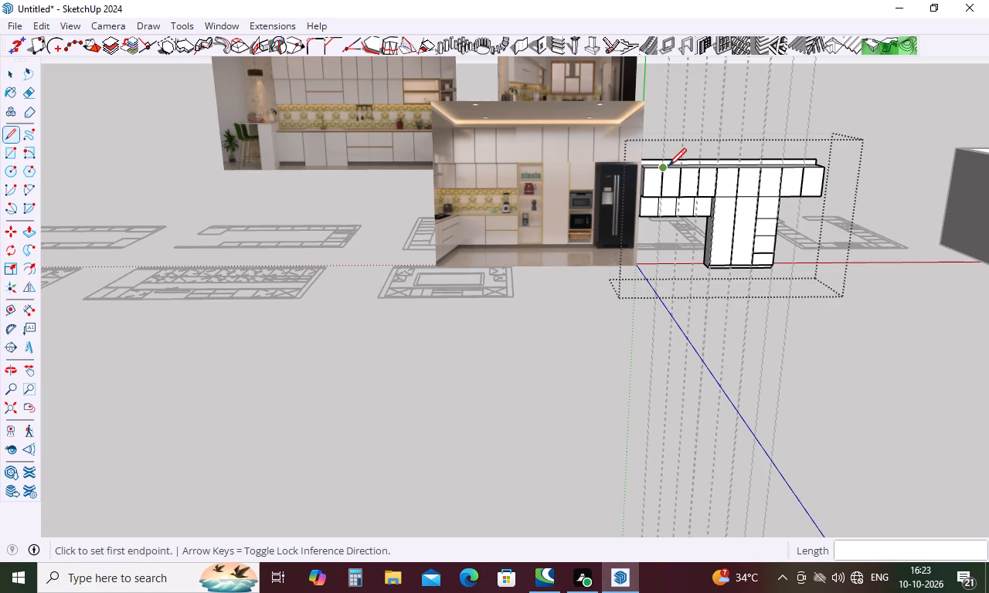
scroll(595, 249, down, 4)
scroll(711, 243, up, 5)
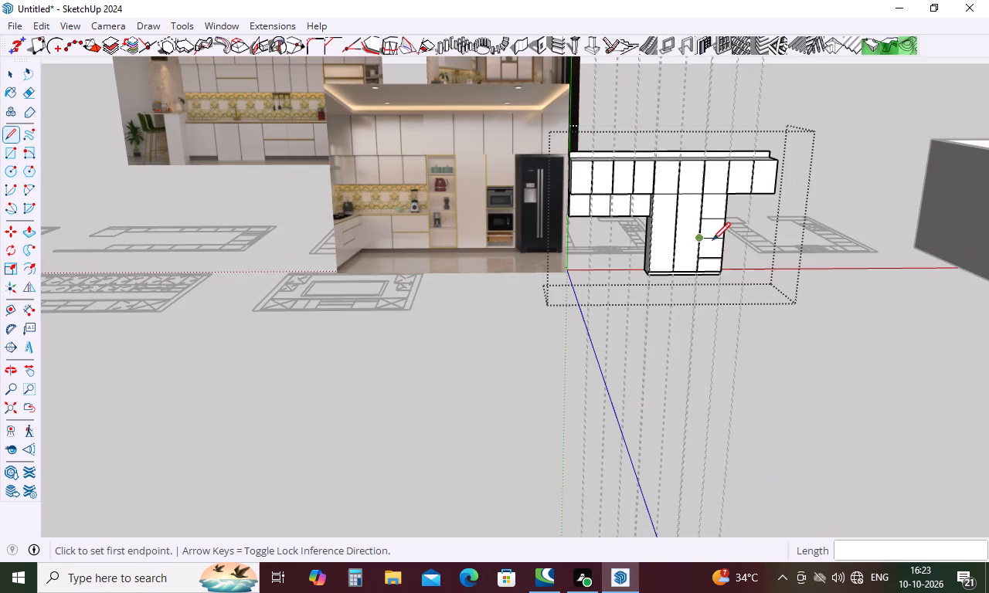
scroll(478, 165, up, 10)
middle_drag(475, 162, 445, 249)
scroll(443, 191, down, 9)
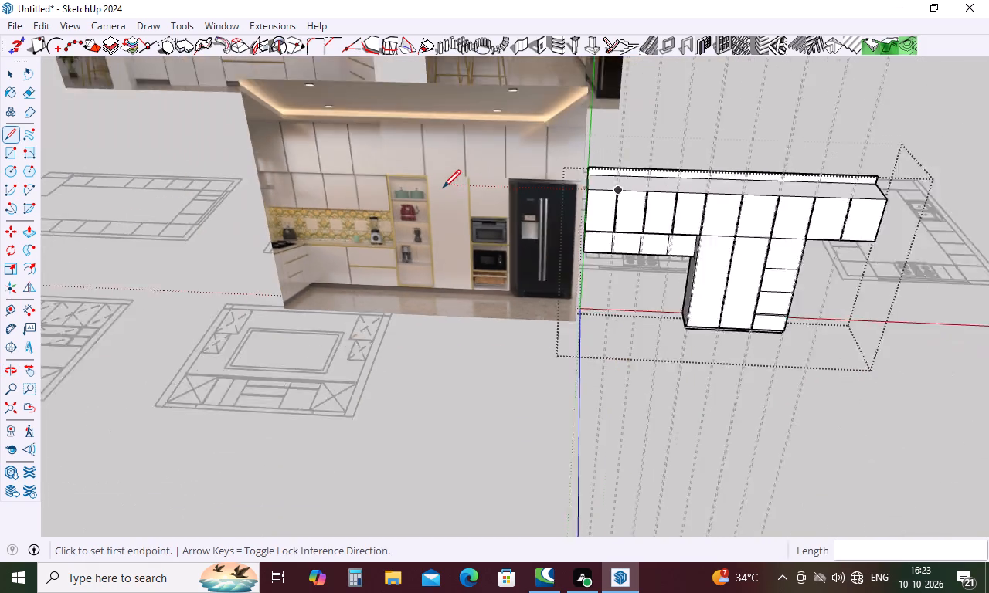
scroll(443, 188, down, 7)
middle_drag(584, 244, 607, 142)
scroll(611, 244, up, 6)
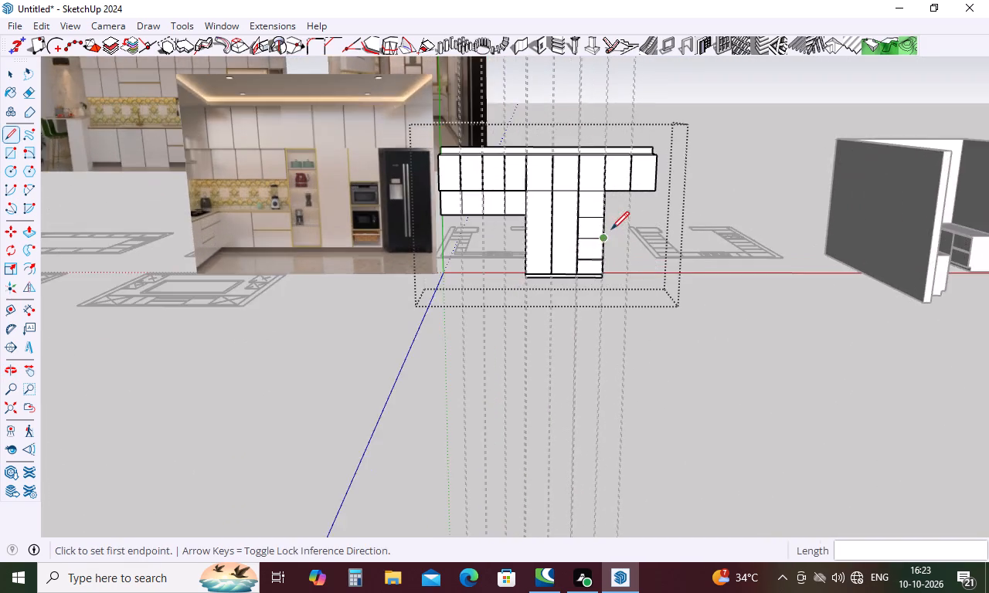
scroll(581, 205, up, 20)
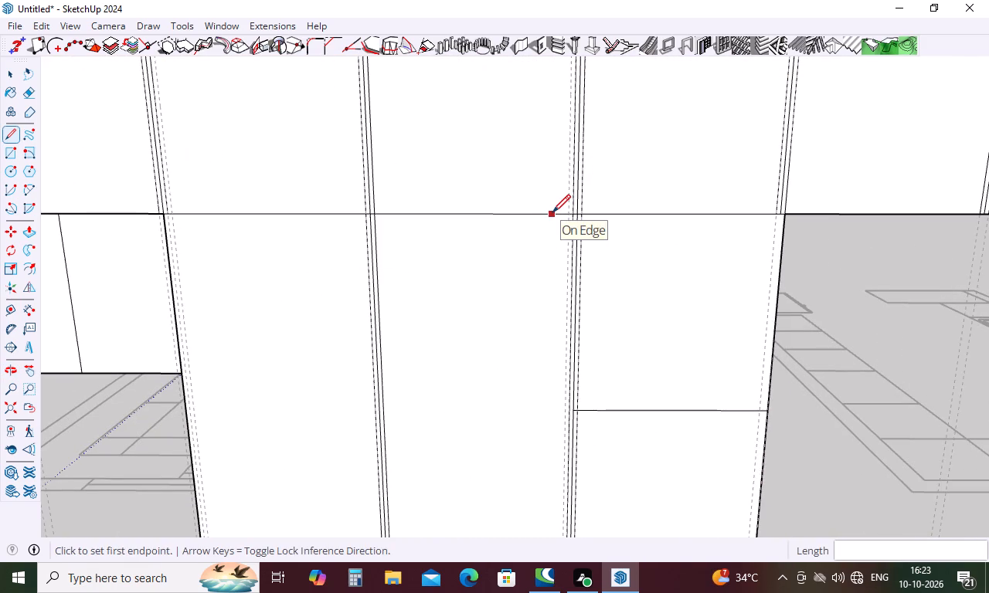
scroll(552, 212, down, 10)
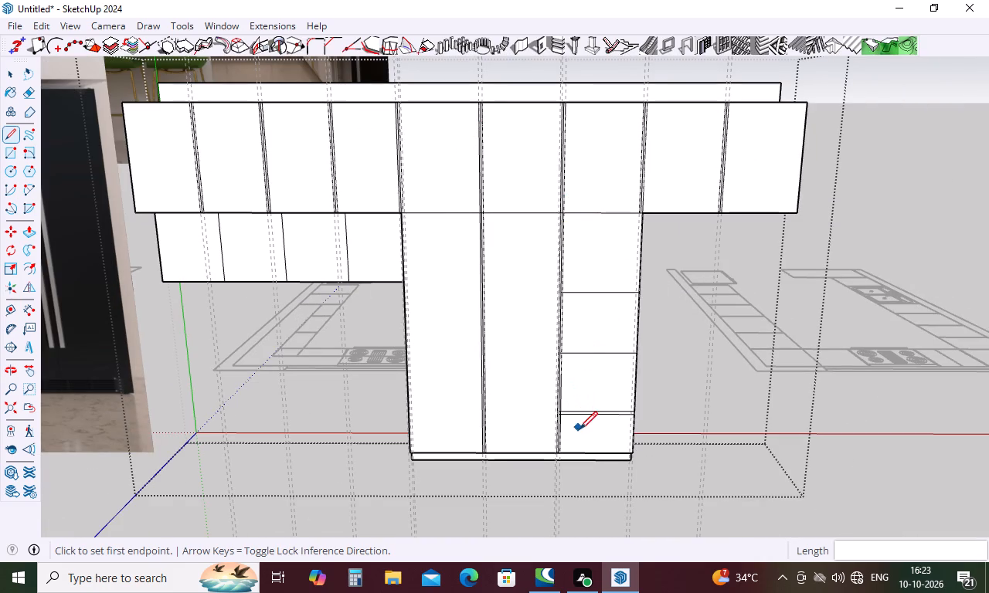
scroll(593, 399, up, 5)
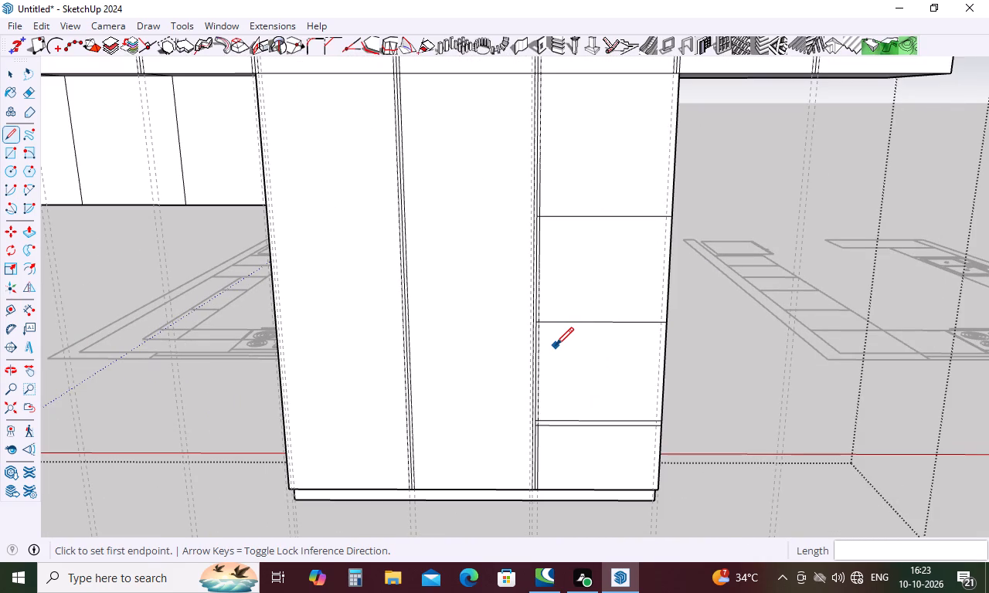
Exit the cabinet group and delete all the construction guides in the model.
key(Escape)
click(36, 22)
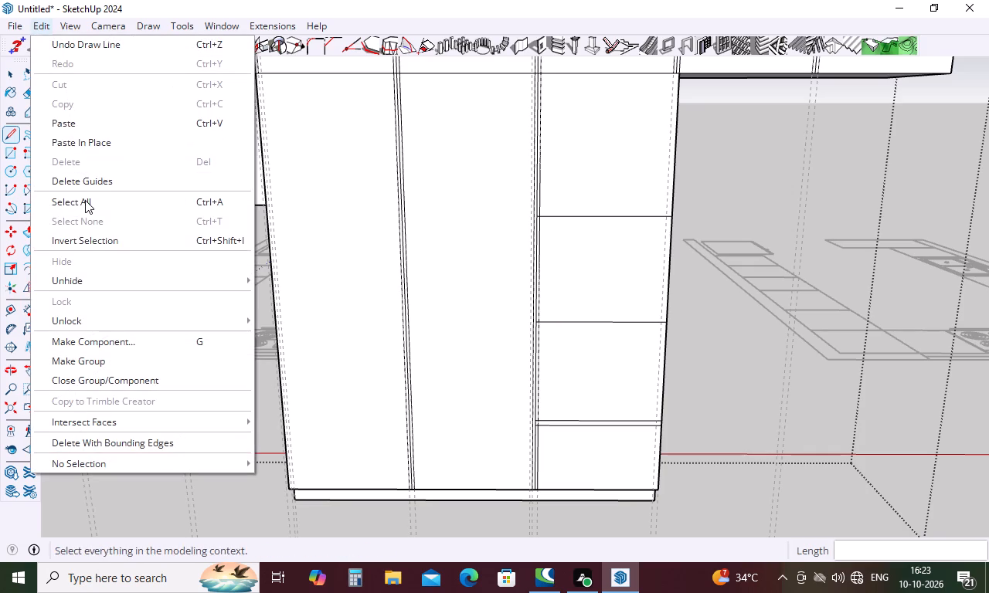
click(99, 181)
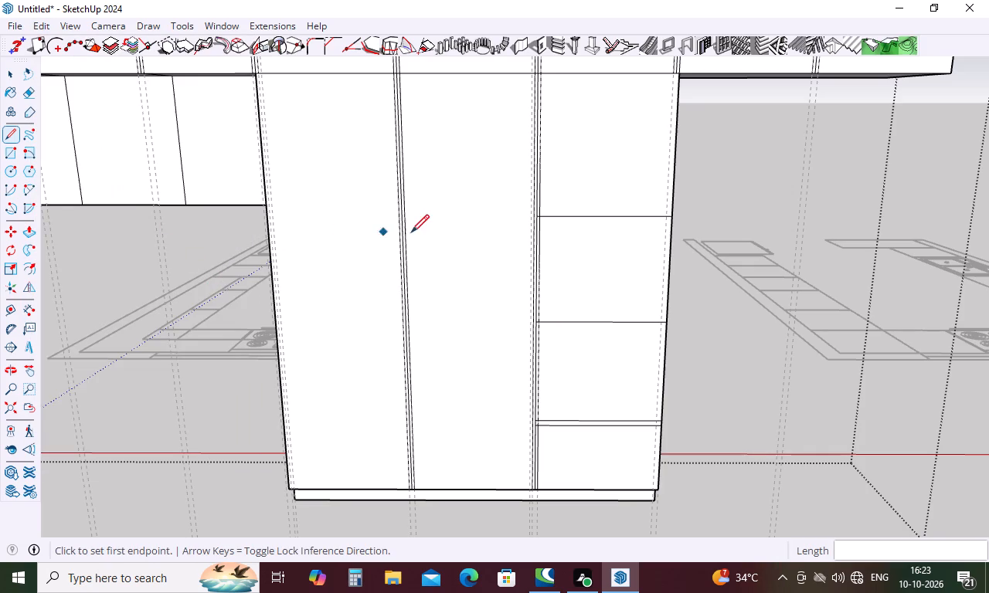
scroll(412, 232, down, 11)
key(space)
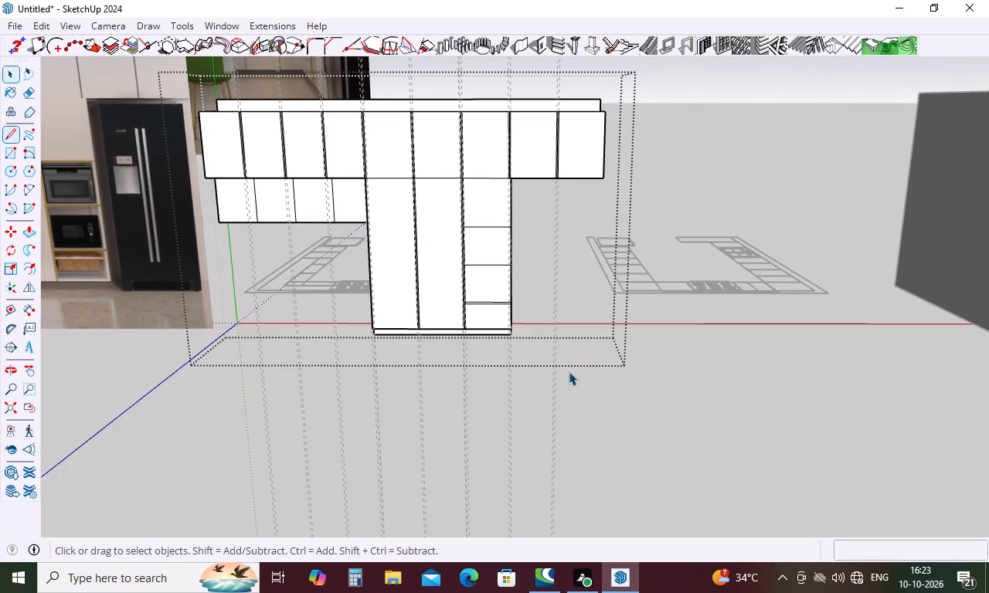
click(603, 431)
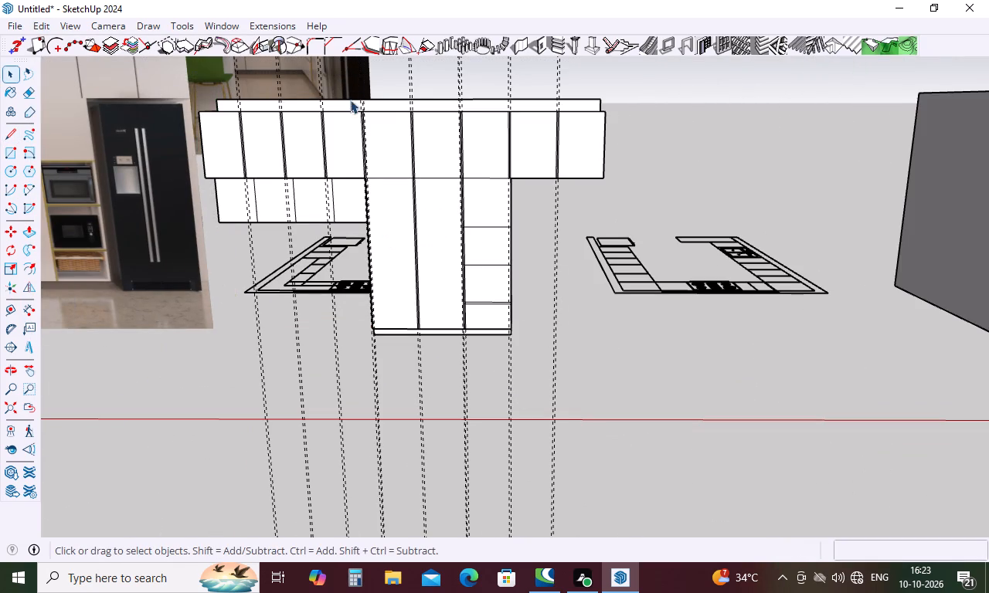
click(49, 23)
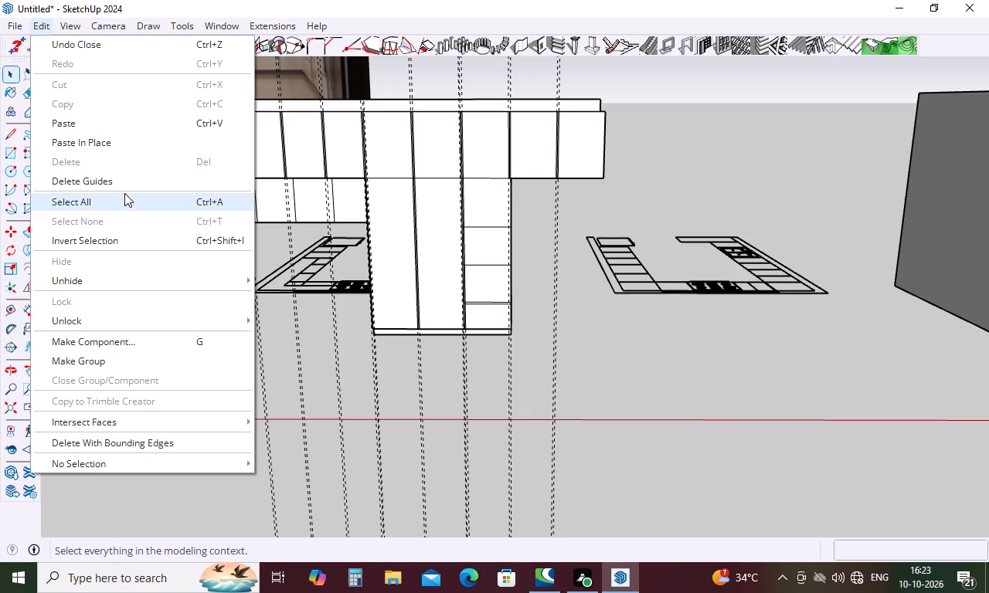
click(130, 185)
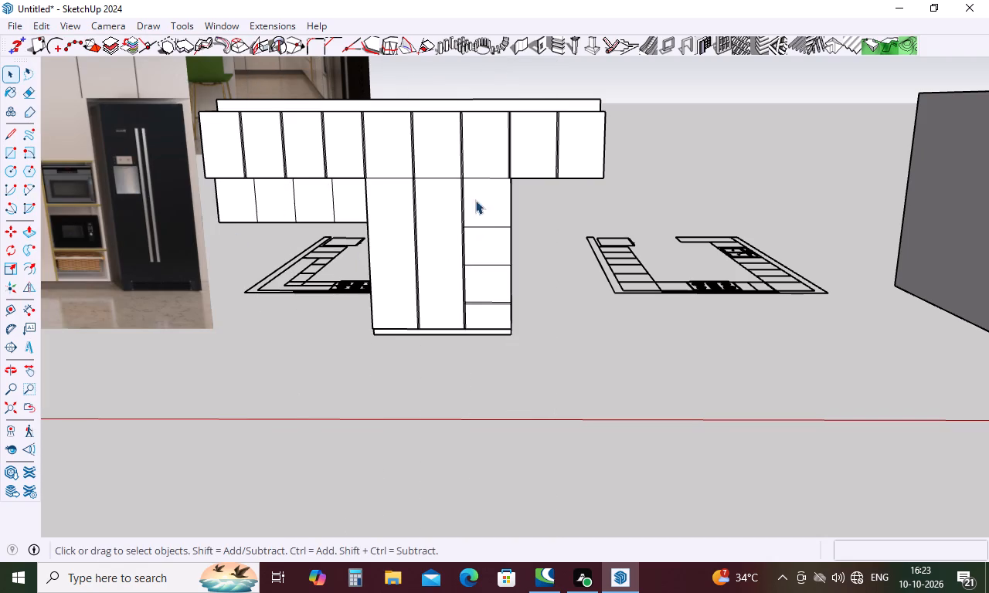
Place a guide 1" above the uppermost horizontal divider of the tall unit's stacked compartments.
middle_drag(475, 200, 506, 119)
scroll(478, 122, up, 5)
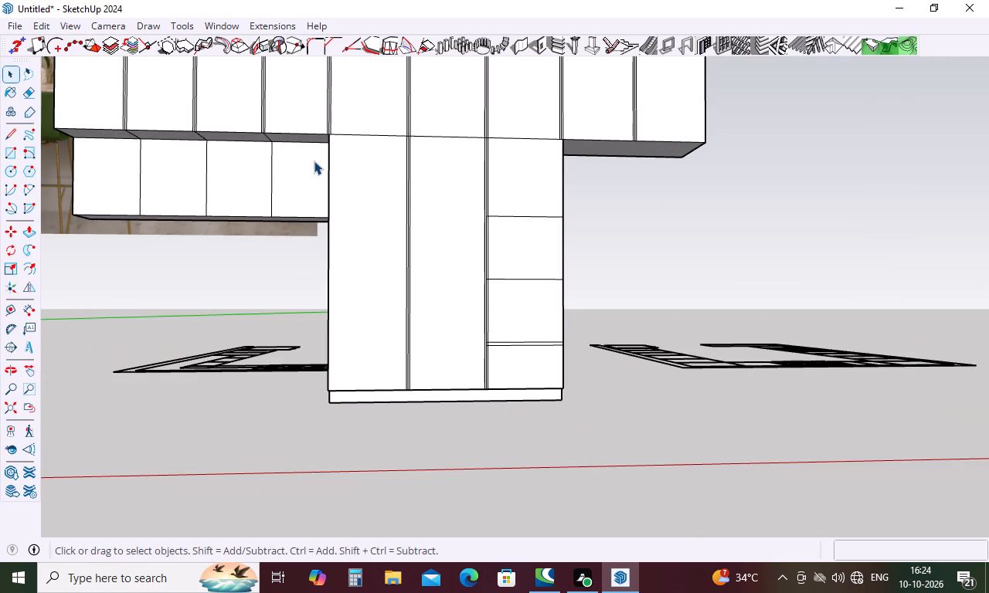
key(t)
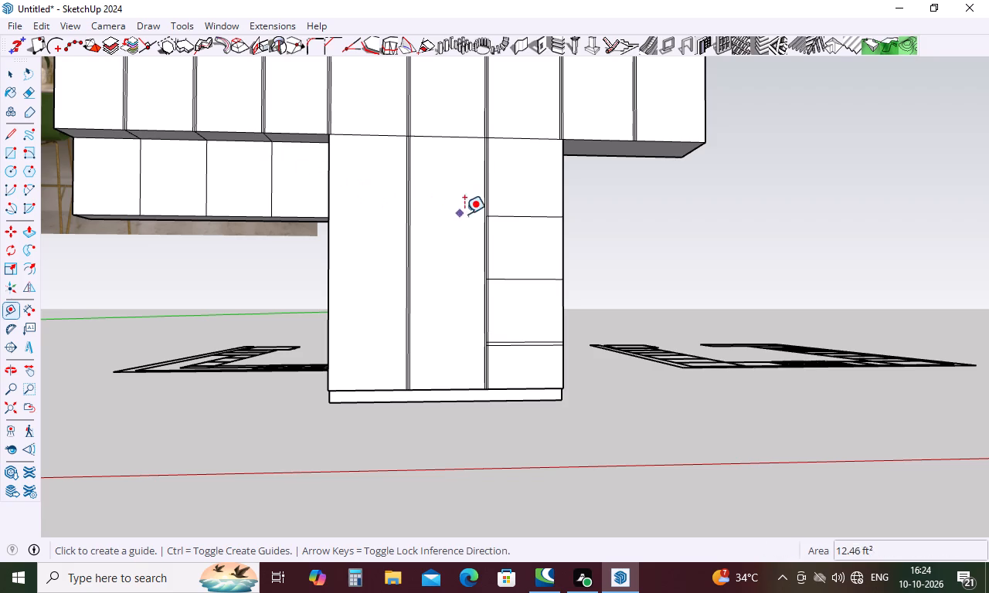
click(501, 215)
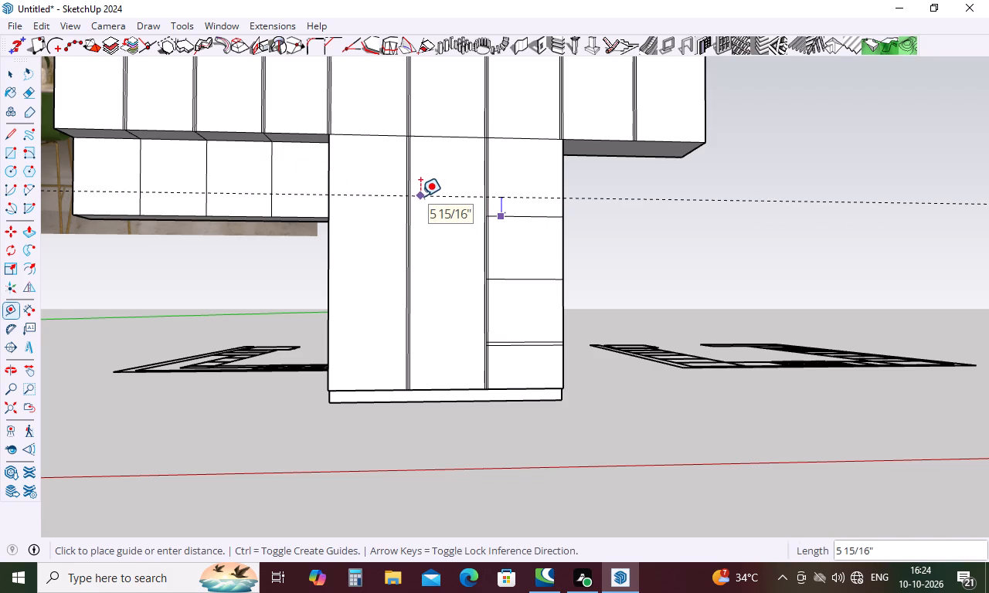
key(period)
key(BackSpace)
key(1)
key(Return)
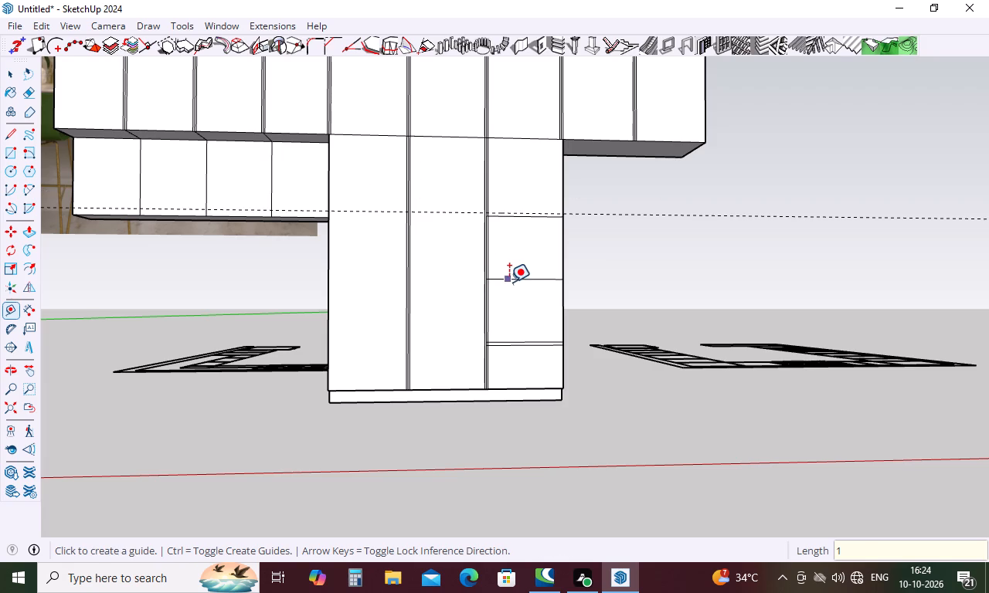
Place a guide 1" above the second horizontal divider of the tall unit's stacked compartments.
click(510, 281)
key(1)
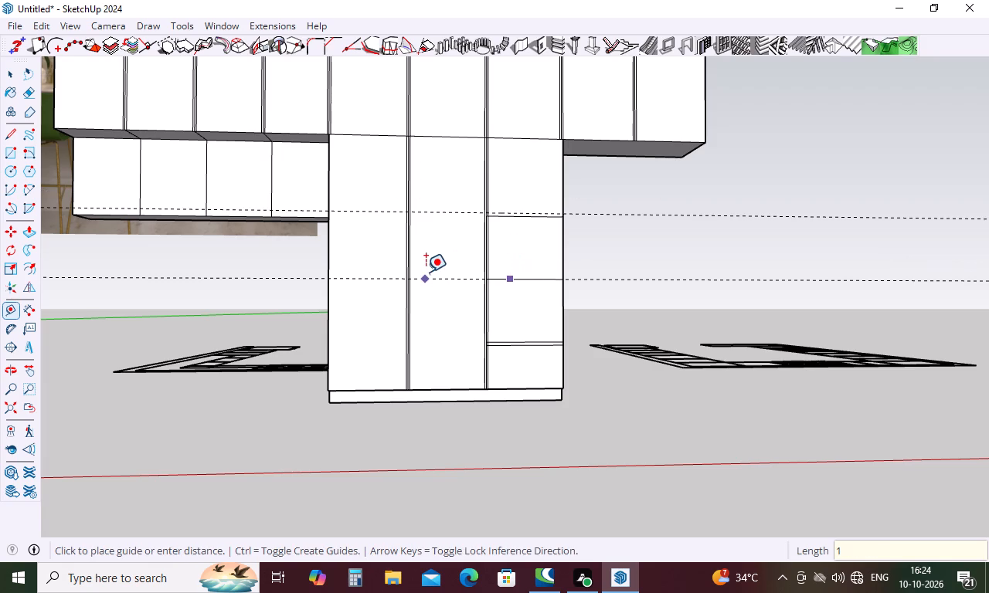
key(Return)
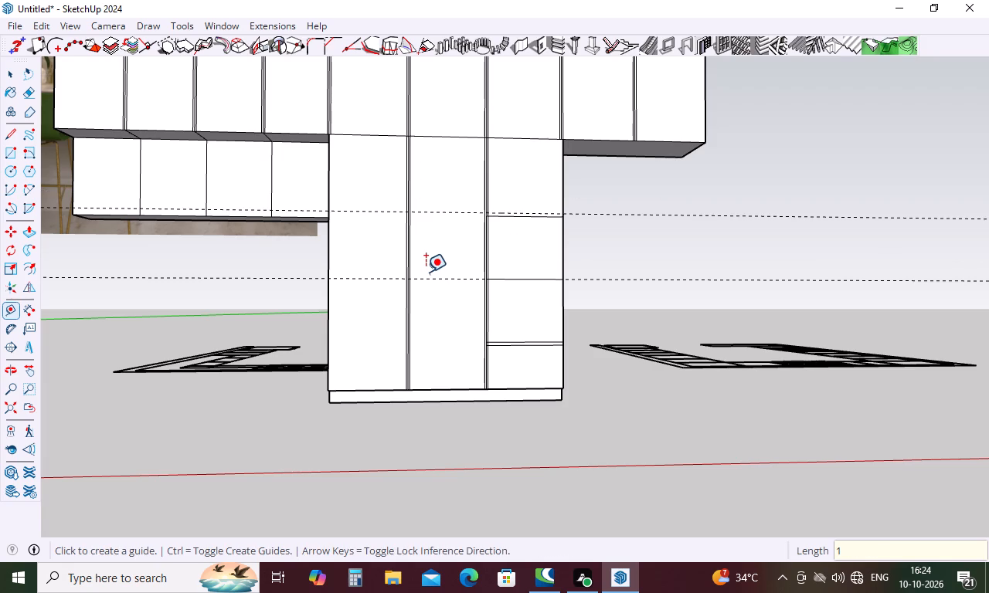
middle_drag(444, 276, 414, 483)
scroll(528, 307, up, 10)
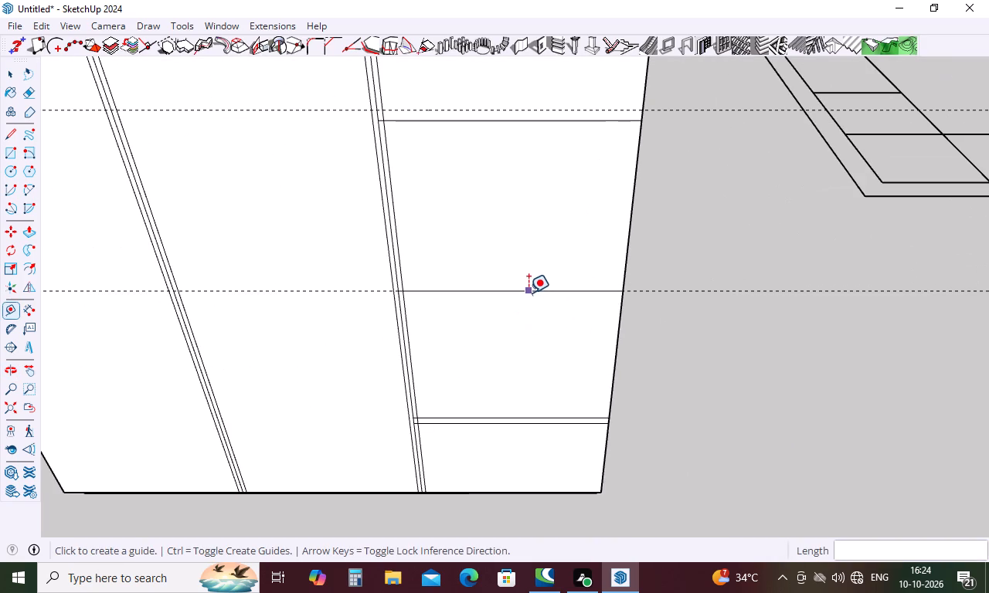
click(528, 292)
middle_drag(539, 250, 563, 82)
key(1)
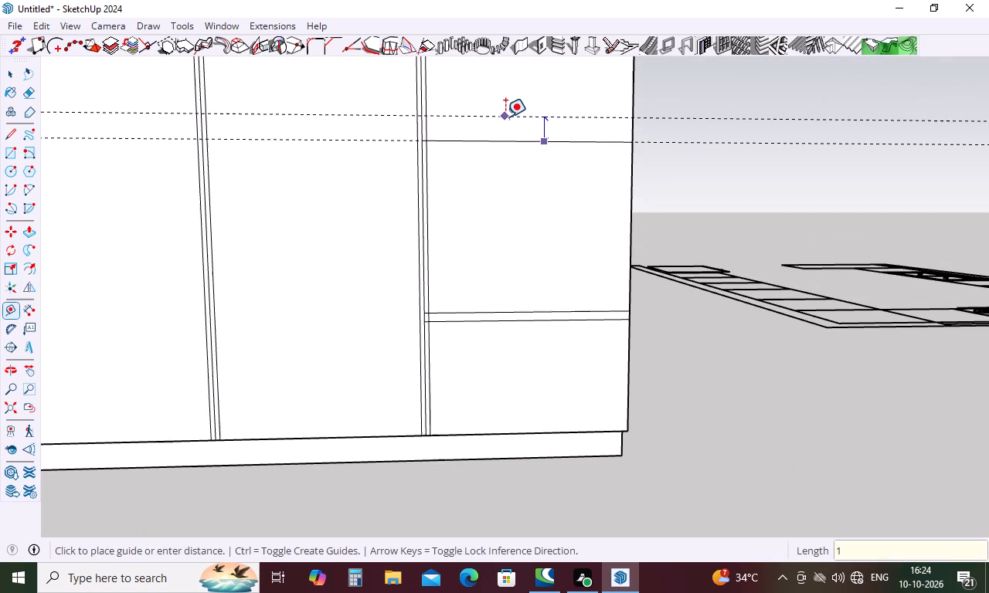
key(Return)
key(Escape)
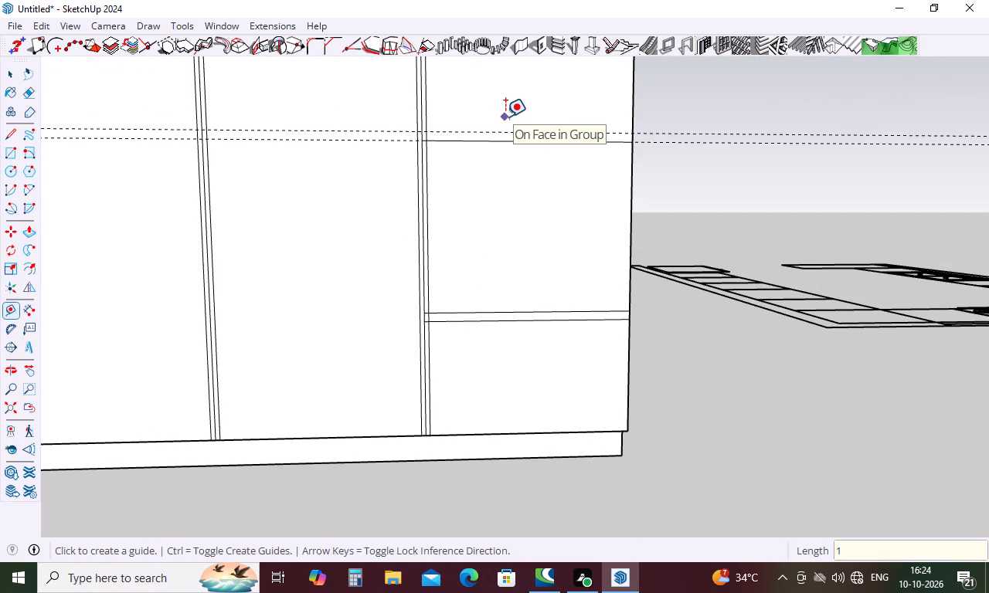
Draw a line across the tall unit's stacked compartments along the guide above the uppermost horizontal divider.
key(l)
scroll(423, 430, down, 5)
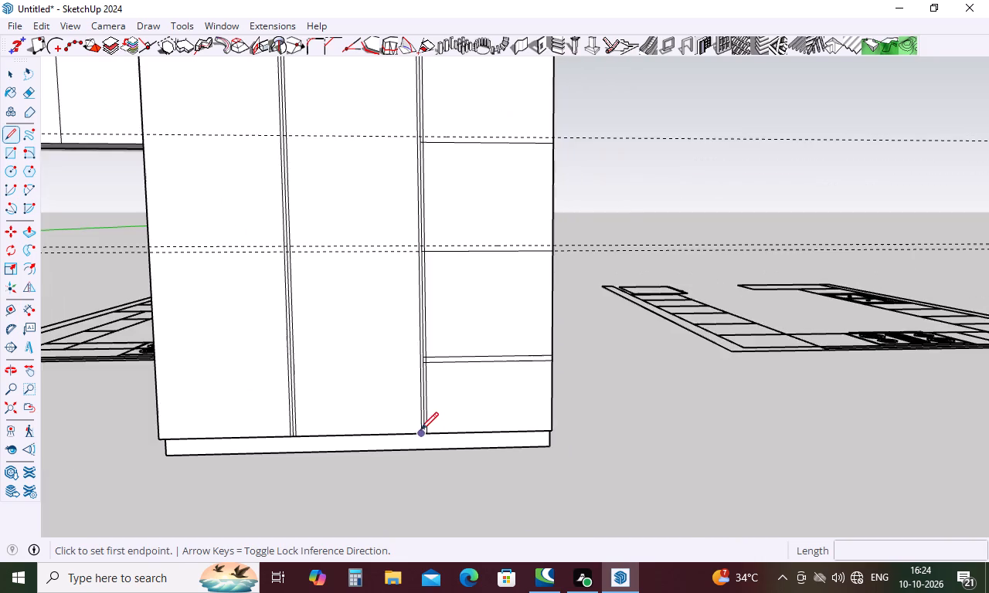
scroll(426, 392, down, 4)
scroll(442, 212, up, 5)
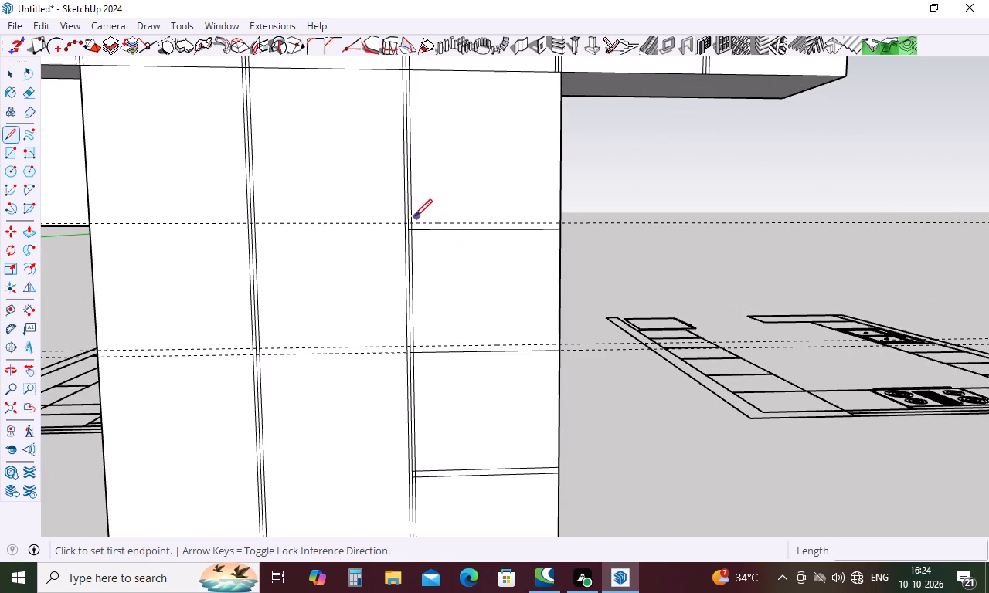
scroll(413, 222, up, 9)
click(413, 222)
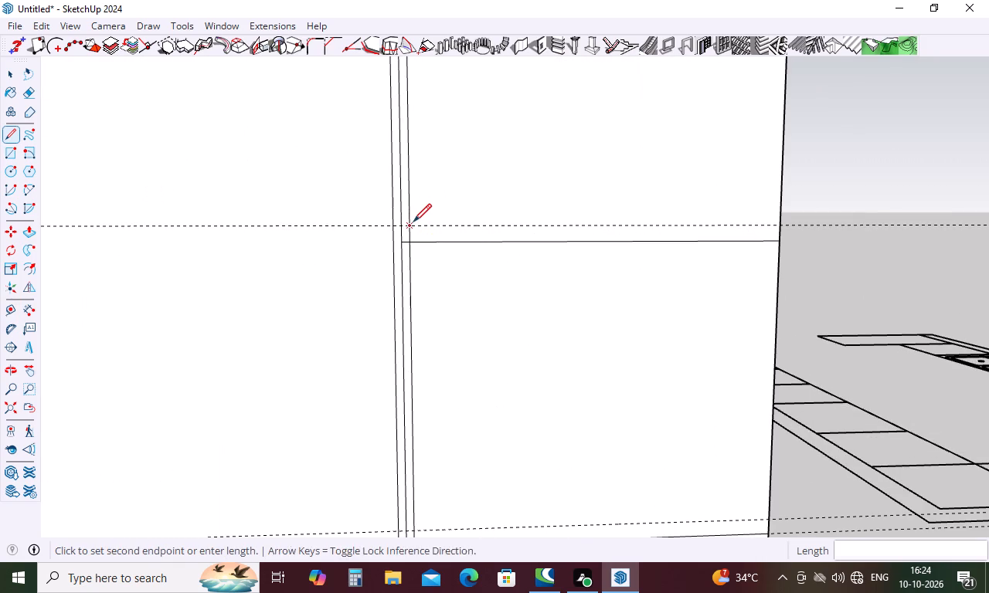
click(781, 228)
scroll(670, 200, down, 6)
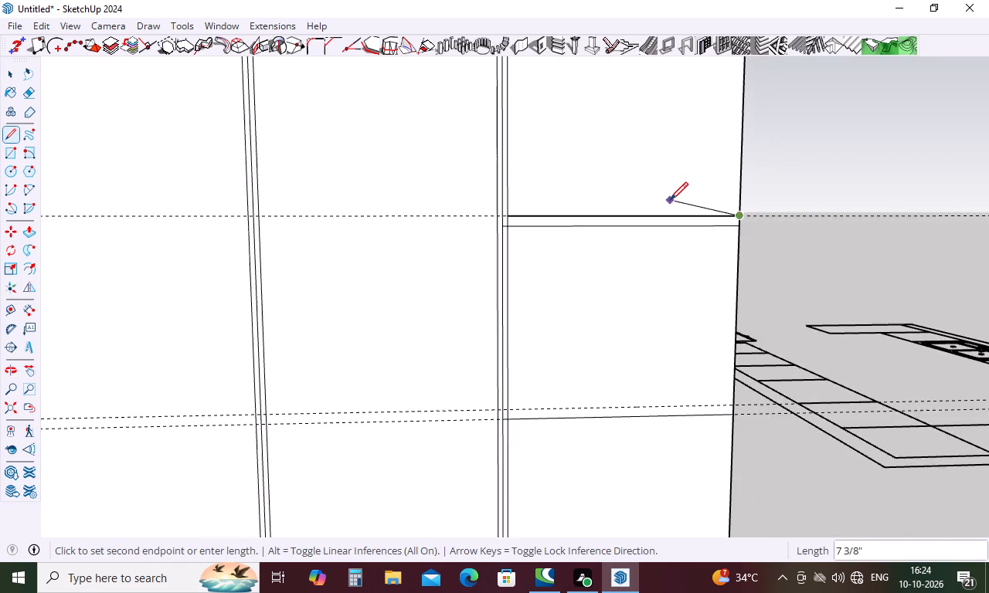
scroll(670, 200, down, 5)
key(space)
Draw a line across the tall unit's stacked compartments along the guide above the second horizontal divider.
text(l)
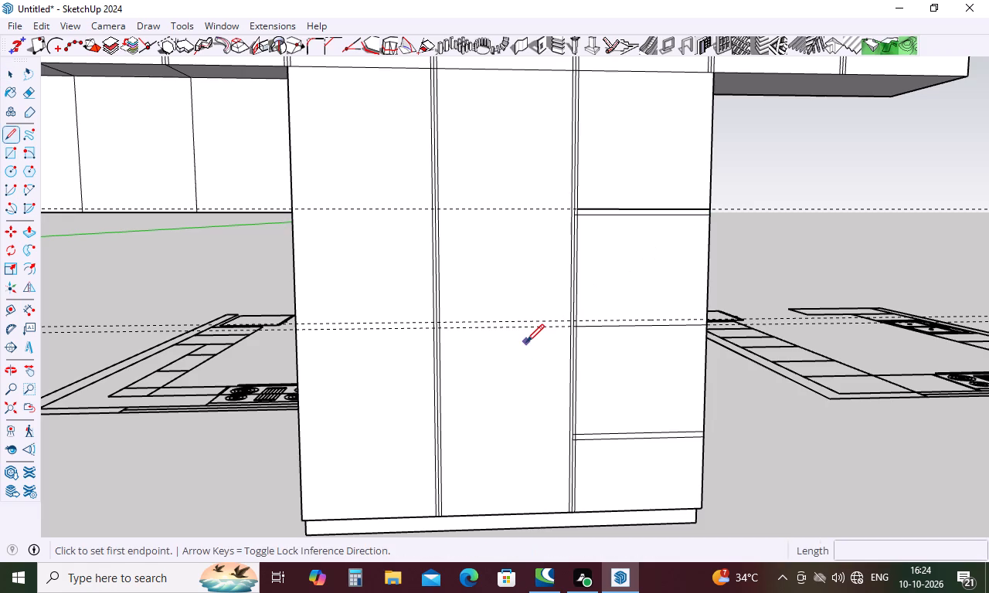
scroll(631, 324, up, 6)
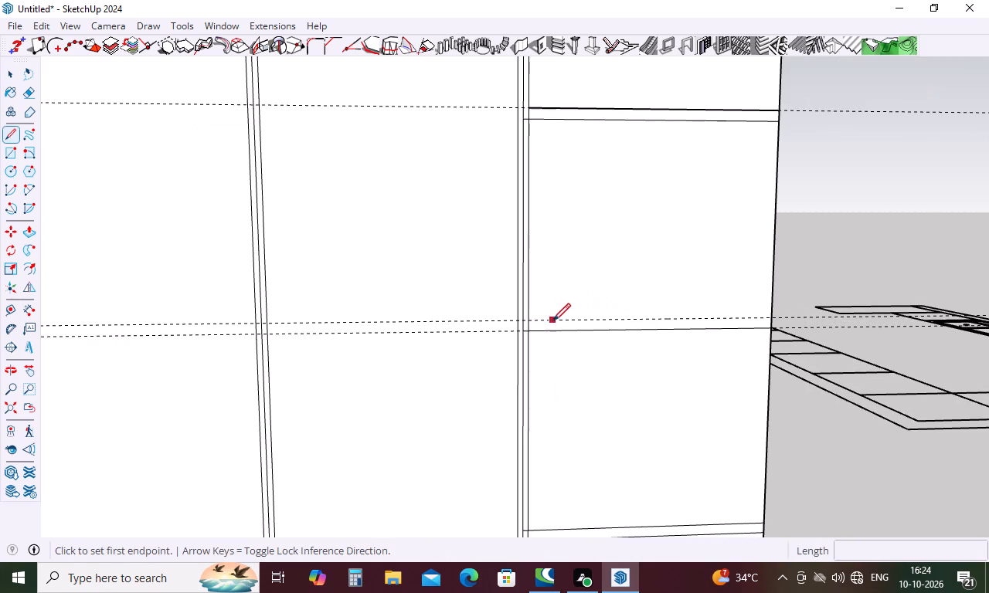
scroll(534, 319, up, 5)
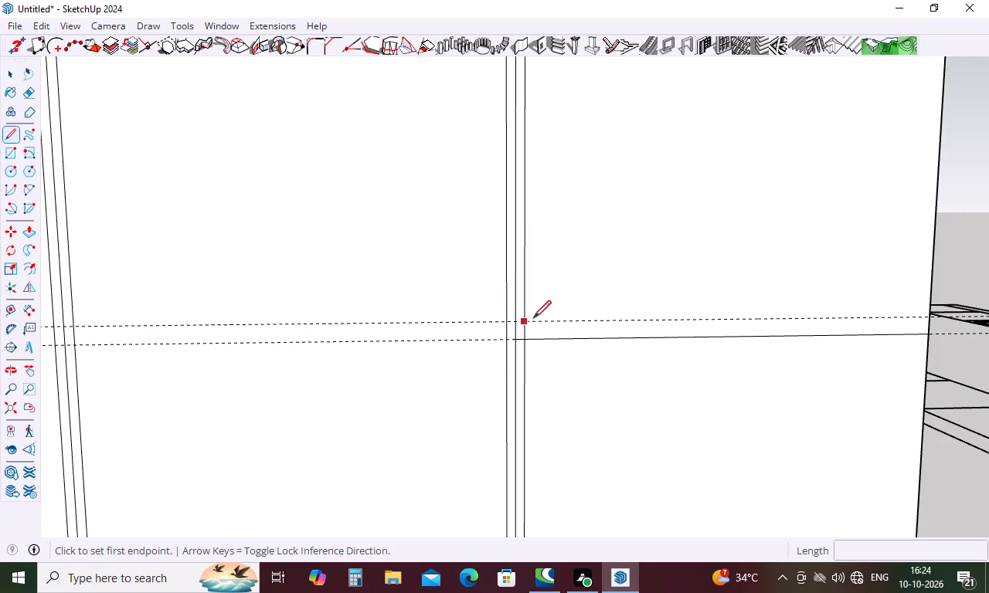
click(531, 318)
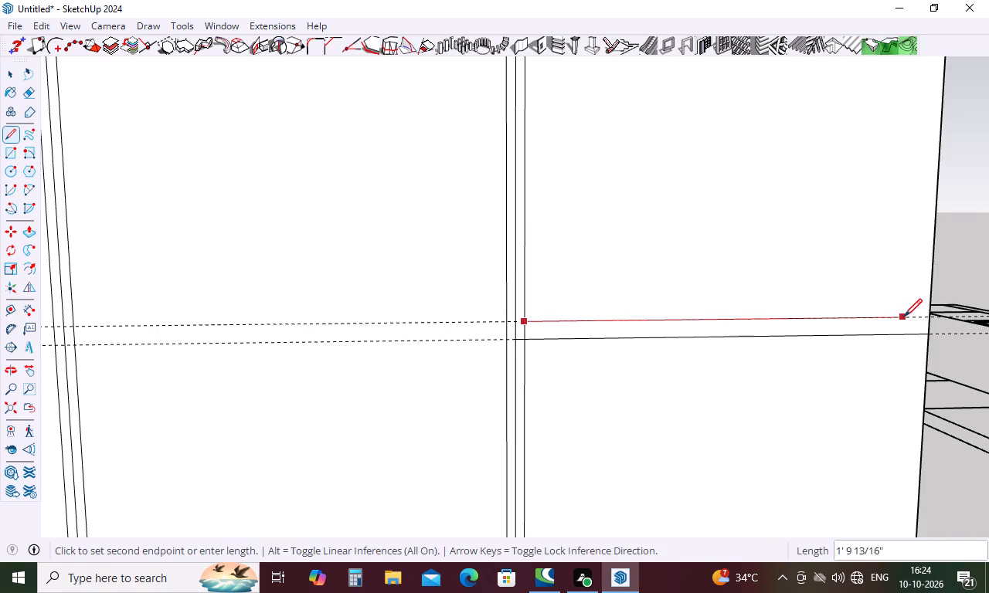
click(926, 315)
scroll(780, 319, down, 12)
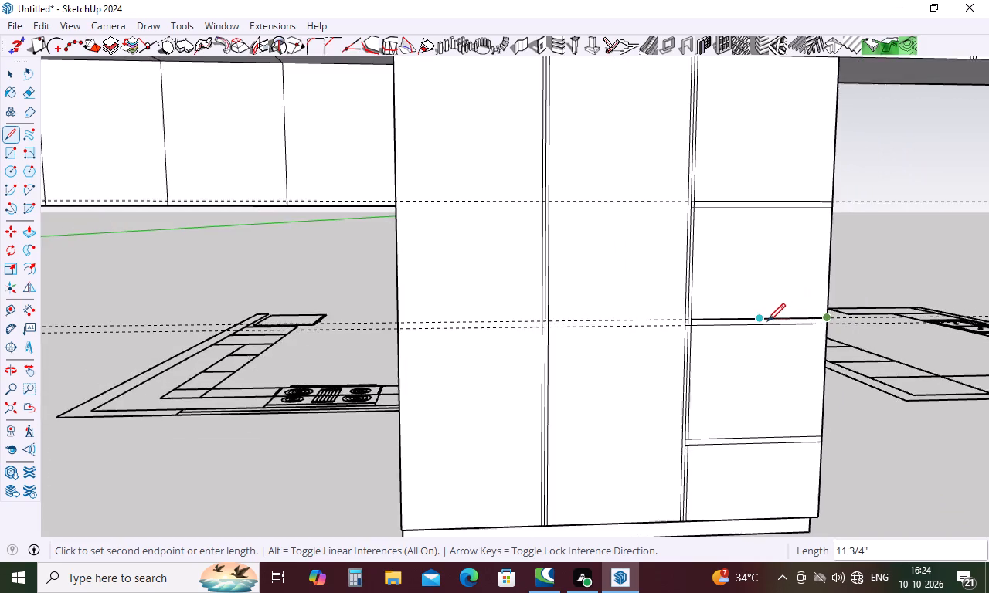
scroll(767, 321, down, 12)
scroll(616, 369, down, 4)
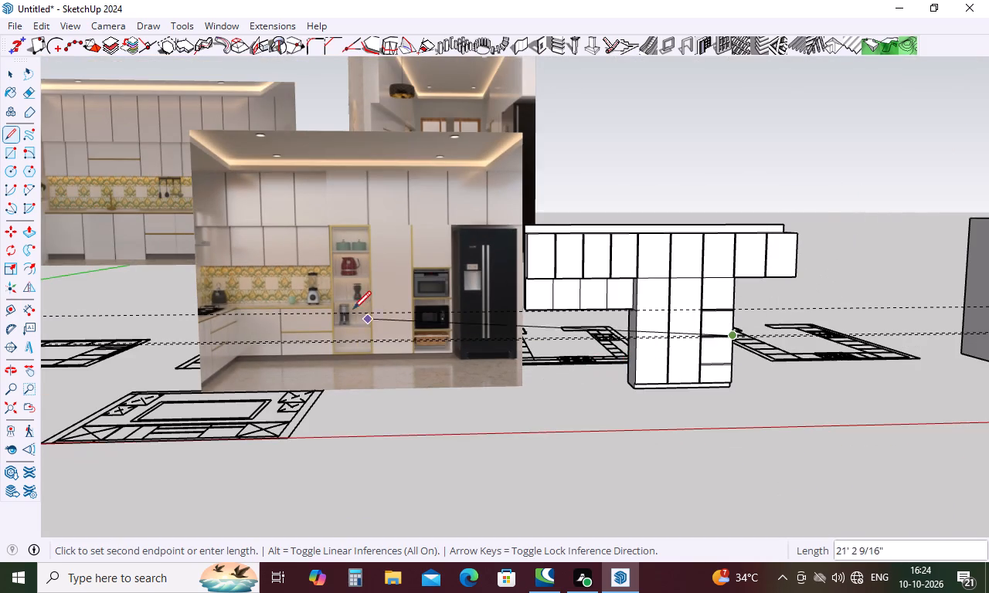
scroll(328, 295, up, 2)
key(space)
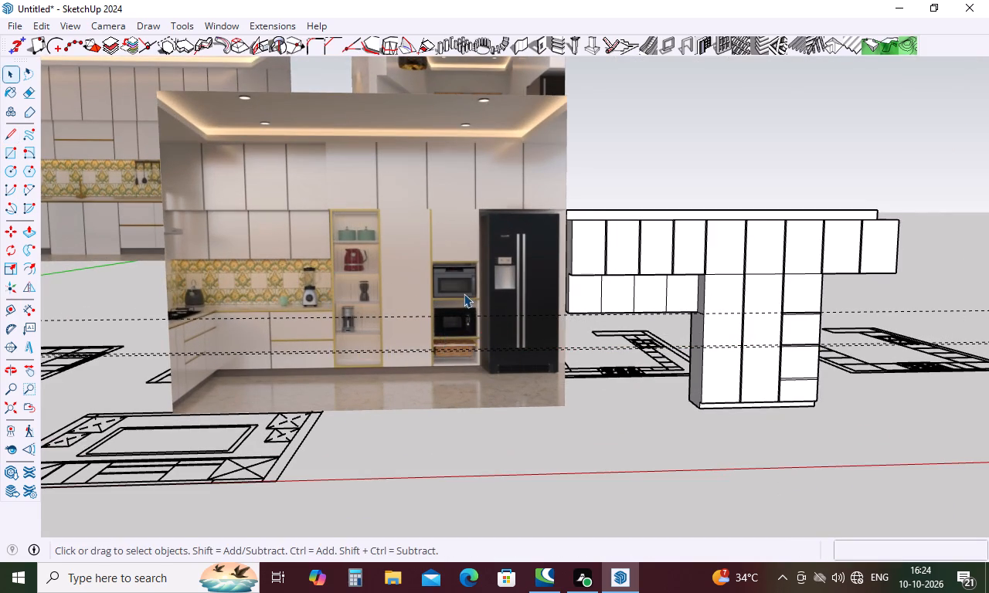
Examine the kitchen reference image, comparing its open shelf column and appliance compartments with the modelled tall unit.
scroll(466, 289, up, 5)
middle_drag(508, 396, 507, 343)
scroll(474, 346, down, 4)
scroll(346, 355, up, 2)
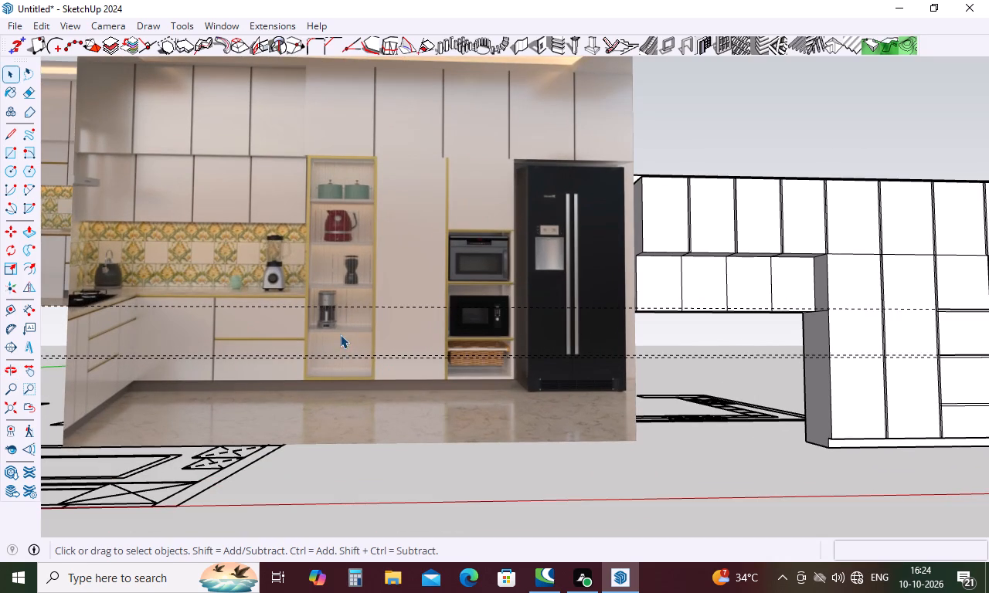
scroll(340, 334, down, 5)
middle_drag(348, 317, 342, 412)
scroll(351, 361, up, 4)
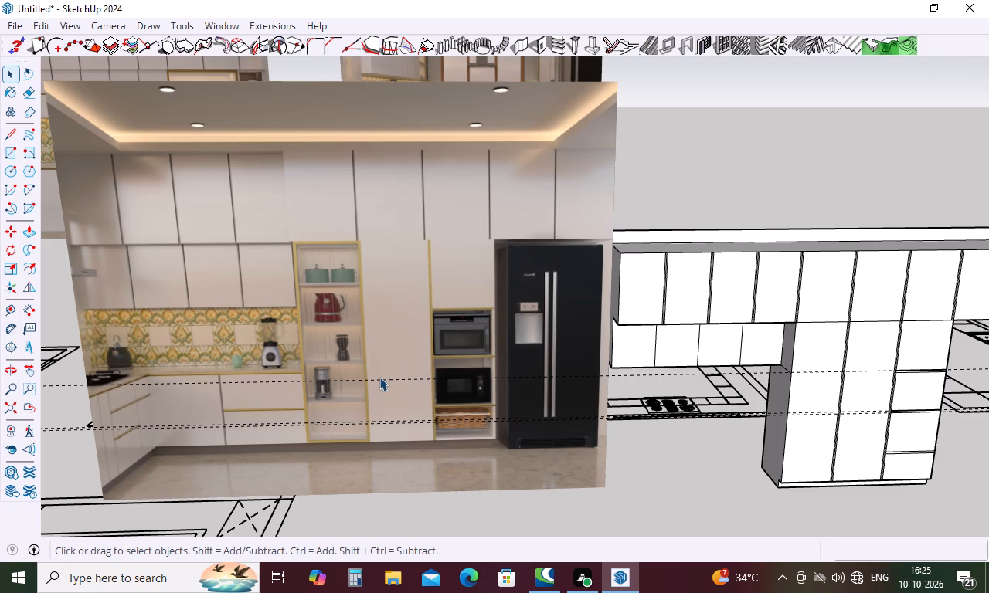
key(Escape)
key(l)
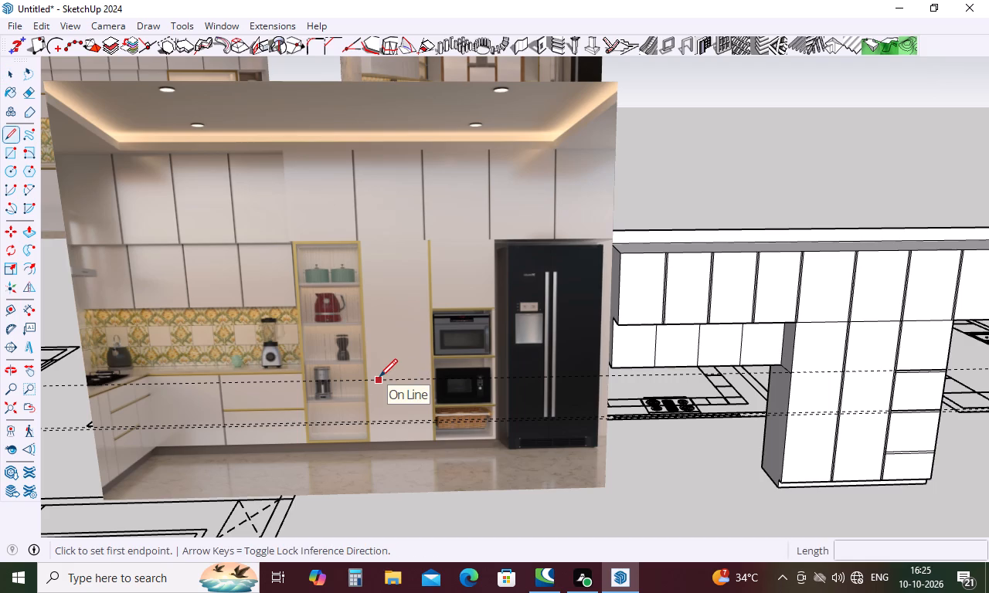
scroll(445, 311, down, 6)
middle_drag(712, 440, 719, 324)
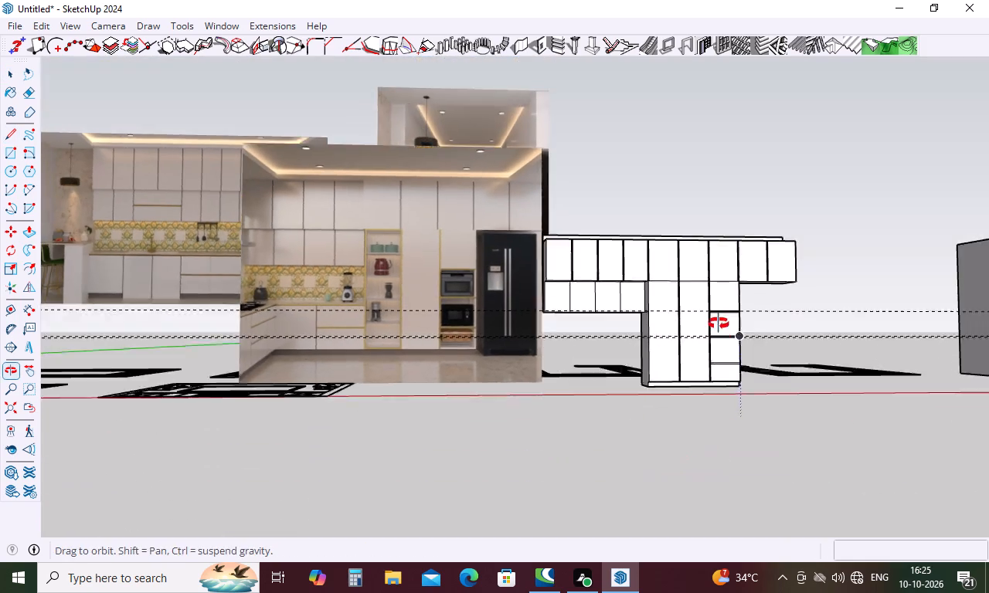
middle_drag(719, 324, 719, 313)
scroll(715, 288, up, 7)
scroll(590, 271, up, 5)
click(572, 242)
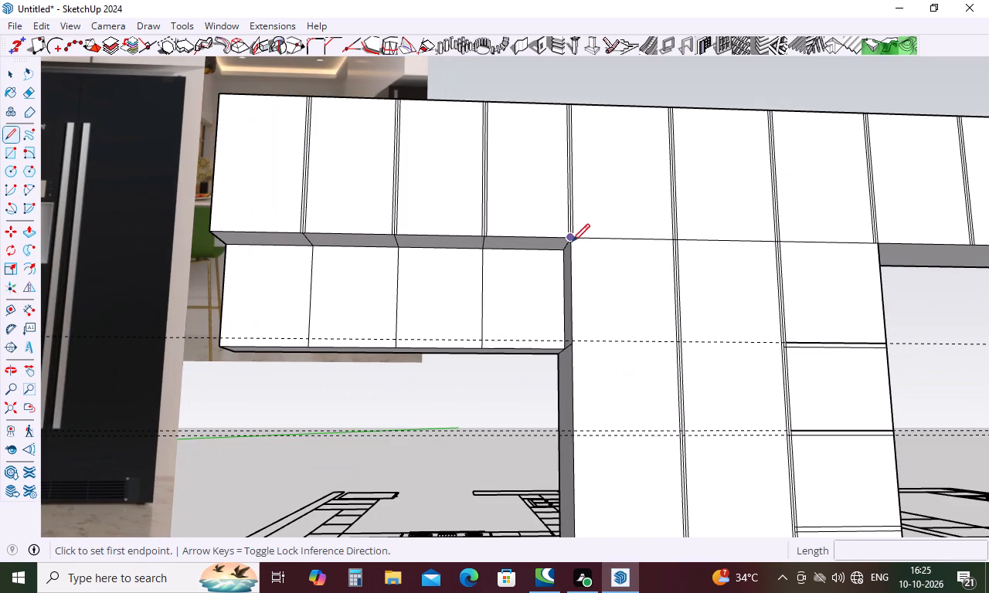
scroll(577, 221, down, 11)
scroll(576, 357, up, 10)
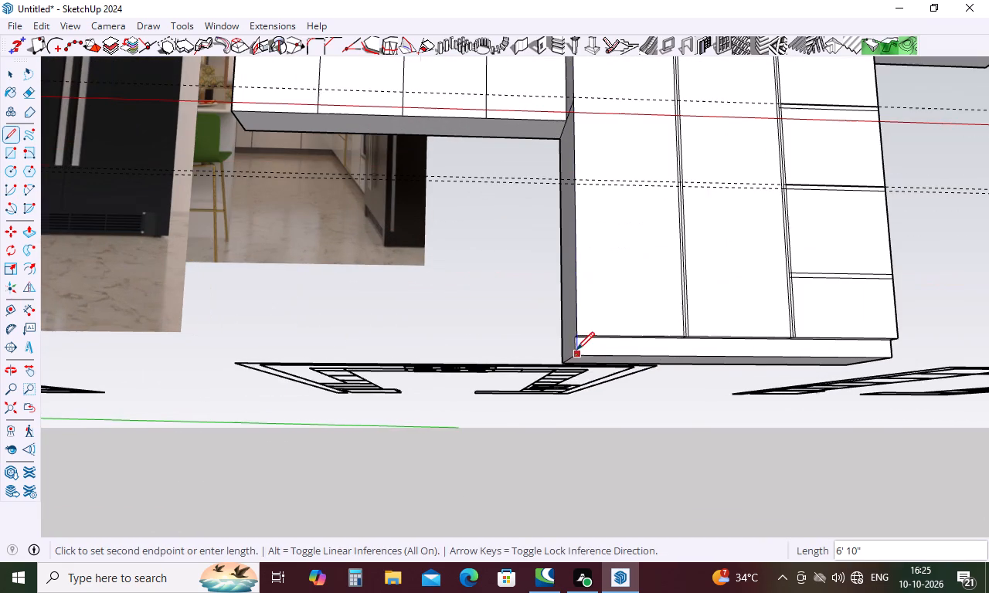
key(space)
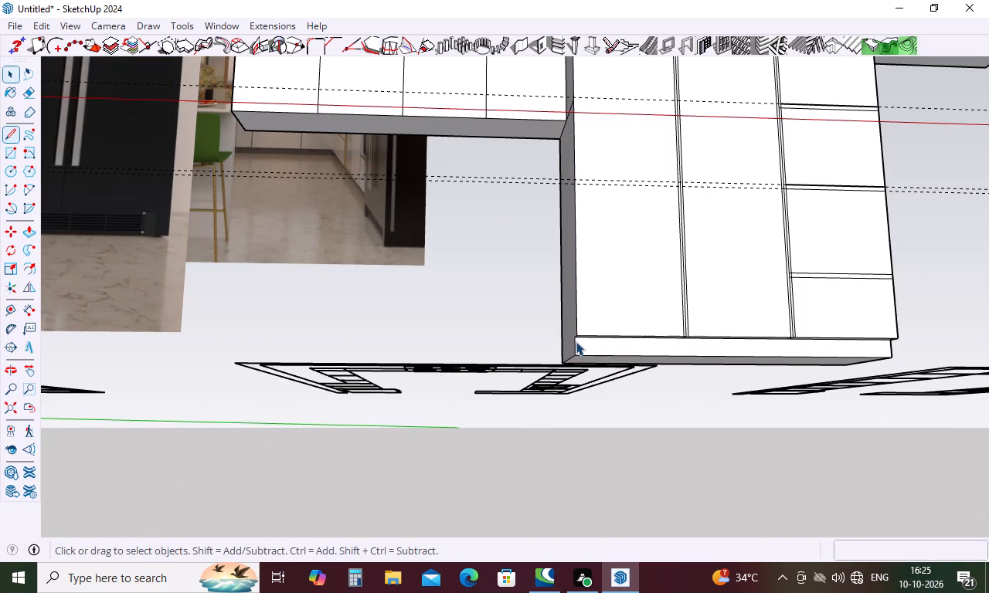
Measure the tall unit's front edge from the underside of the lower wall cabinets down to the top of the plinth.
click(30, 305)
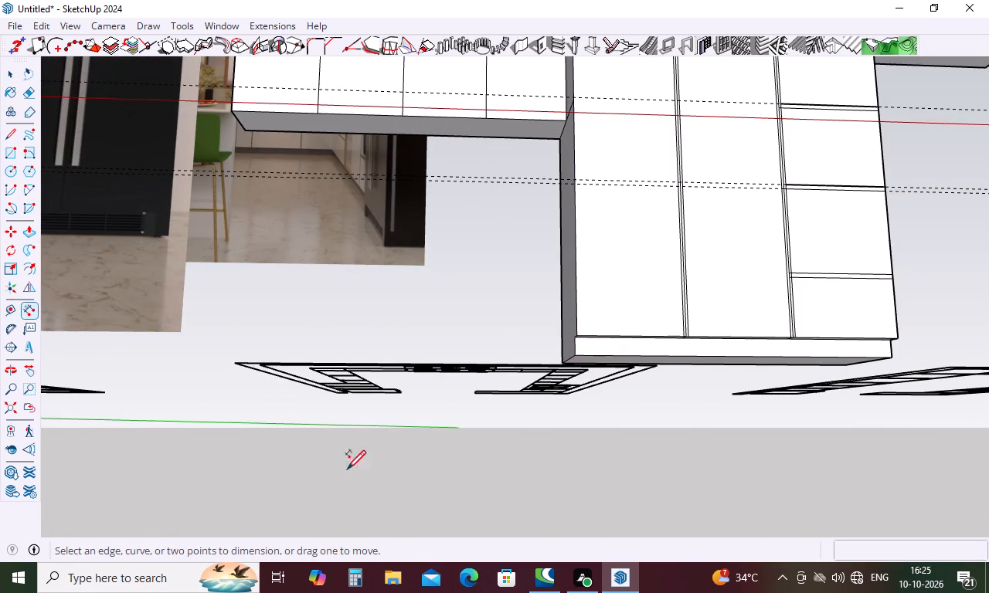
scroll(363, 519, down, 5)
scroll(473, 290, up, 18)
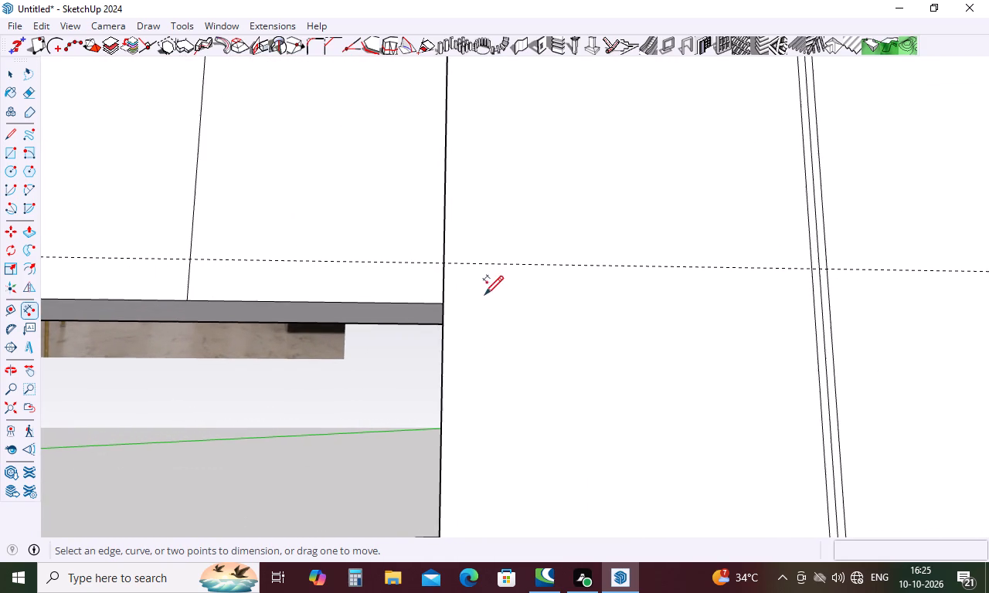
middle_drag(392, 299, 528, 310)
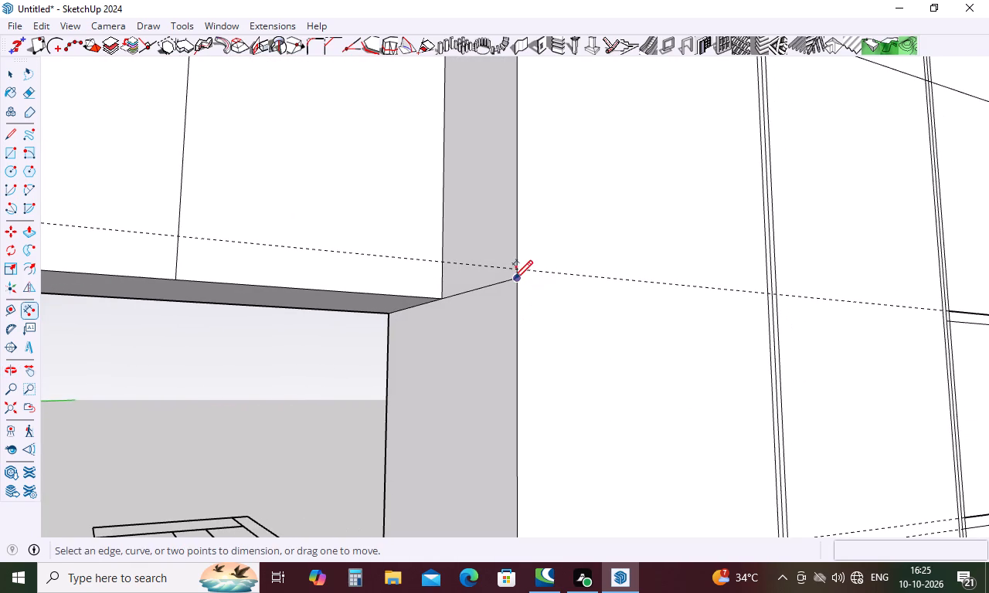
click(514, 278)
scroll(539, 222, down, 17)
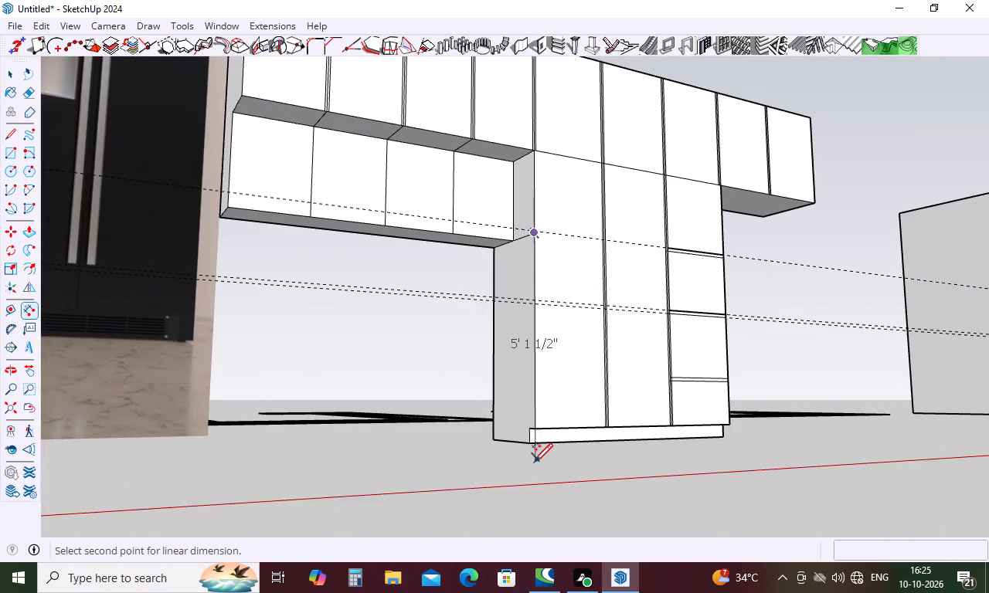
scroll(537, 425, up, 5)
click(537, 425)
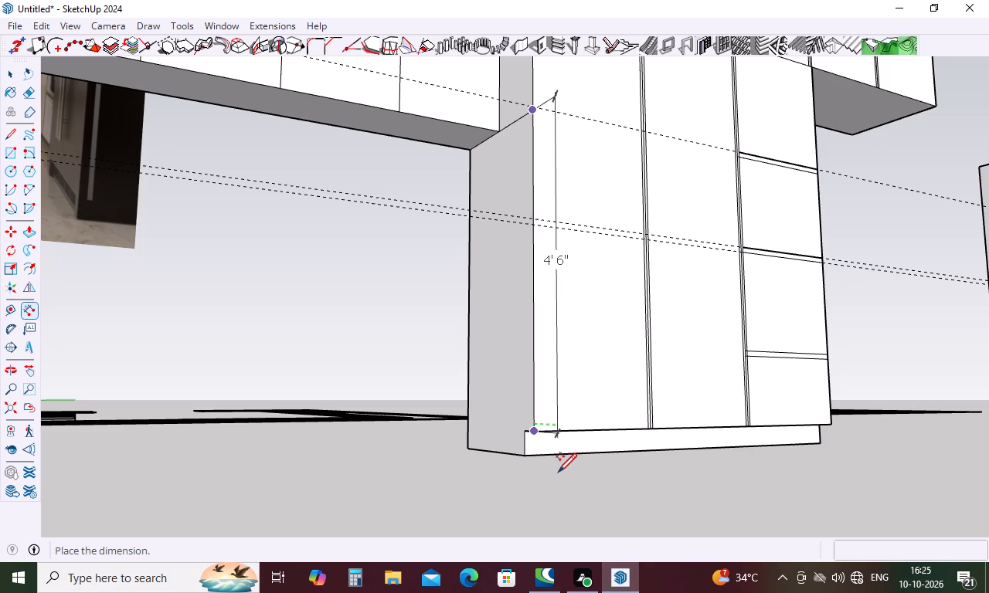
key(Escape)
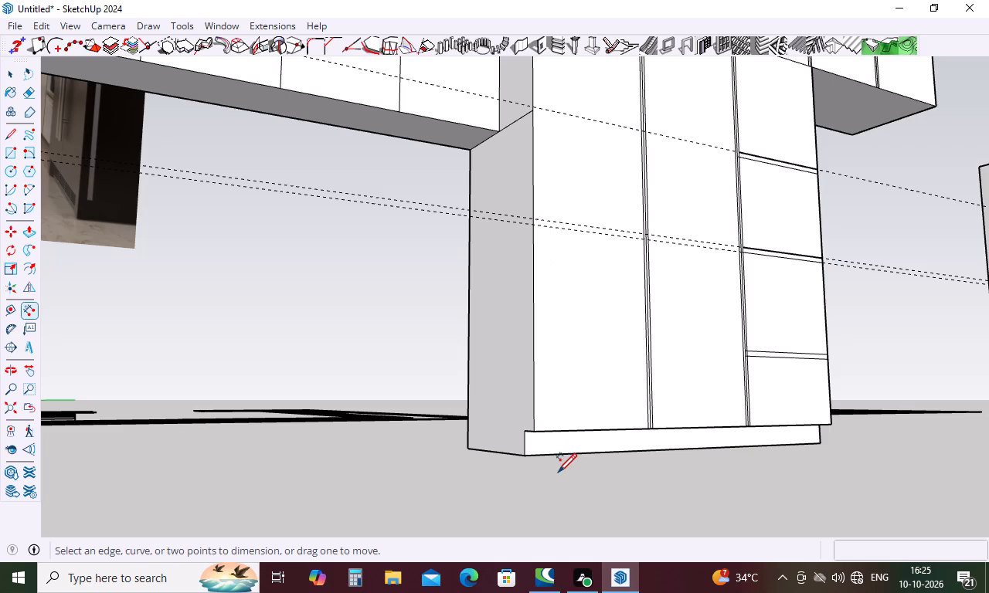
key(space)
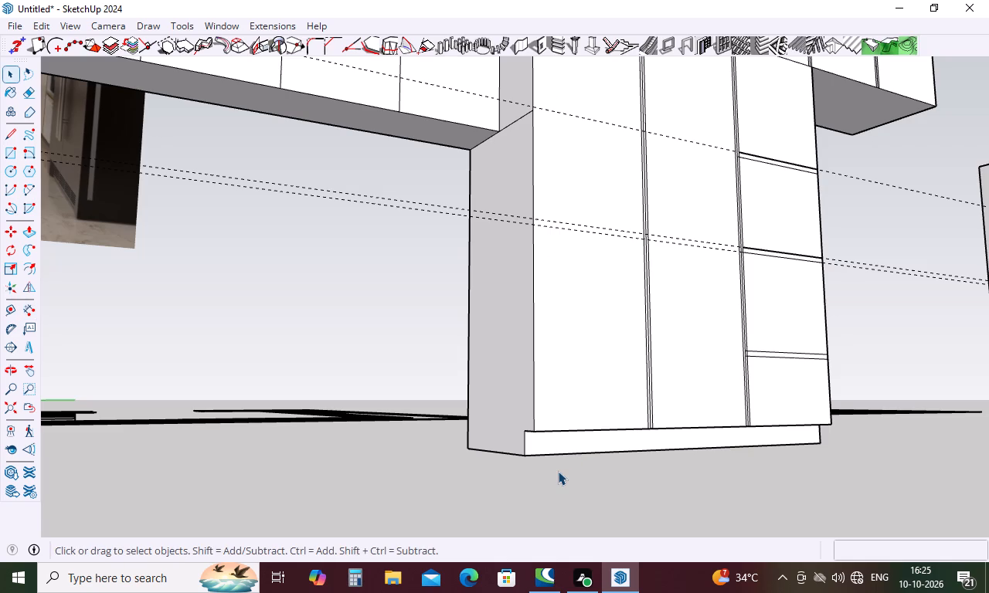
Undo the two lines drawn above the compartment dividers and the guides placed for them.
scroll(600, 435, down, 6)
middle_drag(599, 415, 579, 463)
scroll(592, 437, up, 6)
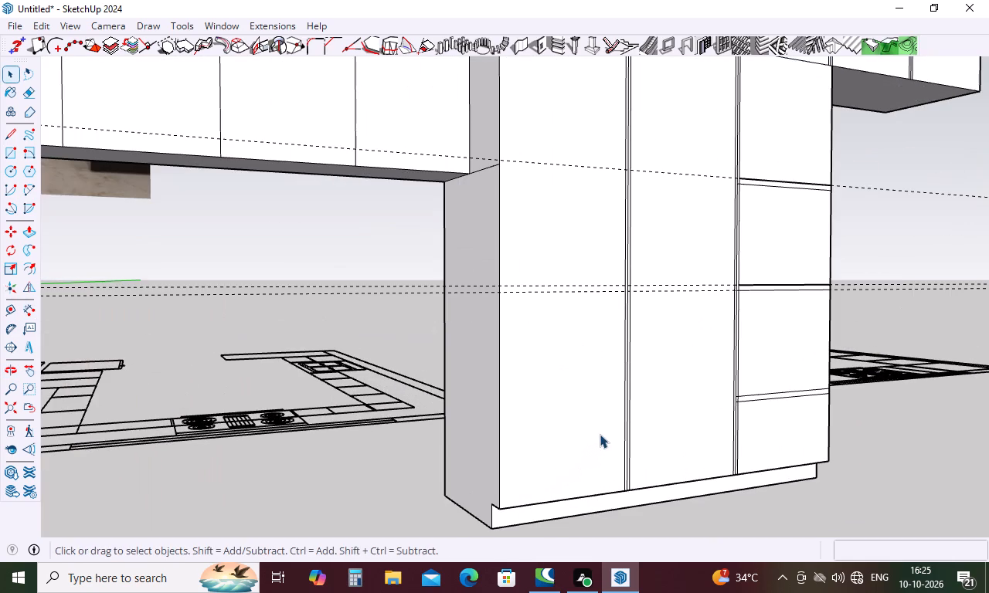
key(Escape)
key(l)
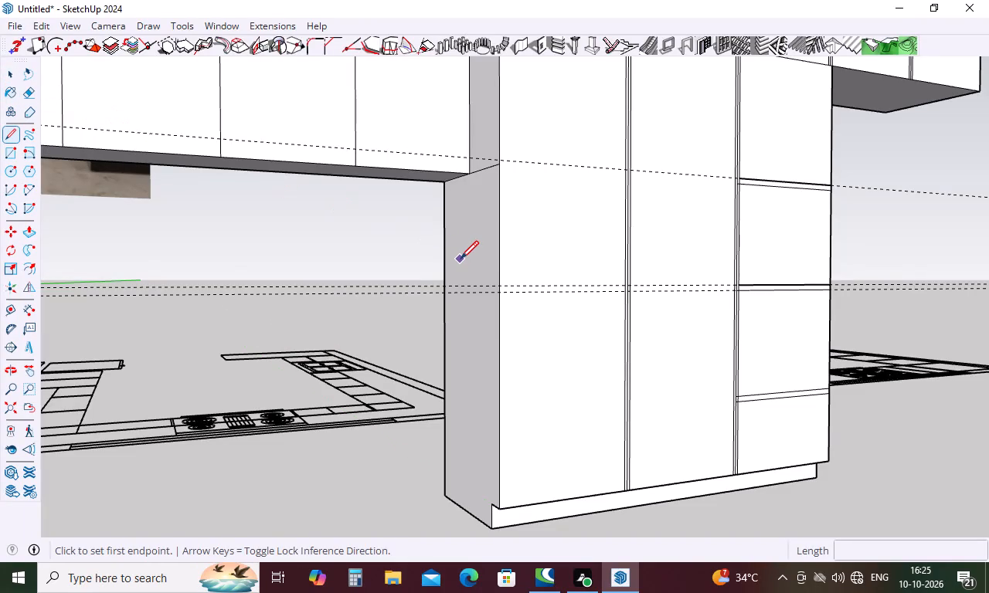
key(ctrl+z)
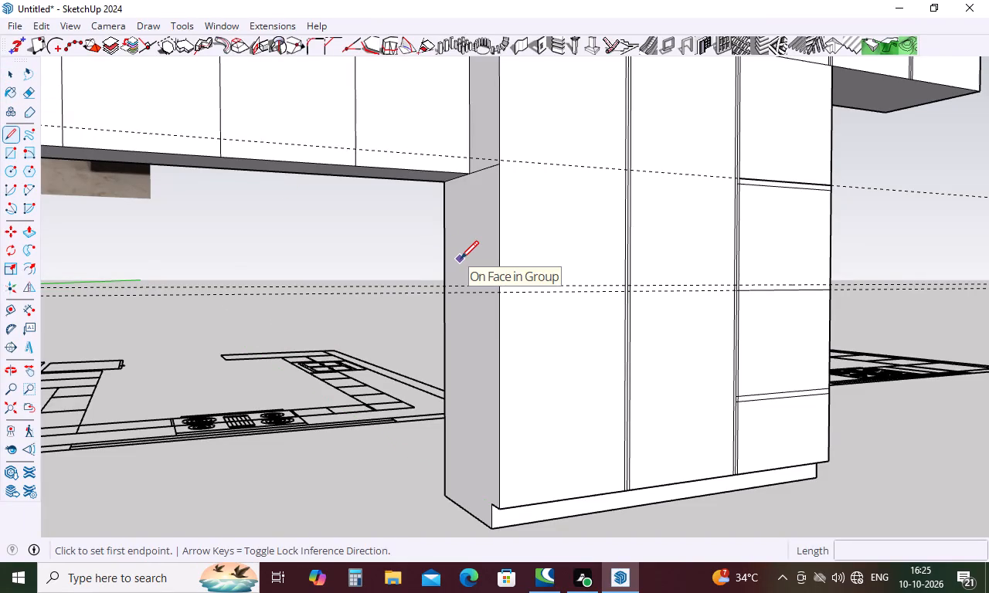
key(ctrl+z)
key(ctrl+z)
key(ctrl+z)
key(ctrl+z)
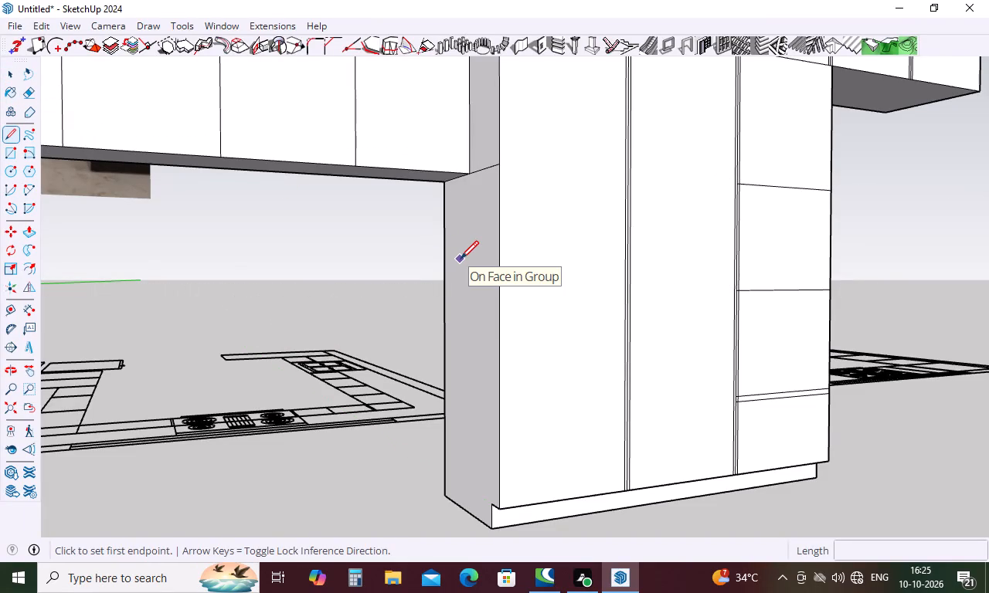
Inside the cabinet group, place guides 1" above the upper two horizontal divider lines of the tall unit's stacked compartments.
key(space)
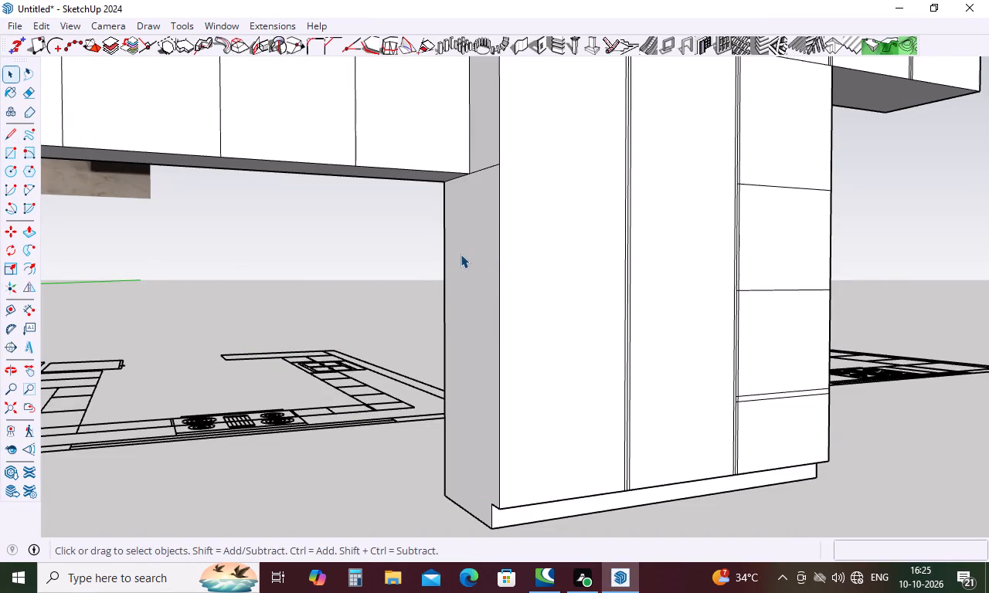
scroll(590, 295, down, 9)
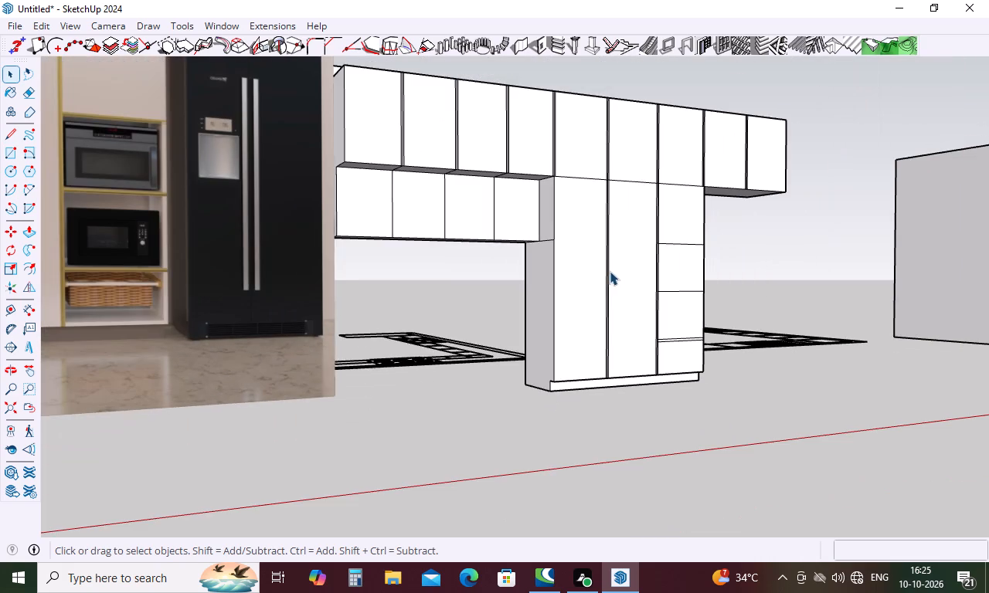
double_click(610, 270)
scroll(621, 261, up, 3)
middle_drag(612, 263, 573, 276)
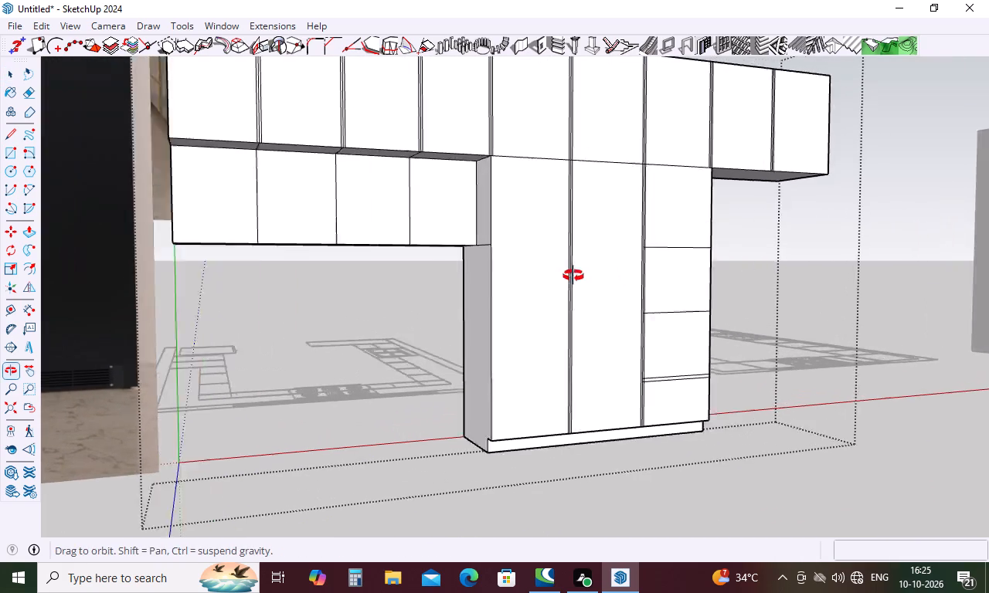
middle_drag(573, 276, 484, 290)
scroll(339, 322, up, 4)
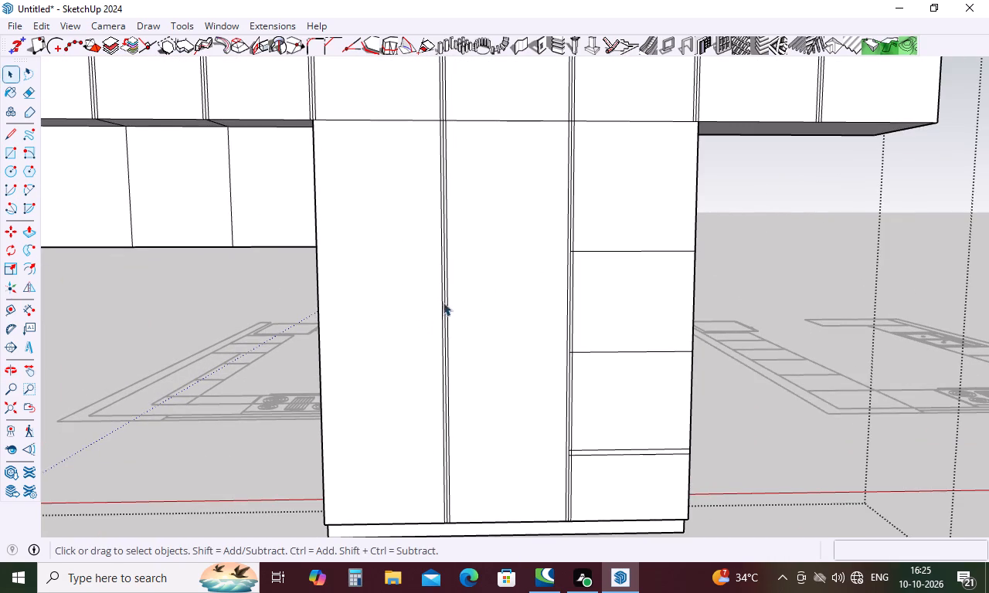
key(t)
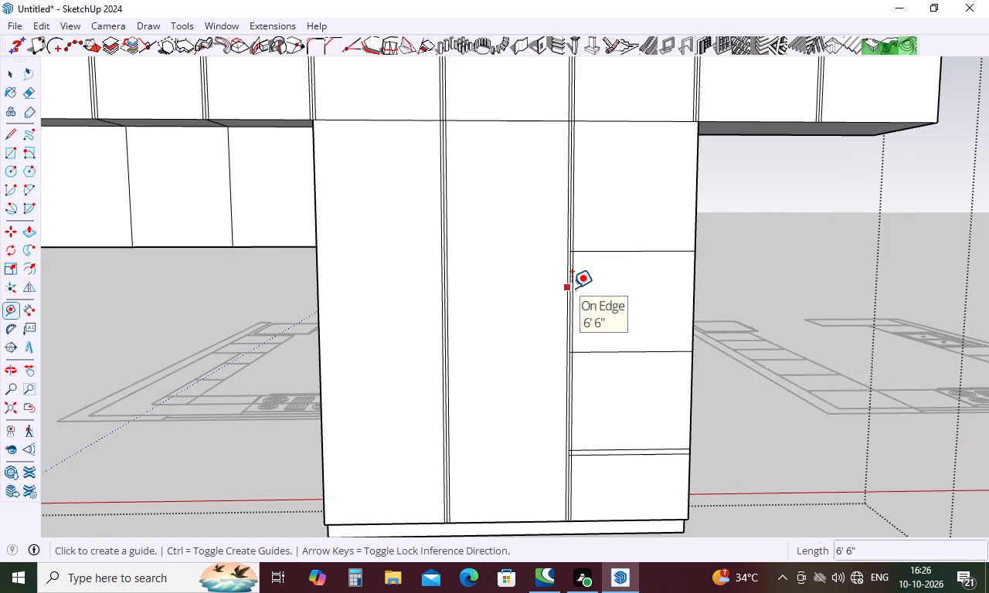
click(641, 247)
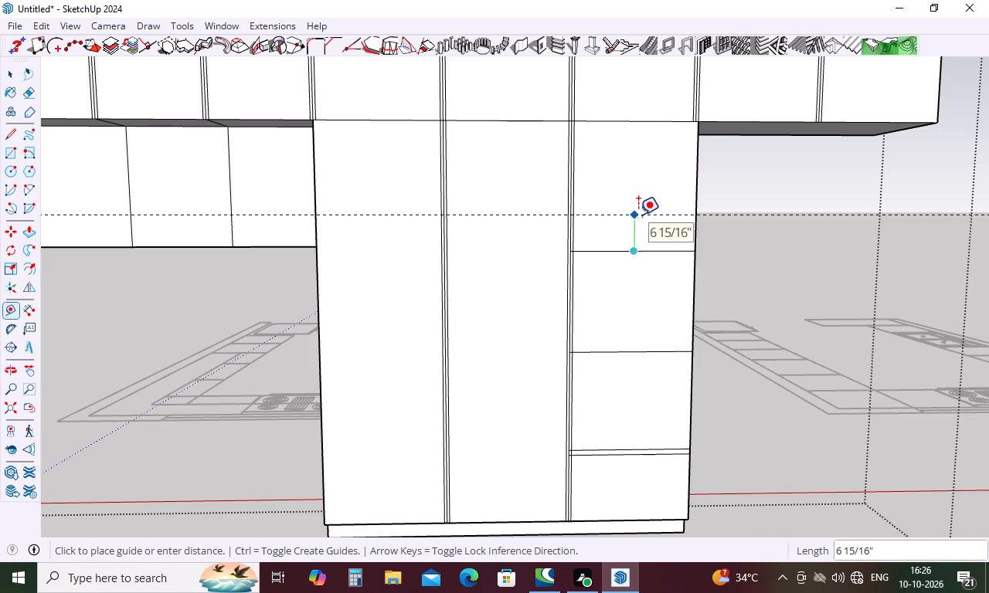
key(1)
key(Return)
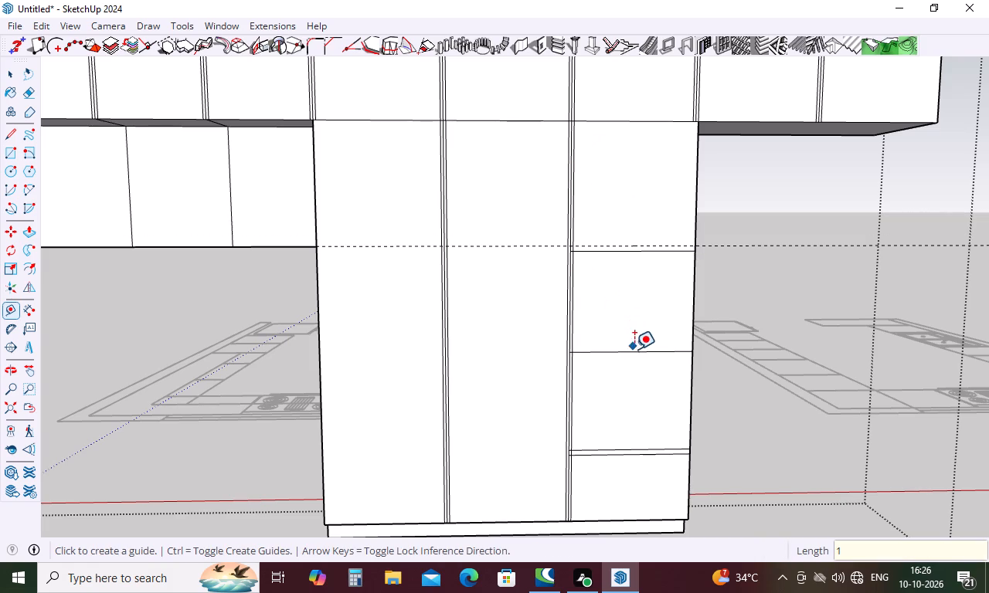
click(634, 350)
key(1)
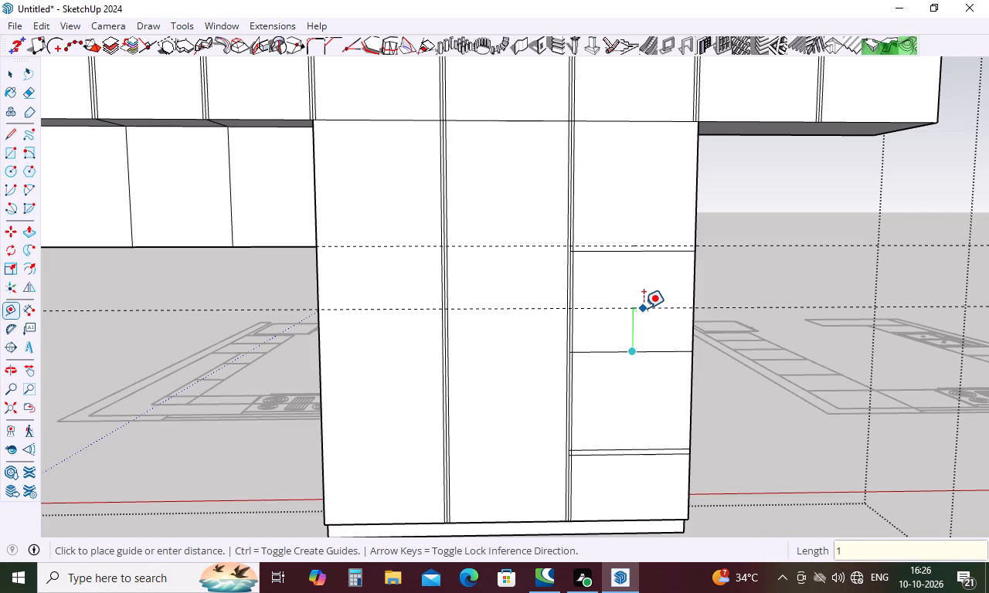
key(Return)
Draw a line along the upper guide across the stacked compartments, from the vertical door gap to the tall unit's outer edge.
key(l)
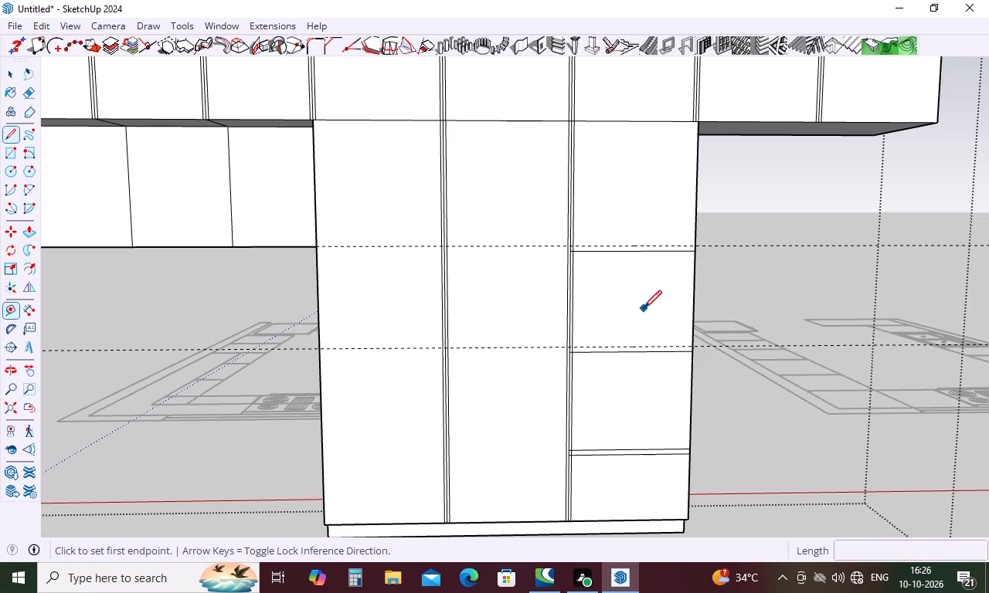
scroll(640, 225, up, 7)
scroll(563, 241, up, 5)
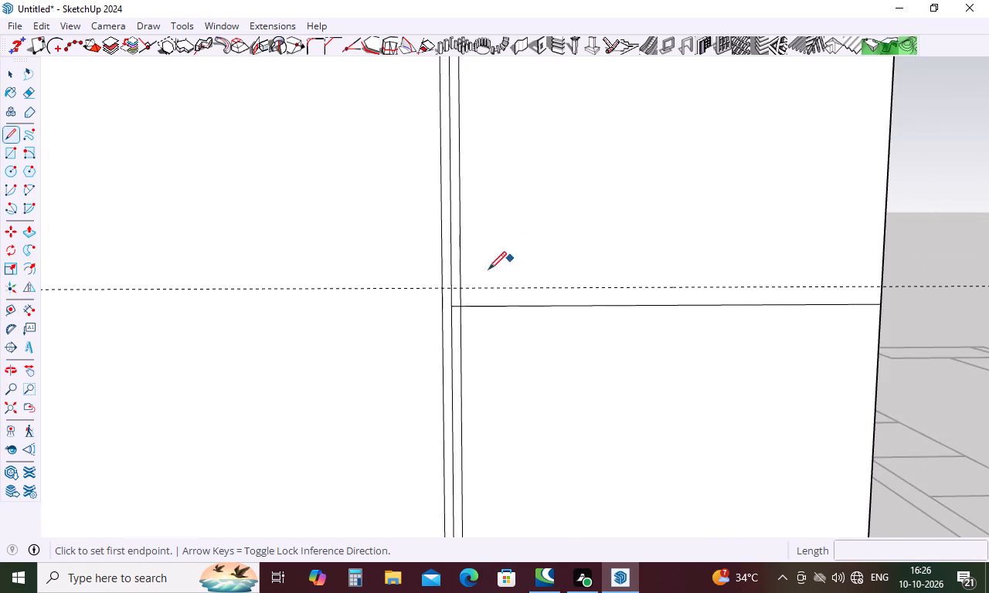
click(458, 289)
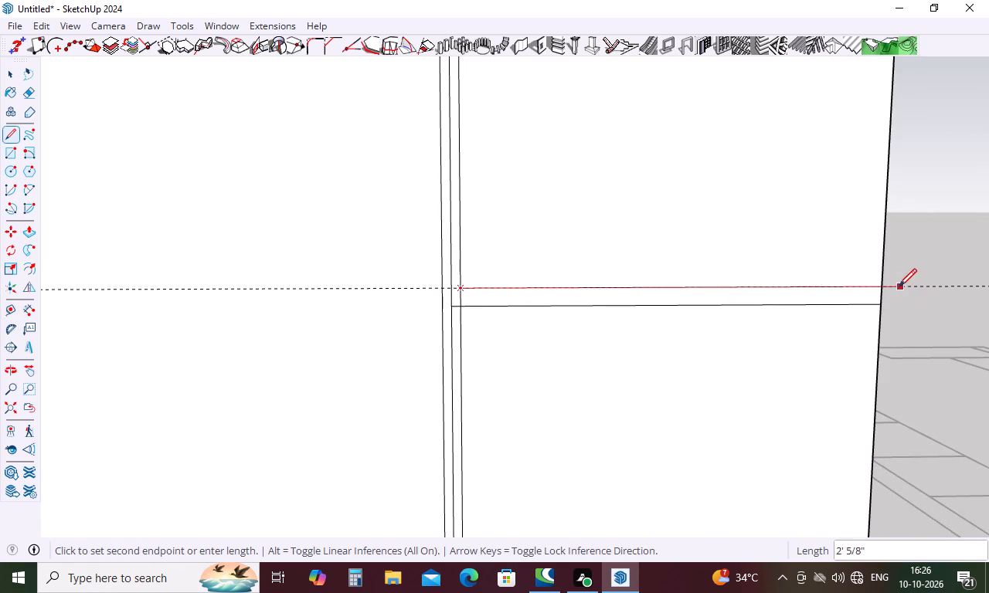
click(881, 286)
Draw a matching line across the stacked compartments along the lower guide, then close the cabinet group.
scroll(698, 179, down, 11)
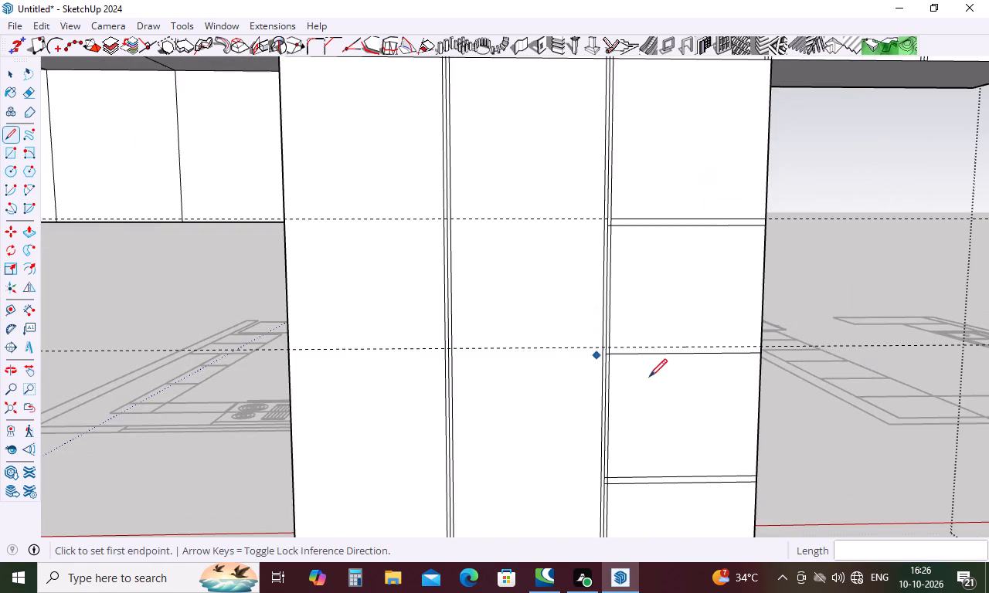
scroll(652, 367, up, 11)
click(555, 340)
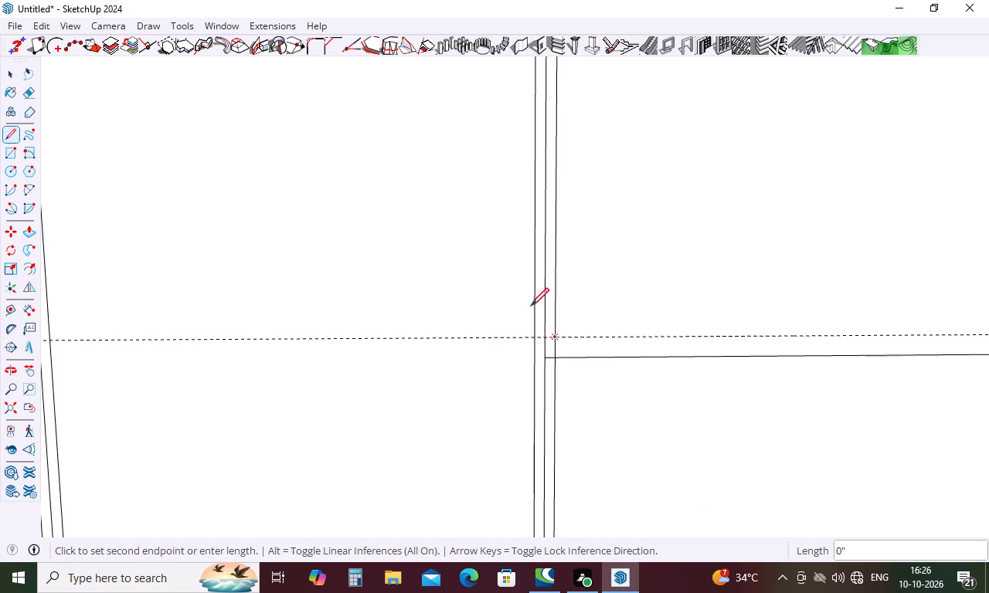
scroll(515, 286, down, 12)
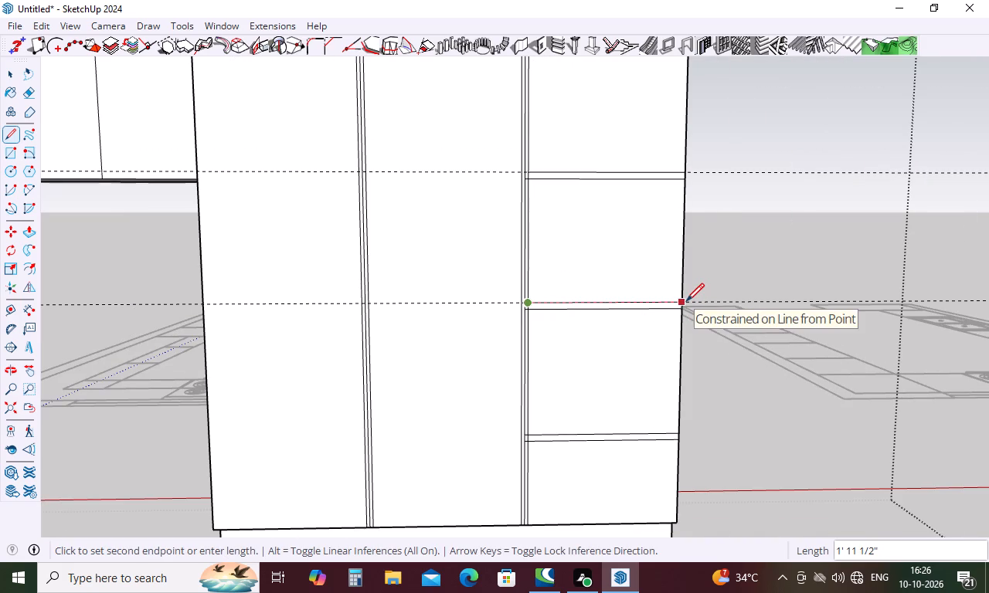
scroll(685, 300, up, 13)
click(675, 313)
scroll(687, 290, down, 4)
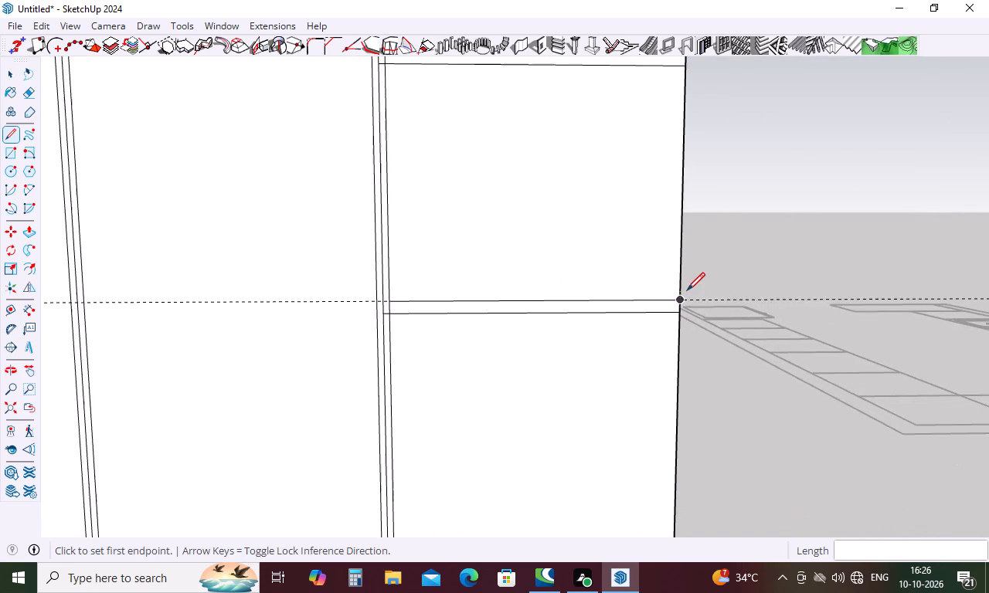
scroll(687, 290, down, 16)
key(space)
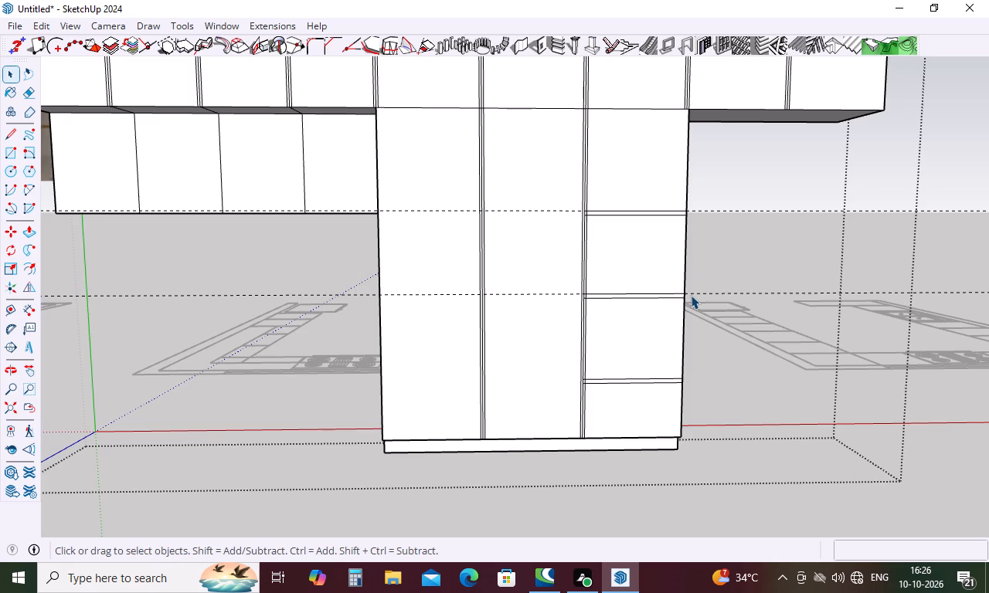
key(Escape)
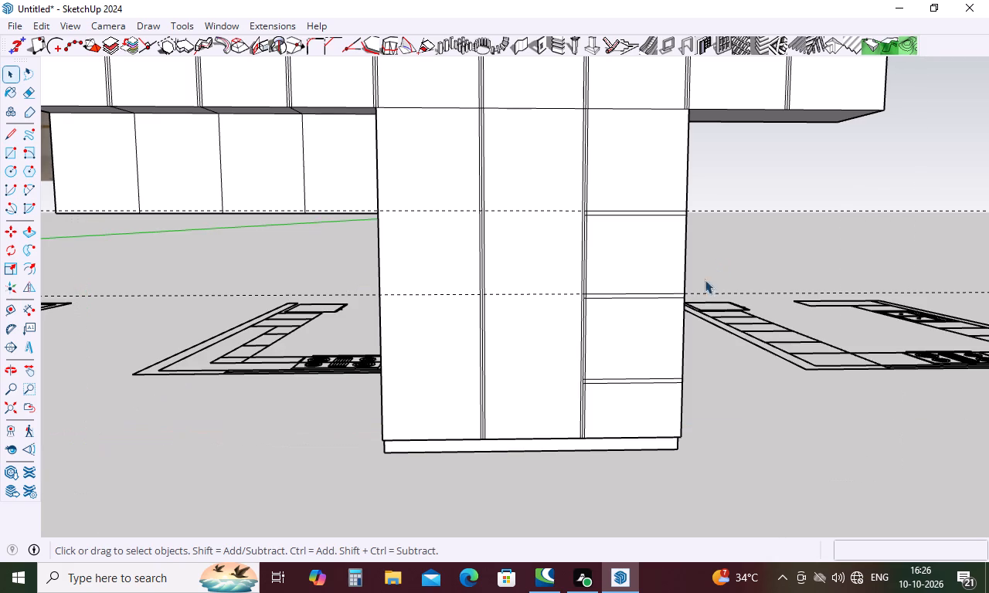
Examine the cabinet front, checking the tall unit's compartment dividers and door gaps beside the kitchen reference image.
scroll(615, 334, down, 6)
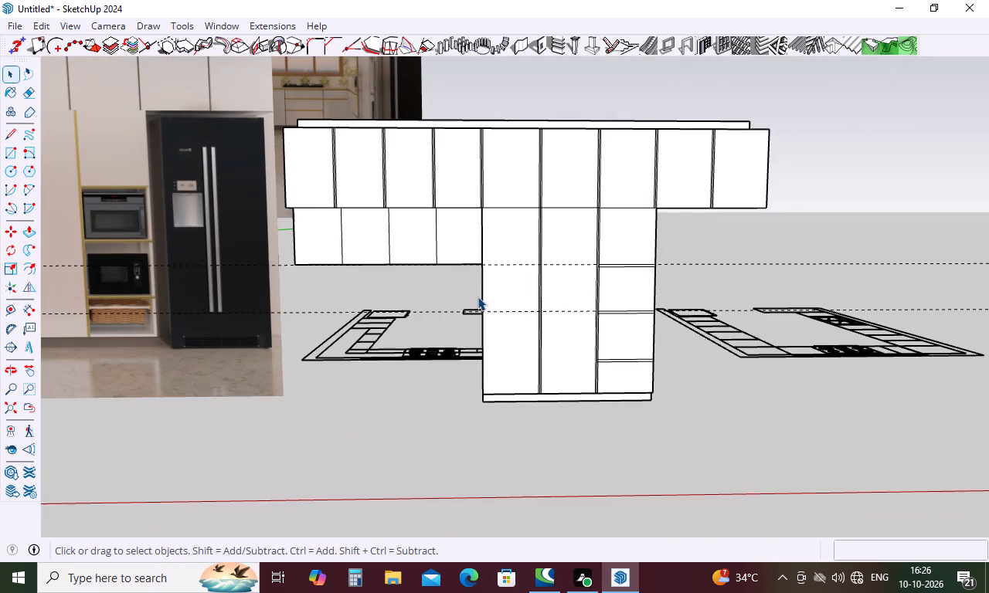
scroll(478, 295, down, 6)
middle_drag(517, 310, 530, 266)
scroll(515, 273, up, 7)
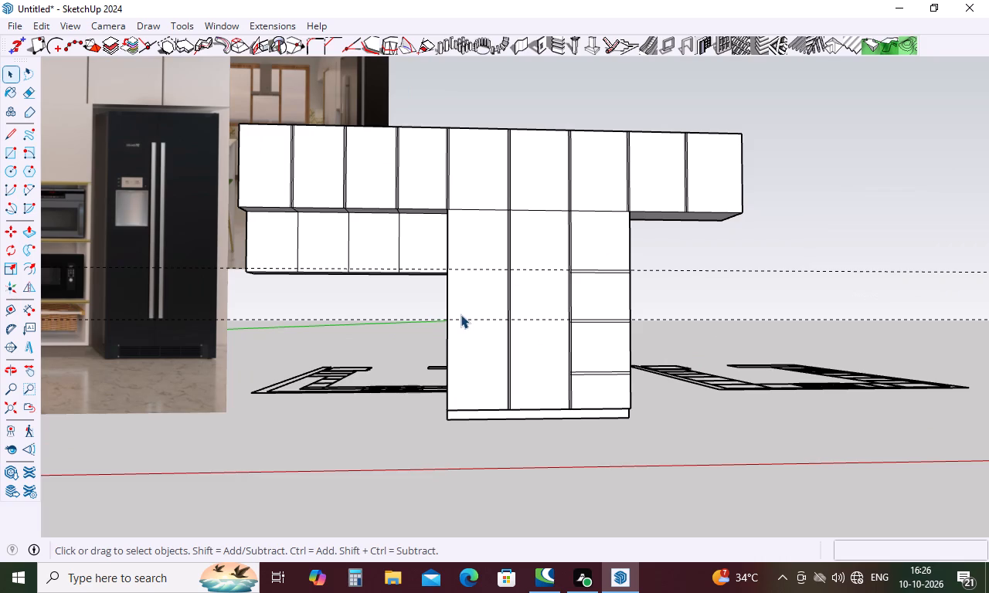
scroll(481, 246, up, 6)
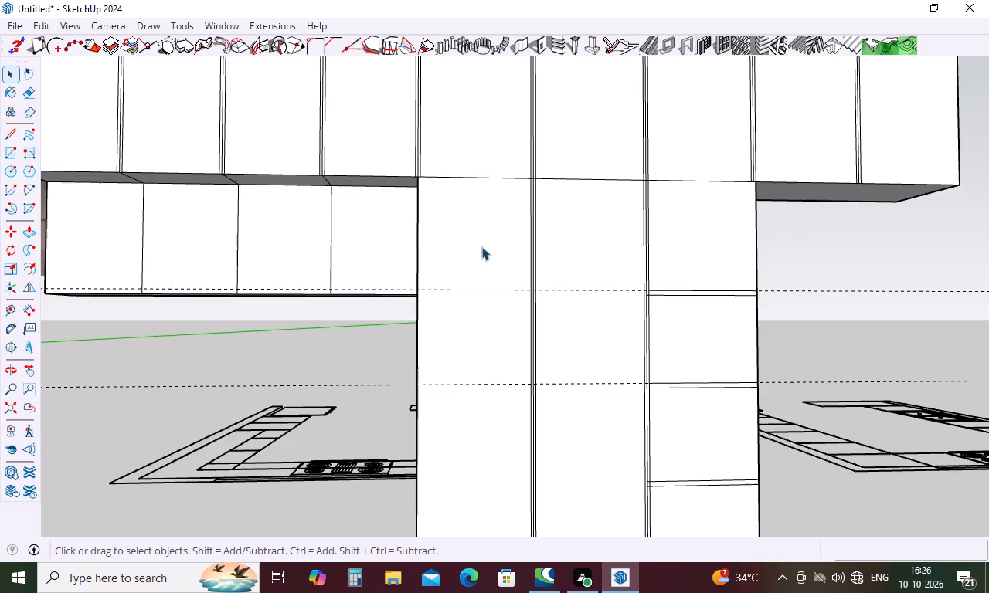
scroll(481, 246, down, 5)
scroll(614, 273, up, 6)
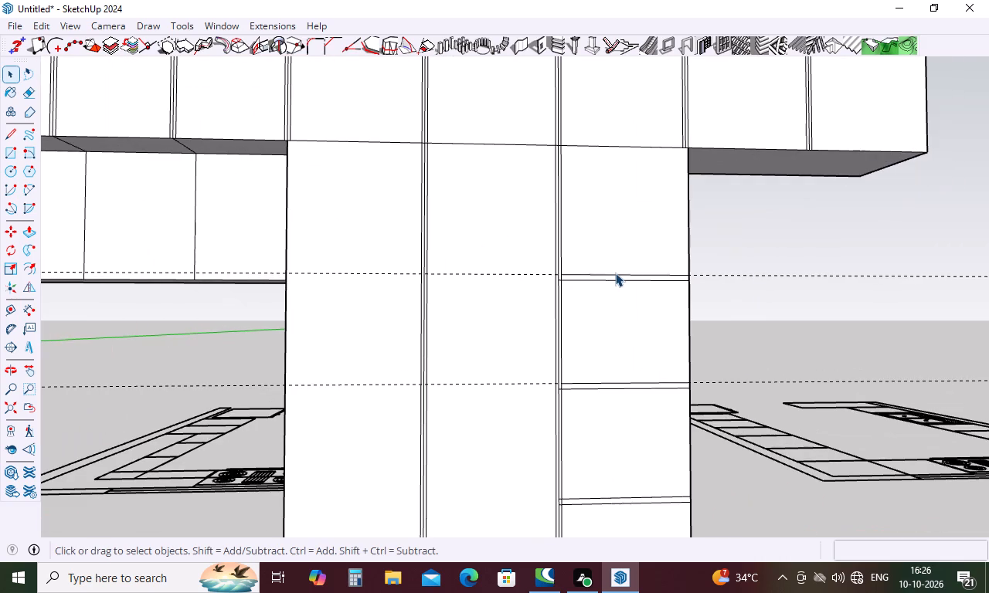
scroll(608, 239, down, 6)
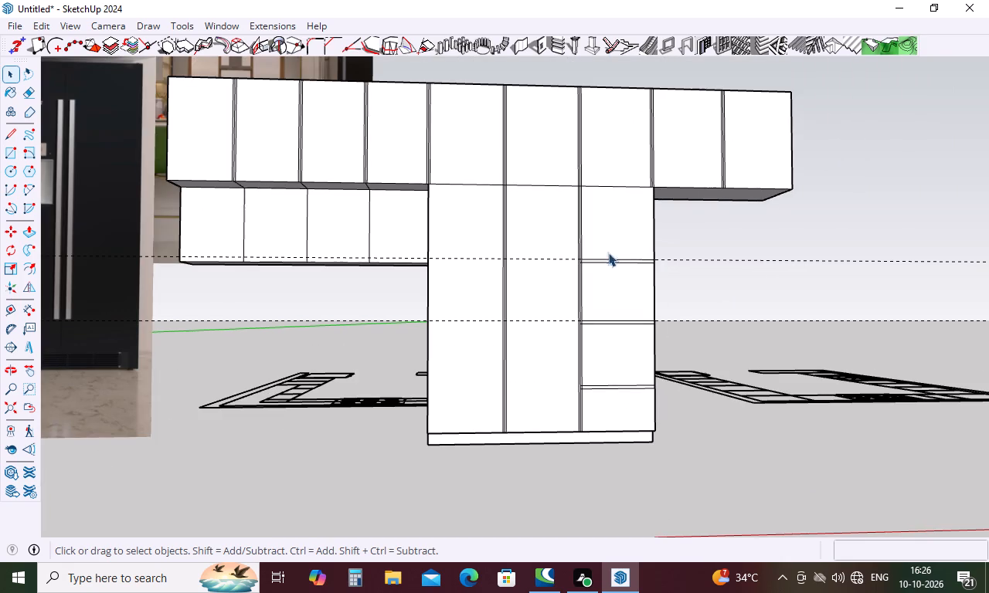
middle_drag(606, 262, 613, 233)
scroll(569, 282, up, 1)
middle_drag(569, 282, 554, 345)
scroll(433, 336, up, 5)
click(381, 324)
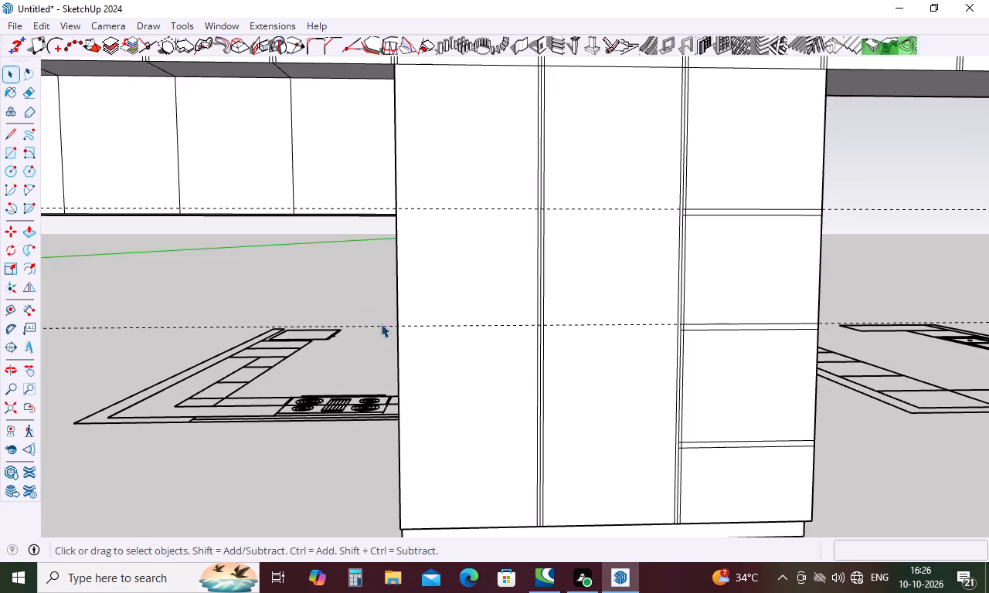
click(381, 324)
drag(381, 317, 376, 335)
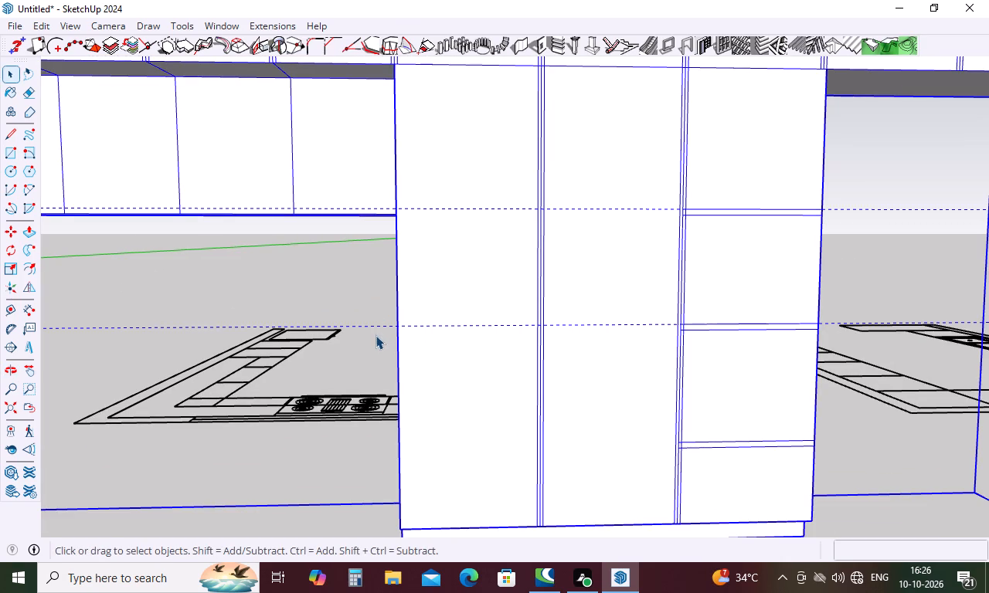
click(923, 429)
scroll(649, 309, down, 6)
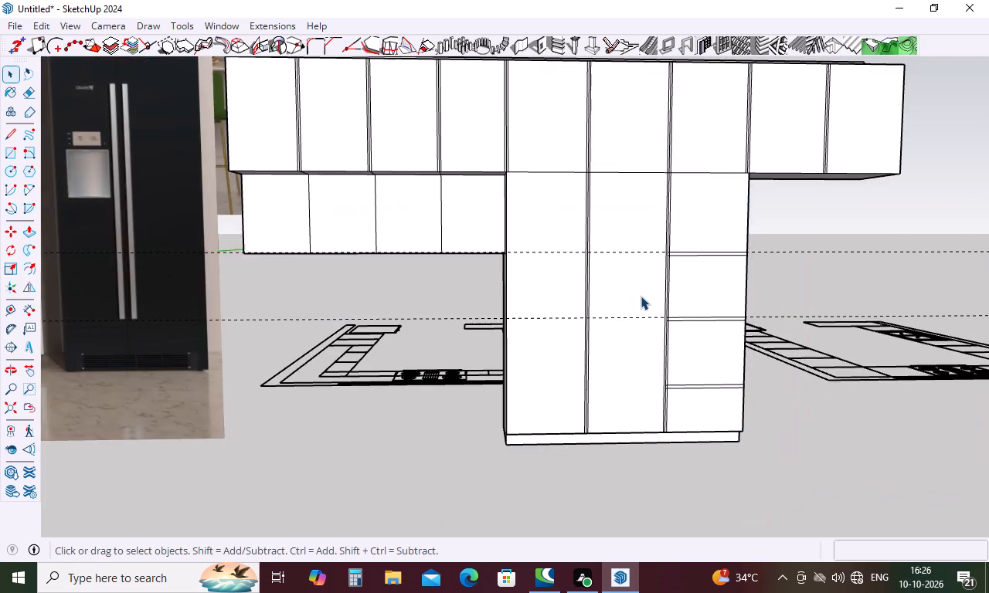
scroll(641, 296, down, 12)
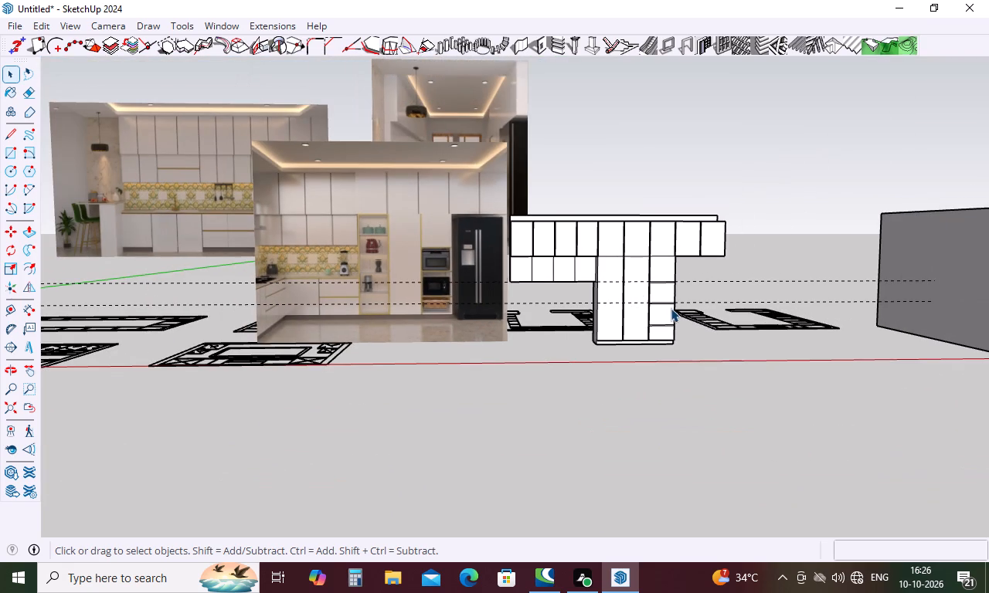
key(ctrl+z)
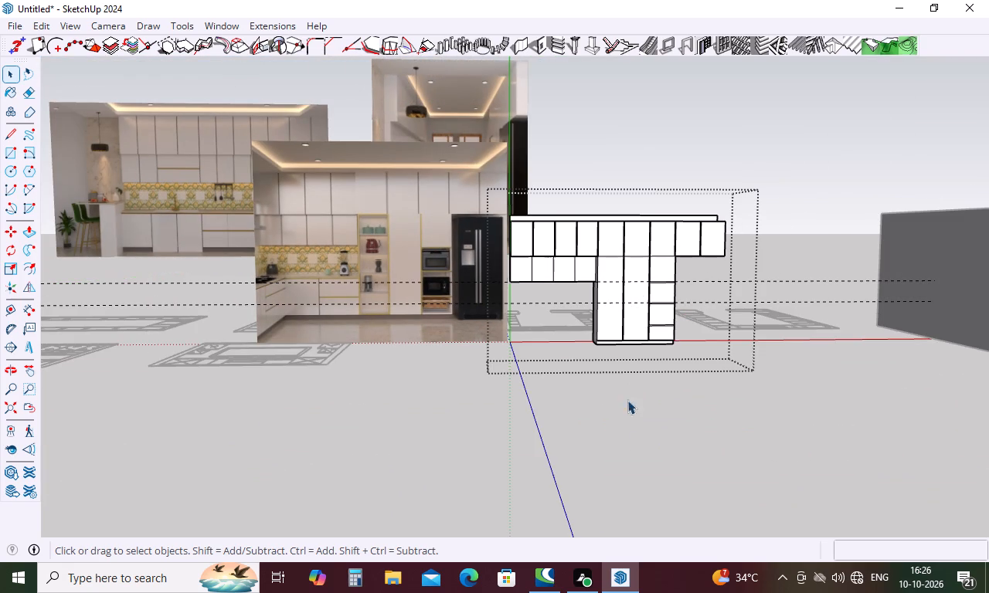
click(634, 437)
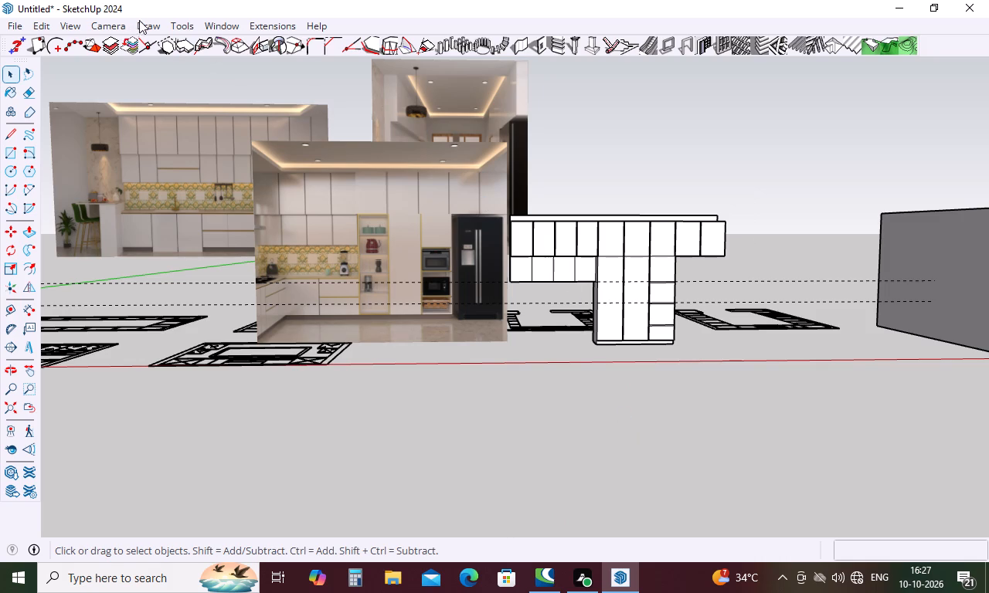
Delete all the guides in the model.
click(46, 23)
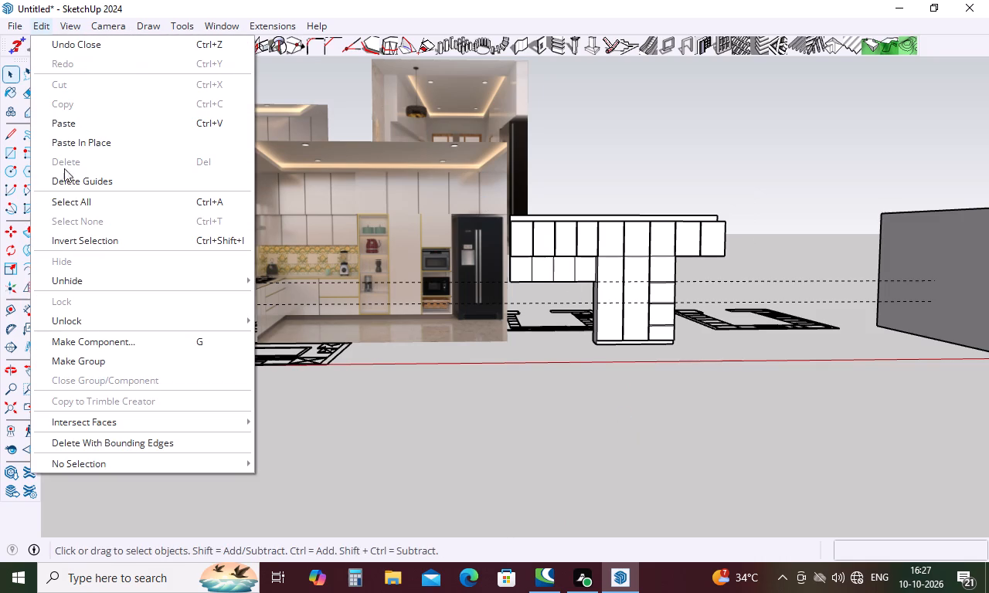
click(86, 184)
Examine the cabinet unit from the front, above and below, including the door gaps, compartment dividers and recessed plinth.
scroll(660, 324, up, 4)
middle_drag(660, 322, 634, 322)
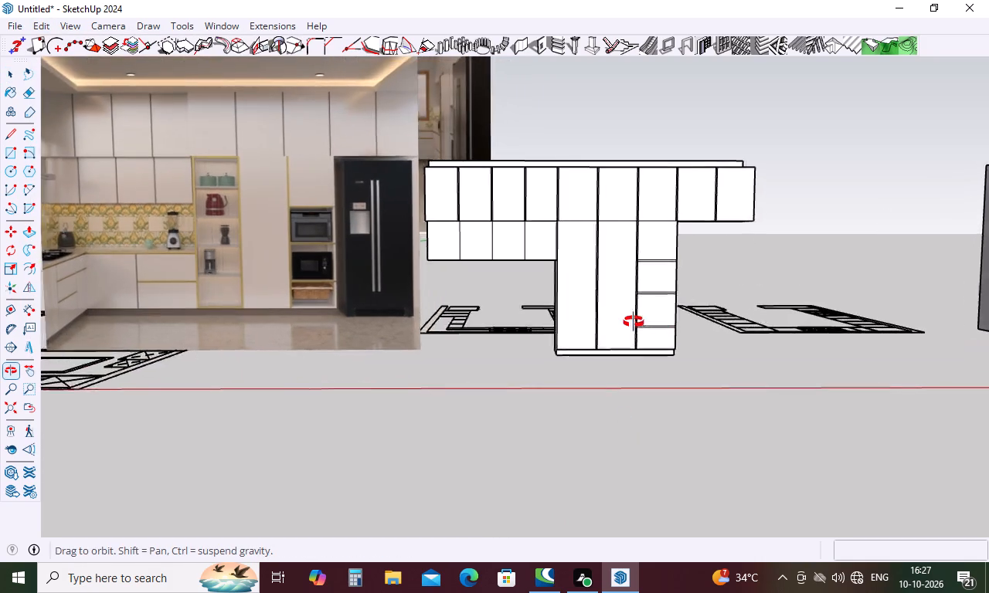
middle_drag(634, 322, 593, 317)
scroll(555, 209, up, 6)
middle_drag(578, 219, 603, 219)
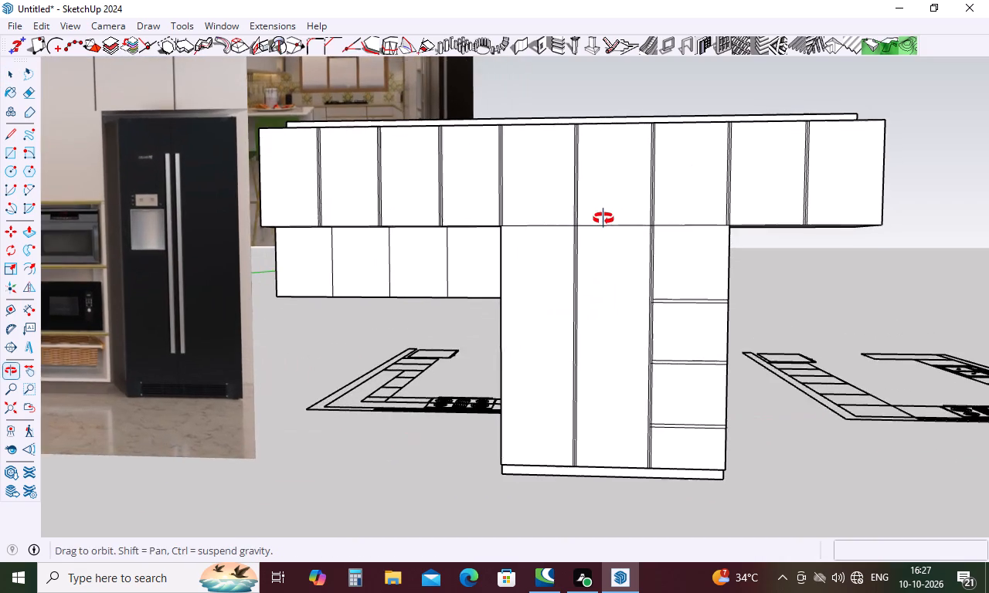
middle_drag(603, 219, 634, 219)
middle_drag(393, 158, 421, 404)
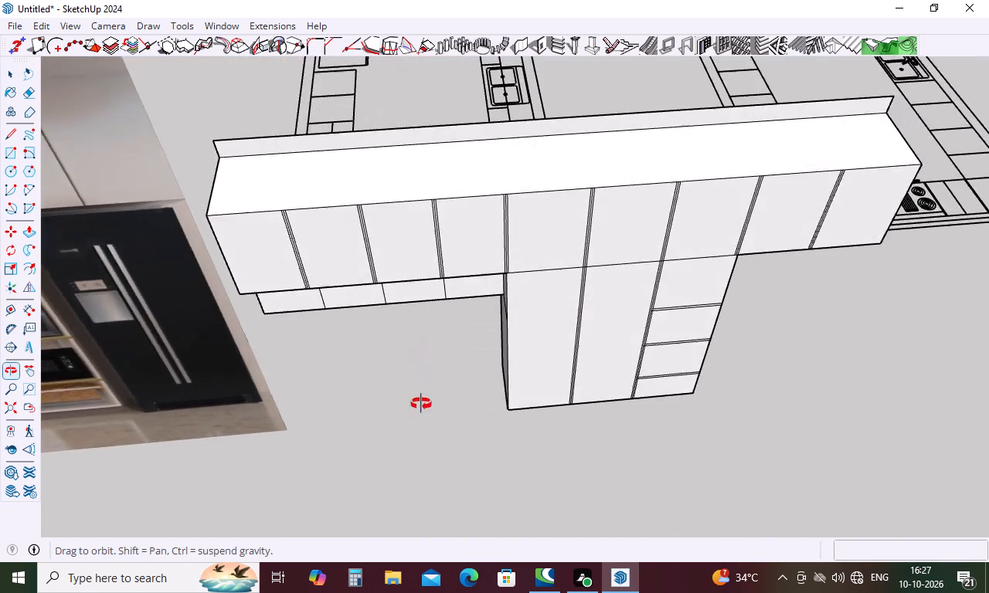
middle_drag(421, 404, 519, 132)
scroll(471, 248, up, 5)
middle_drag(506, 252, 558, 89)
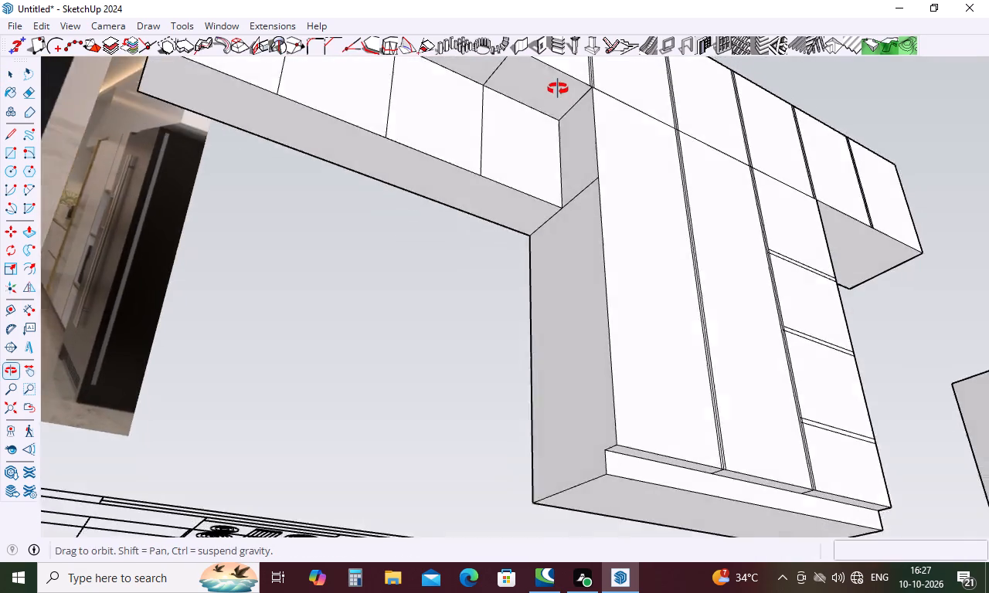
middle_drag(558, 89, 394, 260)
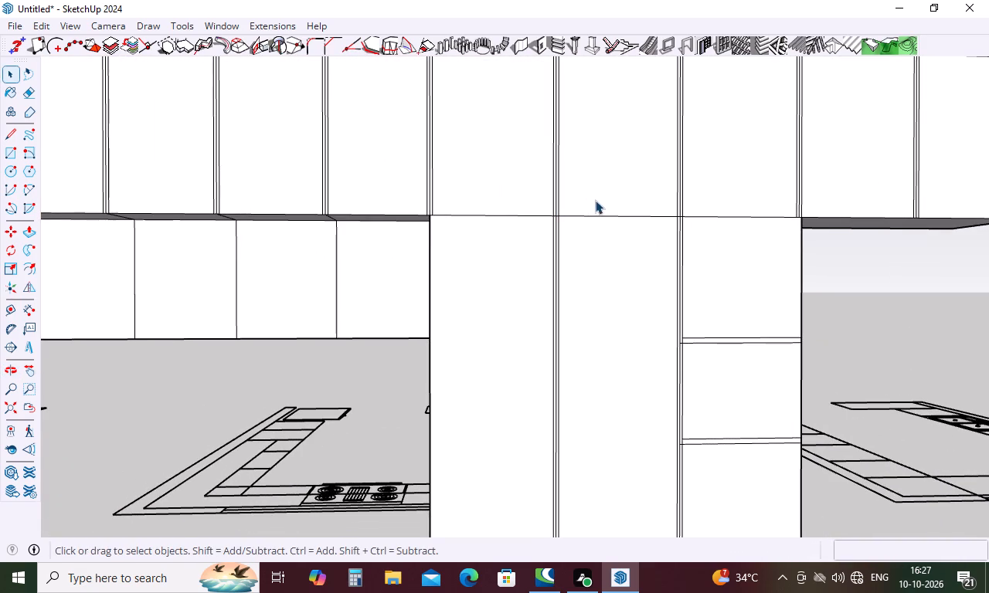
Examine the door gaps and compartment dividers where the upper cabinet row meets the tall unit.
scroll(679, 210, up, 4)
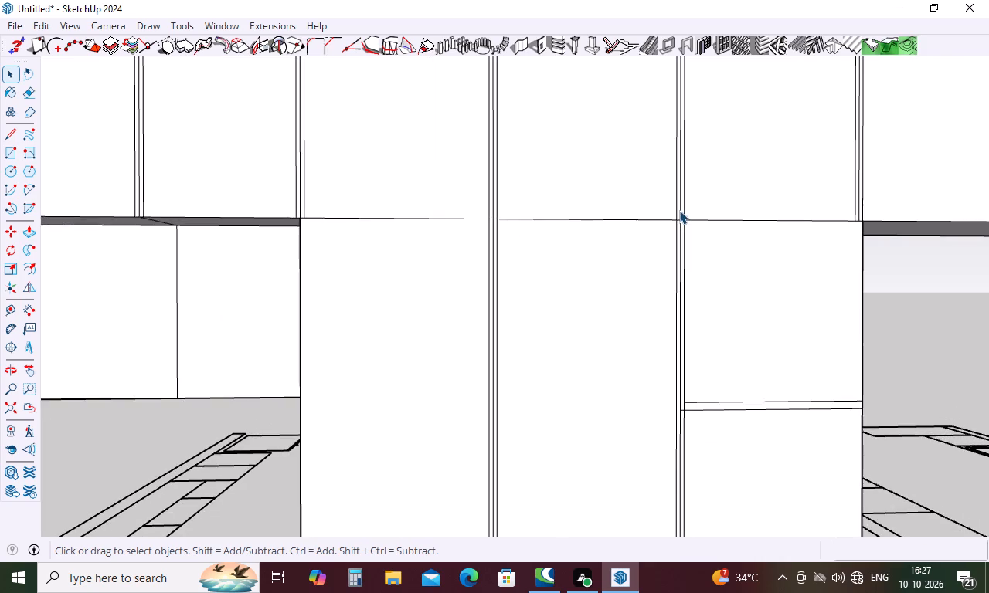
scroll(679, 210, down, 10)
scroll(726, 194, up, 5)
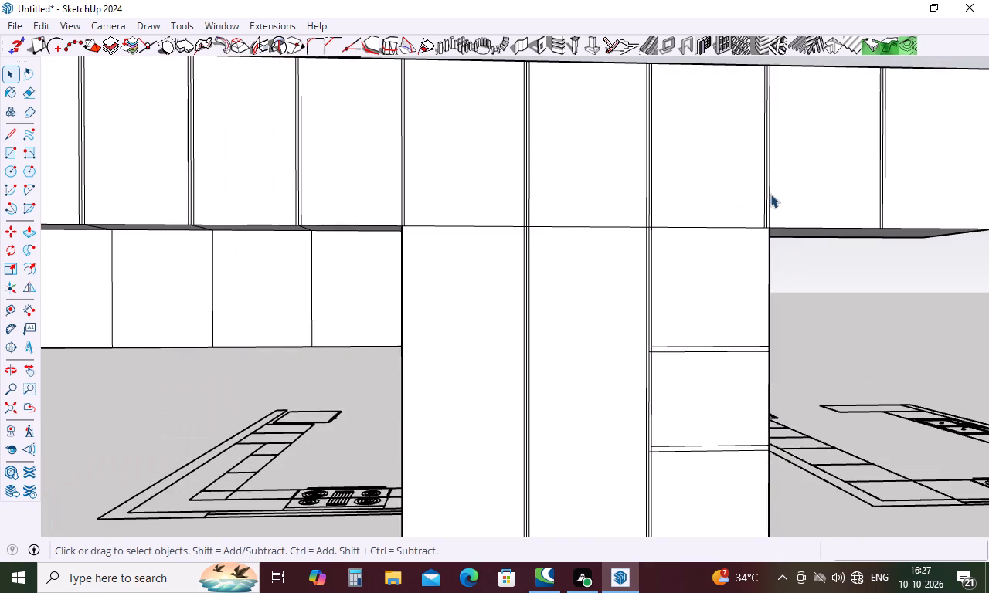
scroll(811, 194, up, 4)
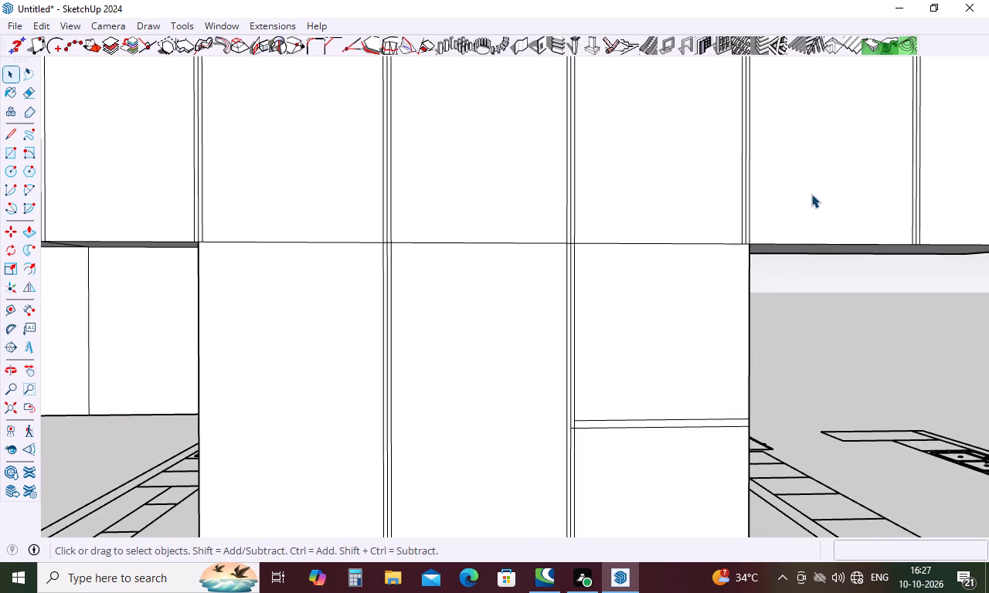
scroll(811, 194, up, 5)
scroll(811, 194, down, 5)
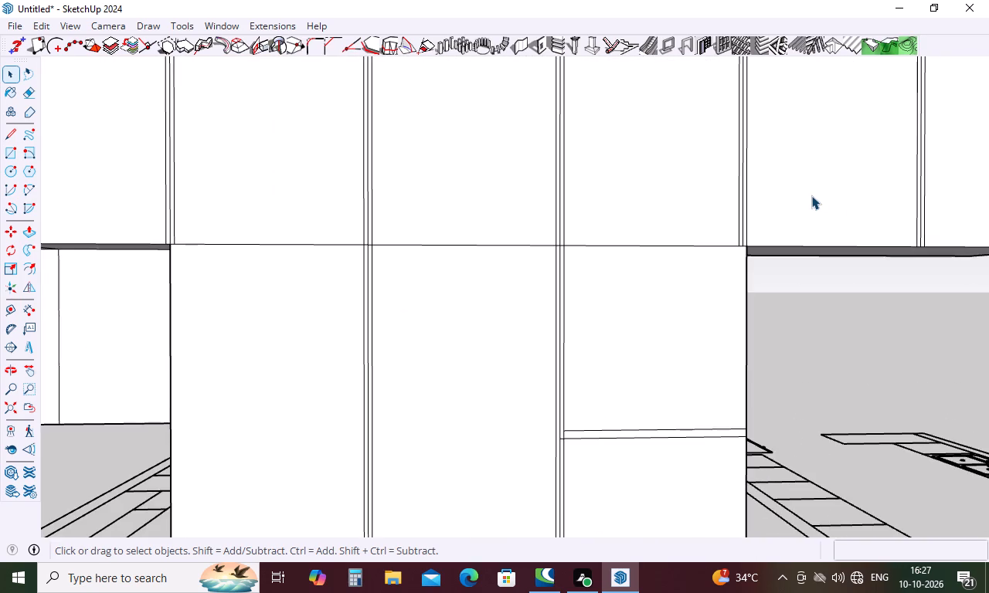
scroll(811, 197, down, 5)
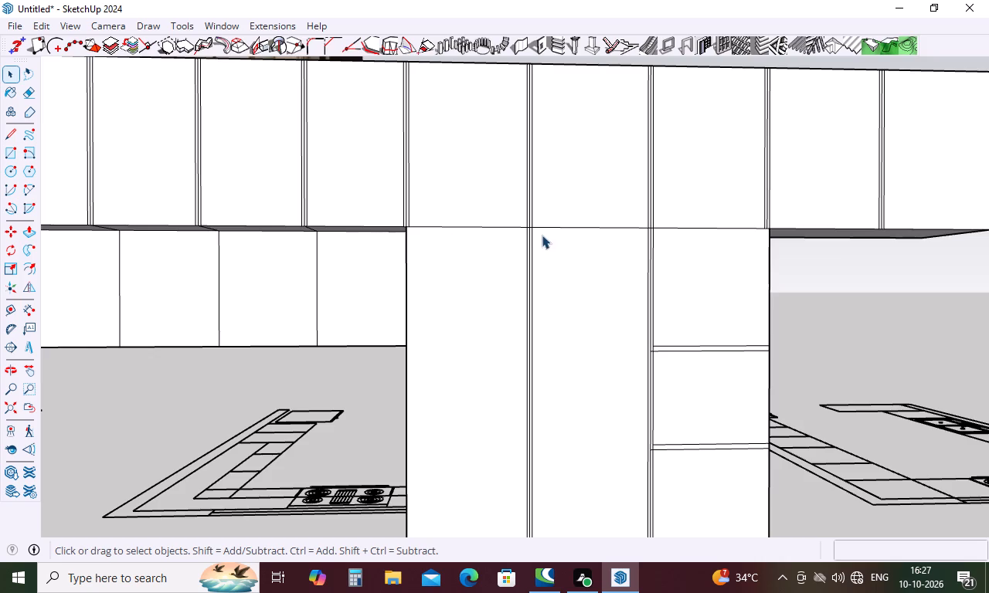
scroll(552, 234, down, 6)
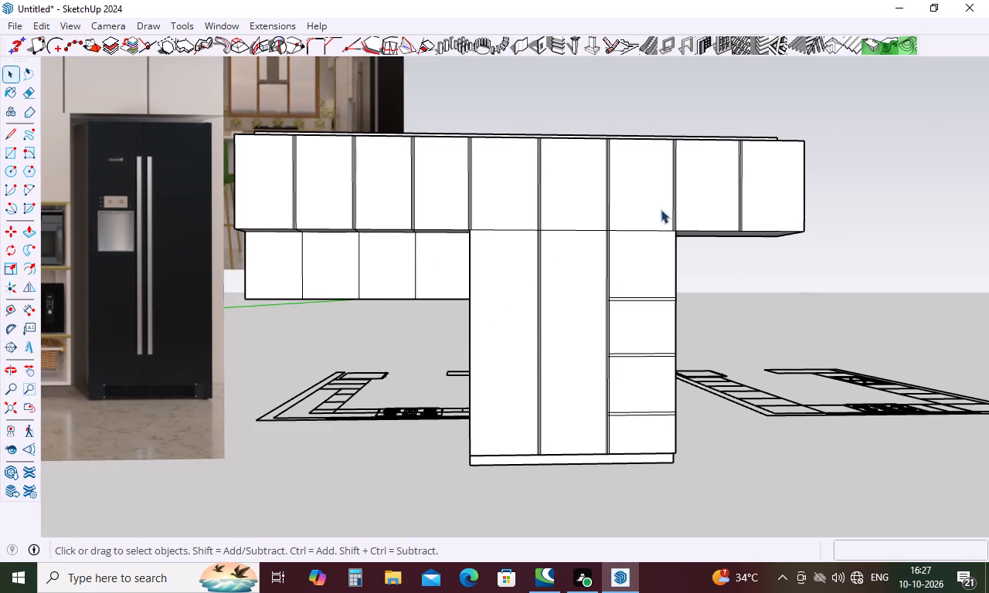
Open the cabinet group and erase the centre lines inside the three upper-row door gaps left of the tall unit.
double_click(517, 246)
scroll(258, 193, up, 2)
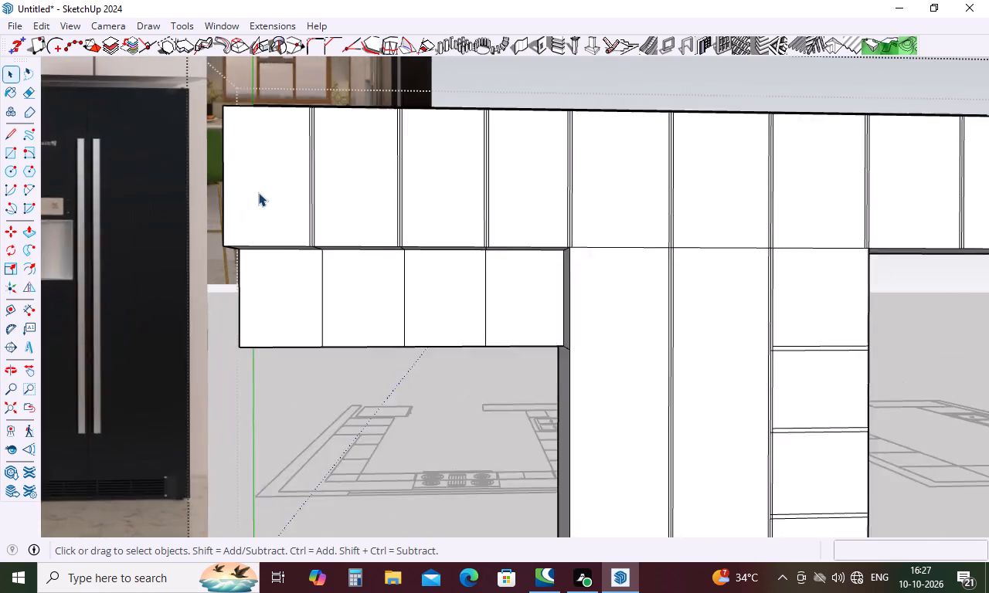
scroll(258, 192, up, 13)
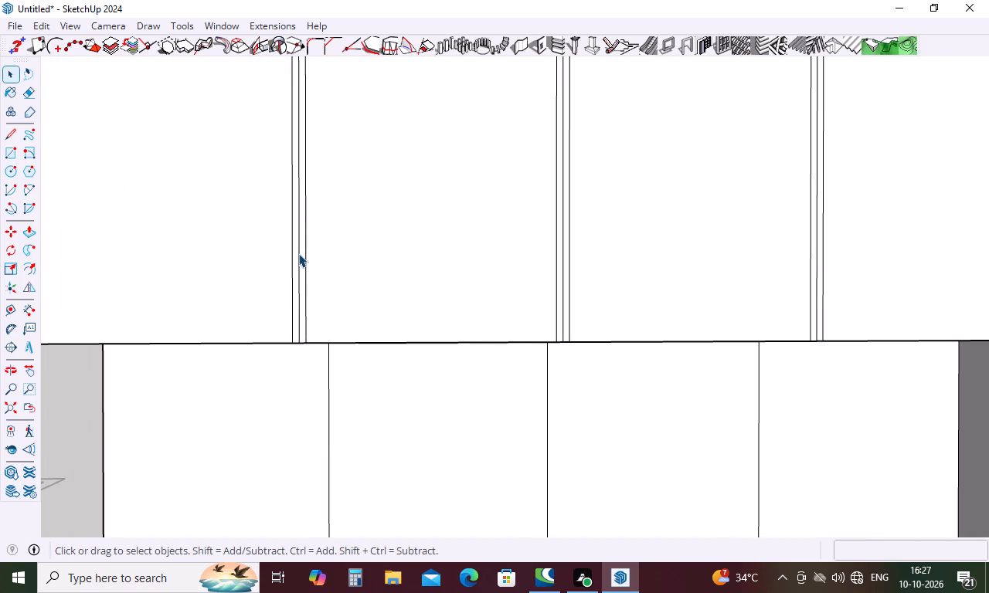
click(298, 253)
key(Delete)
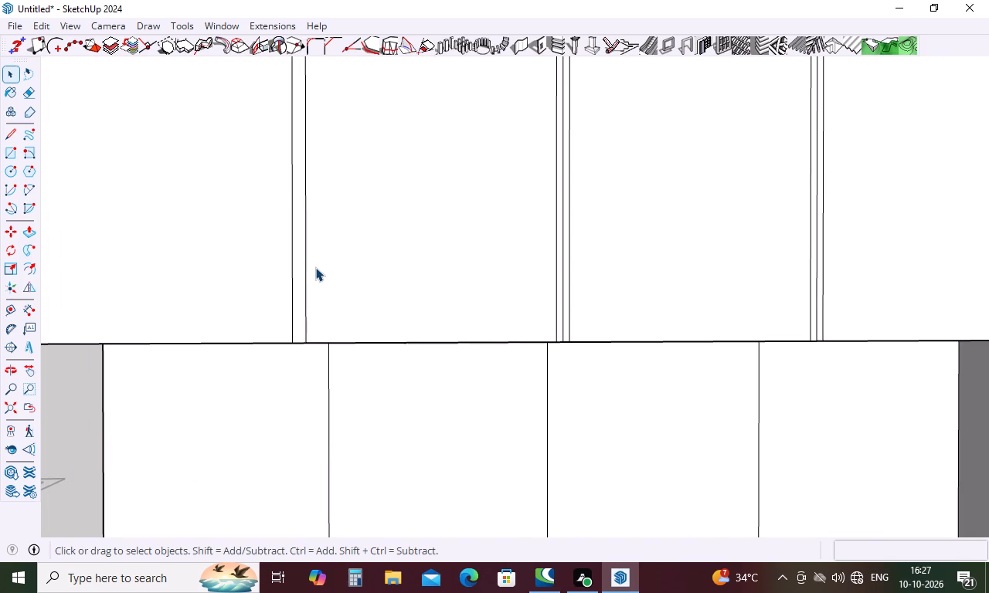
key(e)
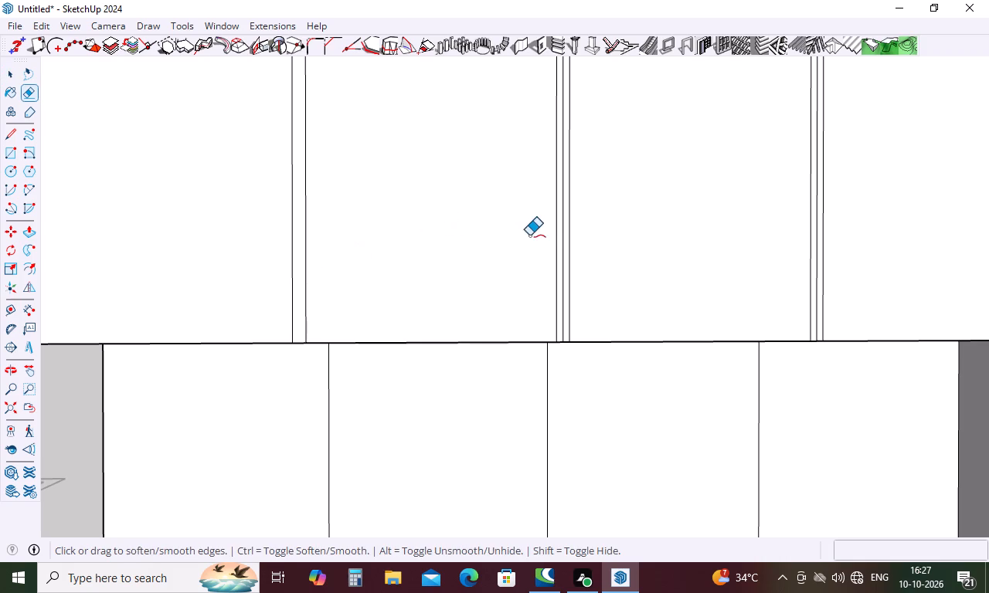
scroll(561, 233, up, 5)
click(563, 225)
scroll(421, 258, down, 5)
scroll(375, 299, down, 6)
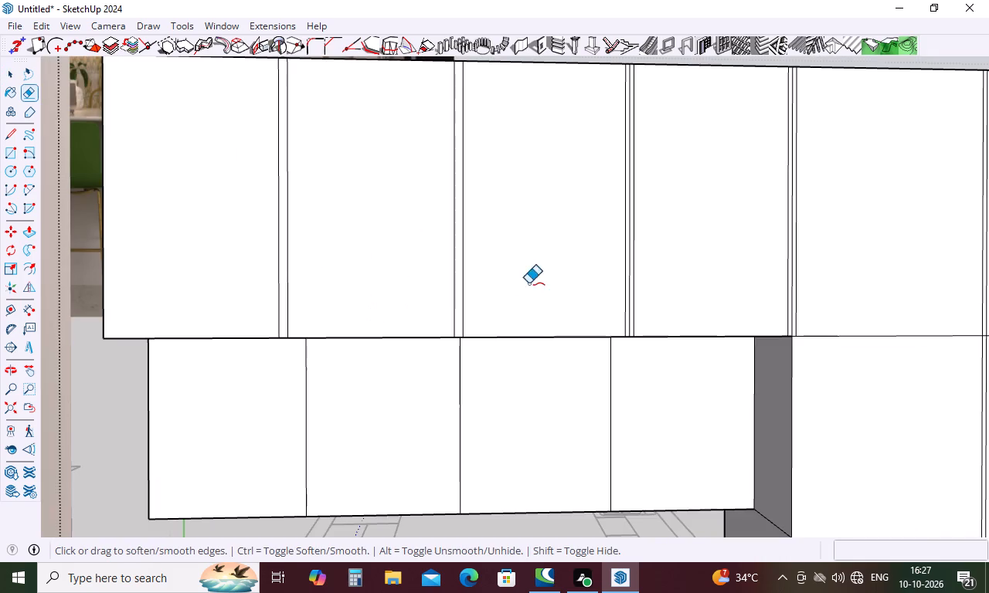
scroll(635, 249, up, 9)
click(621, 244)
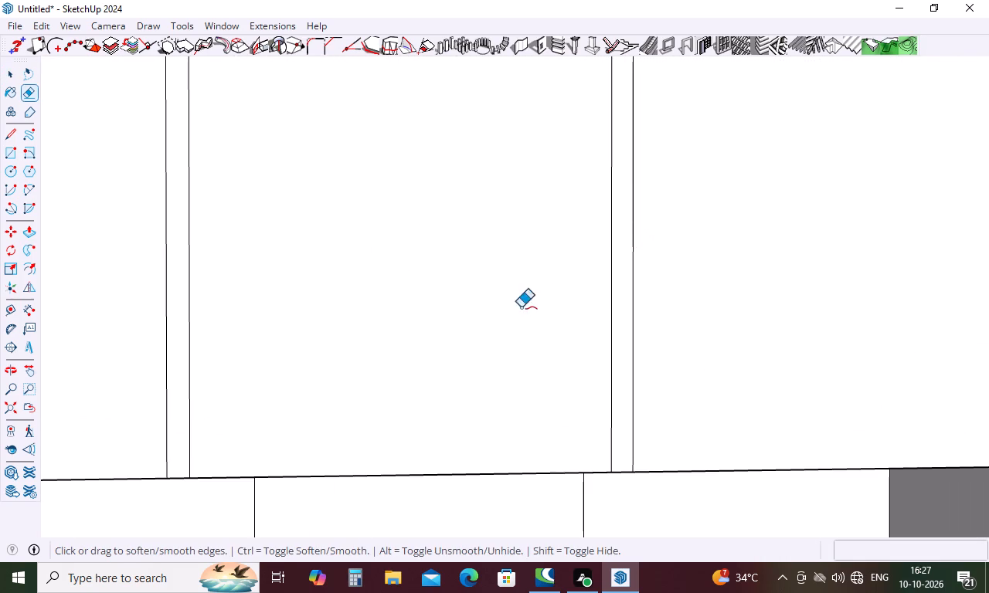
Erase the centre lines inside the upper-row gap at the tall unit's left edge and the two gaps above the tall unit.
scroll(484, 307, down, 17)
scroll(558, 293, up, 4)
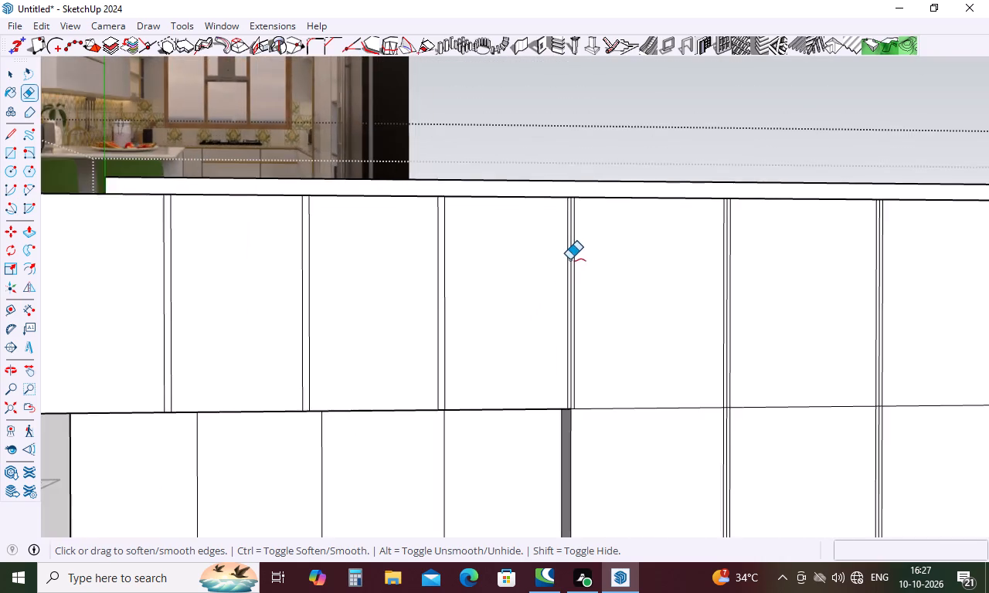
scroll(573, 256, up, 11)
click(568, 246)
scroll(444, 330, down, 6)
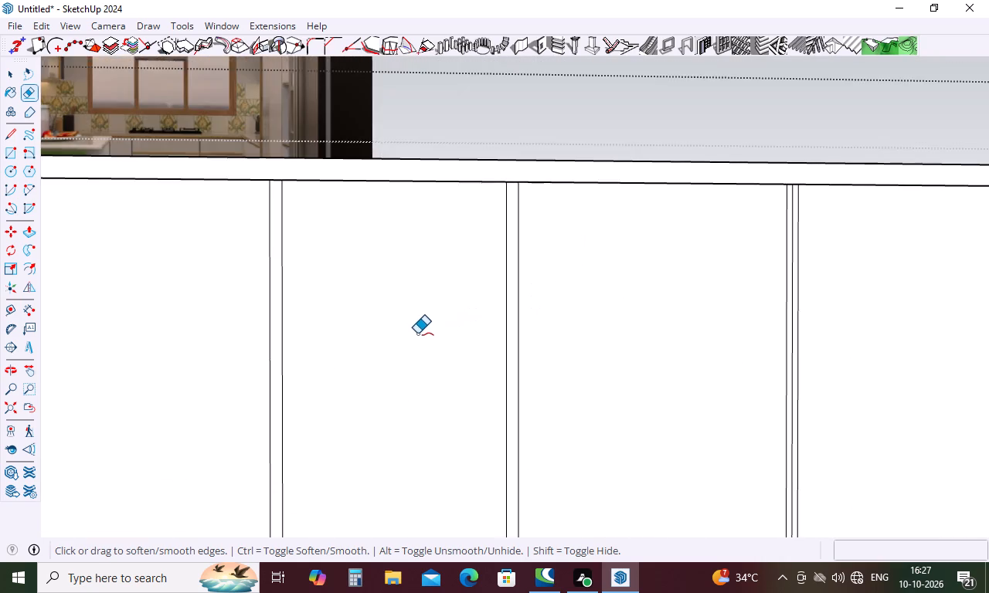
scroll(417, 334, down, 6)
scroll(631, 315, up, 5)
scroll(639, 296, down, 1)
scroll(639, 284, up, 6)
click(632, 300)
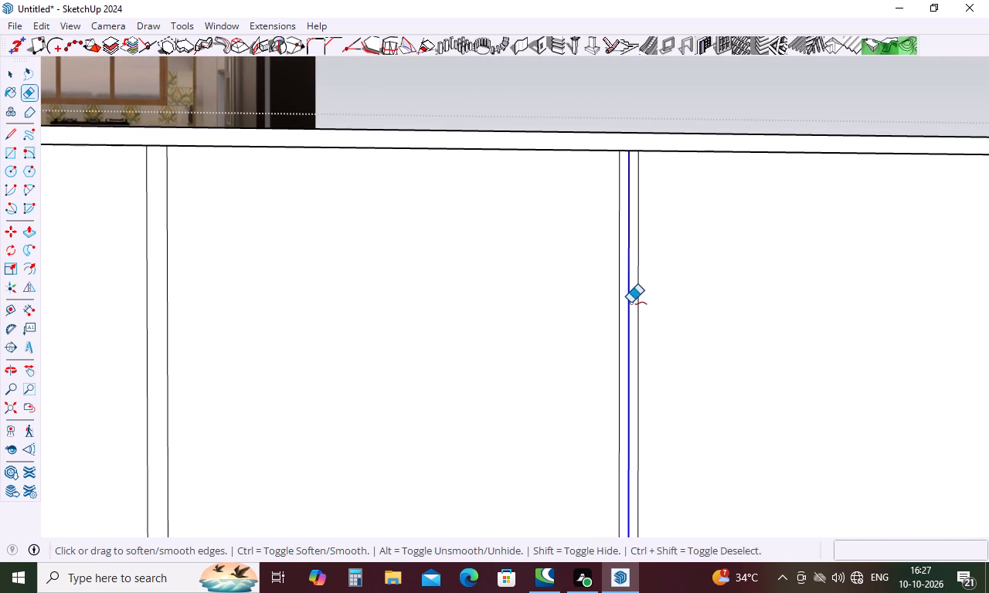
scroll(492, 301, down, 6)
scroll(373, 249, down, 7)
scroll(624, 281, up, 8)
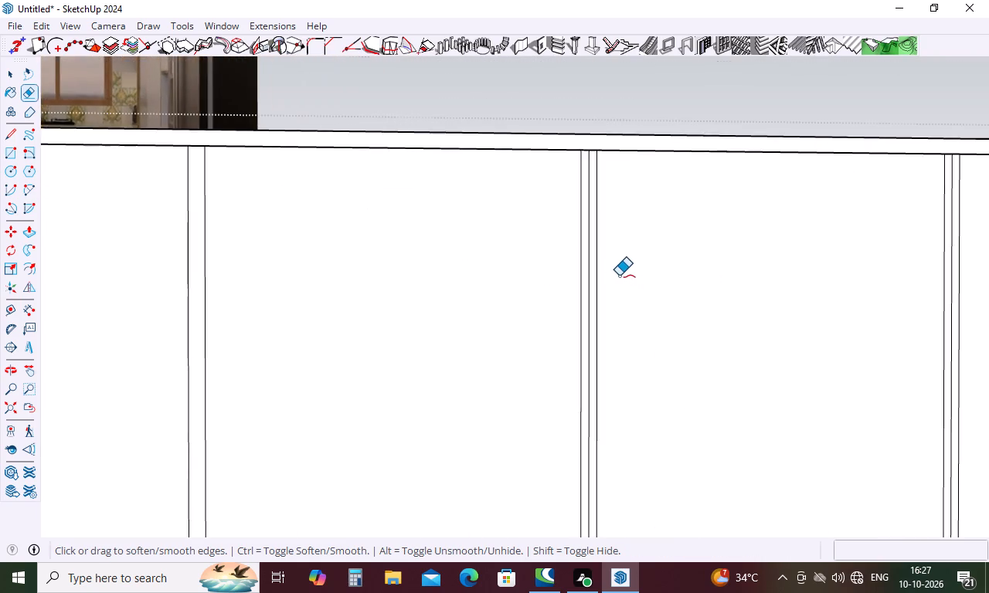
scroll(619, 276, up, 8)
click(568, 276)
Erase the centre lines inside the last two upper-row door gaps, at and beyond the tall unit's right edge.
scroll(508, 280, down, 13)
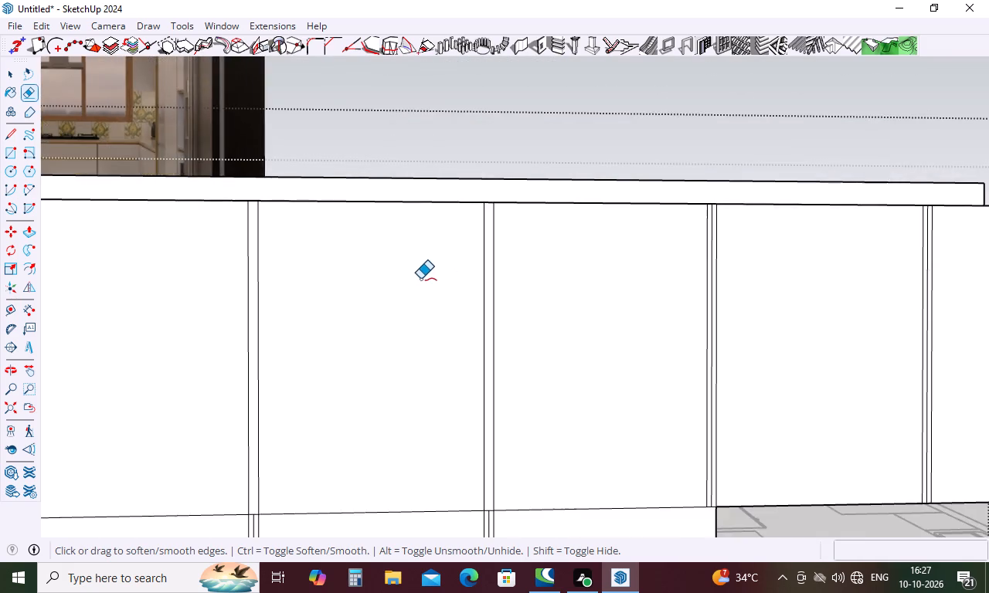
scroll(409, 276, down, 6)
scroll(581, 285, up, 12)
click(579, 273)
scroll(460, 285, down, 3)
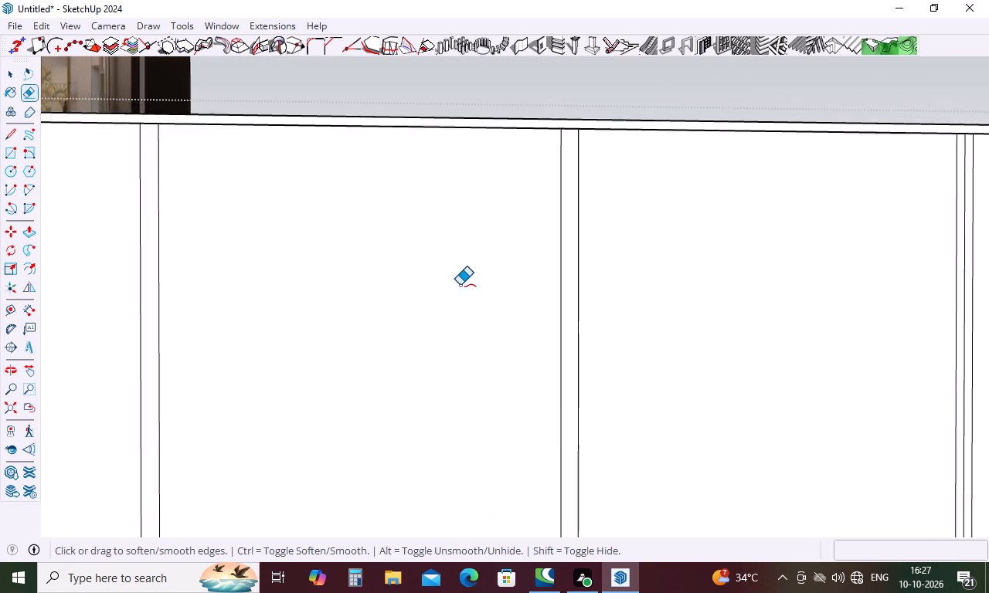
scroll(460, 285, down, 10)
scroll(651, 287, up, 12)
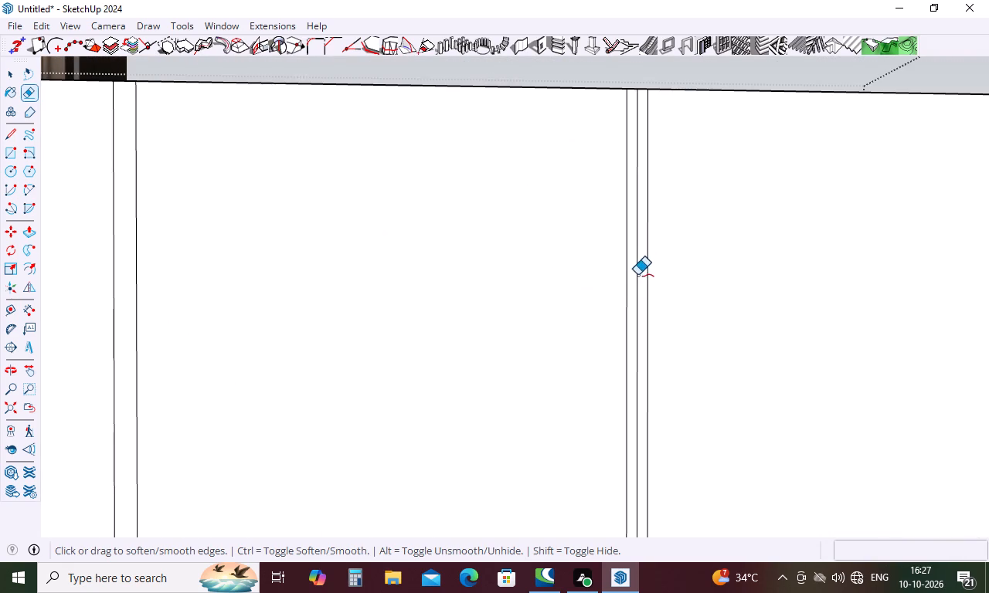
click(637, 275)
Erase the centre lines in the tall unit's left vertical gap and in its right gap beside the top compartment.
scroll(609, 271, down, 19)
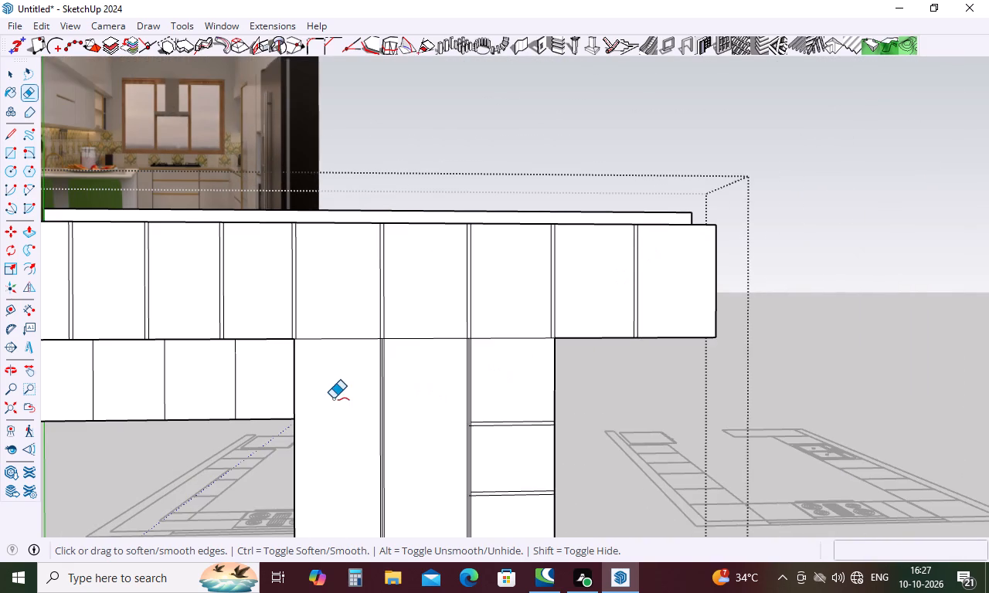
scroll(342, 378, up, 5)
scroll(415, 359, up, 12)
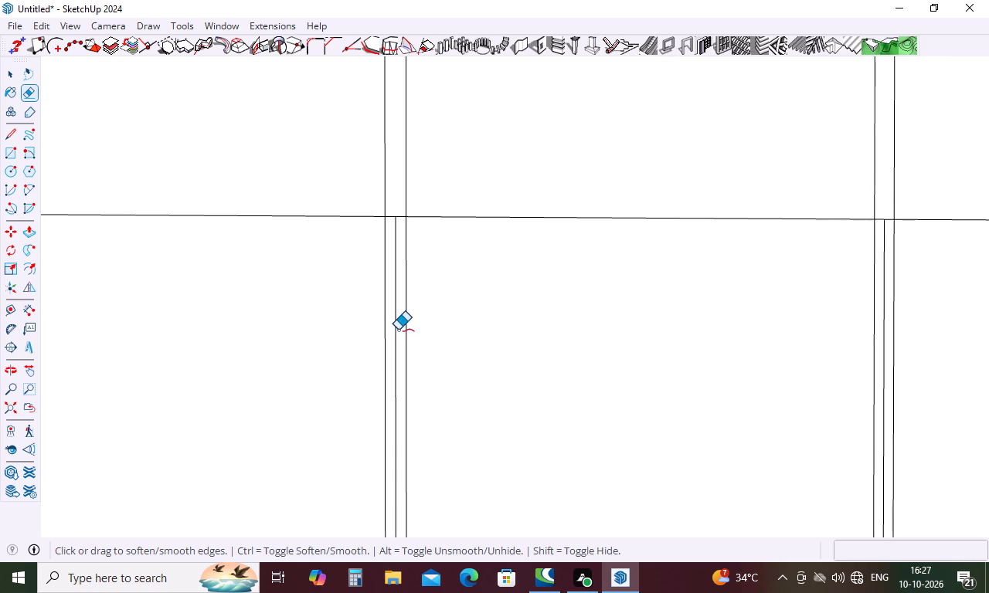
click(398, 330)
scroll(393, 326, down, 11)
scroll(583, 331, up, 4)
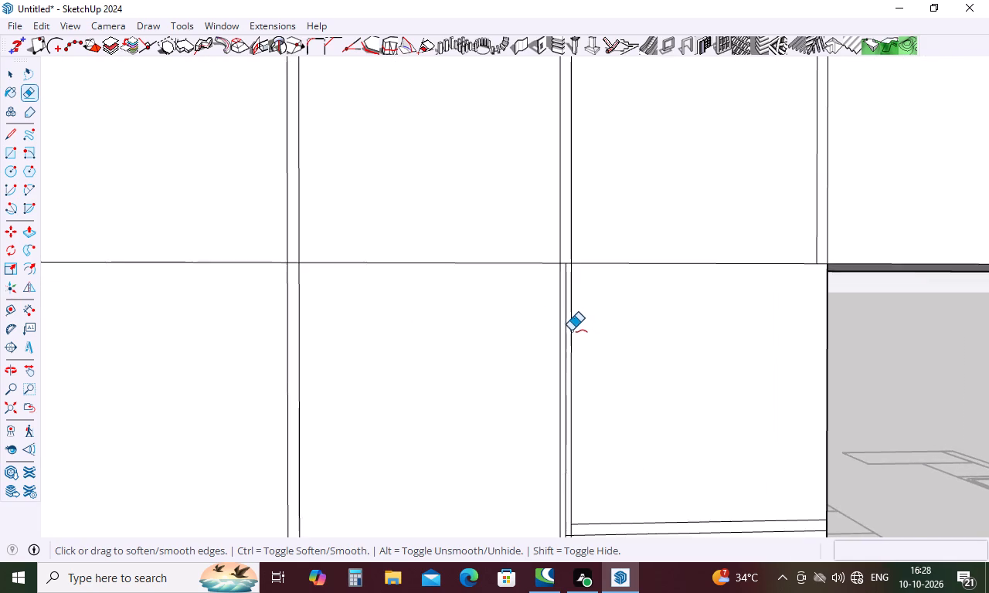
scroll(569, 330, up, 6)
click(562, 326)
Erase the remaining centre line segments in the tall unit's vertical gap beside the lower stacked compartments.
scroll(566, 272, down, 14)
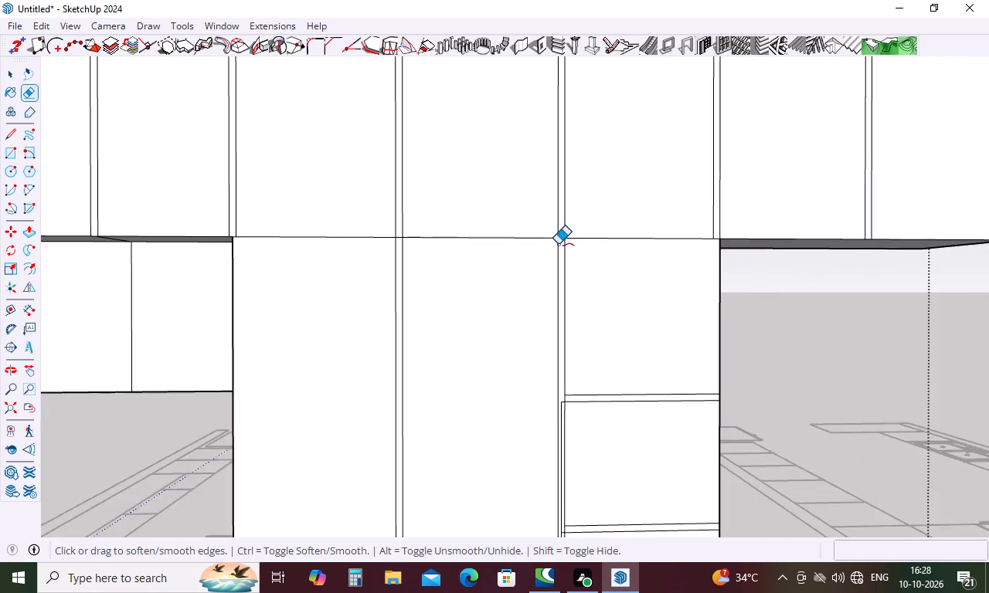
scroll(558, 244, down, 4)
scroll(557, 358, up, 12)
click(568, 334)
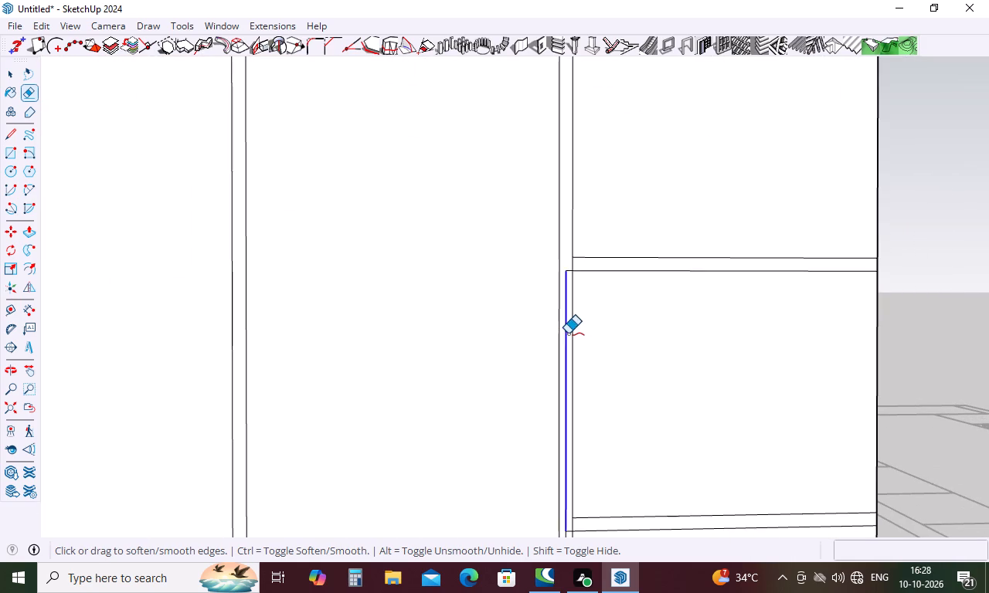
scroll(556, 259, down, 12)
scroll(563, 485, up, 9)
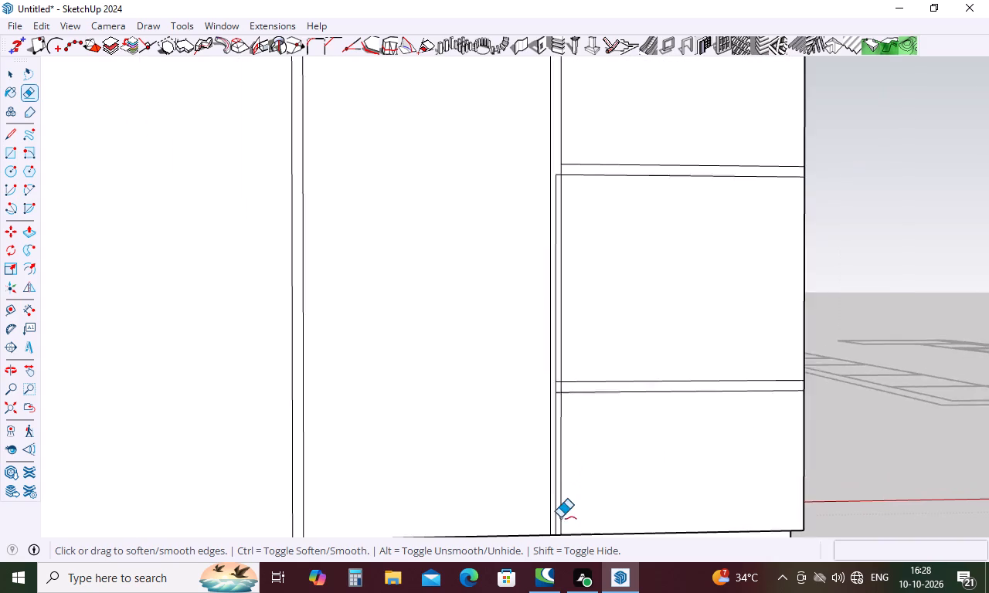
scroll(560, 517, up, 2)
click(555, 491)
click(556, 327)
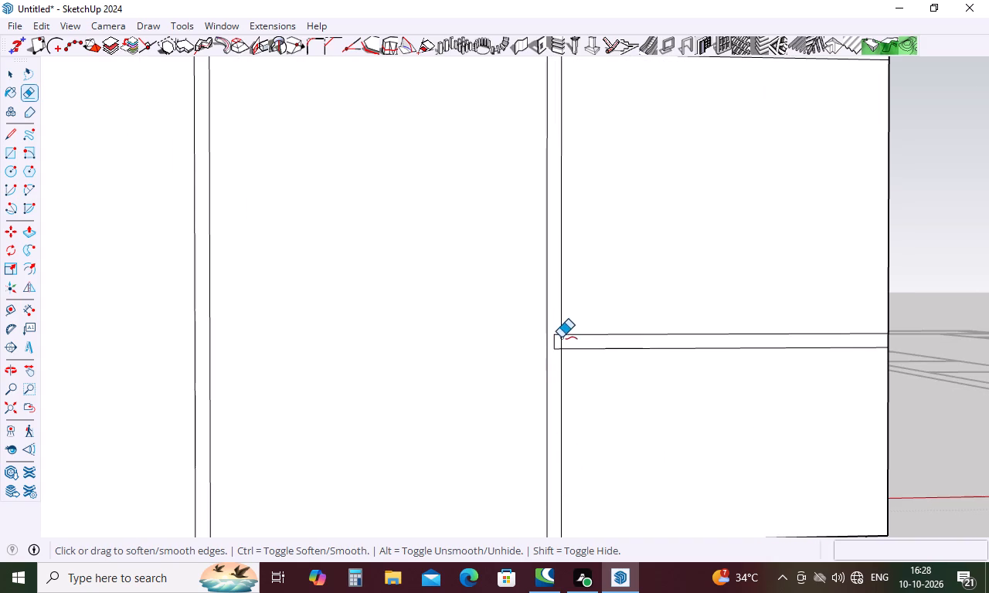
Erase the stub lines and crossing edge where the lowest compartment divider meets the tall unit's vertical gap.
click(557, 346)
scroll(556, 345, up, 11)
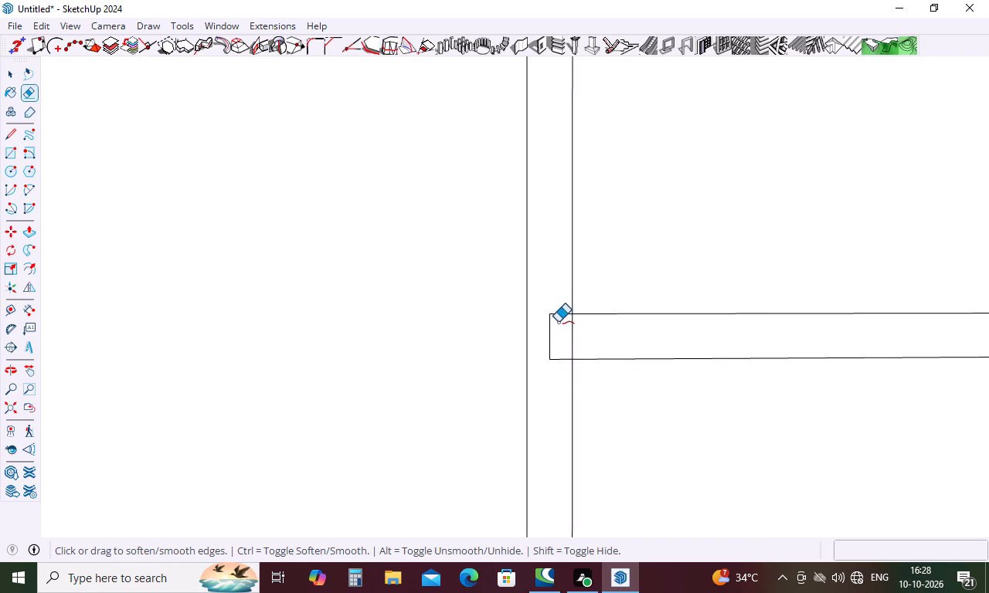
drag(560, 311, 560, 391)
click(553, 341)
scroll(539, 405, down, 6)
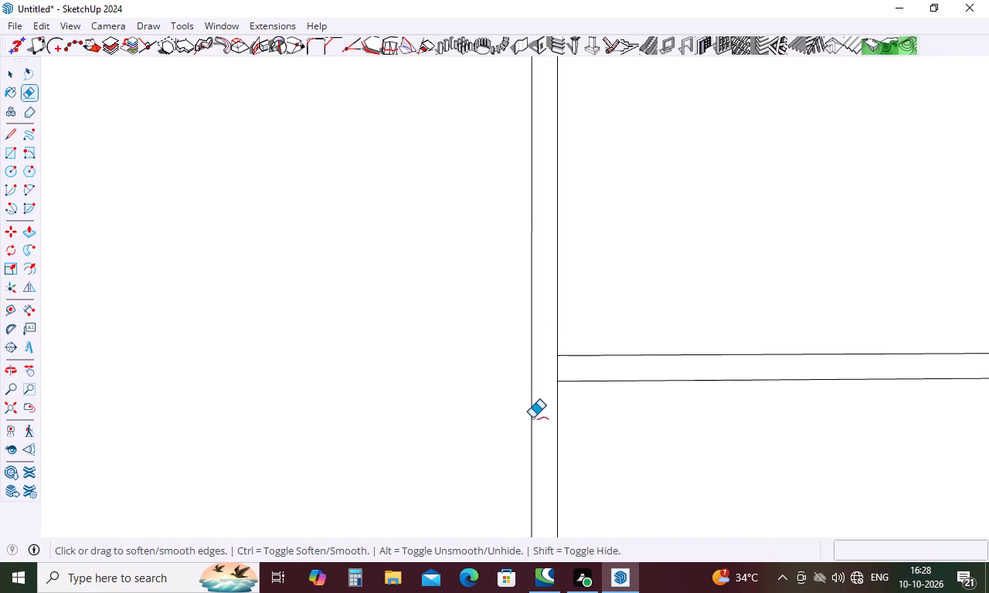
scroll(532, 418, down, 6)
scroll(550, 391, up, 11)
click(541, 392)
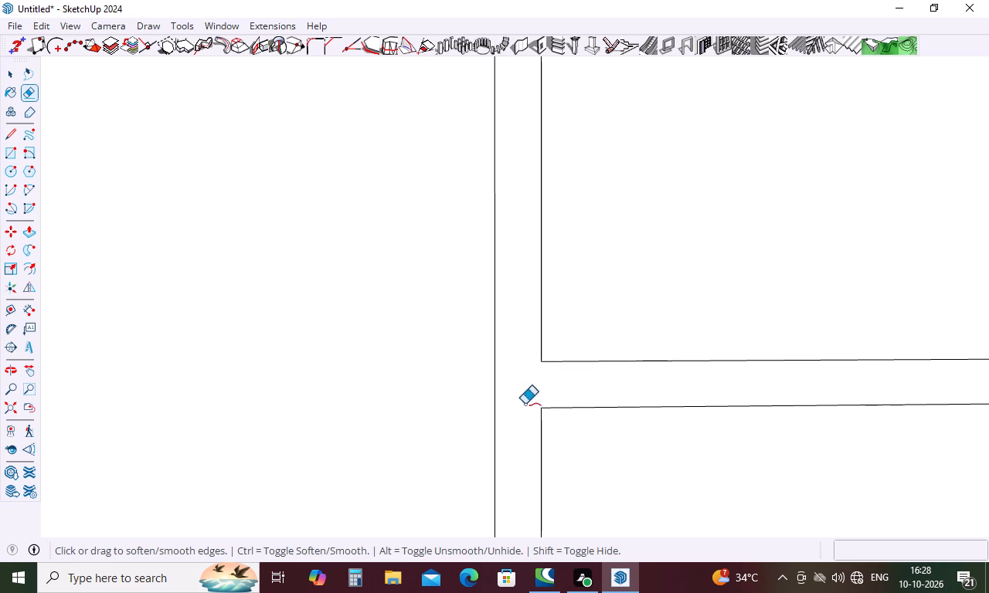
Erase the stub lines and crossing edges where the middle and top compartment dividers meet the tall unit's vertical gap.
scroll(510, 440, down, 6)
scroll(448, 394, down, 12)
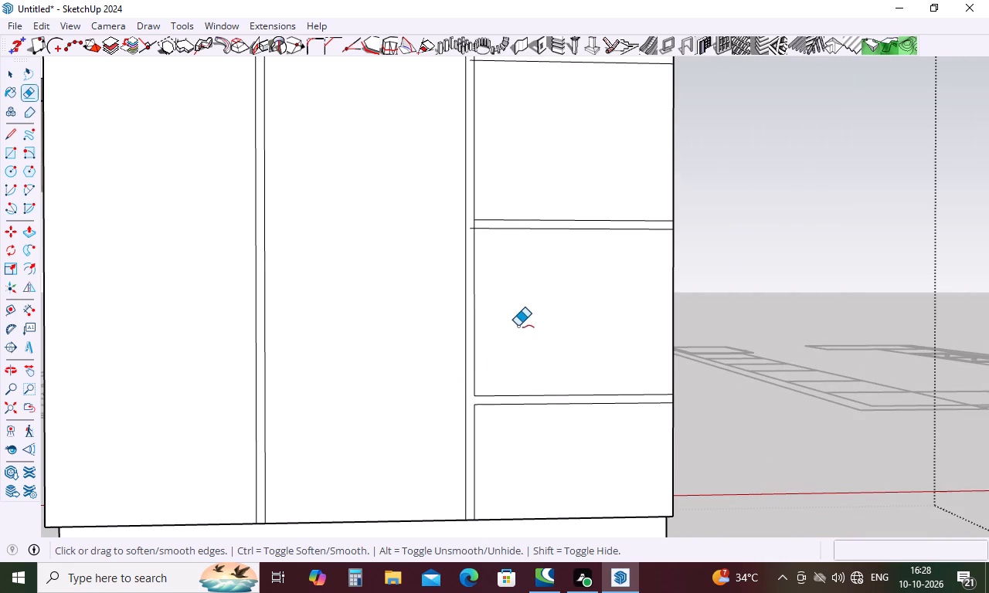
scroll(481, 212, up, 20)
scroll(481, 212, up, 4)
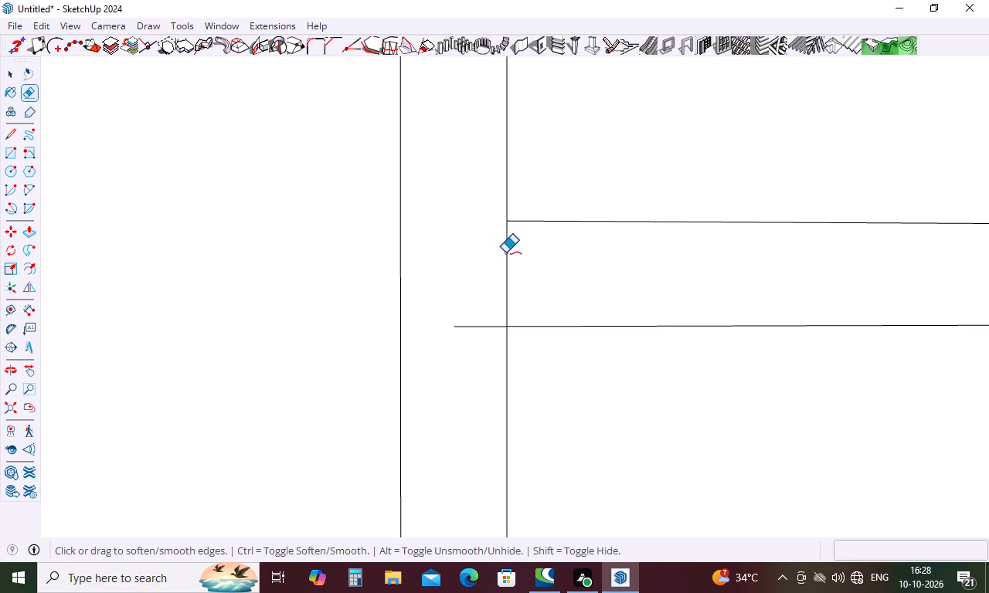
drag(509, 254, 469, 344)
scroll(460, 385, down, 19)
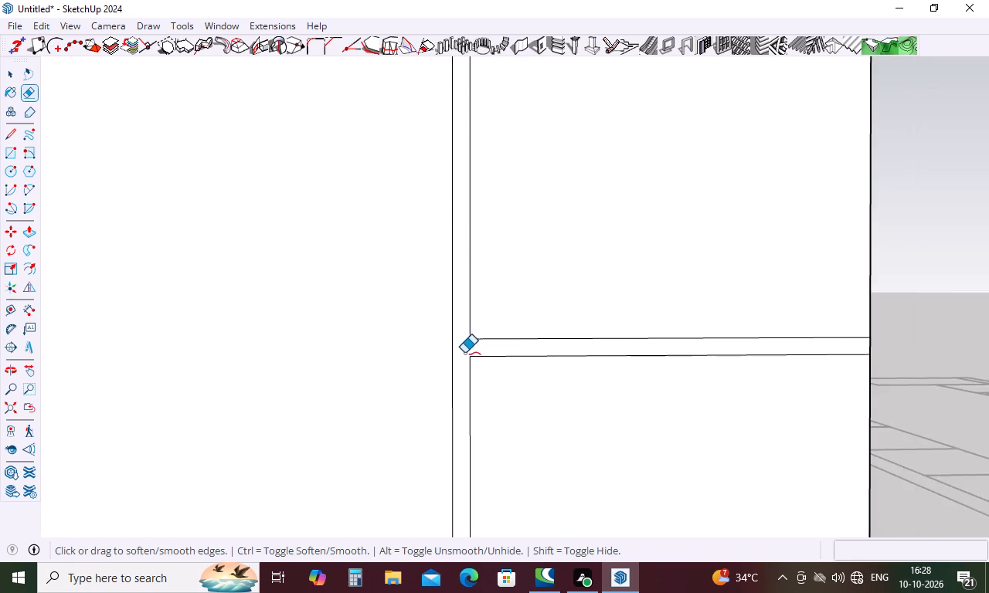
scroll(465, 351, down, 11)
scroll(471, 220, up, 12)
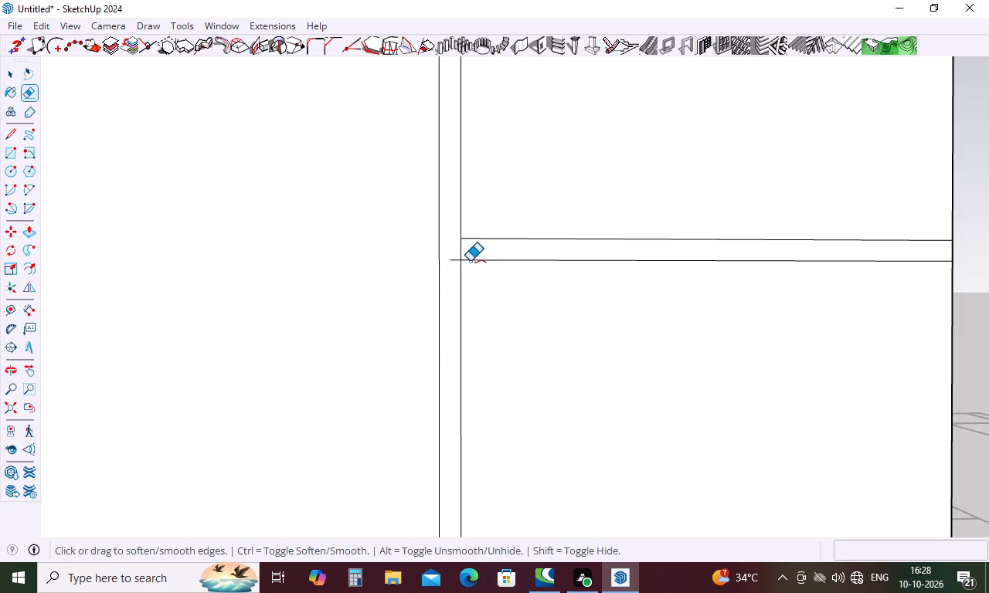
click(462, 255)
drag(457, 254, 452, 264)
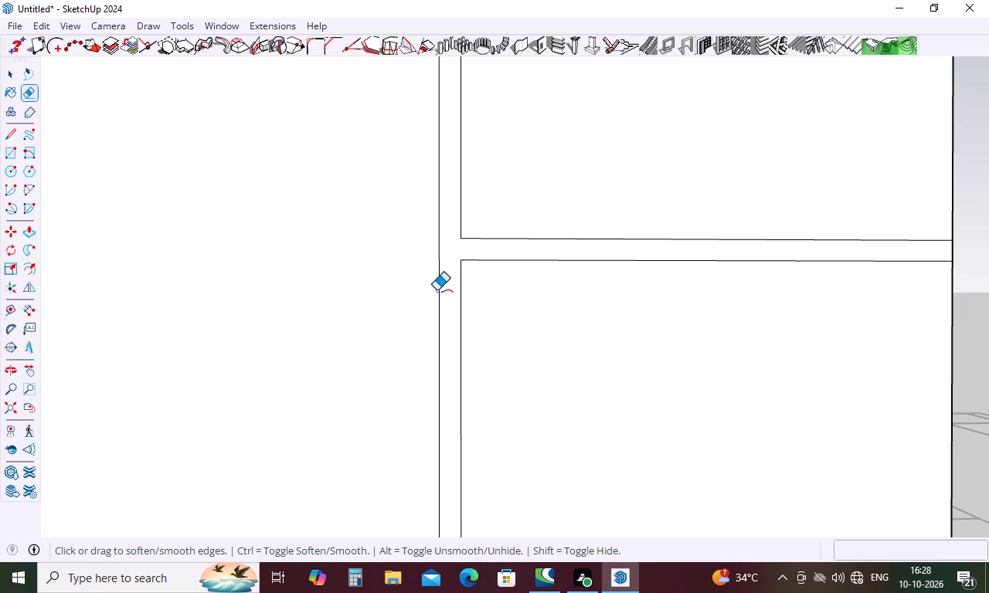
scroll(395, 287, down, 6)
scroll(641, 335, down, 12)
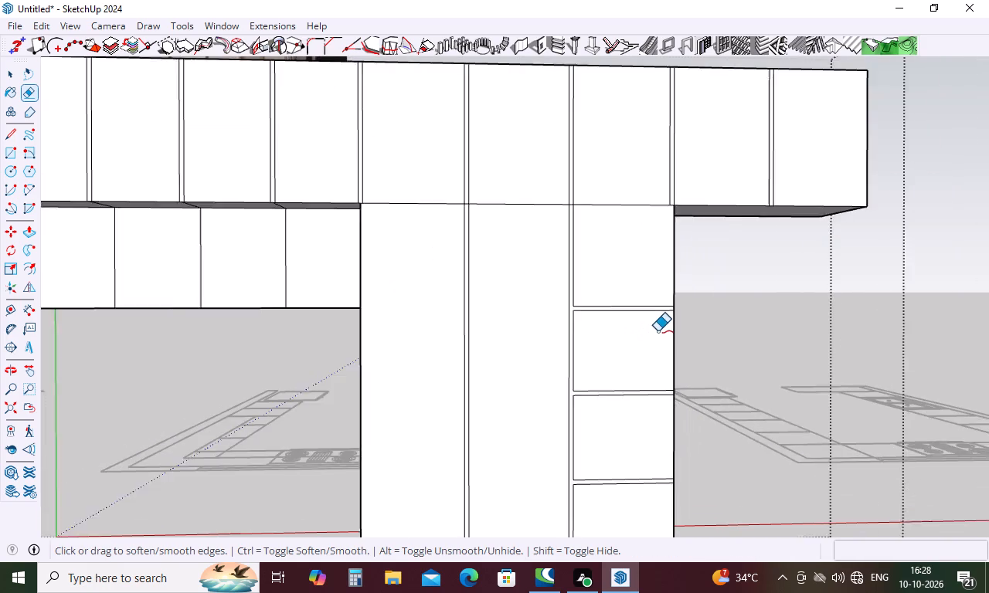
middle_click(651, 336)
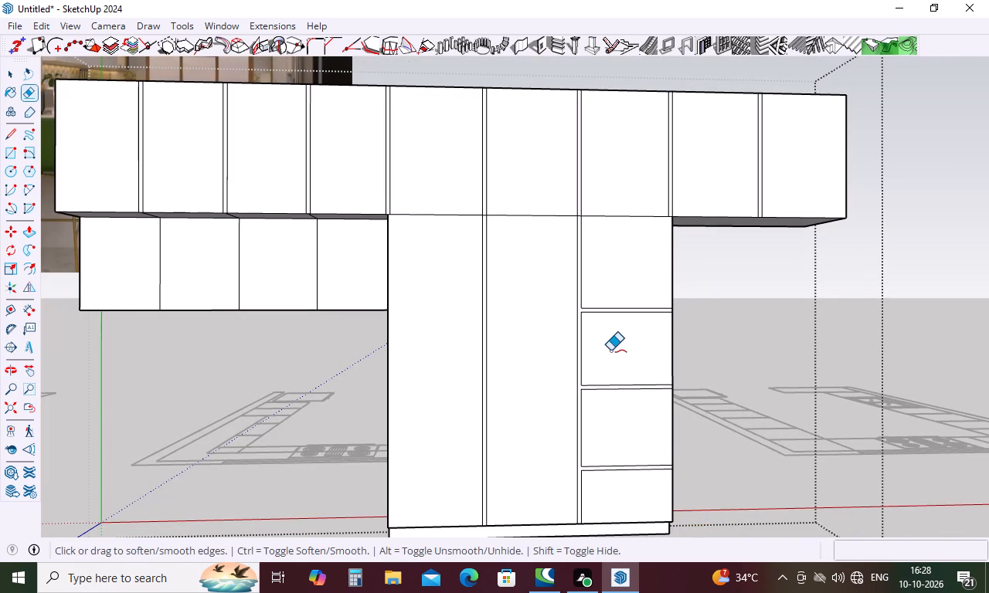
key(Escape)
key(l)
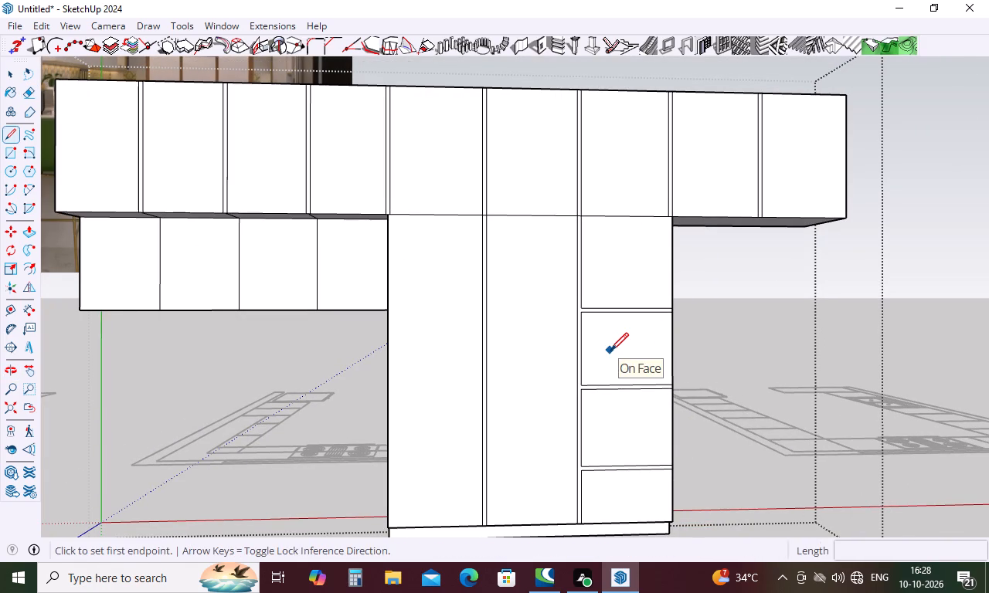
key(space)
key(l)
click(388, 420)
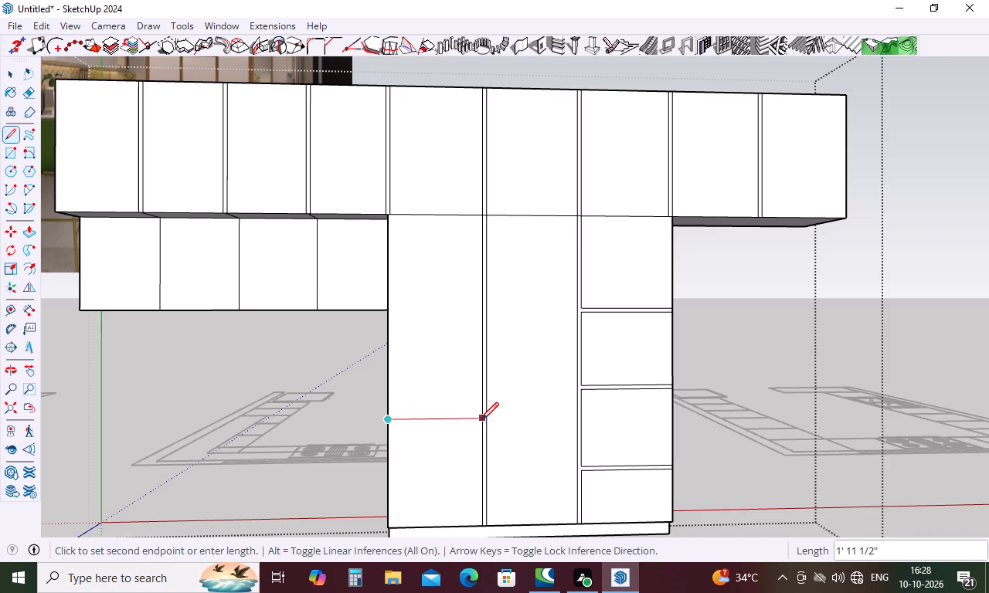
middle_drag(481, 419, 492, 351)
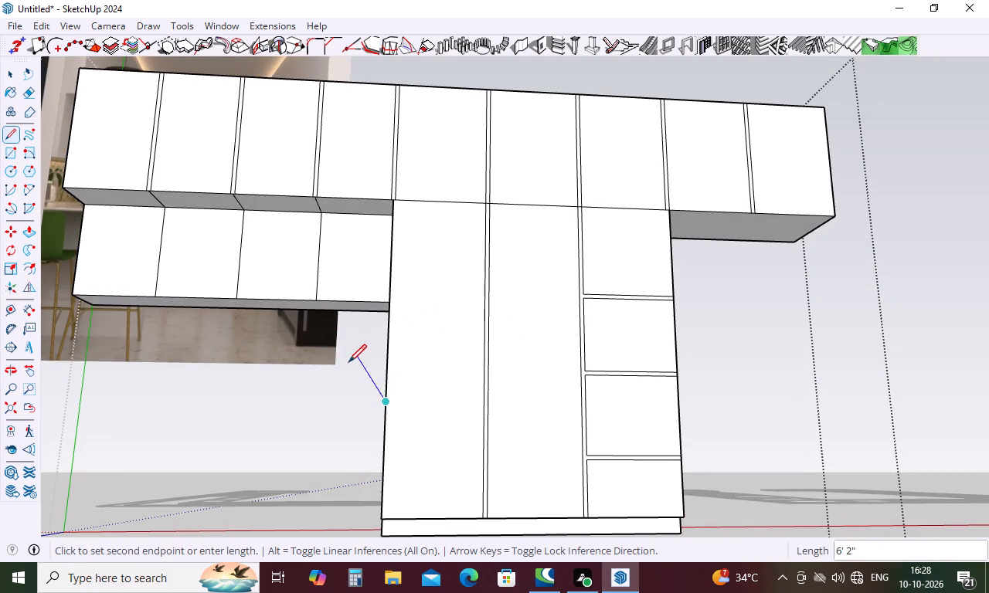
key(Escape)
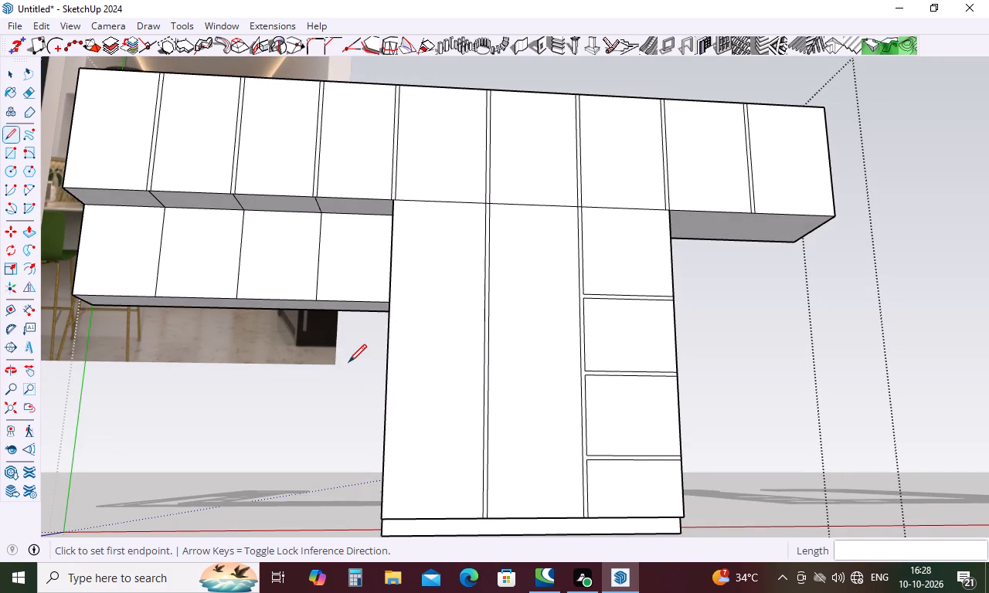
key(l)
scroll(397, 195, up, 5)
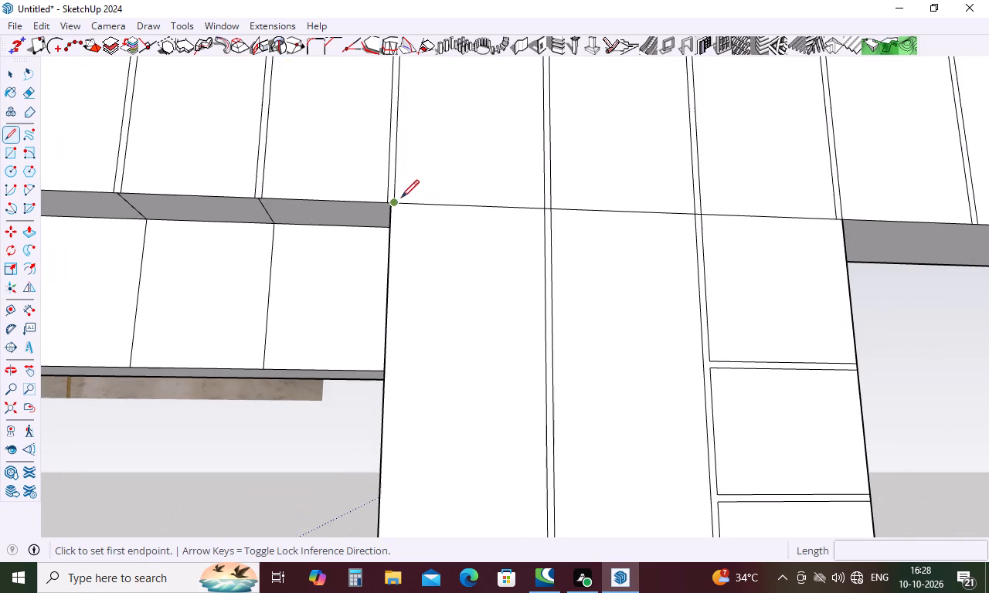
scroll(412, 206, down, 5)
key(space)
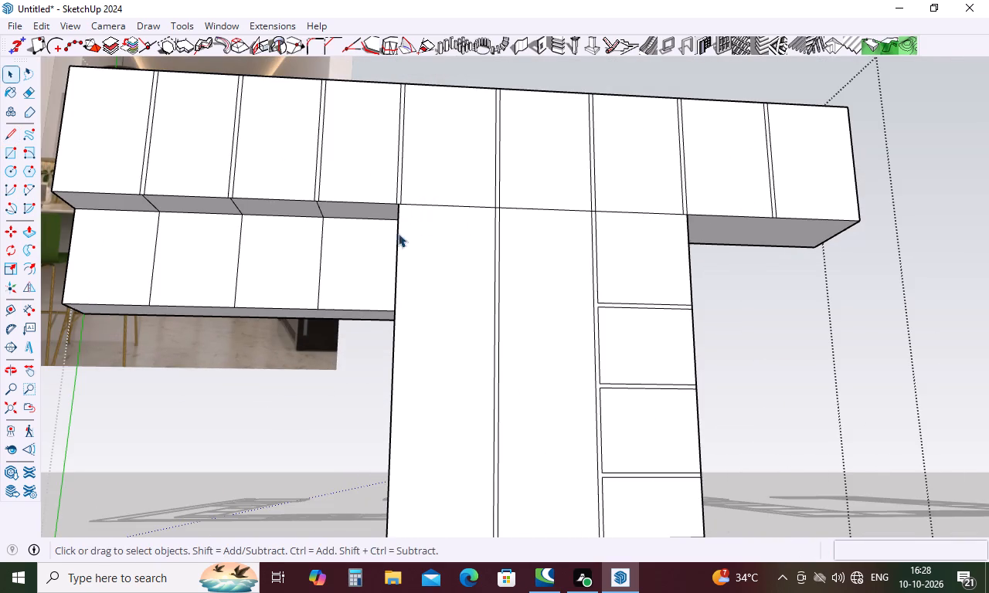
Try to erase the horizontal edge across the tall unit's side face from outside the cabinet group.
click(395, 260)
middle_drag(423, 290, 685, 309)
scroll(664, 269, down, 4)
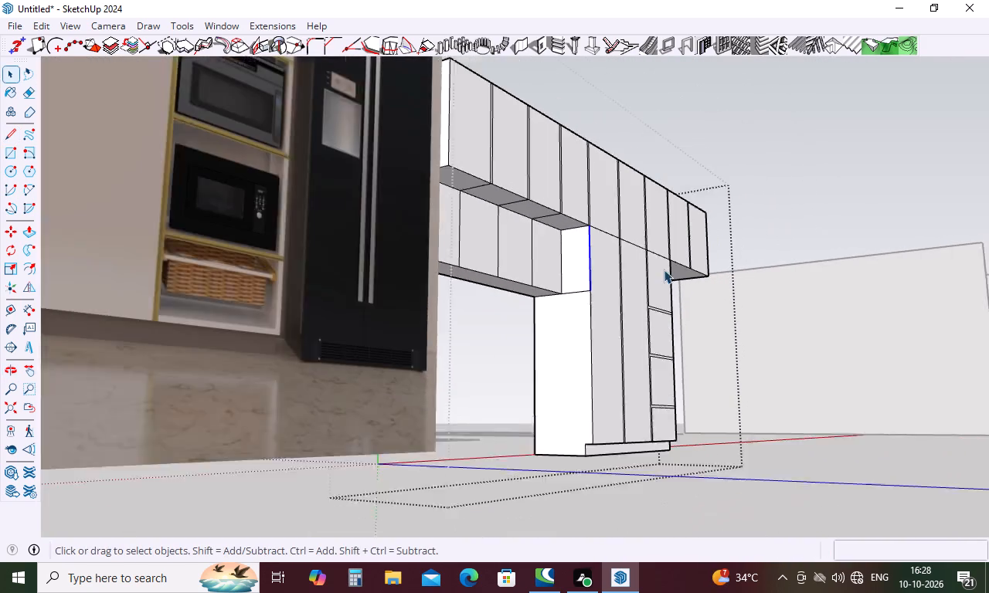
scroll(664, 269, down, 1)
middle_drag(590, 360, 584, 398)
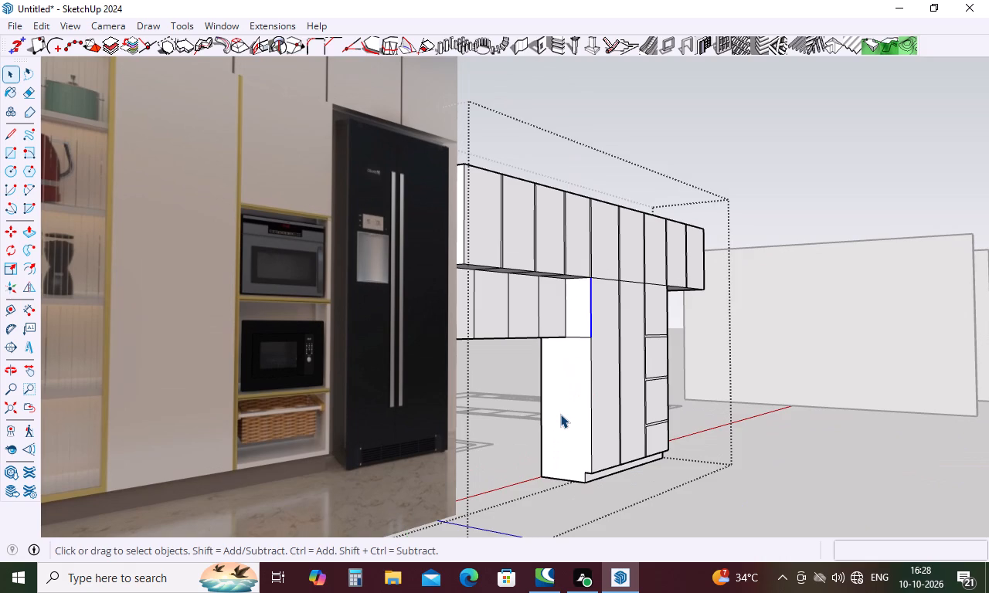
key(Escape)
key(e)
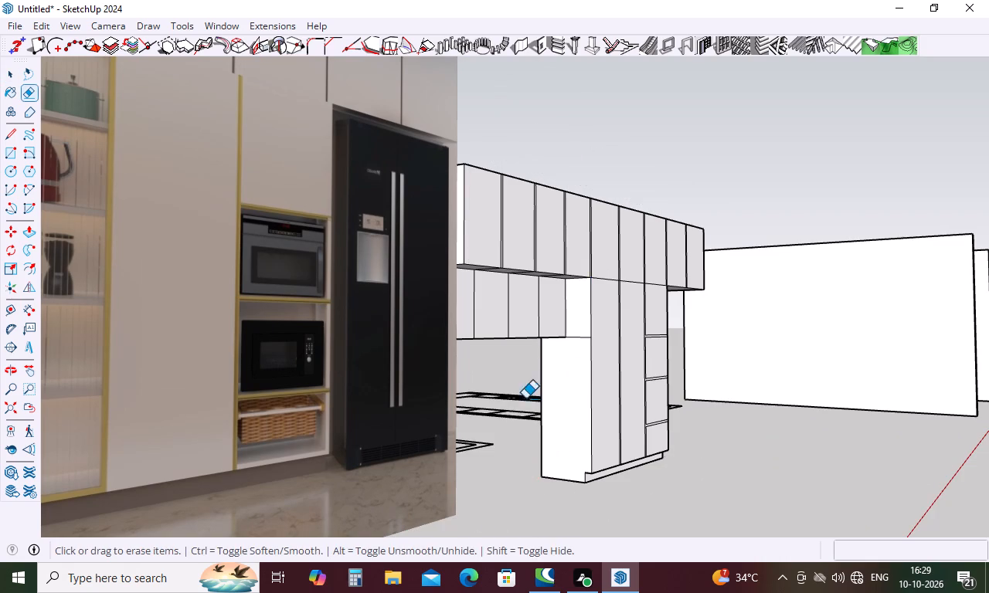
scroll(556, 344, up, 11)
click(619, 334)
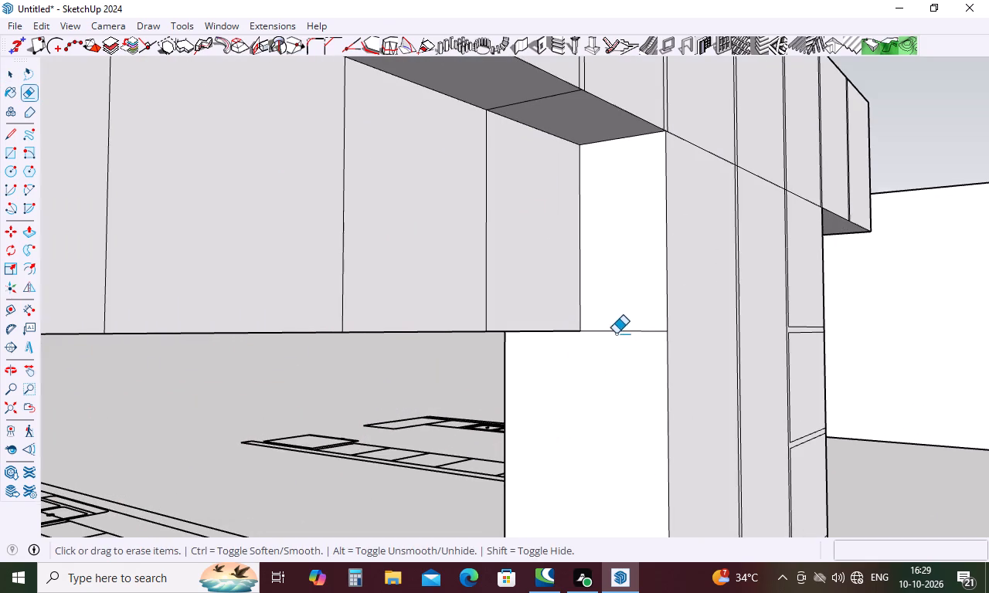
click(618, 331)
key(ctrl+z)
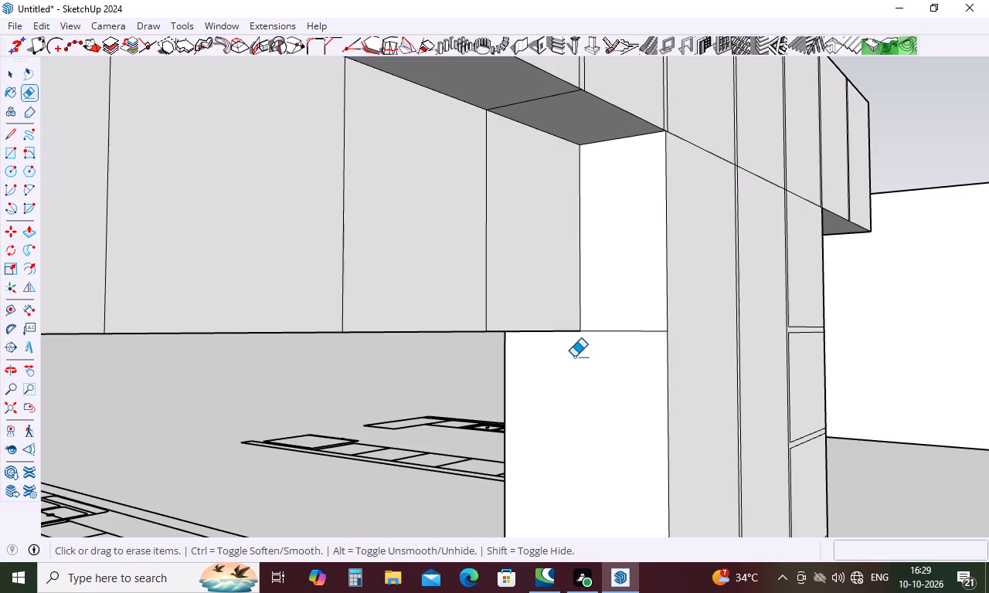
Inside the cabinet group, delete the horizontal edge across the tall unit's side face, level with the lower wall cabinets' underside.
key(space)
double_click(573, 357)
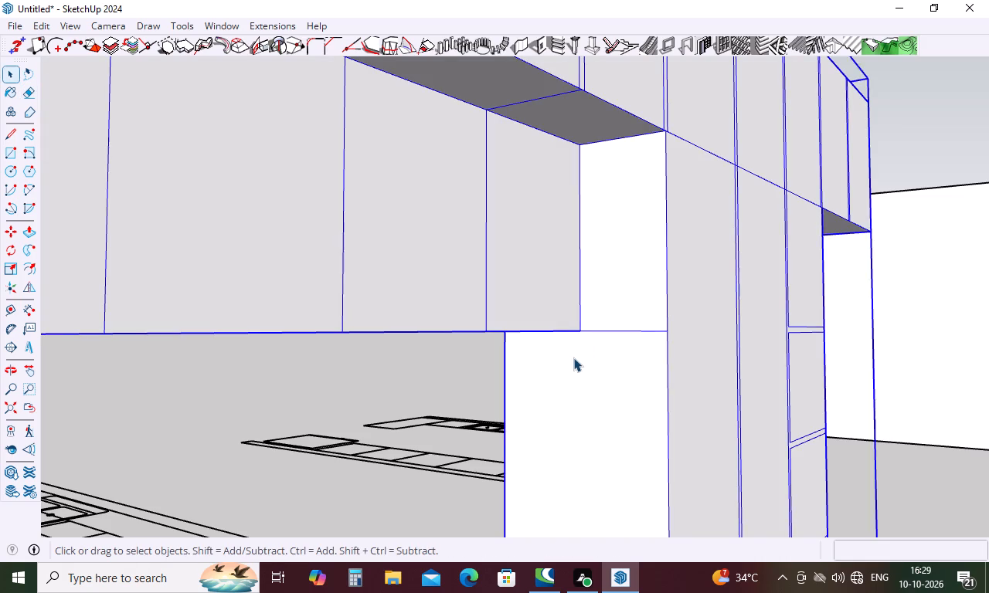
click(620, 328)
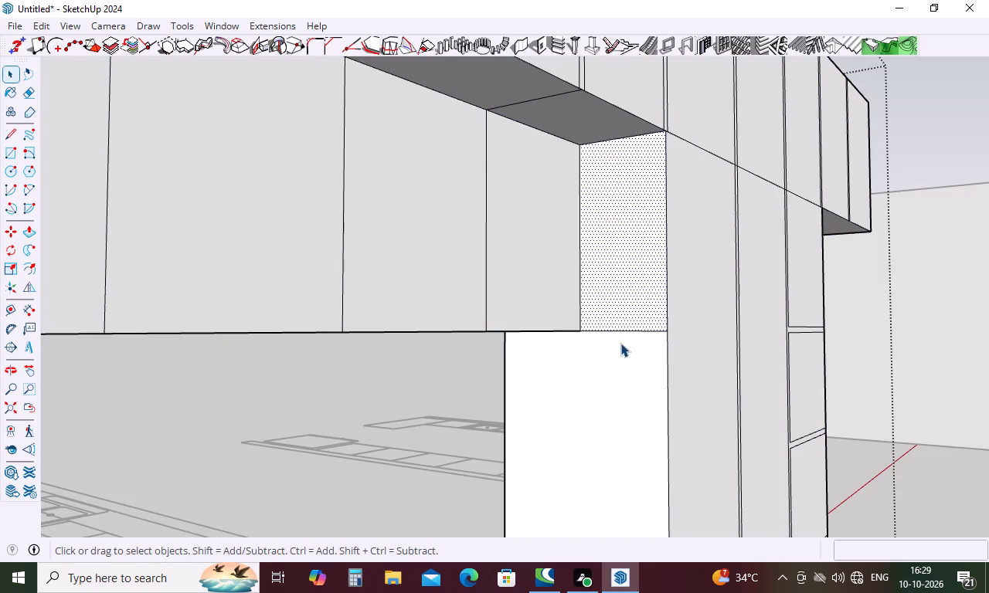
click(634, 330)
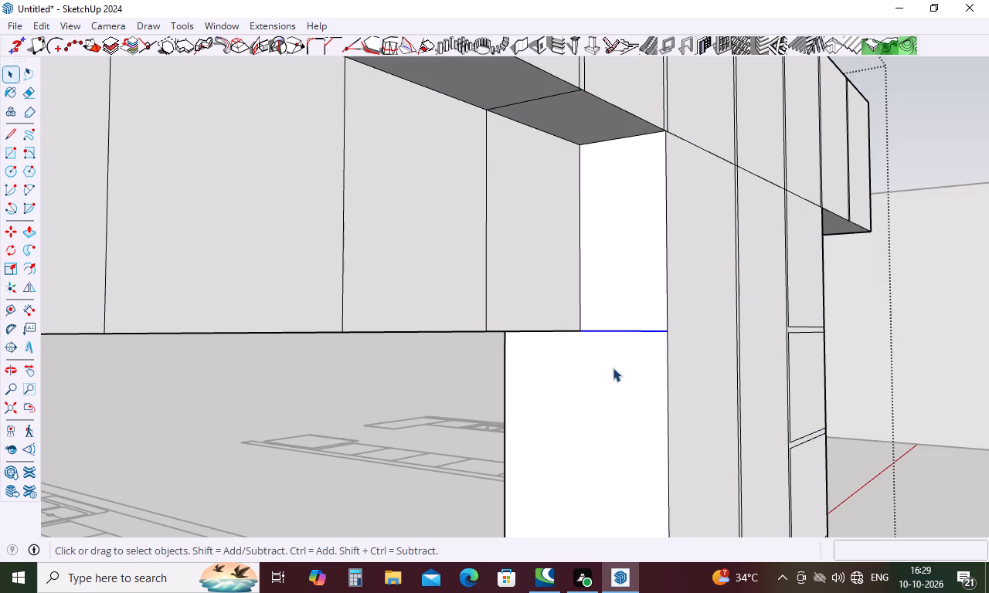
key(Delete)
scroll(710, 236, down, 5)
middle_drag(671, 218, 669, 217)
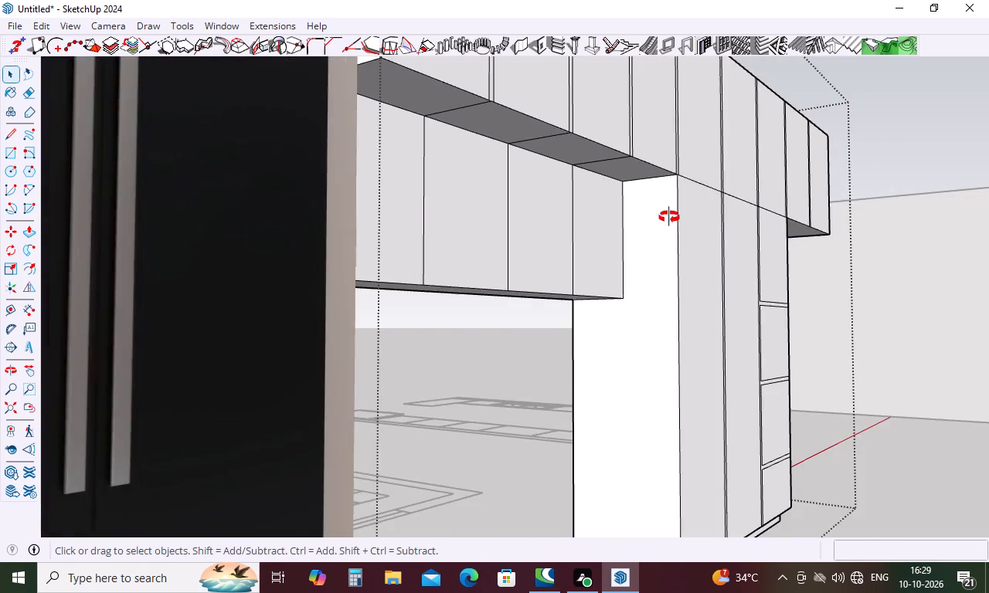
middle_drag(669, 217, 559, 204)
scroll(541, 199, down, 5)
middle_drag(588, 218, 515, 253)
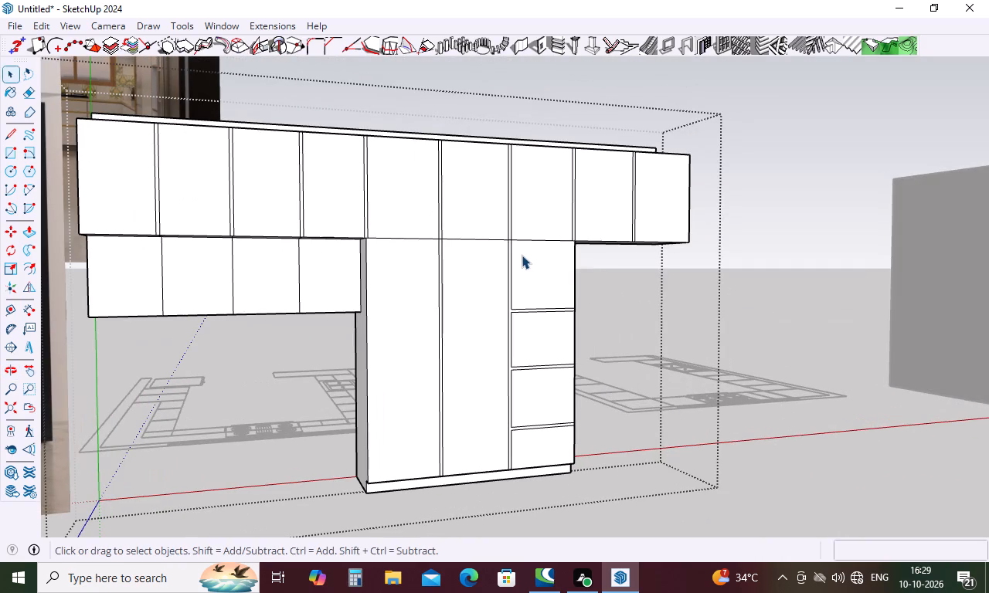
key(Escape)
Draw a horizontal line about 2' long across the tall unit's leftmost door, from its outer edge to the first vertical gap.
key(l)
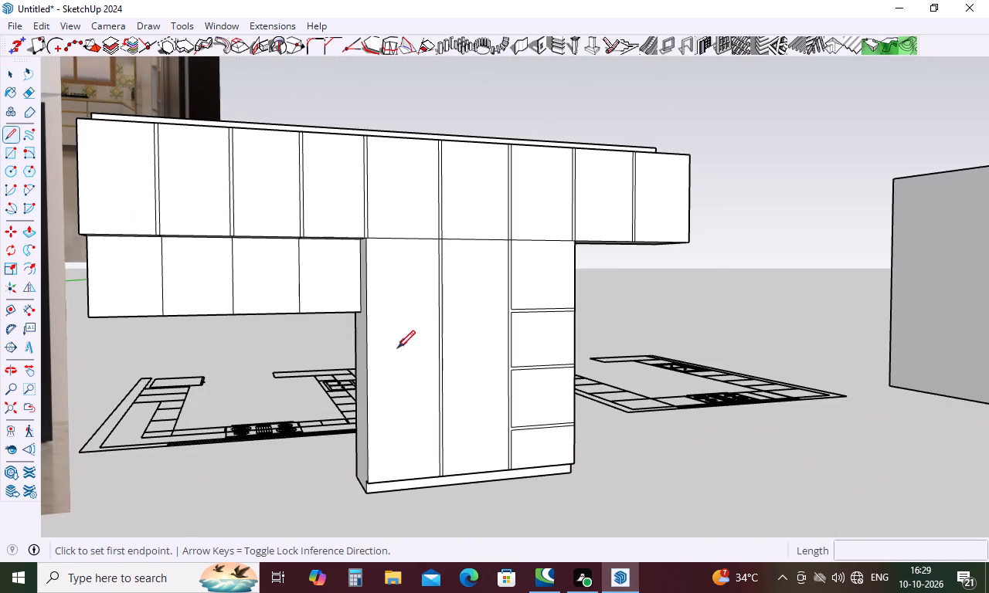
click(371, 362)
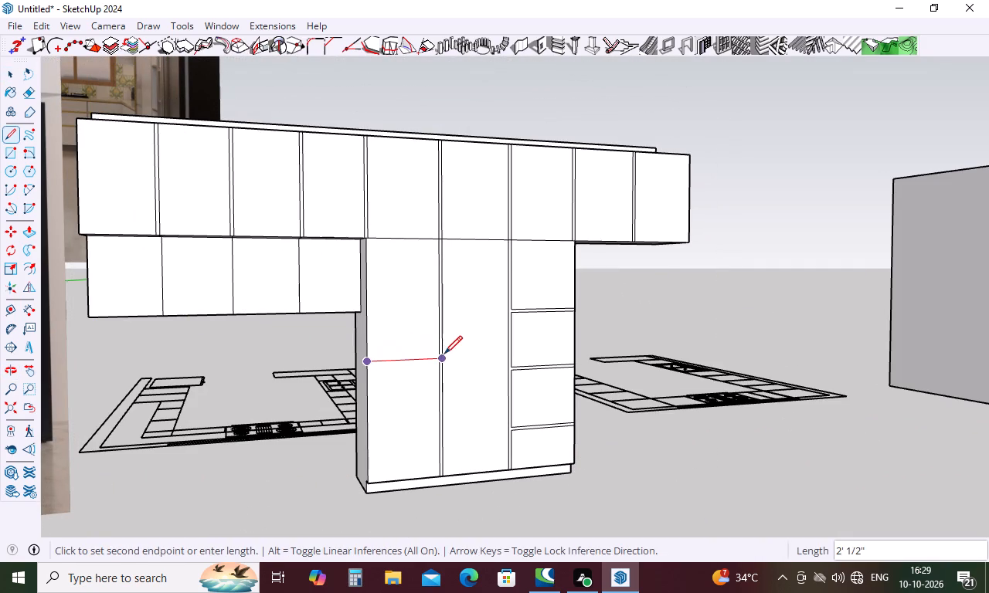
scroll(444, 353, up, 9)
click(431, 366)
scroll(428, 330, down, 2)
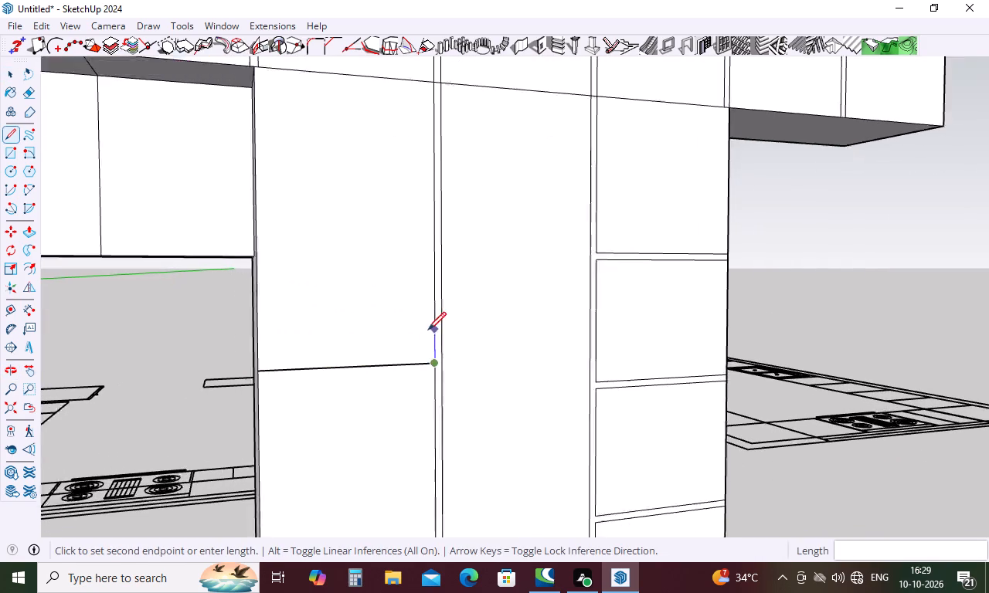
scroll(428, 330, down, 3)
key(space)
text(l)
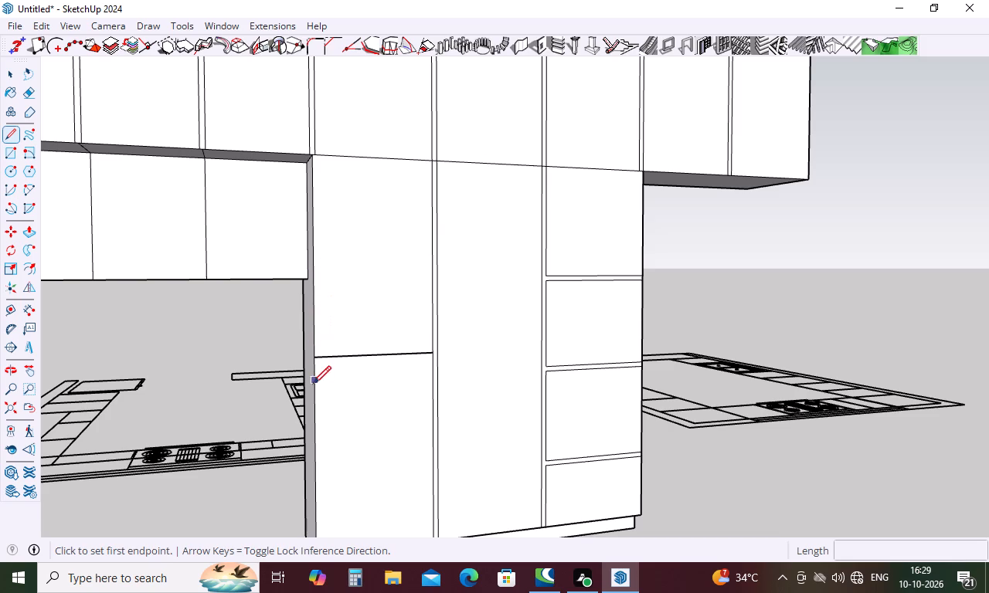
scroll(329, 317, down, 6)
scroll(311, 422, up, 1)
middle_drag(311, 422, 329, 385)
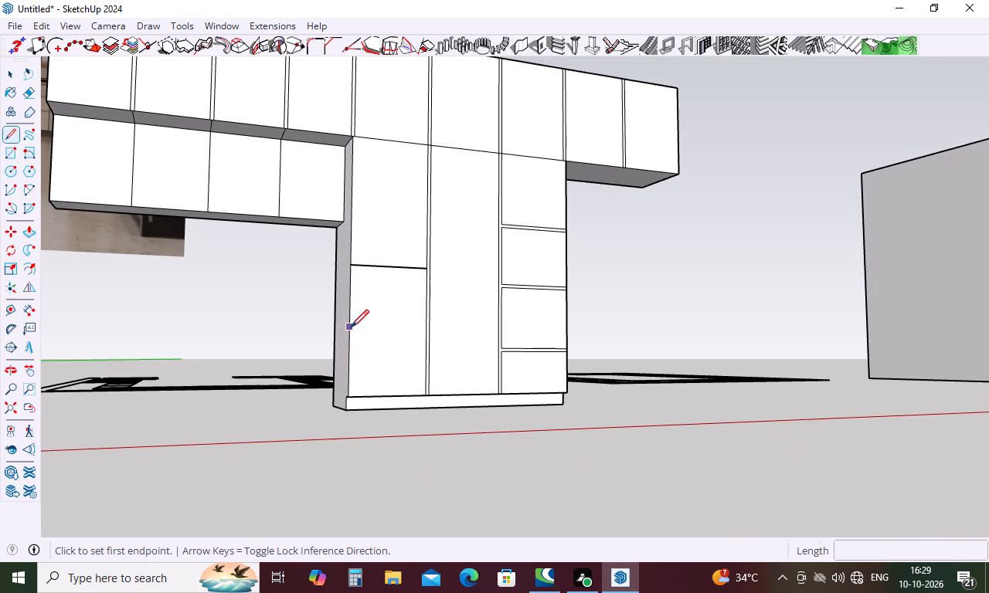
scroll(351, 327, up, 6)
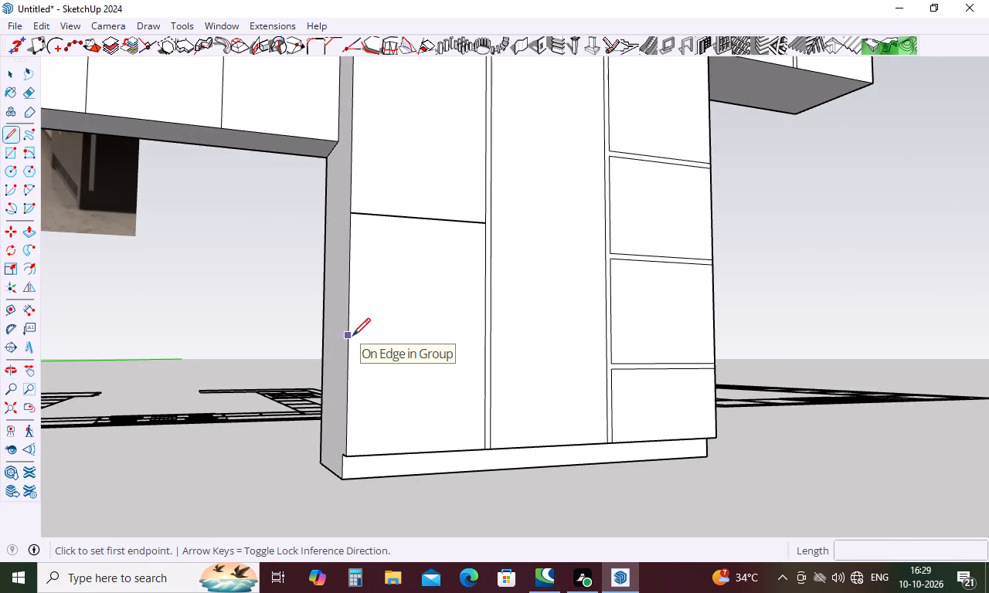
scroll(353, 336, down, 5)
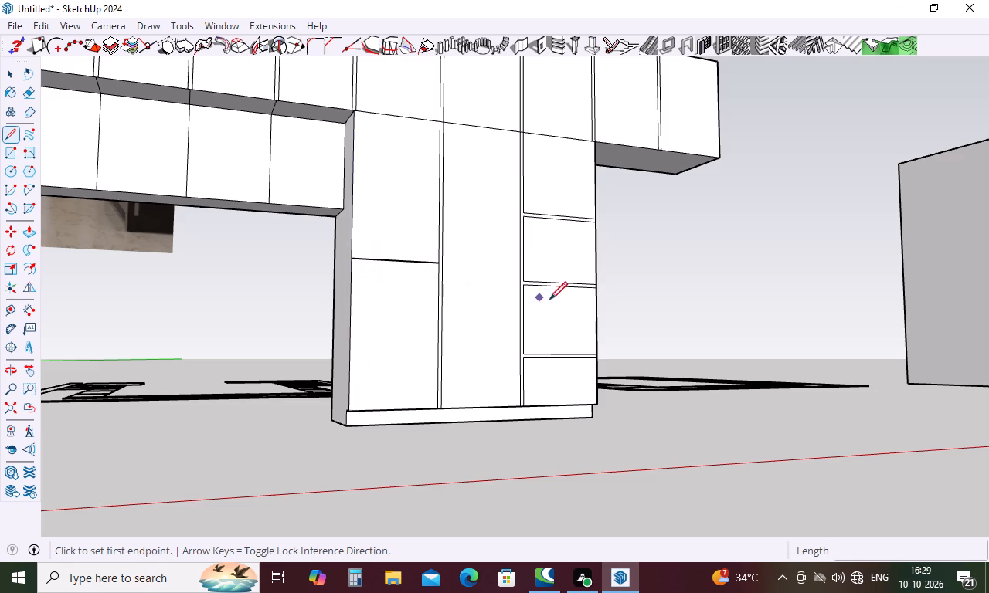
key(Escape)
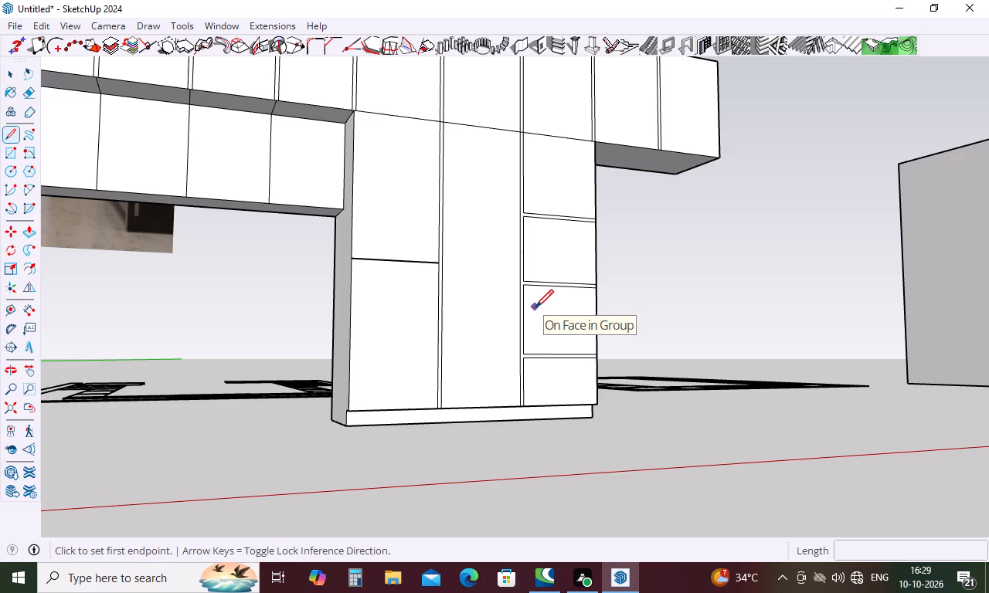
Measure the height of the tall unit's leftmost door from the top of the plinth to the upper cabinets' bottom edge.
click(28, 308)
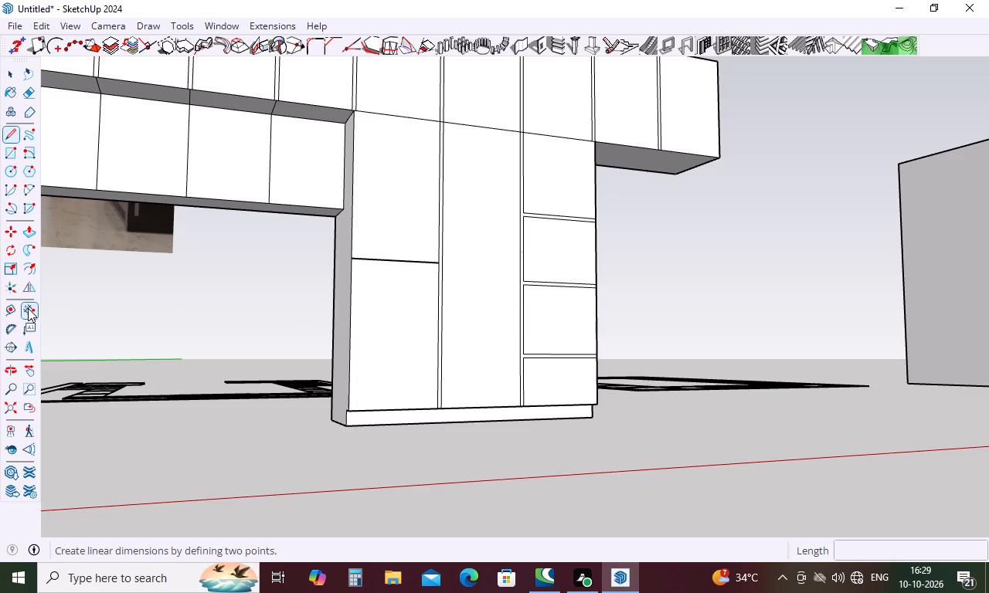
middle_drag(350, 398, 333, 506)
scroll(348, 404, down, 1)
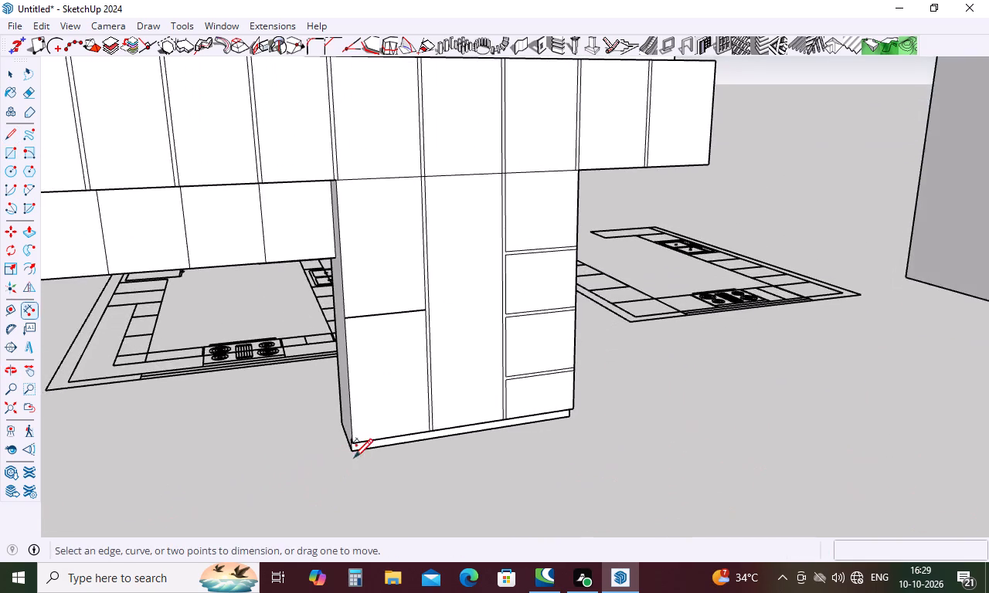
scroll(354, 451, up, 6)
click(353, 438)
scroll(346, 403, down, 6)
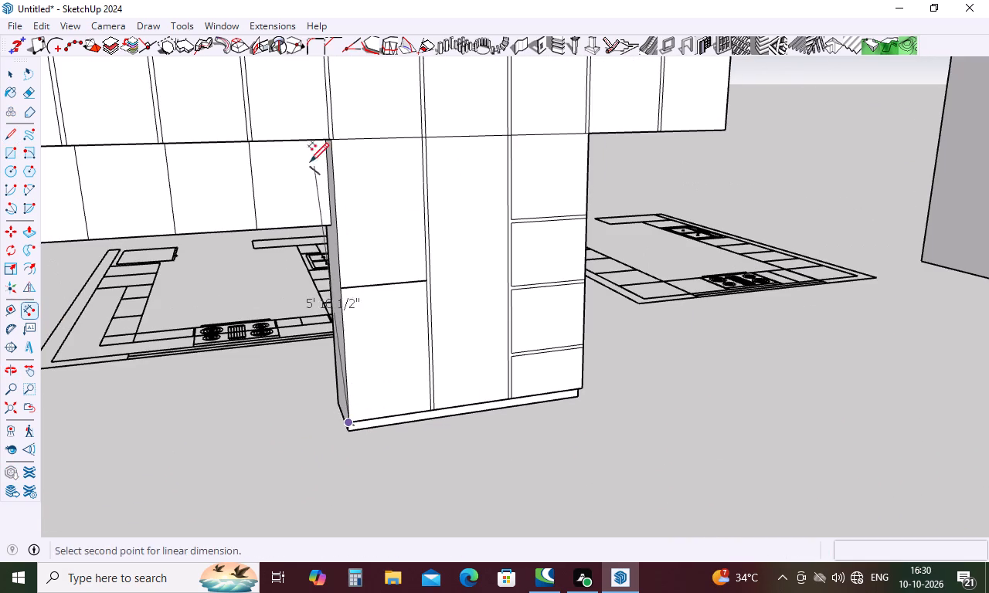
scroll(326, 140, up, 16)
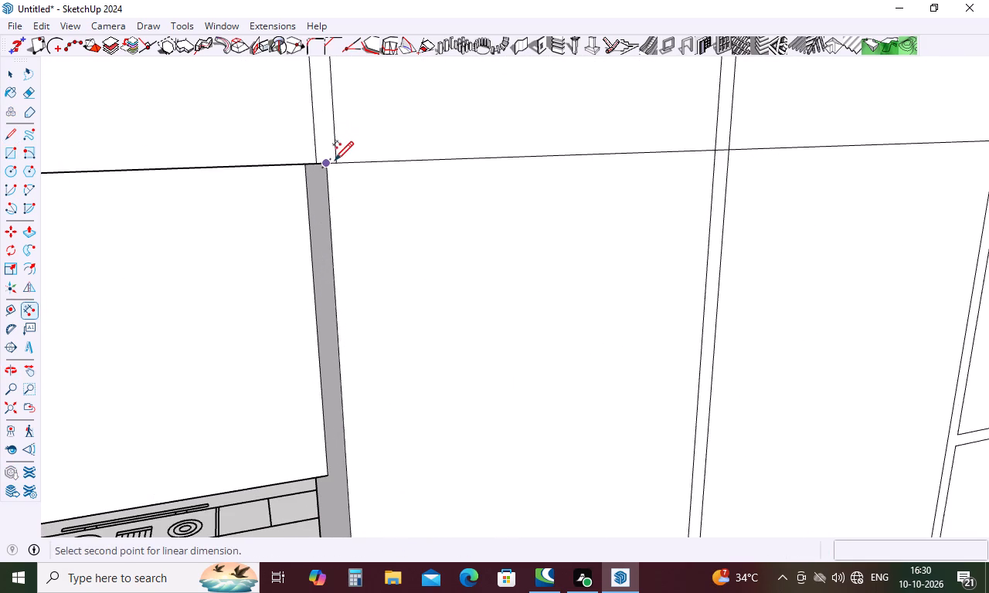
click(328, 164)
scroll(334, 163, down, 6)
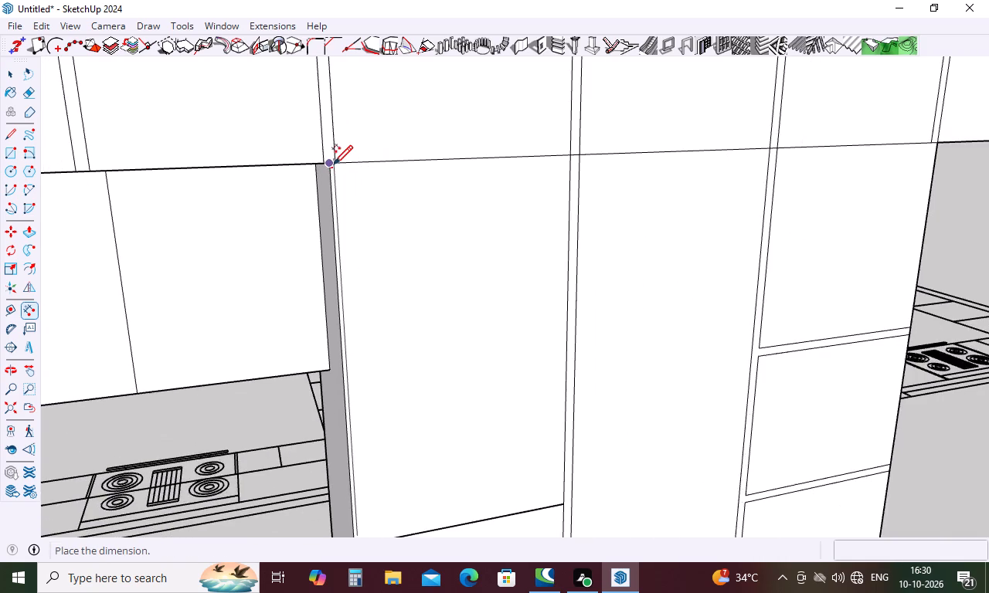
scroll(334, 163, down, 5)
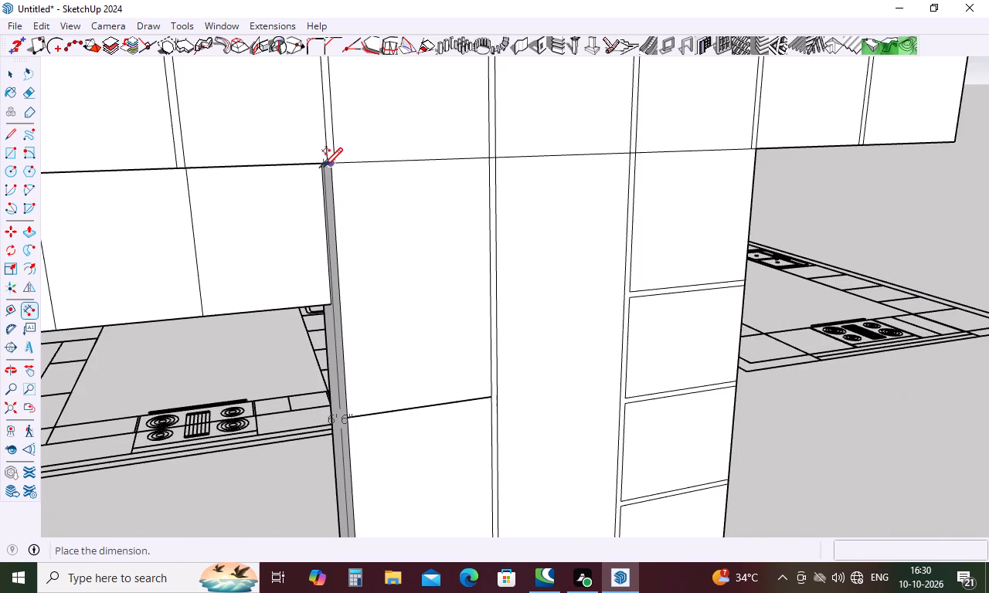
middle_drag(324, 165, 279, 123)
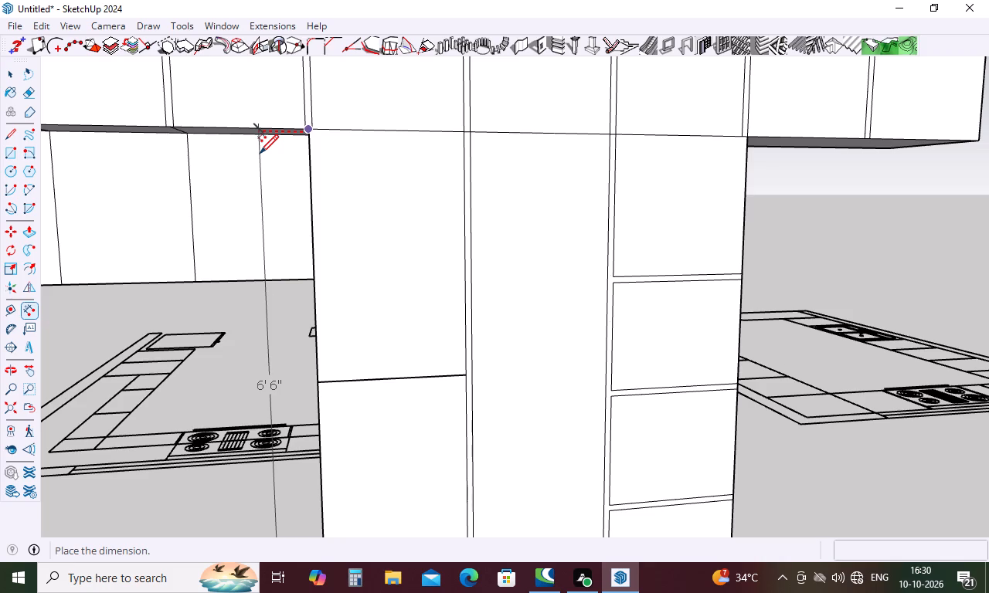
key(Escape)
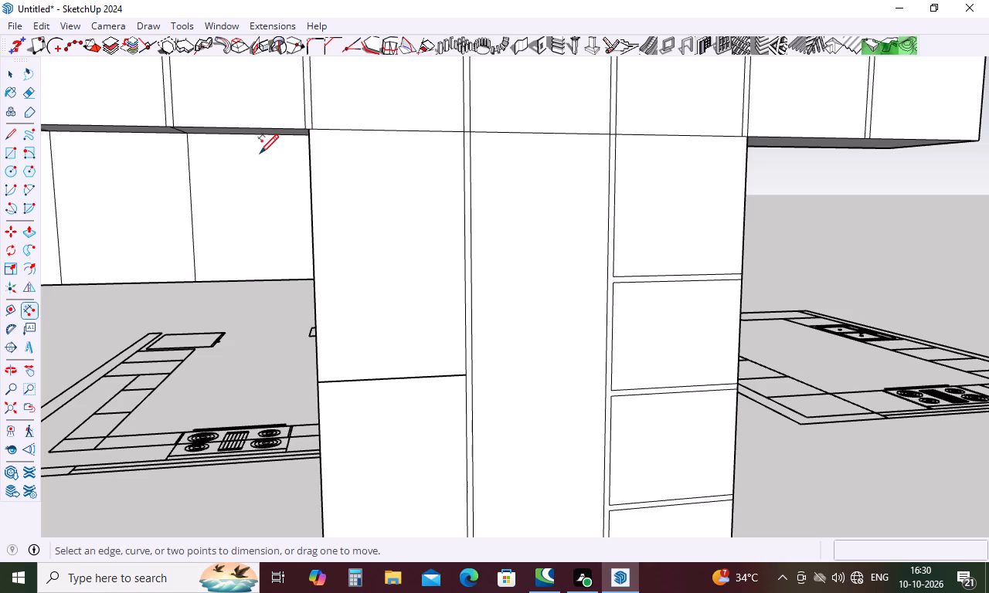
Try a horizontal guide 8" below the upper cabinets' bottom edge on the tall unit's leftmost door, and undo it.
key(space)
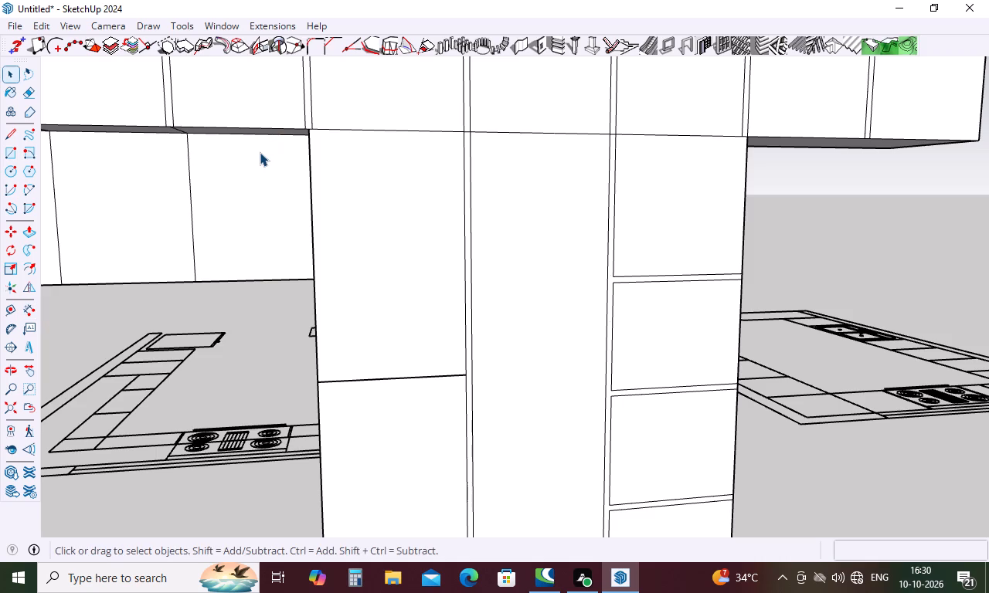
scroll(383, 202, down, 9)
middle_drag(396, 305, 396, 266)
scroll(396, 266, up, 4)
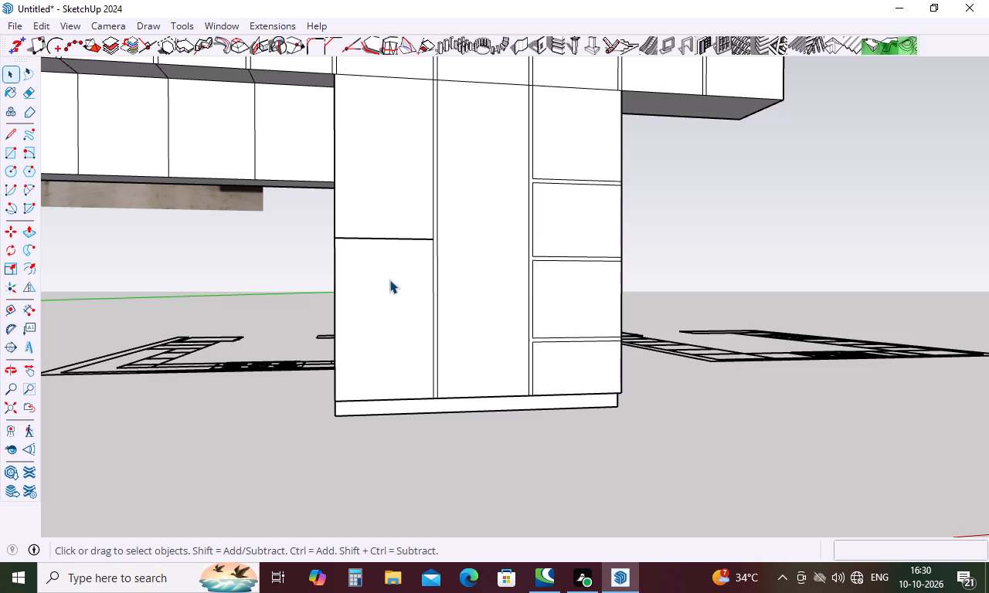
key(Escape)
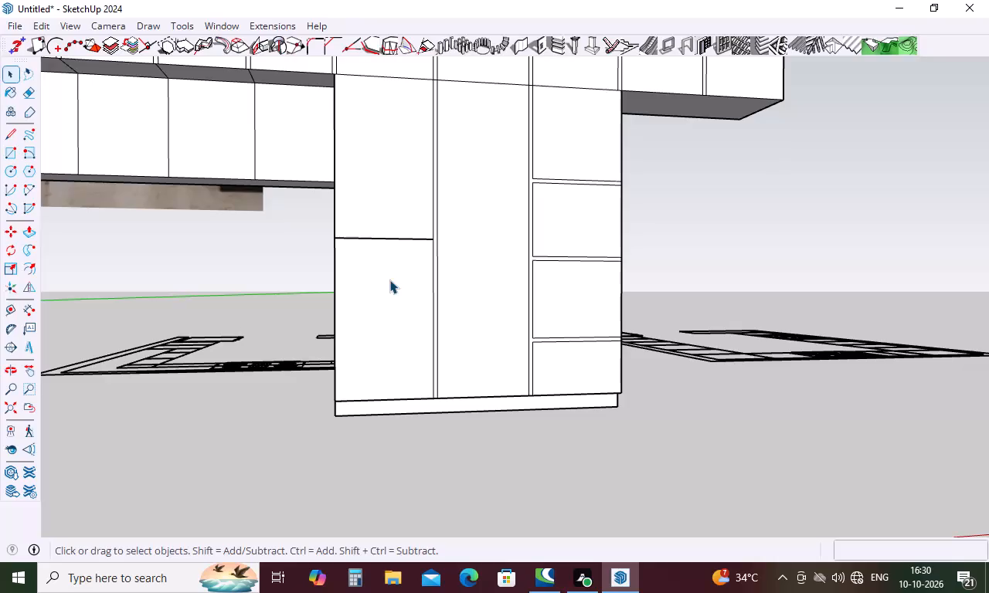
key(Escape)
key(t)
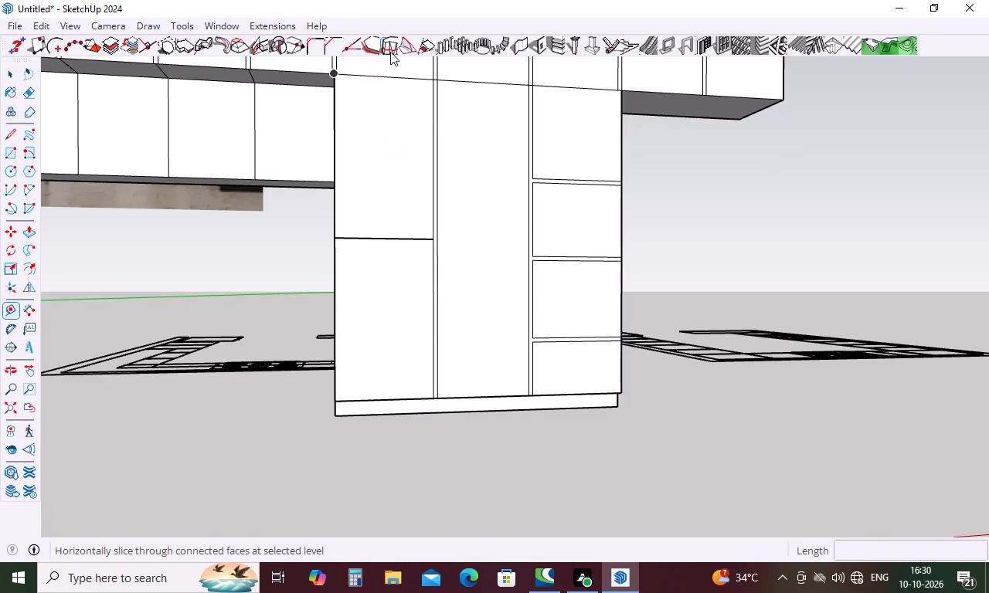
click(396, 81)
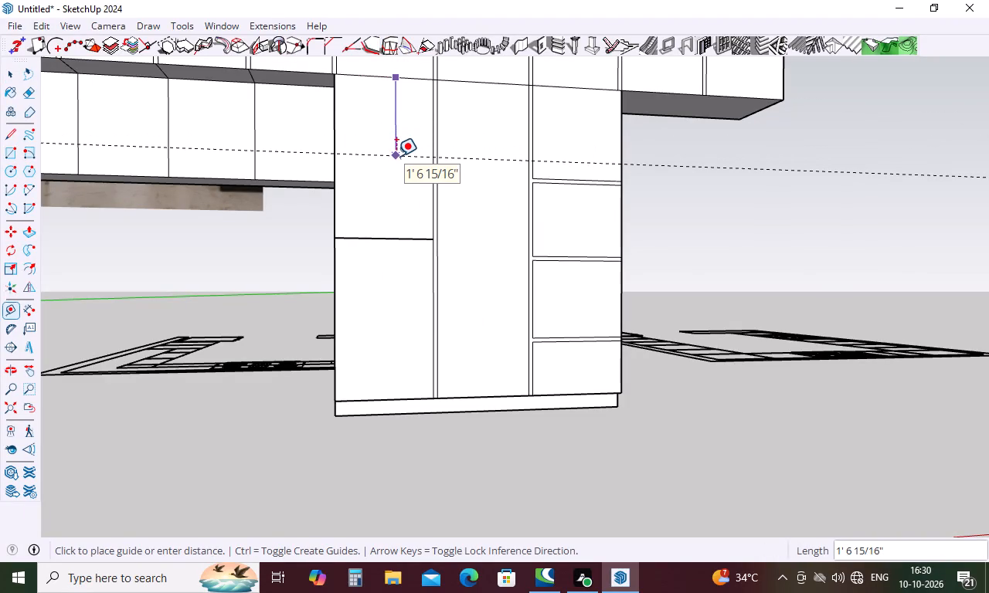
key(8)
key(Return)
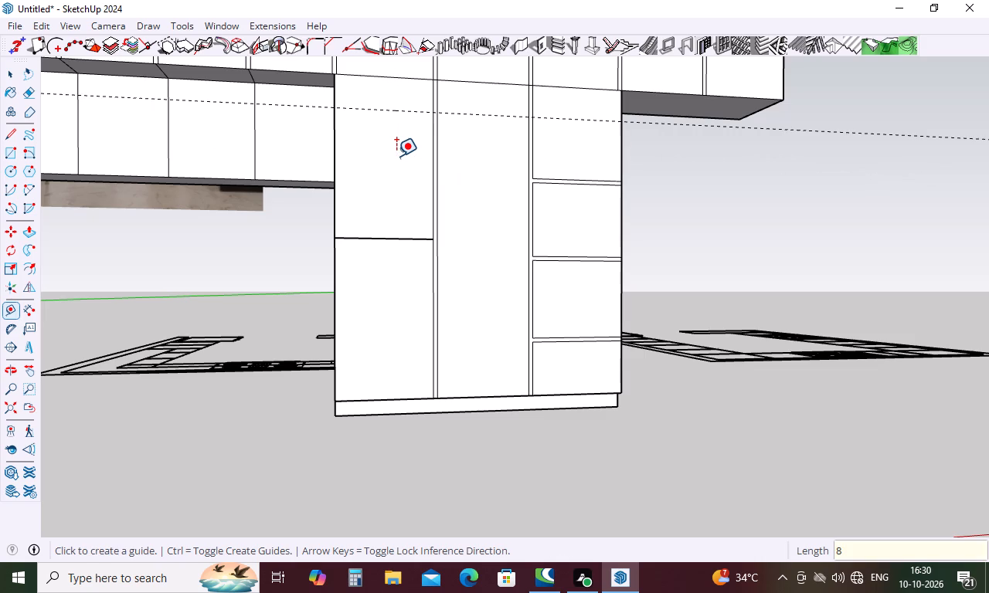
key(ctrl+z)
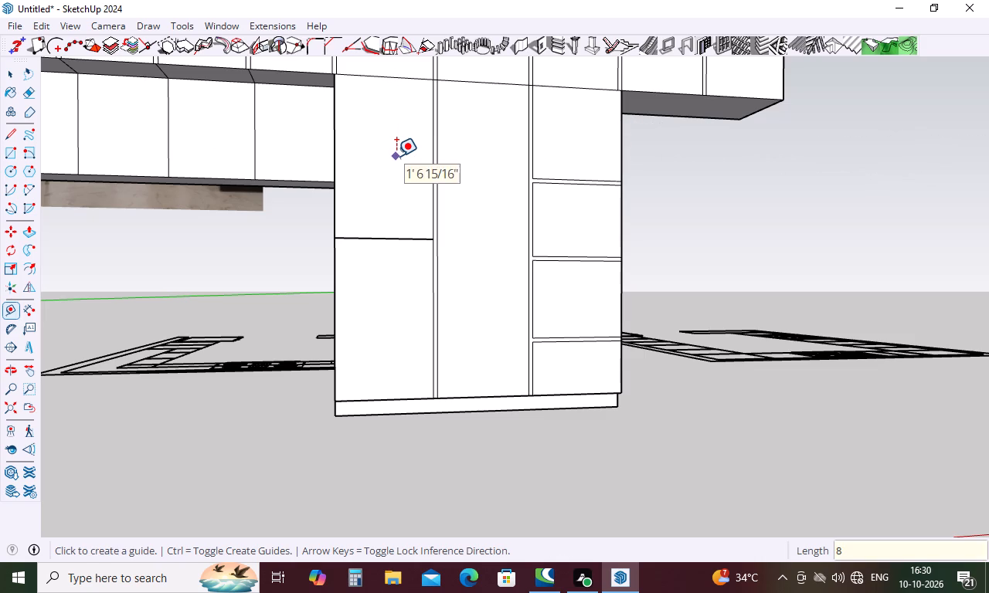
Place four horizontal guides down the tall unit's front, spaced 16" apart starting from the upper cabinets' bottom edge.
click(404, 77)
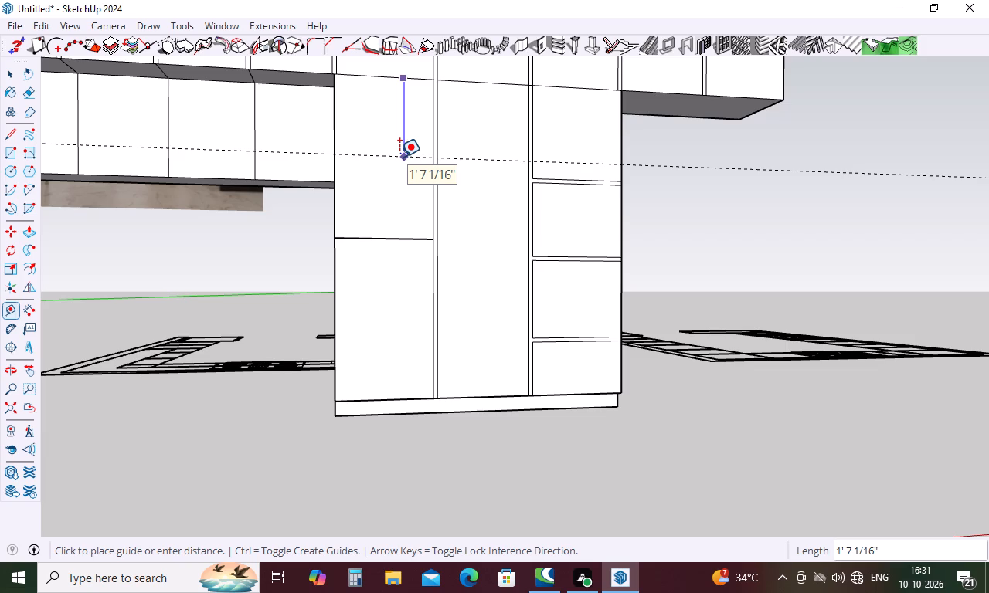
key(1)
key(6)
key(Return)
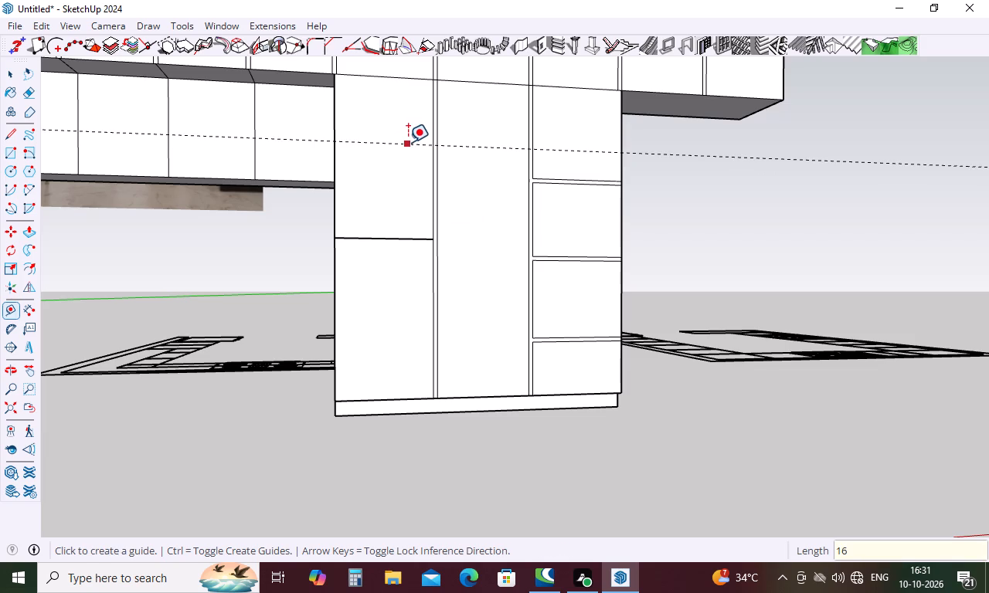
click(408, 142)
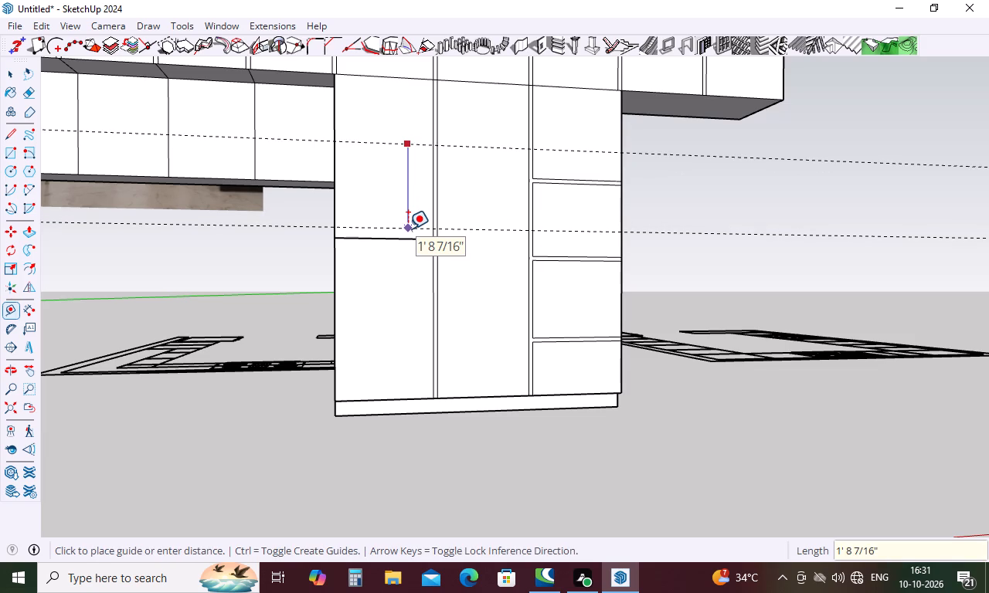
text(16)
key(Return)
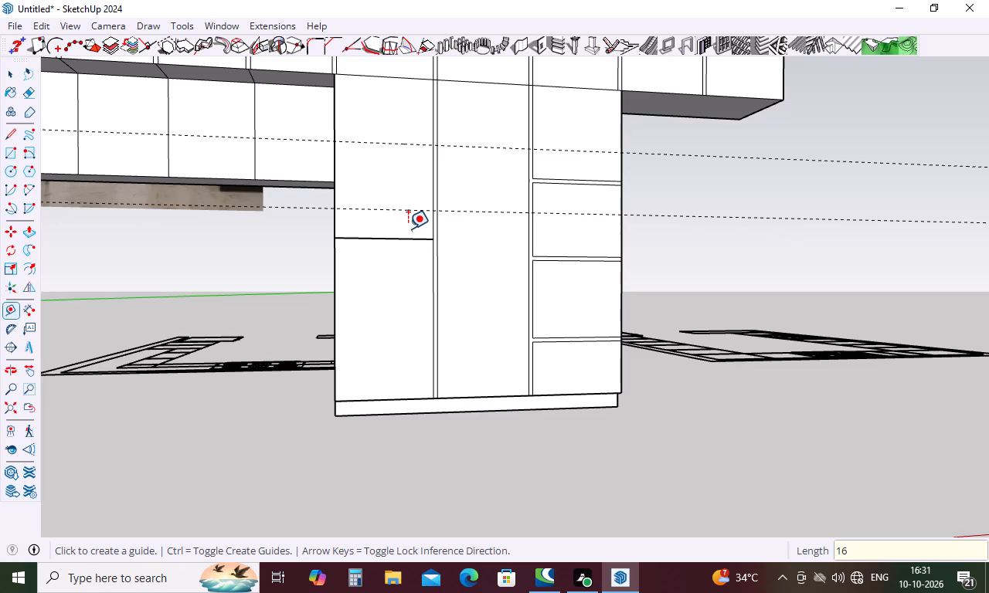
click(420, 210)
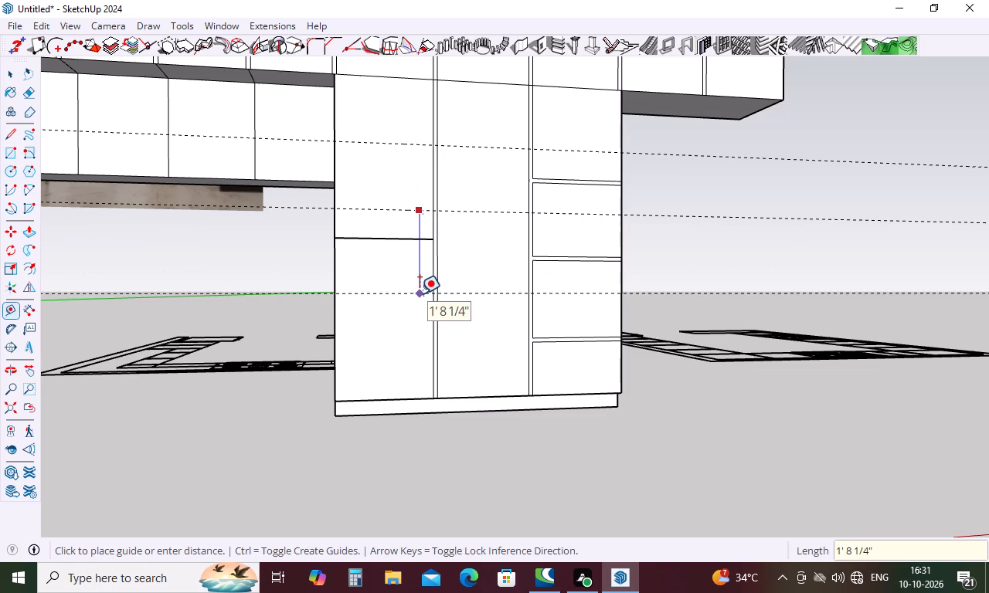
text(16)
key(Return)
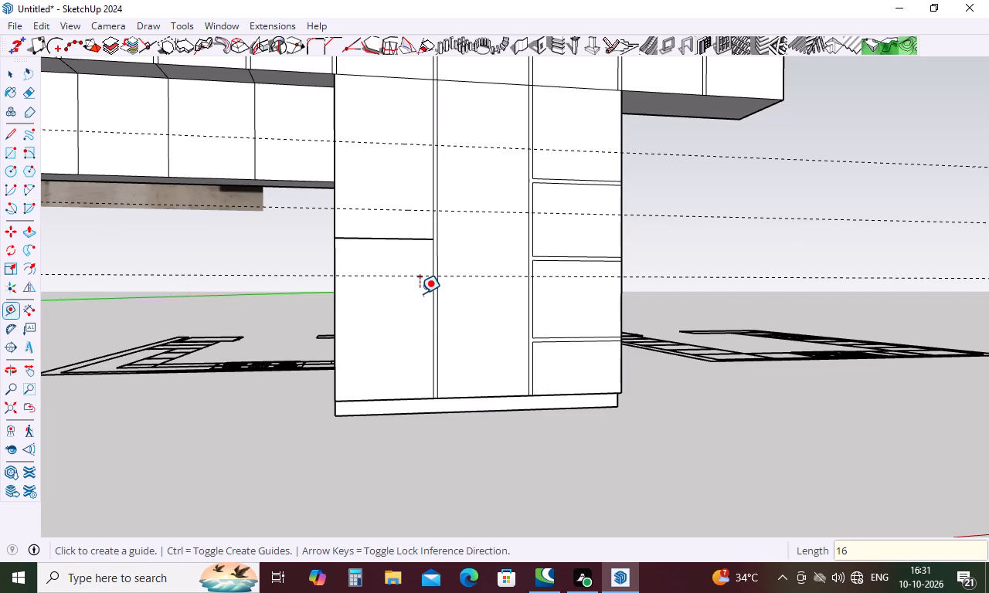
click(418, 276)
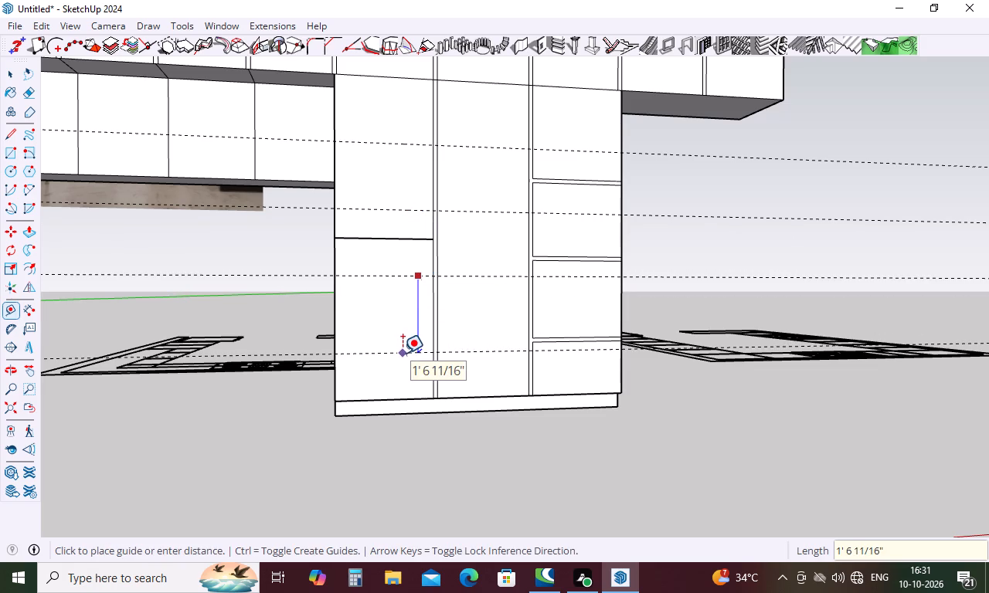
text(16)
key(Return)
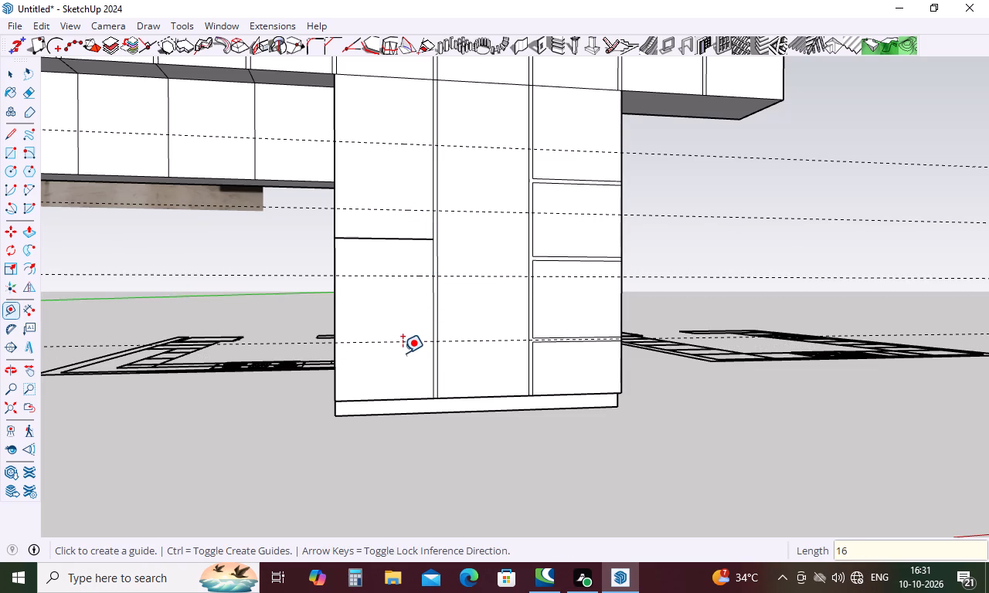
key(Escape)
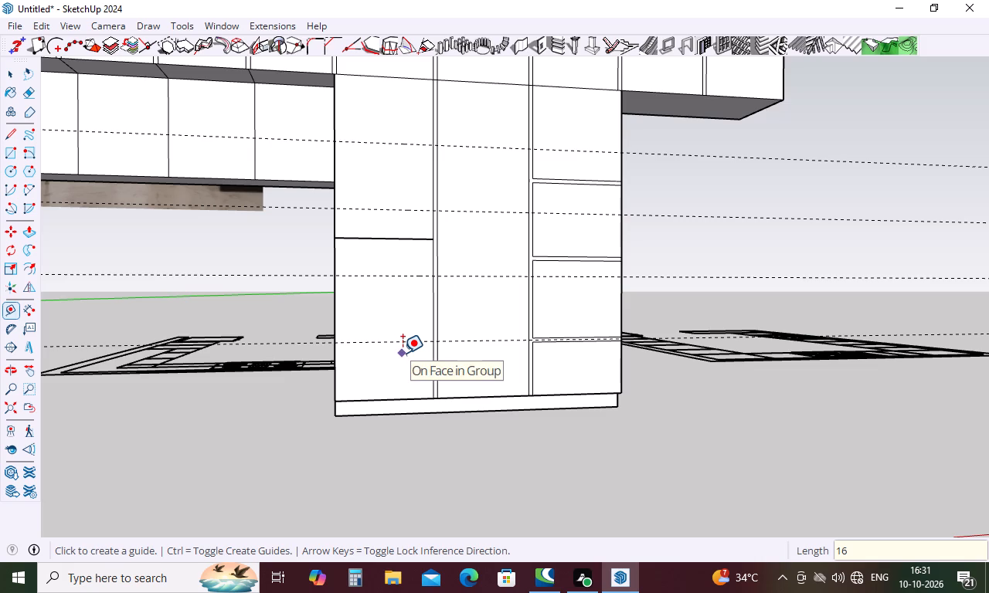
Draw horizontal lines about 2' long across the leftmost door along the two lowest guides, from outer edge to first vertical gap.
key(l)
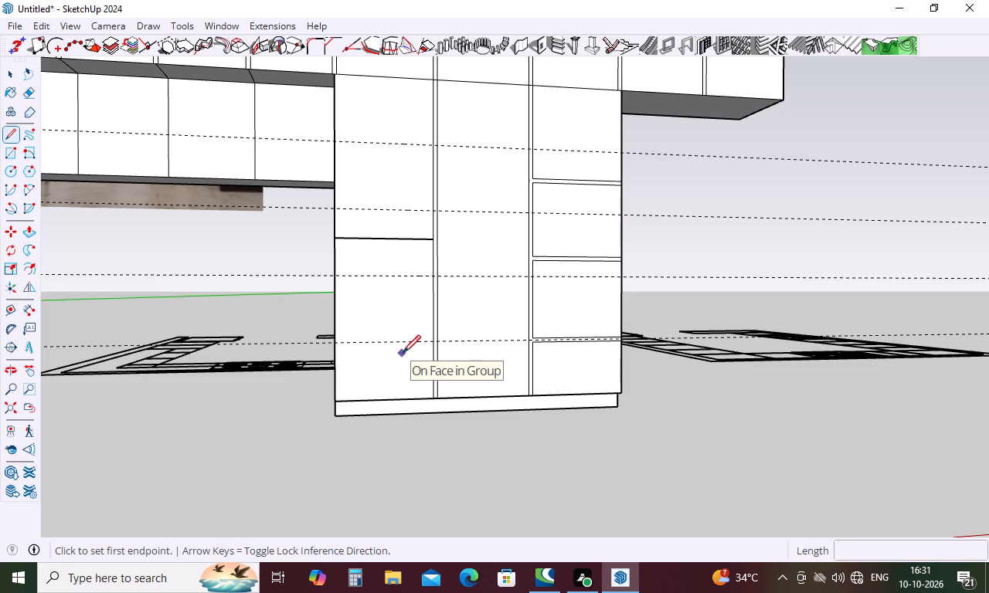
scroll(335, 345, up, 4)
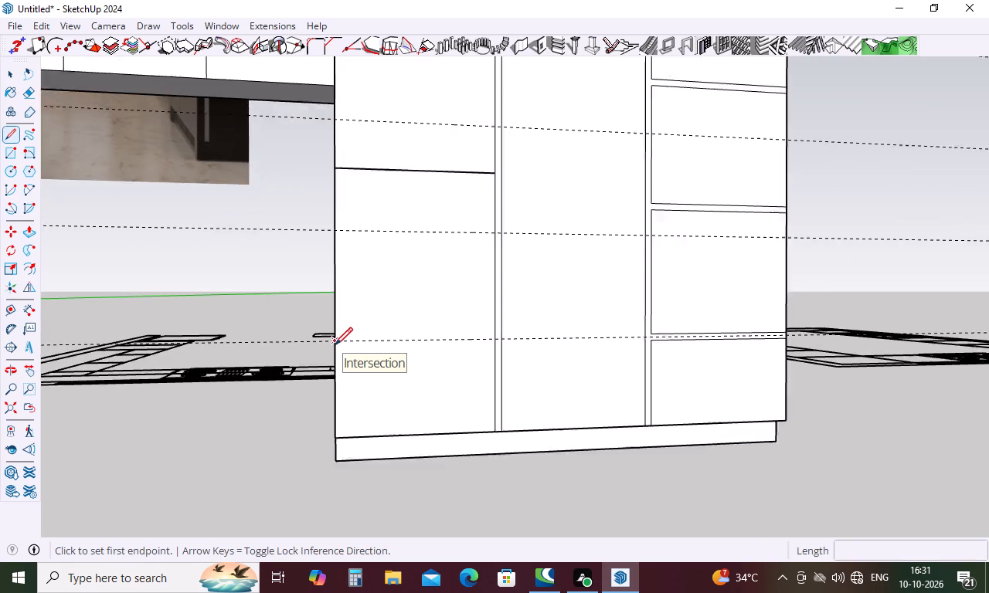
scroll(335, 345, up, 2)
click(335, 345)
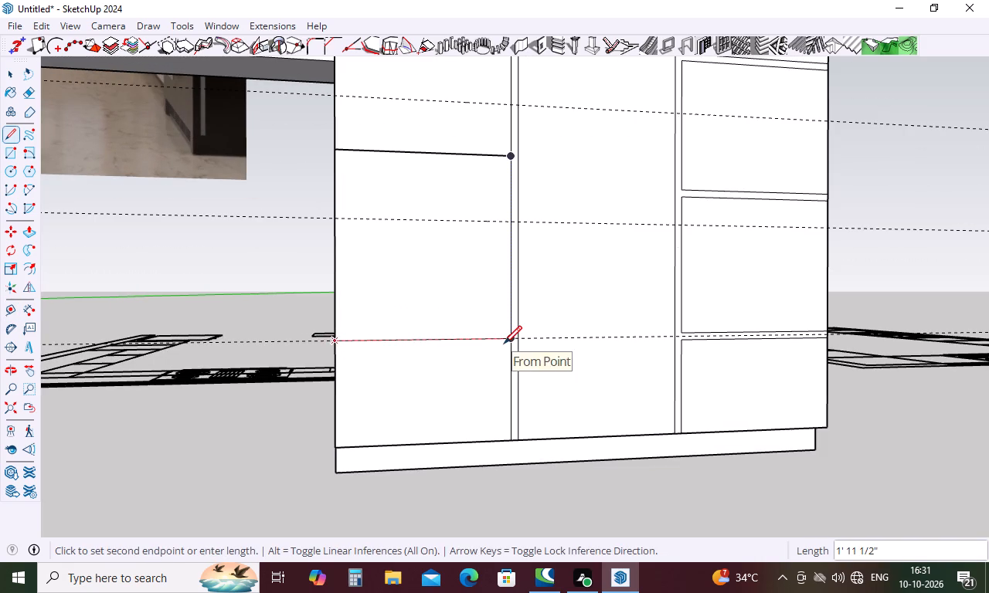
click(504, 344)
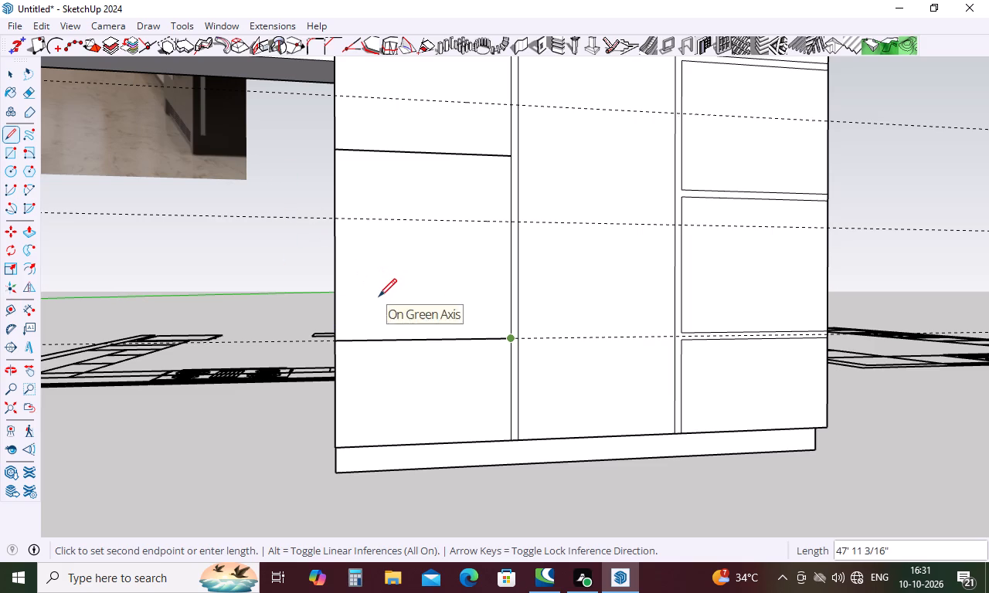
key(space)
text(l)
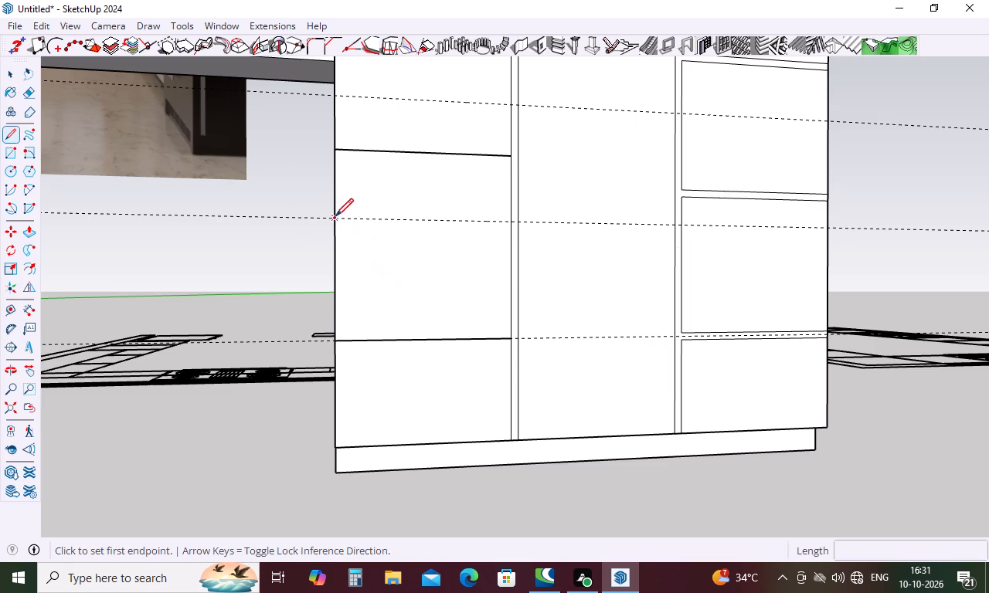
click(335, 216)
click(508, 225)
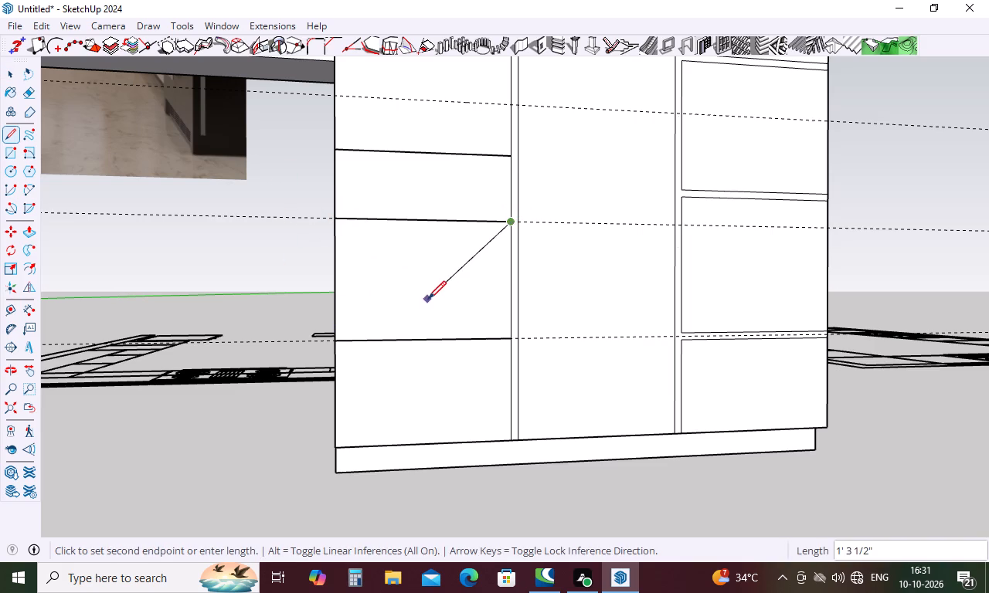
key(space)
text(l)
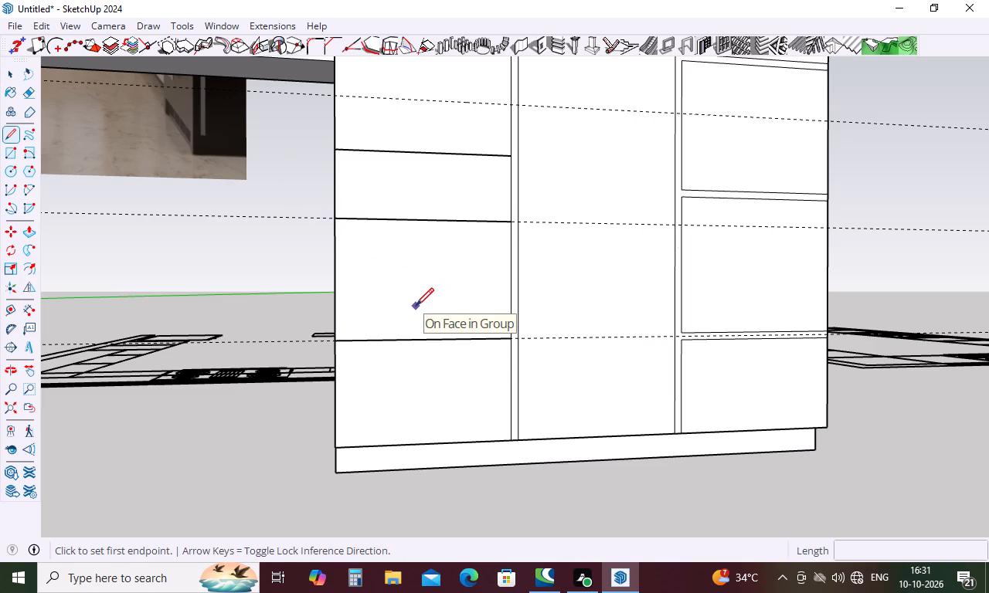
key(space)
Delete the older horizontal line across the leftmost door that lies between the second and third guides.
middle_drag(509, 199, 350, 260)
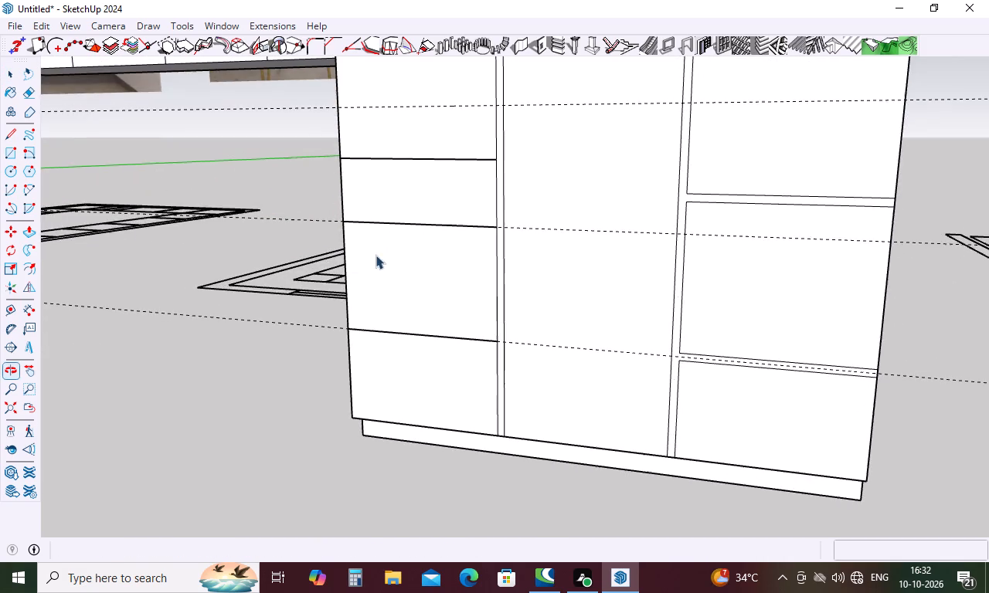
scroll(475, 256, up, 5)
click(477, 93)
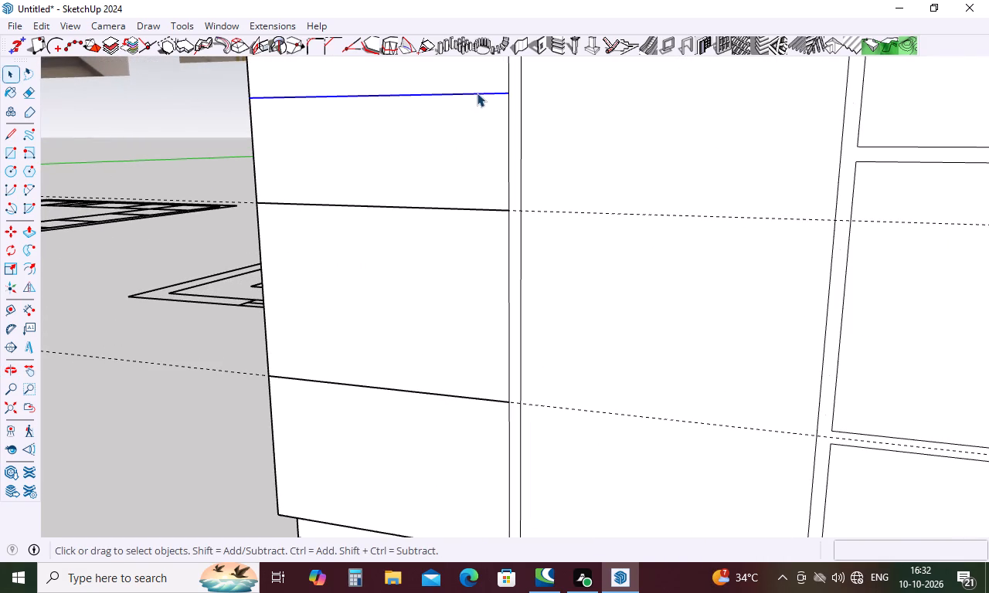
key(Delete)
Draw horizontal lines about 2' long across the leftmost door along the two upper guides, from outer edge to first vertical gap.
scroll(369, 588, down, 5)
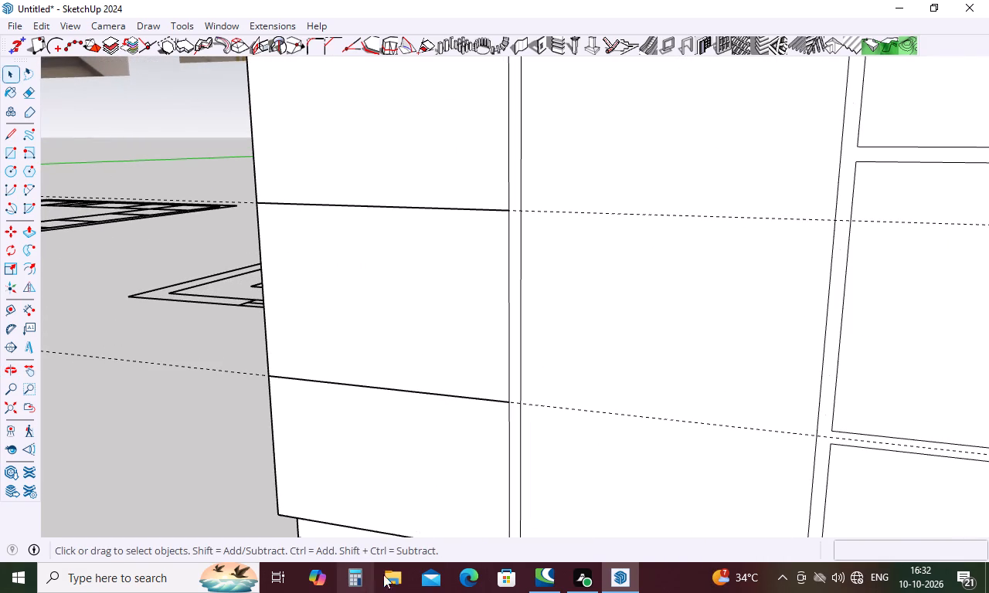
scroll(544, 330, down, 9)
key(l)
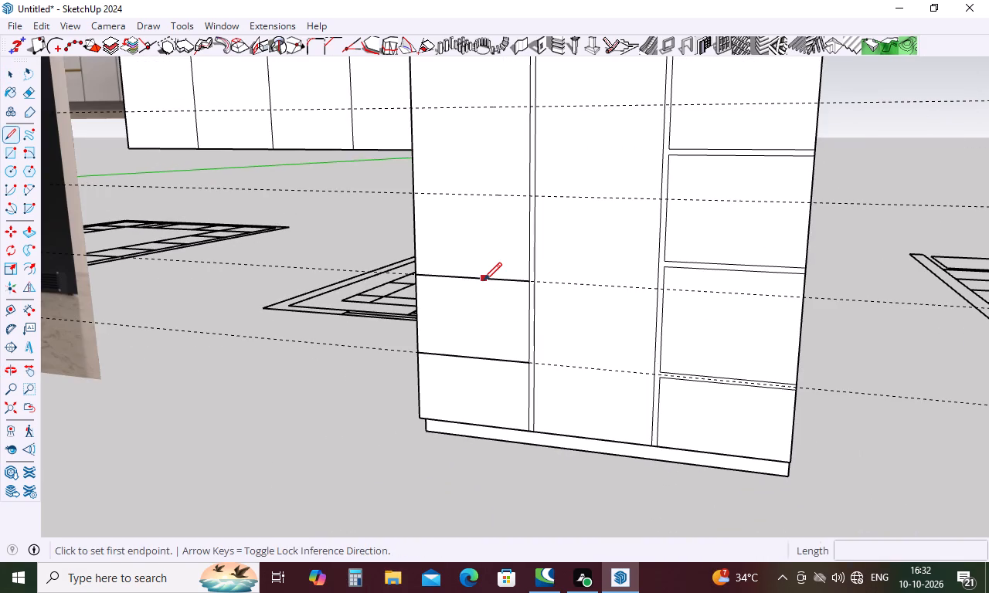
click(413, 194)
click(525, 190)
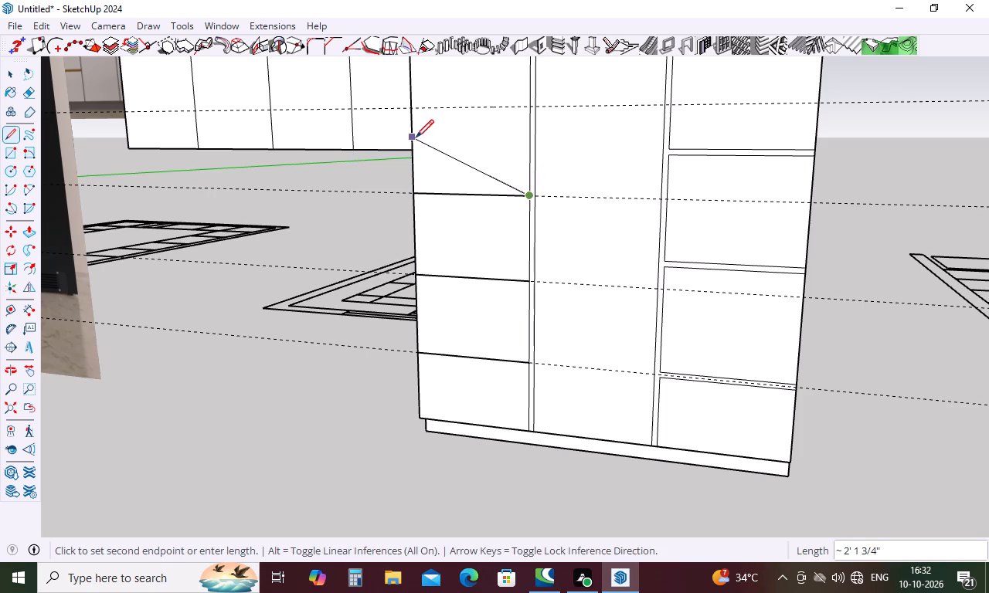
key(space)
text(l)
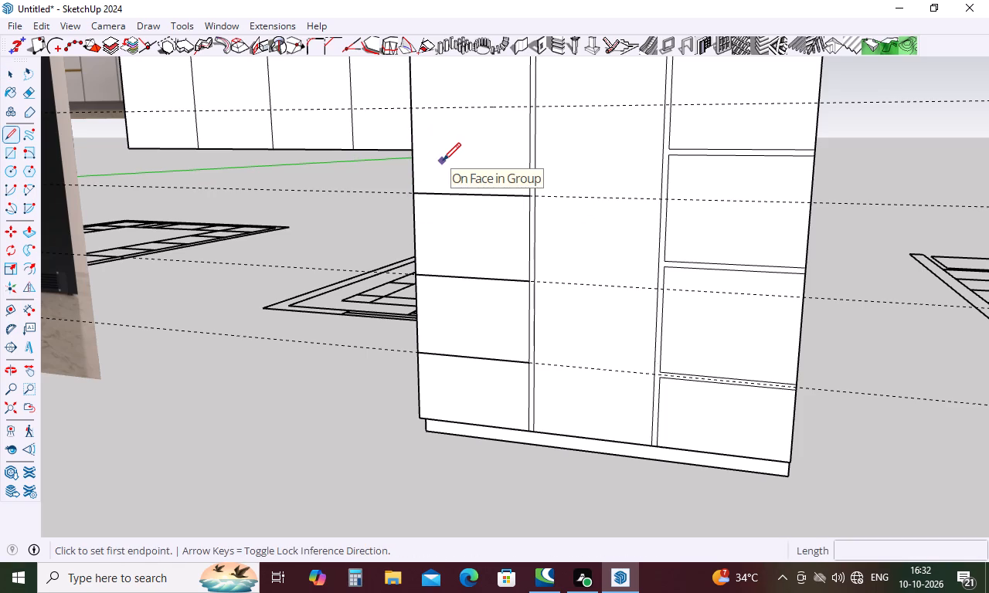
click(413, 109)
click(533, 110)
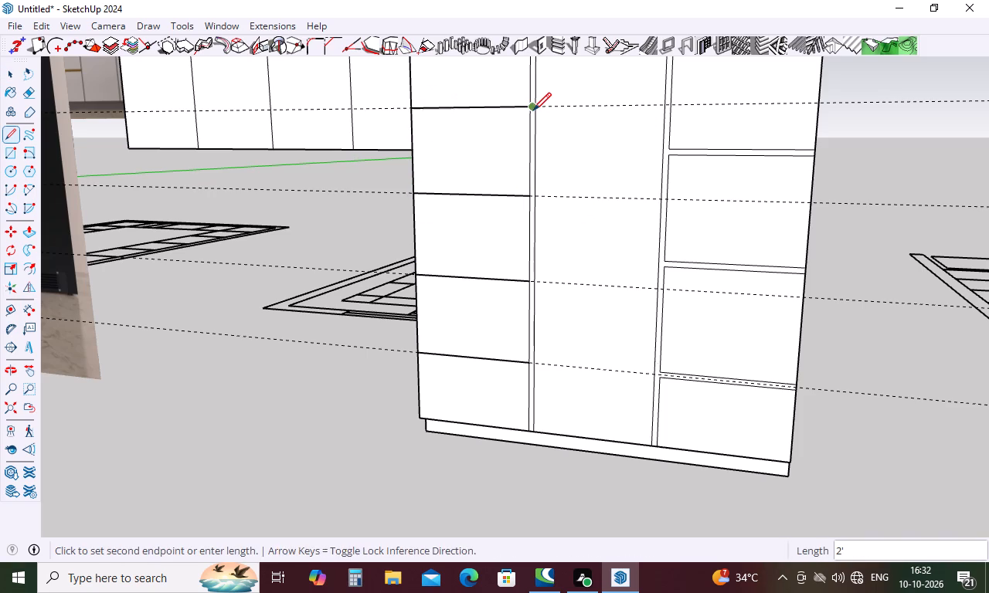
middle_drag(533, 110, 529, 188)
scroll(535, 132, up, 9)
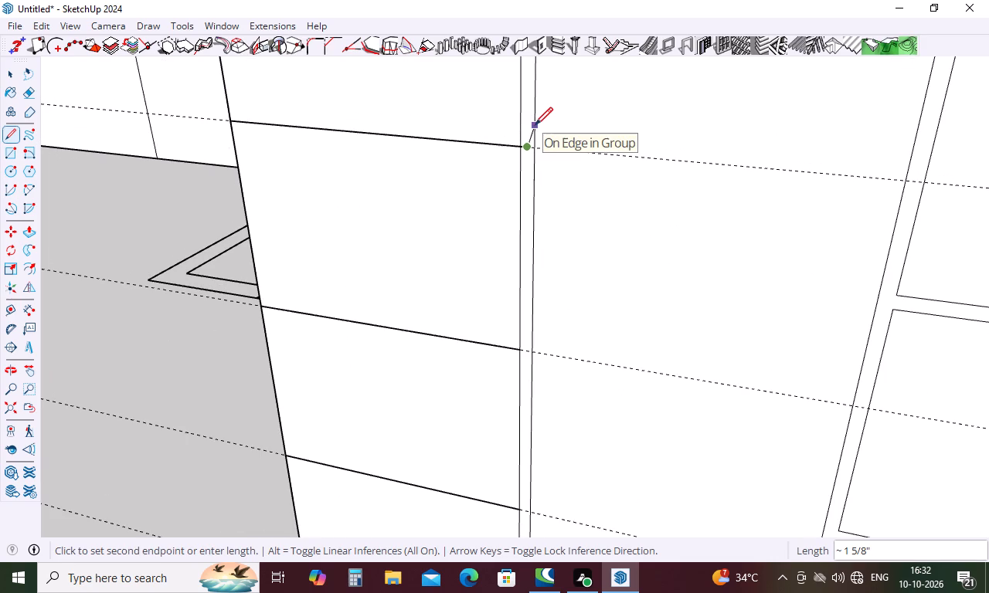
key(space)
Erase the uppermost dividing line of the leftmost door where it overshoots into the vertical gap.
text(e)
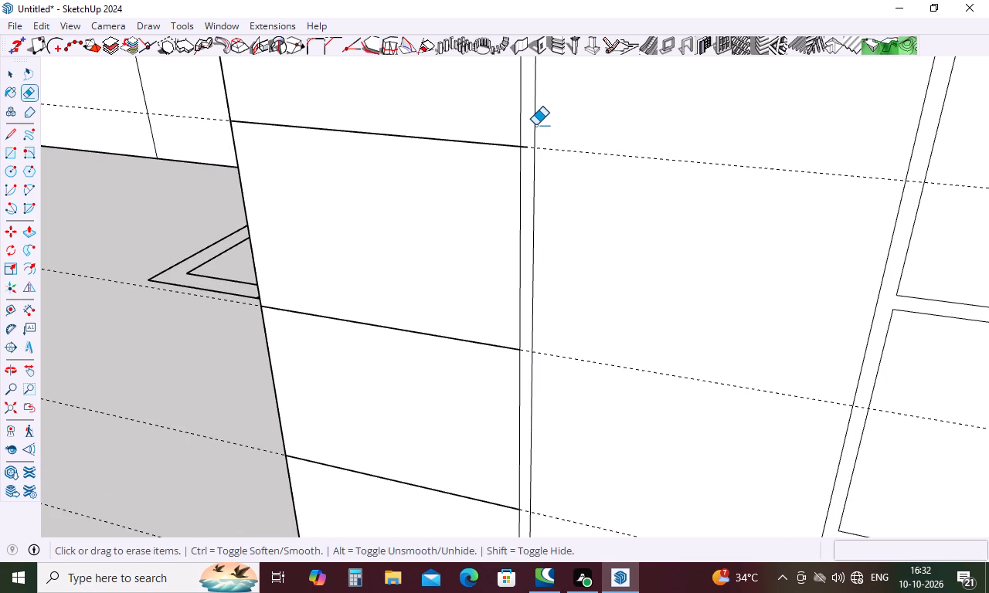
middle_drag(533, 135, 581, 137)
scroll(557, 152, up, 9)
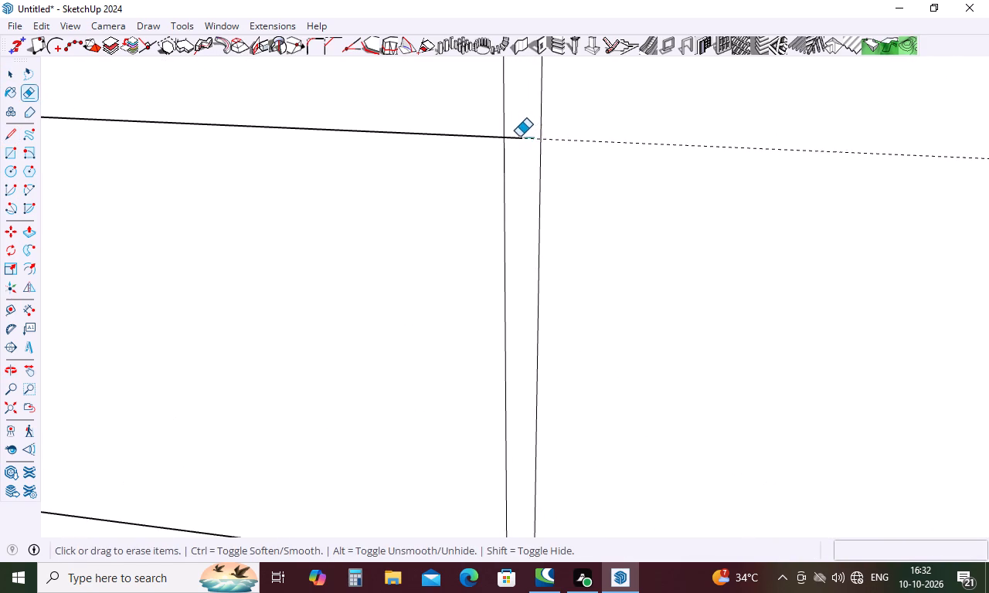
click(518, 139)
scroll(552, 161, down, 15)
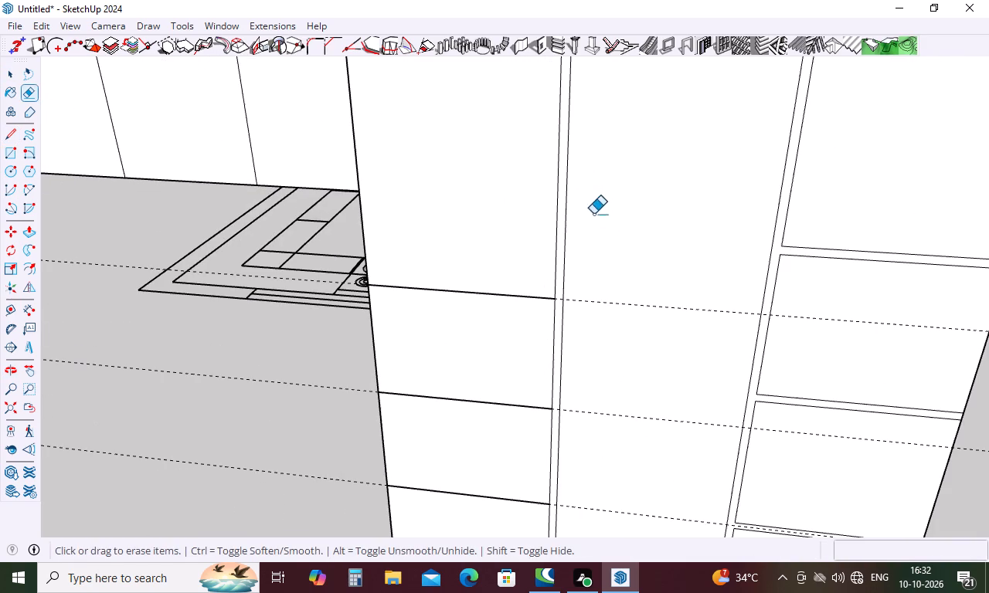
Undo the last two erasures around the leftmost door's uppermost dividing line.
key(l)
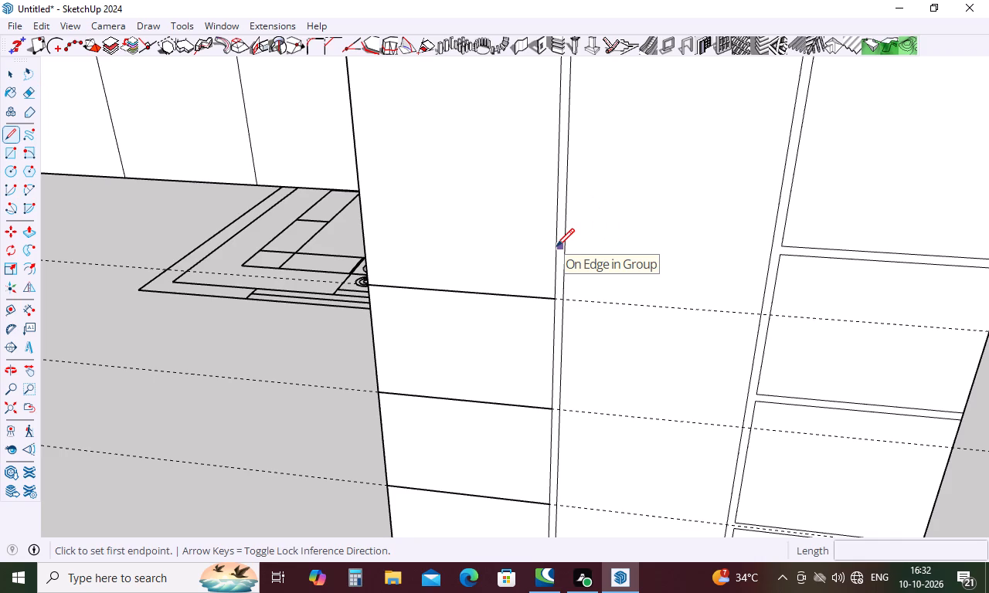
key(ctrl+z)
key(ctrl+z)
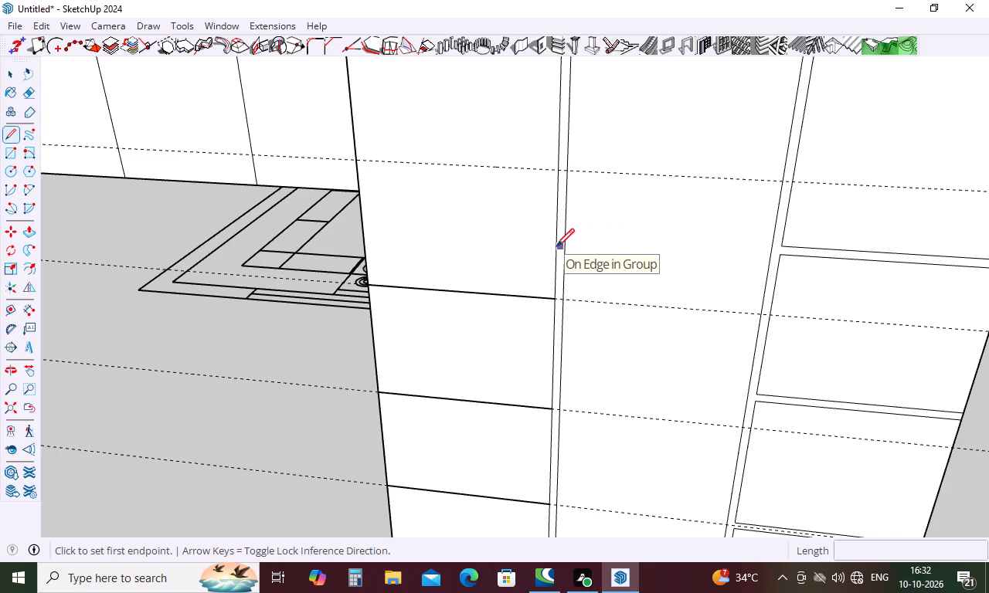
Draw a horizontal line about 1' 11 1/2" long across the leftmost door along the uppermost guide, from outer edge to first vertical gap.
key(l)
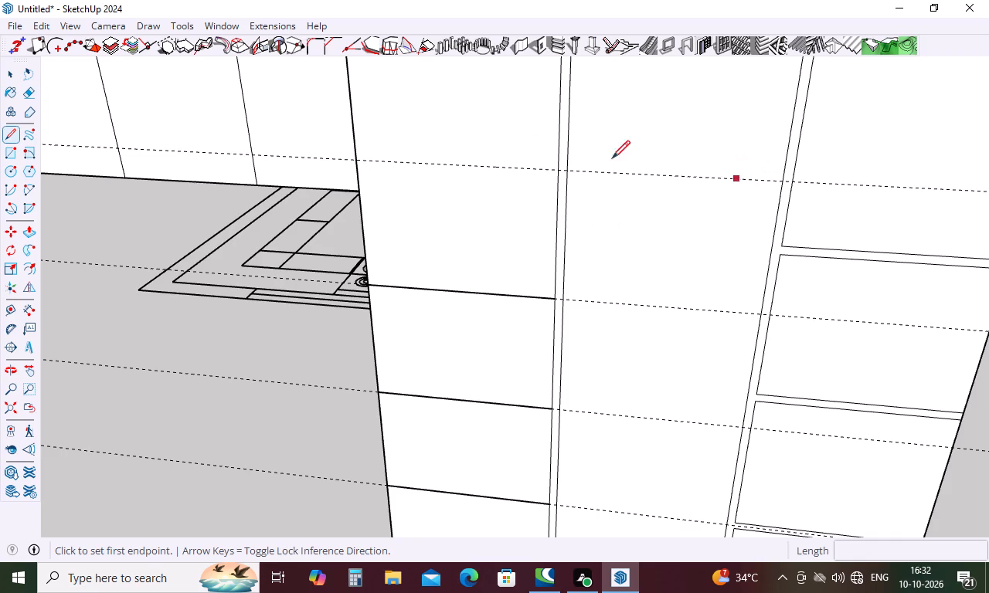
click(357, 161)
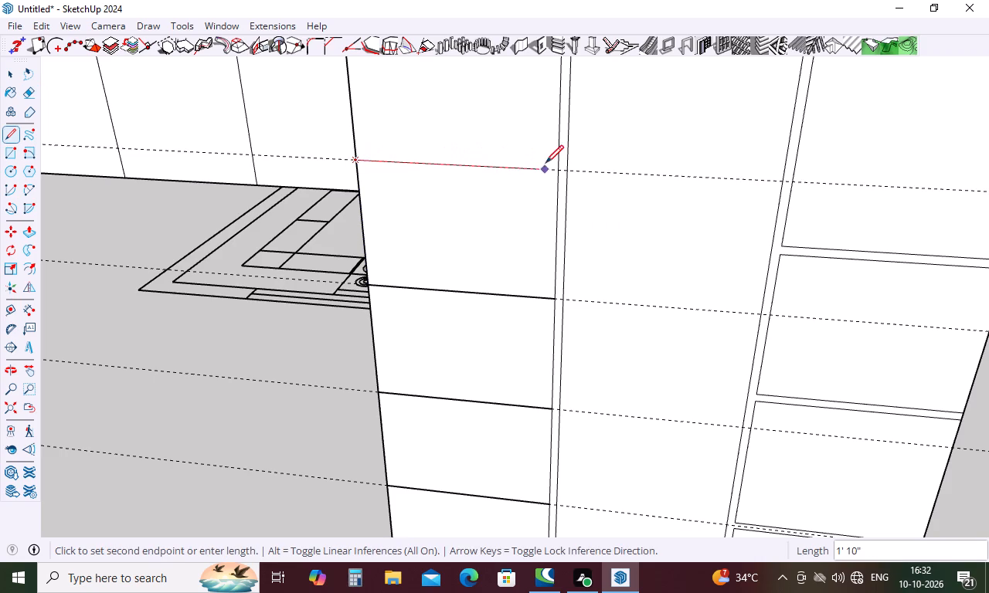
click(559, 168)
Place guides 0.5" above and 0.5" below the leftmost door's uppermost dividing line.
scroll(607, 239, down, 5)
middle_drag(607, 239, 623, 182)
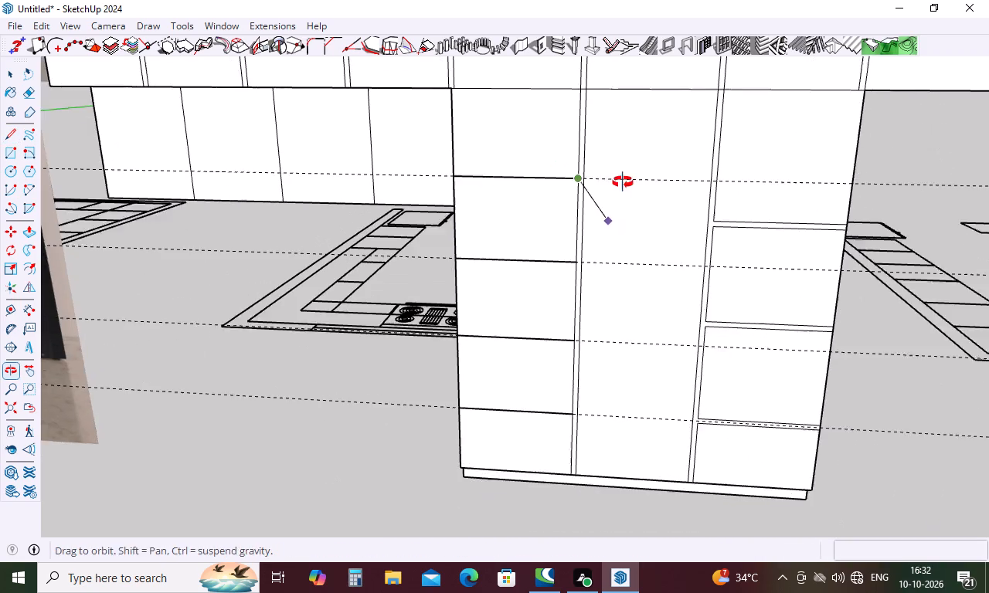
middle_drag(623, 182, 627, 174)
key(space)
text(t)
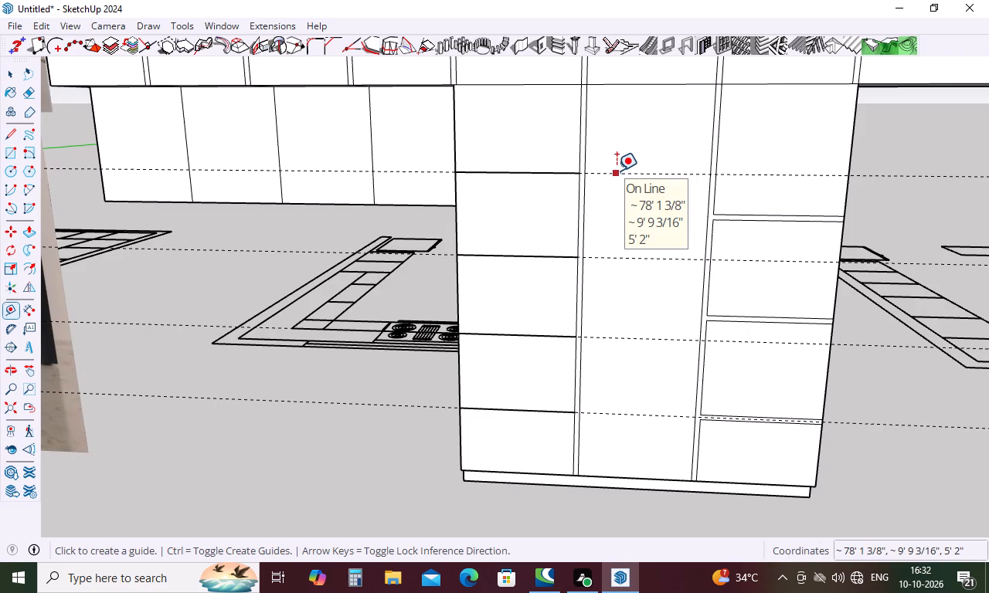
click(529, 173)
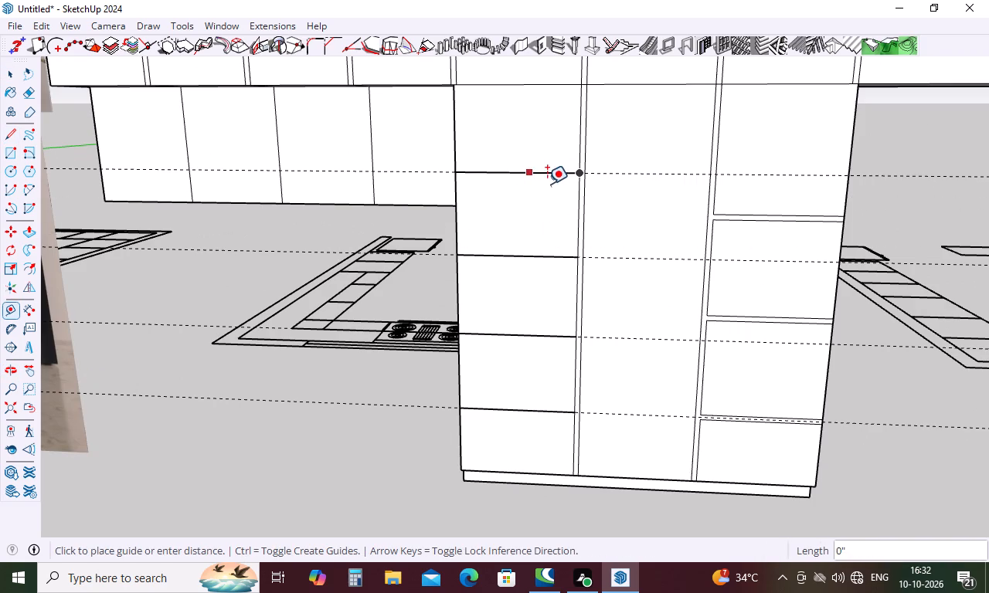
middle_drag(547, 184, 563, 112)
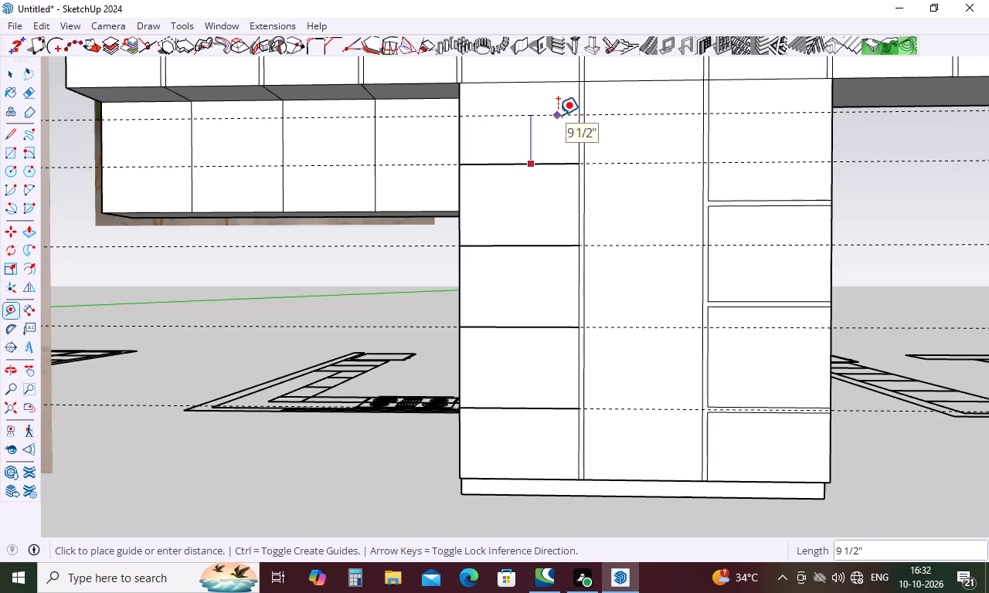
text(.5)
key(Return)
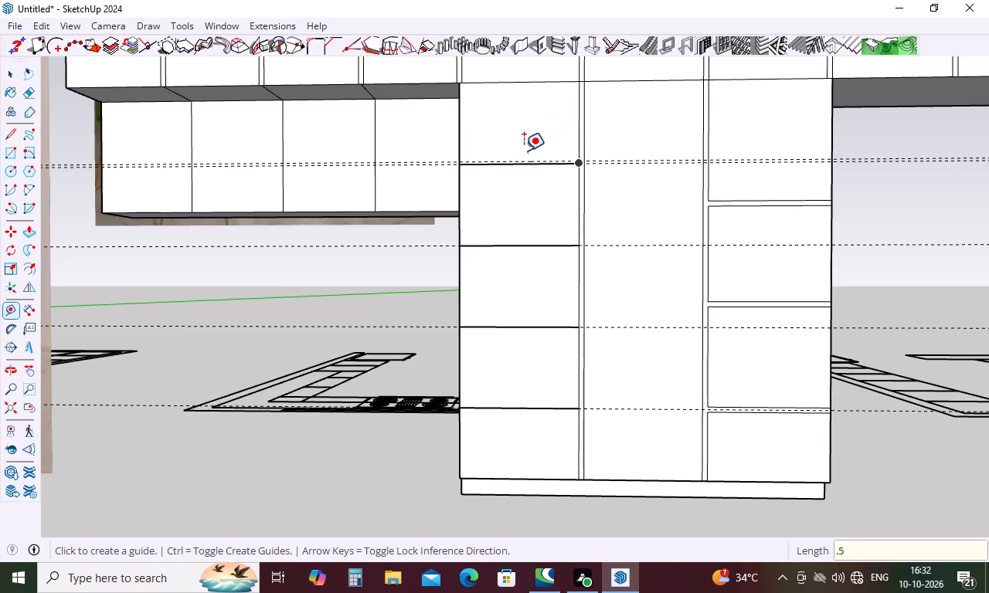
scroll(524, 151, up, 7)
click(523, 180)
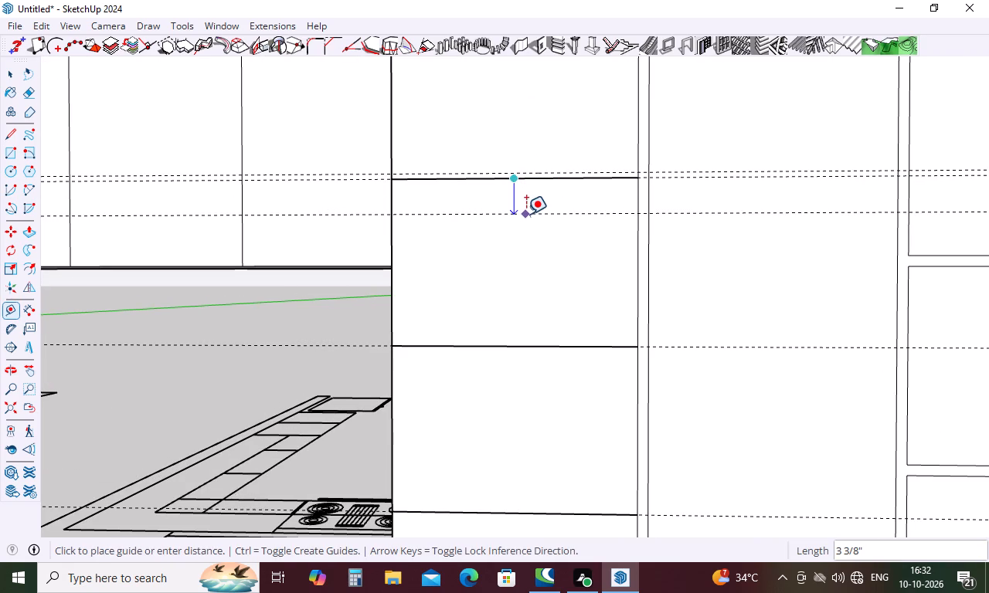
text(.5)
key(Return)
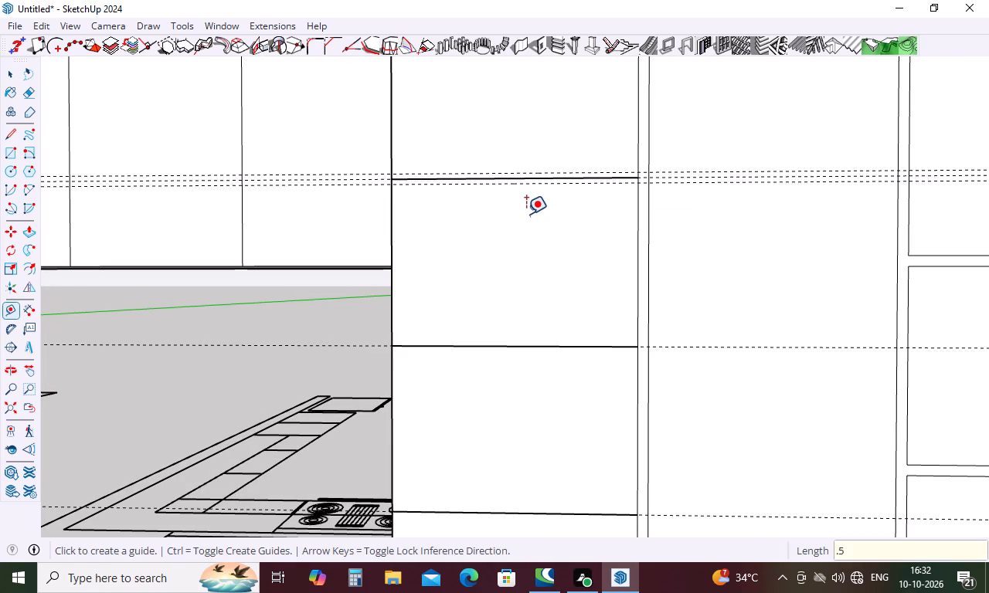
Place guides 0.5" above and 0.5" below the leftmost door's second dividing line from the top.
click(524, 344)
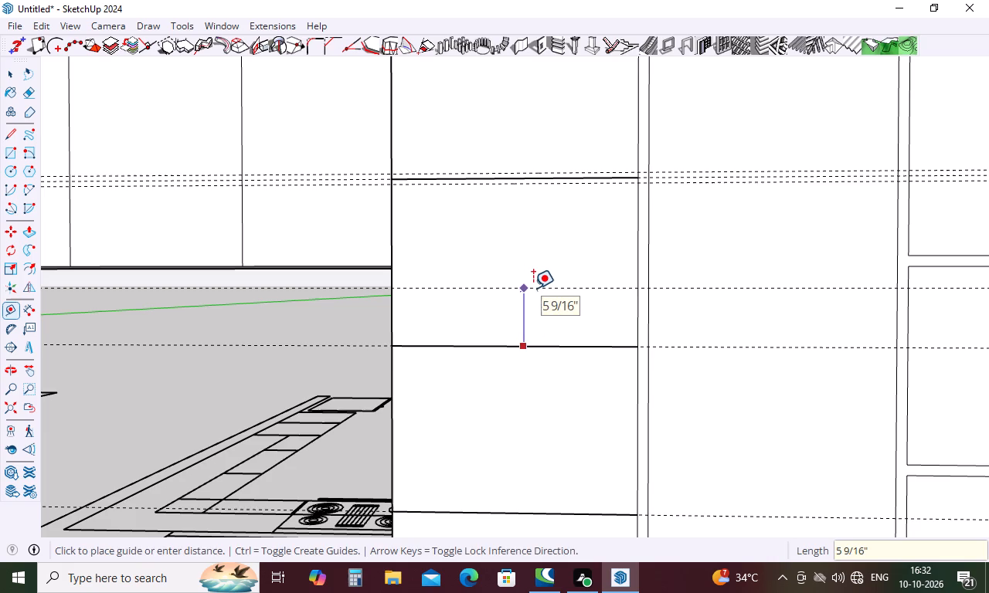
text(.5)
key(Return)
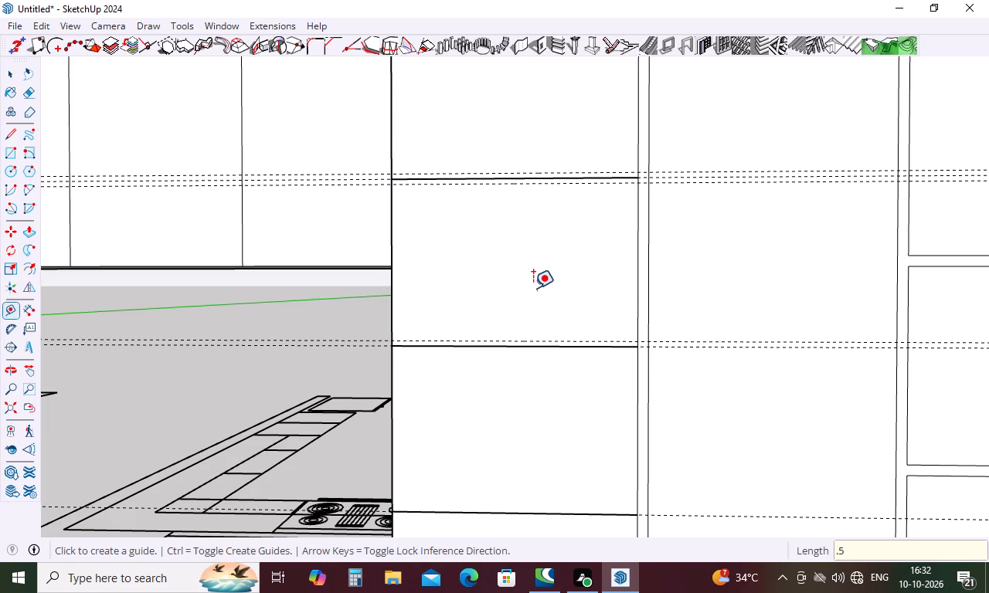
scroll(536, 361, up, 6)
click(546, 334)
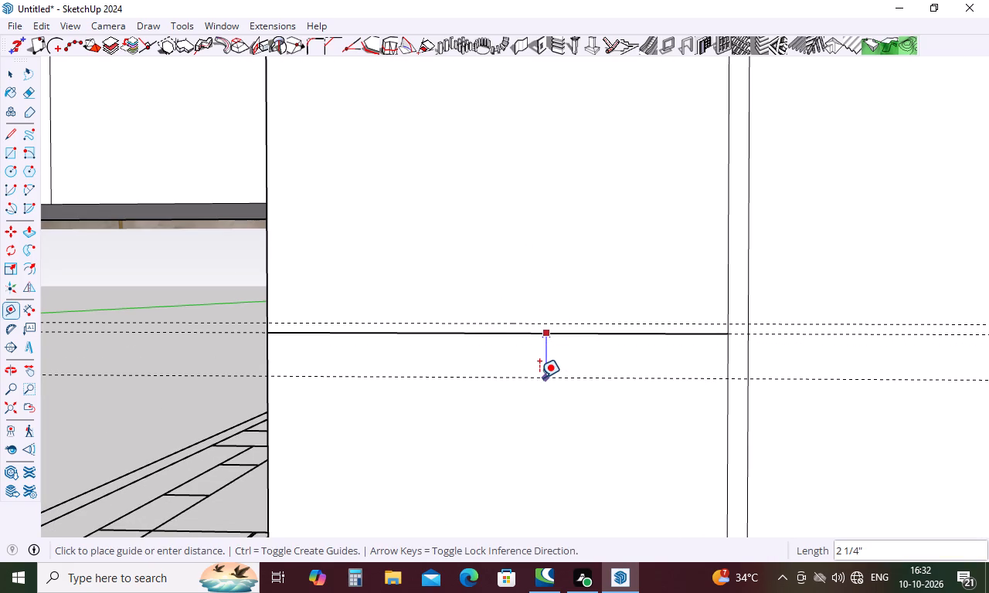
text(.5)
key(Return)
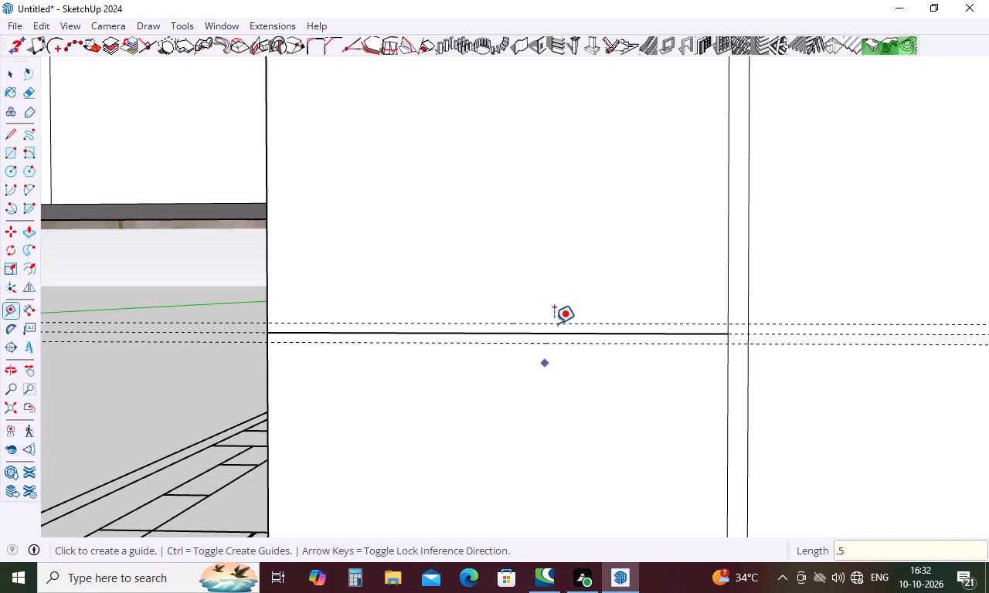
Place guides 0.5" above and 0.5" below the leftmost door's third dividing line from the top.
scroll(542, 286, down, 12)
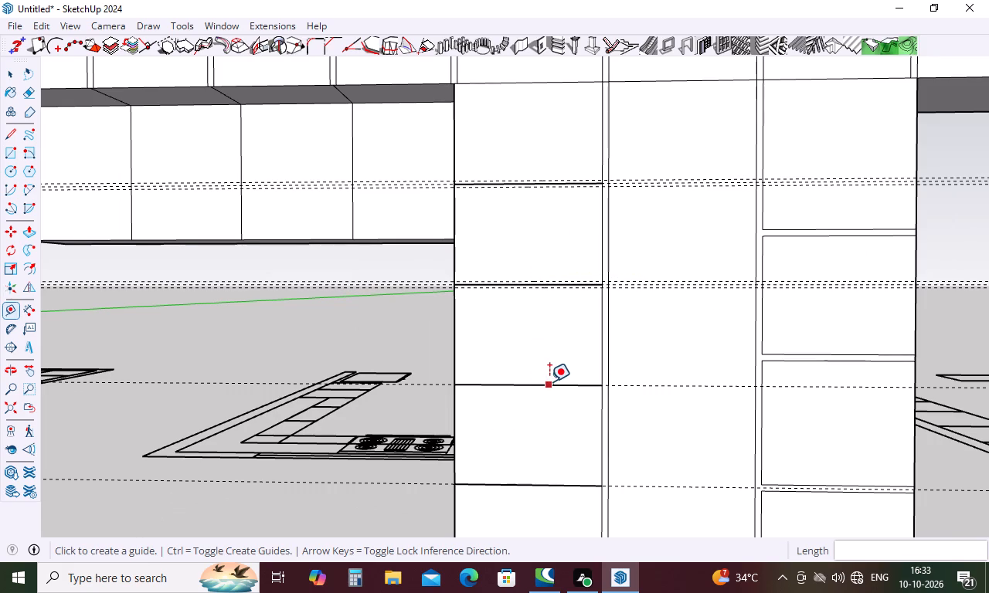
click(549, 381)
text(.6)
key(BackSpace)
key(5)
key(Return)
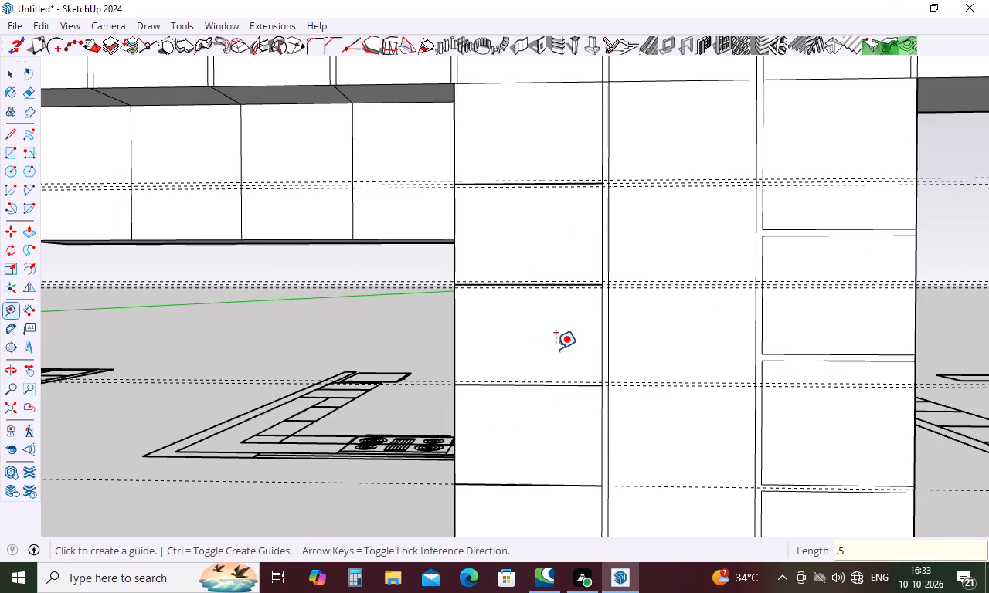
middle_drag(532, 402, 538, 321)
scroll(535, 401, up, 6)
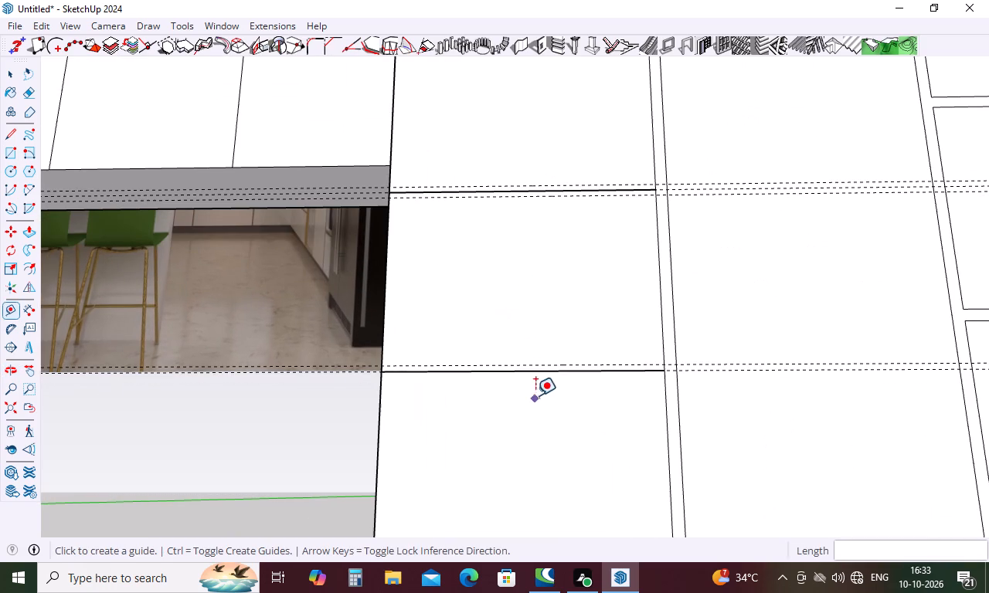
click(545, 368)
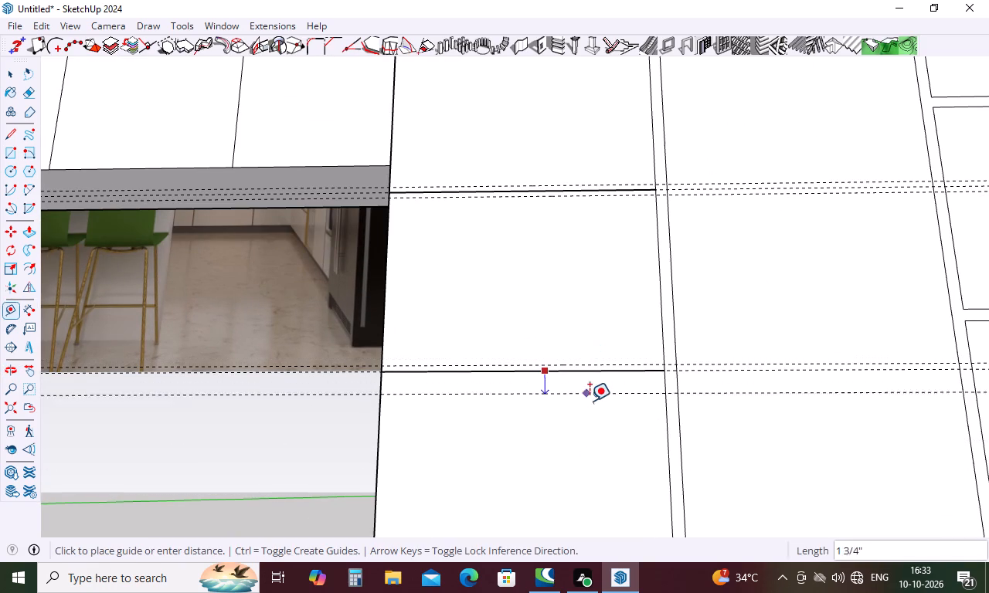
text(.5)
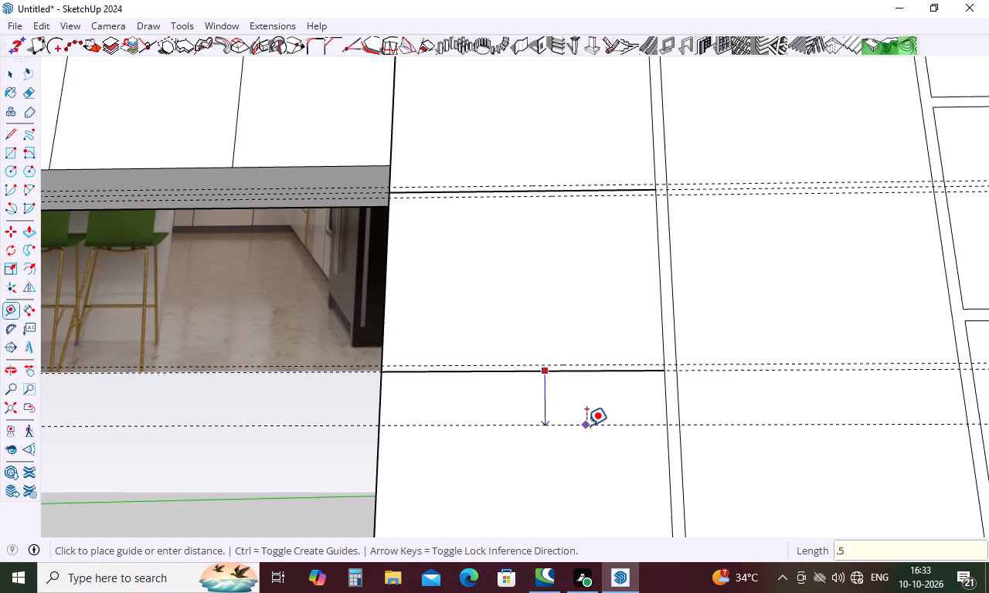
key(Return)
Try to place guides offset 0.5" from the leftmost door's lowest dividing line.
scroll(592, 336, down, 14)
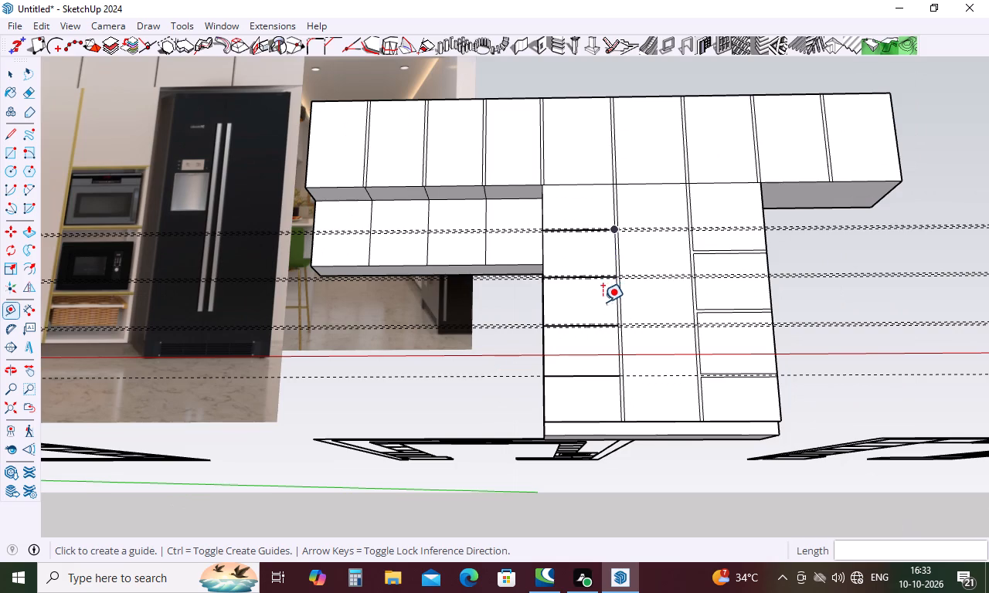
scroll(588, 357, up, 13)
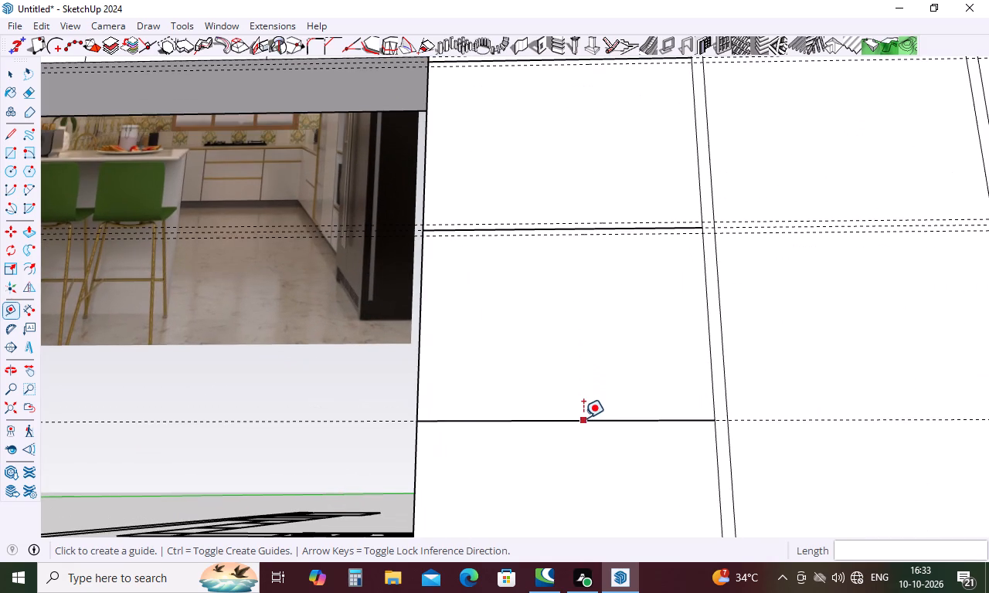
click(583, 418)
text(.5)
key(Return)
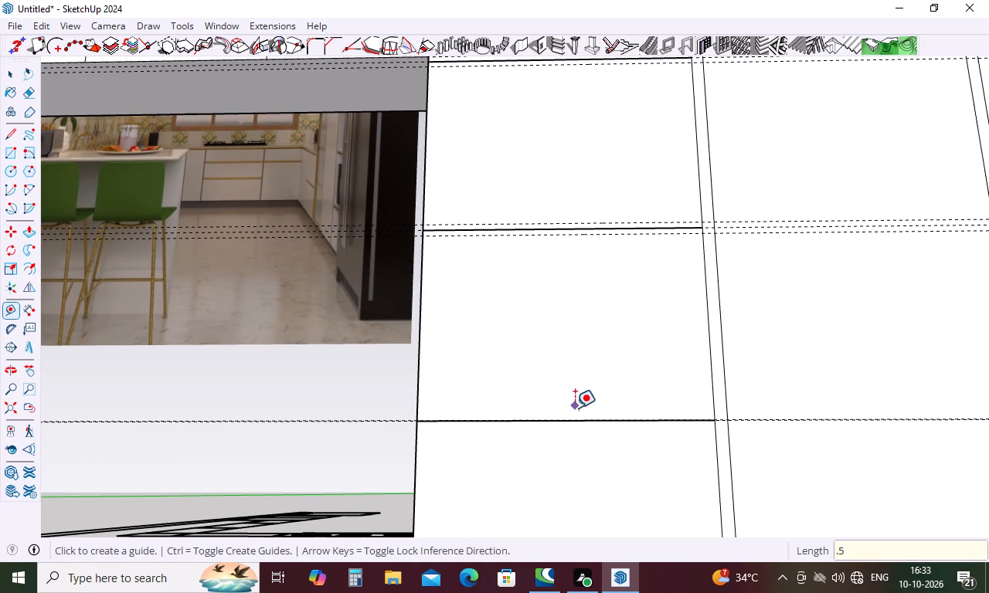
click(573, 420)
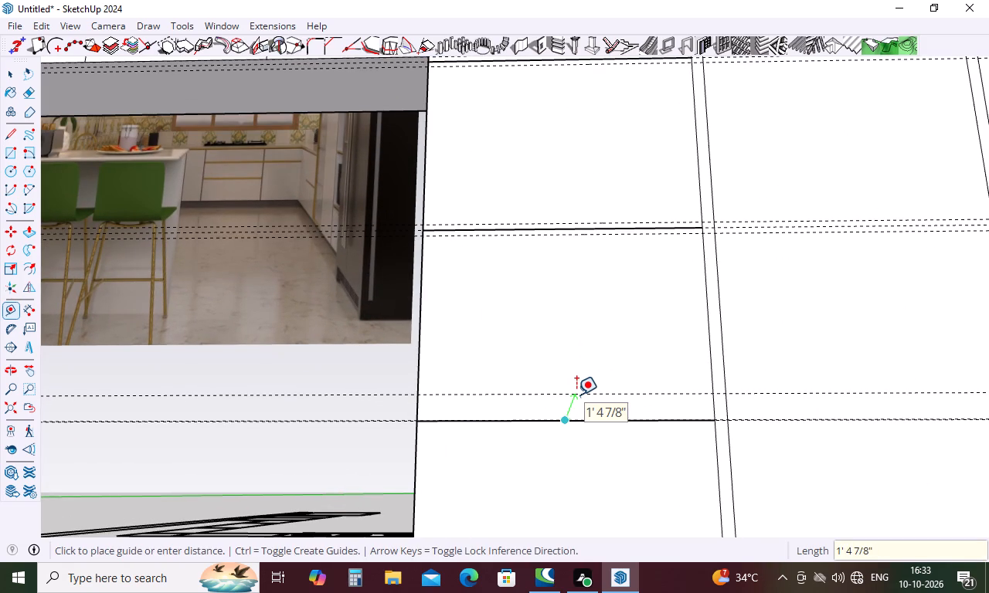
text(.5)
key(Return)
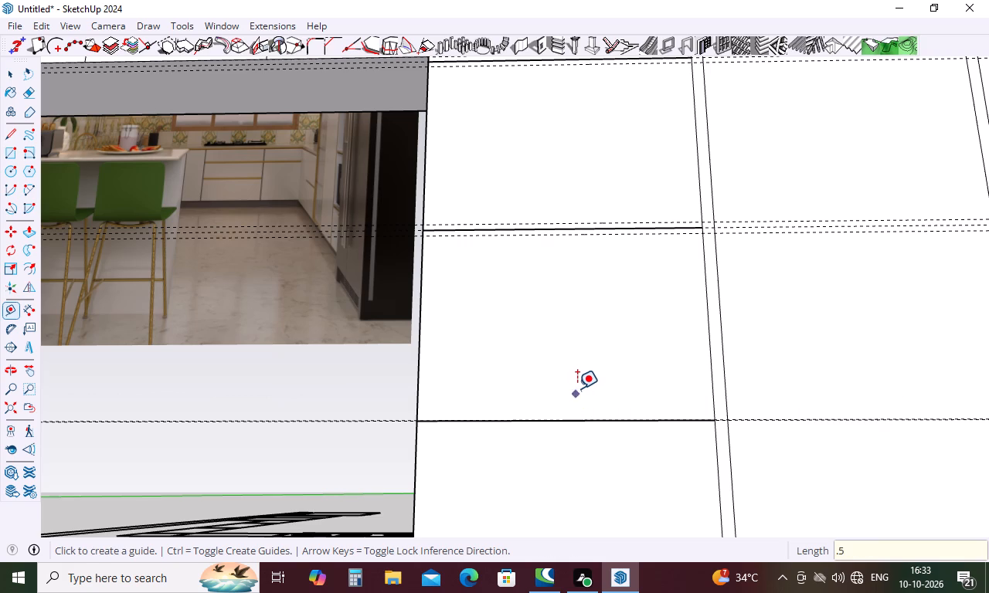
Place guides 0.5" above and 0.5" below the leftmost door's lowest dividing line, measured vertically on the door face.
middle_drag(578, 388, 504, 585)
scroll(530, 444, up, 10)
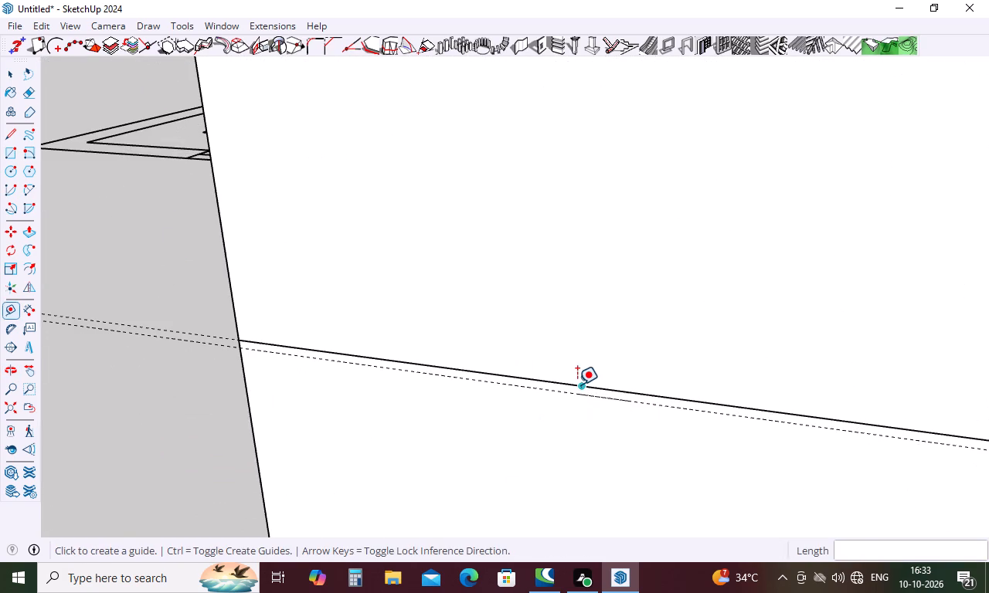
click(577, 385)
middle_drag(590, 341, 658, 178)
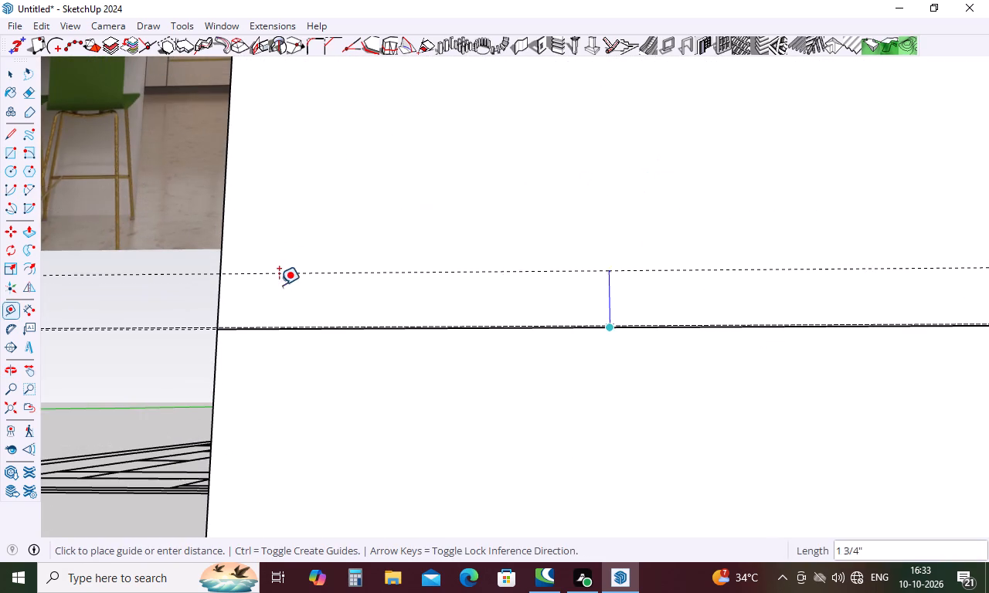
text(.5)
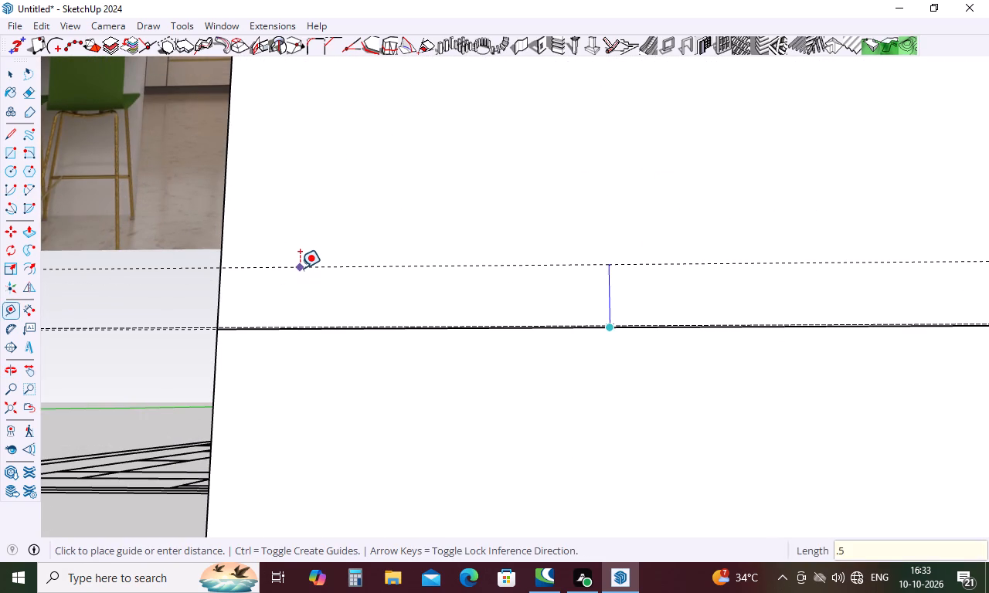
key(Return)
scroll(317, 331, up, 5)
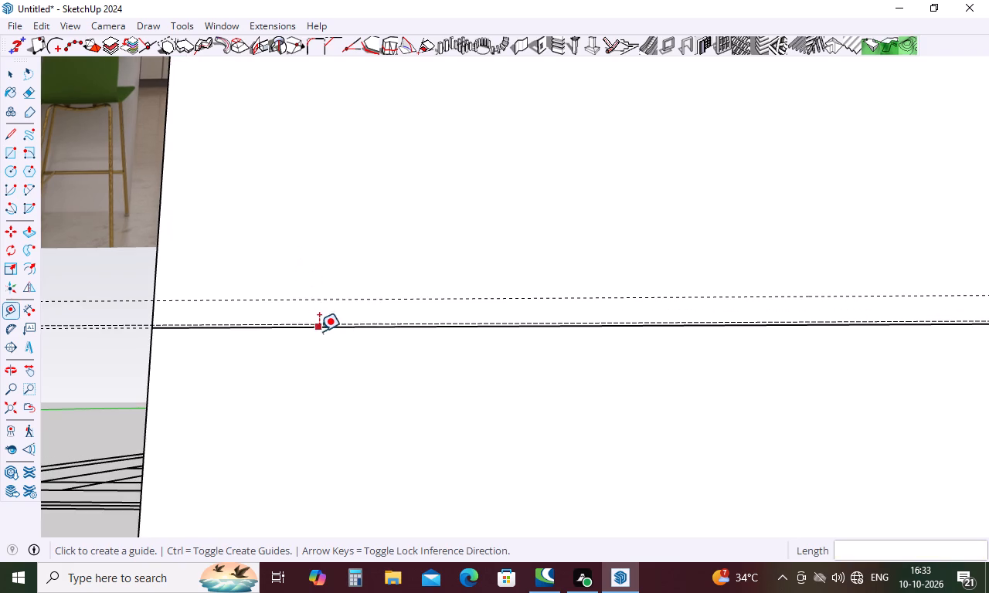
scroll(322, 328, up, 7)
drag(348, 341, 349, 347)
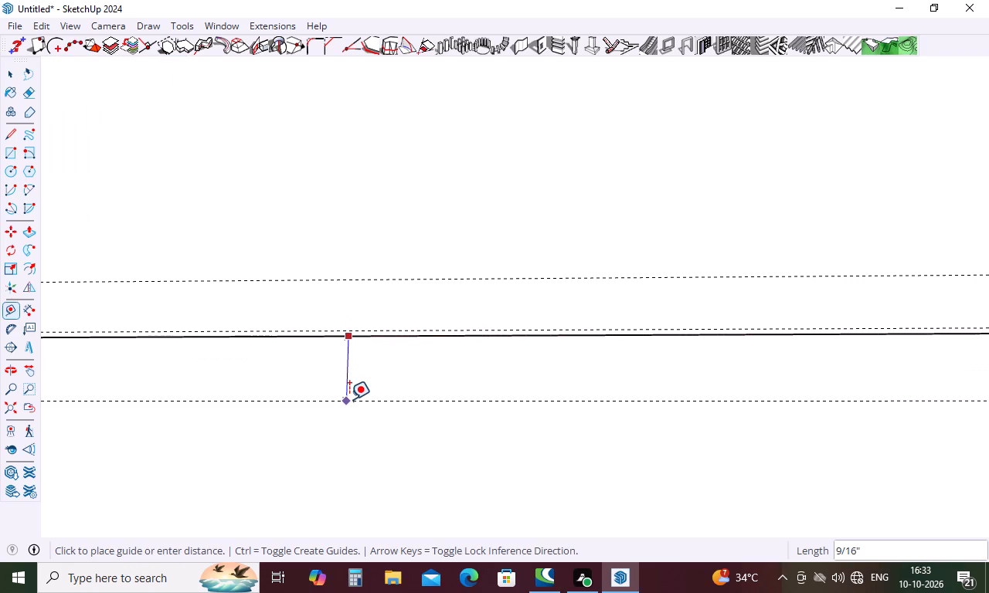
text(.5)
key(Return)
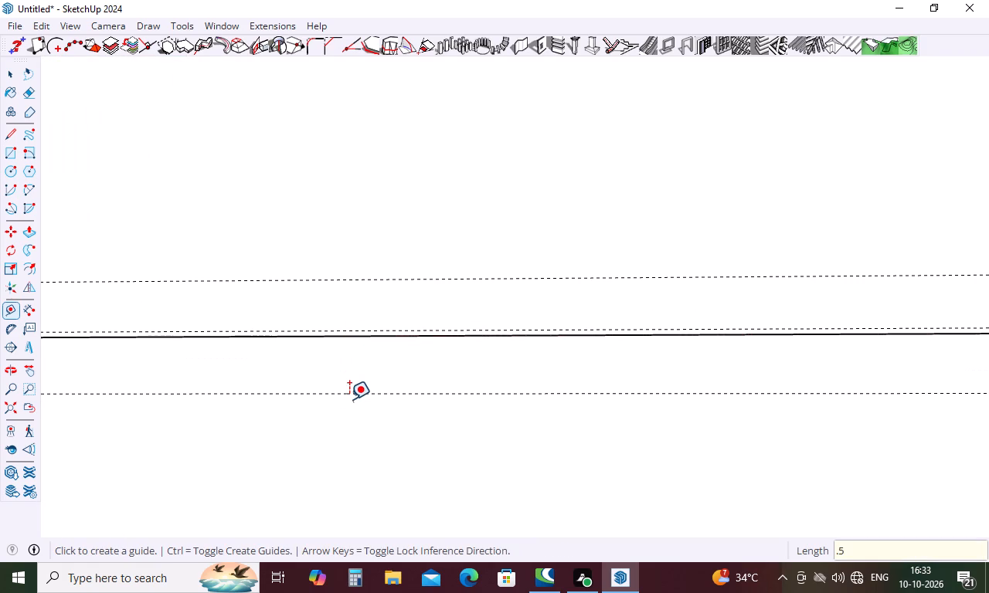
key(Escape)
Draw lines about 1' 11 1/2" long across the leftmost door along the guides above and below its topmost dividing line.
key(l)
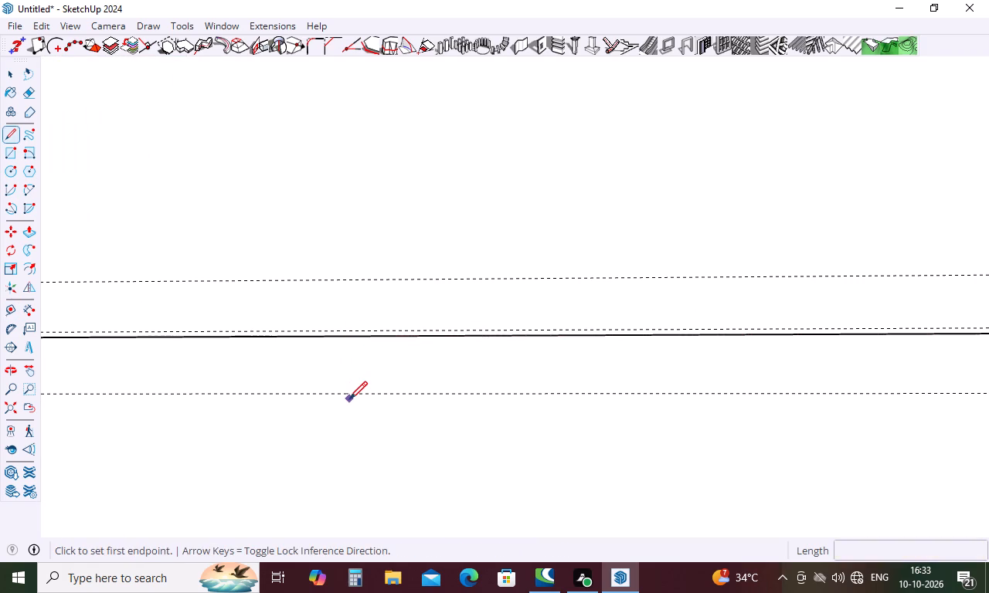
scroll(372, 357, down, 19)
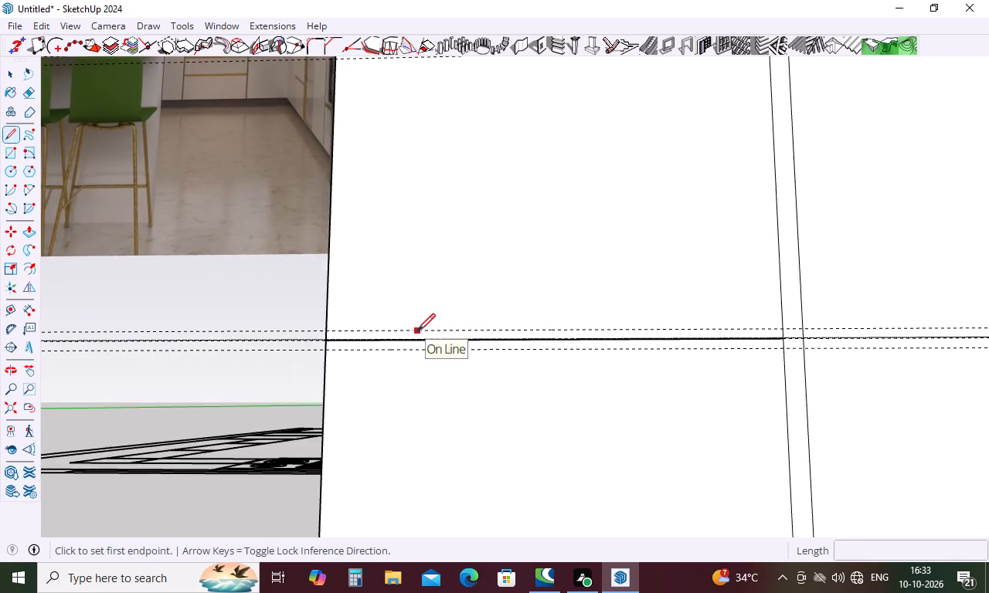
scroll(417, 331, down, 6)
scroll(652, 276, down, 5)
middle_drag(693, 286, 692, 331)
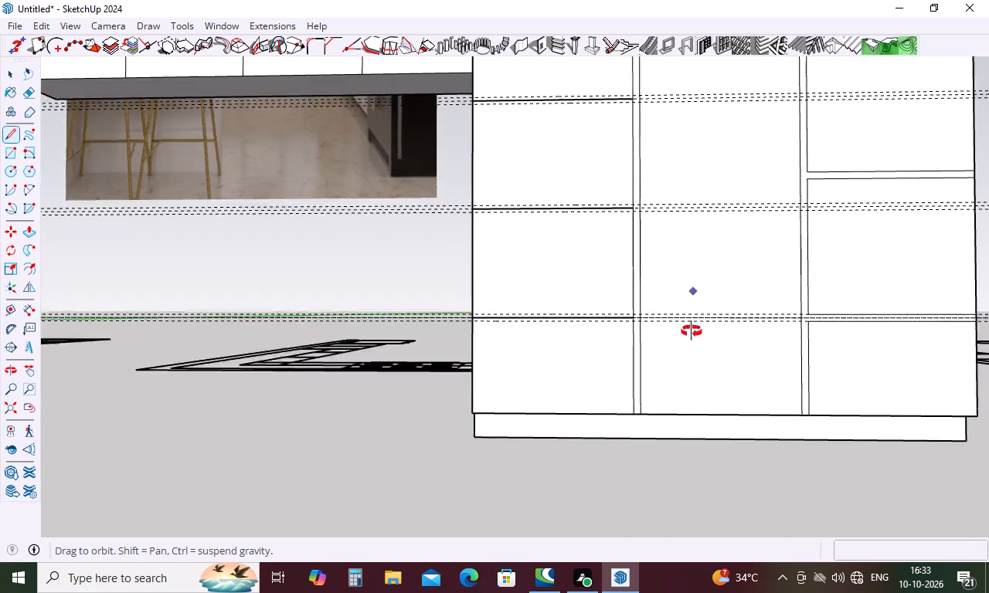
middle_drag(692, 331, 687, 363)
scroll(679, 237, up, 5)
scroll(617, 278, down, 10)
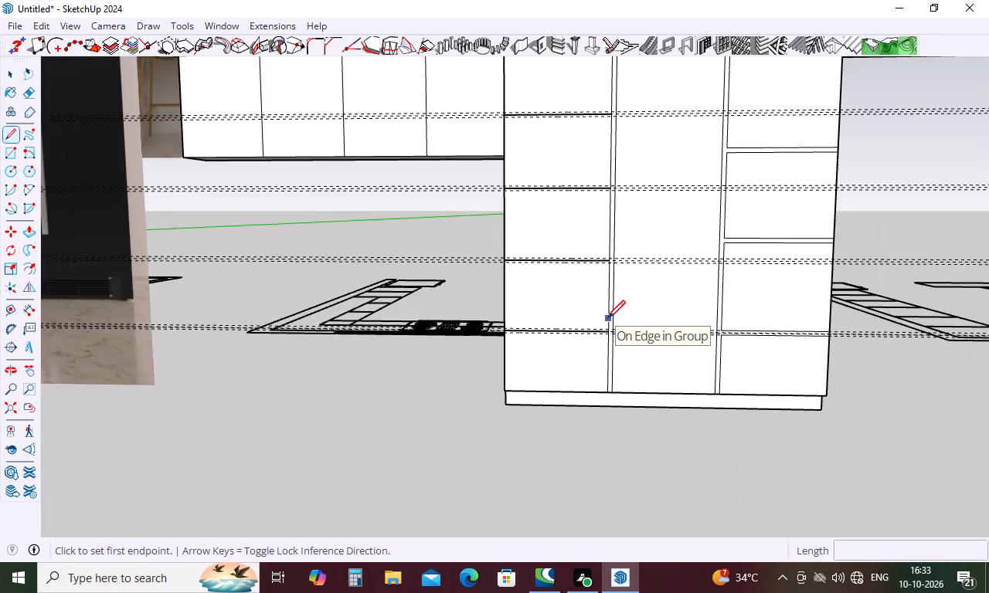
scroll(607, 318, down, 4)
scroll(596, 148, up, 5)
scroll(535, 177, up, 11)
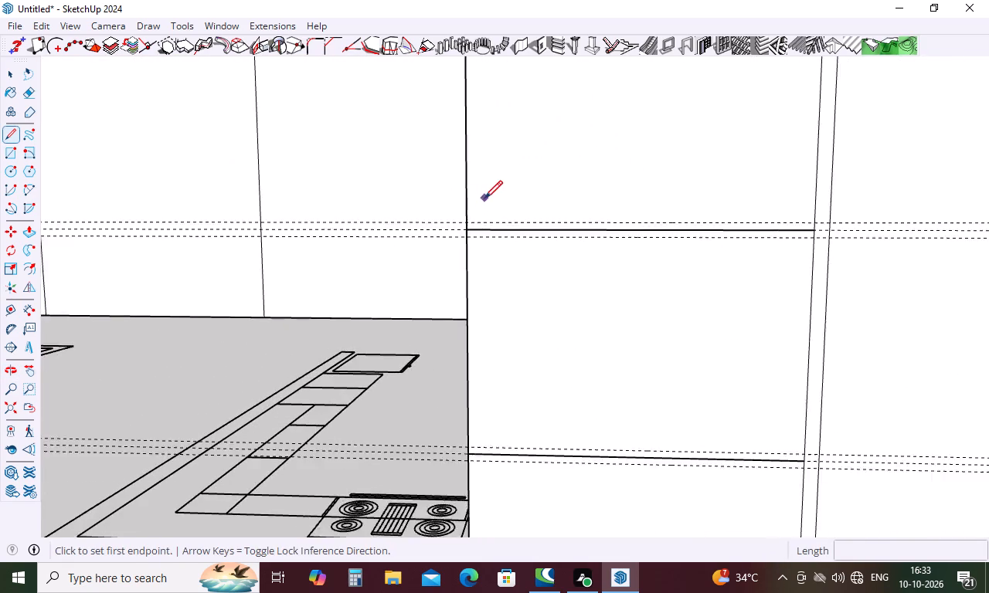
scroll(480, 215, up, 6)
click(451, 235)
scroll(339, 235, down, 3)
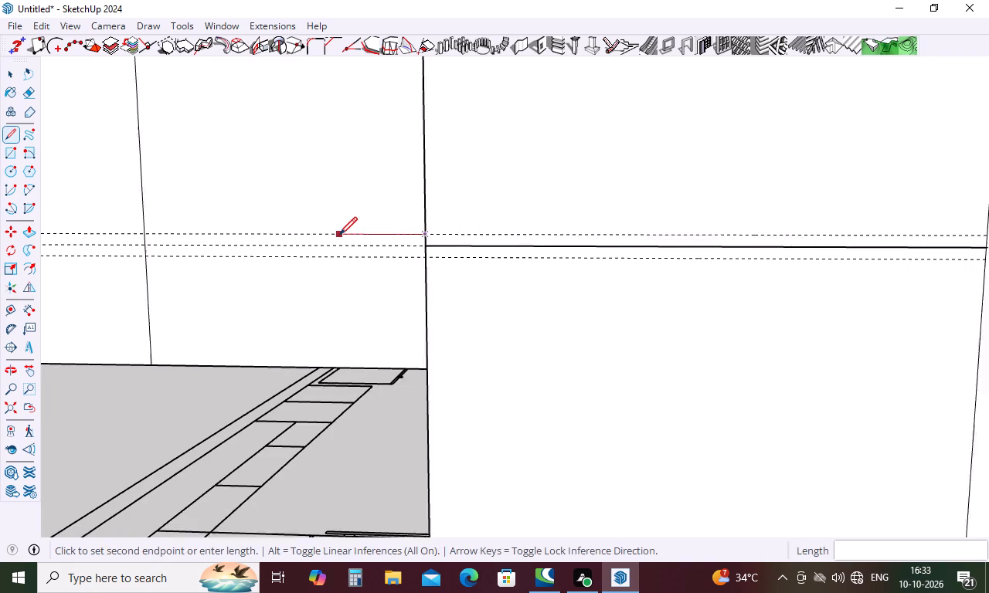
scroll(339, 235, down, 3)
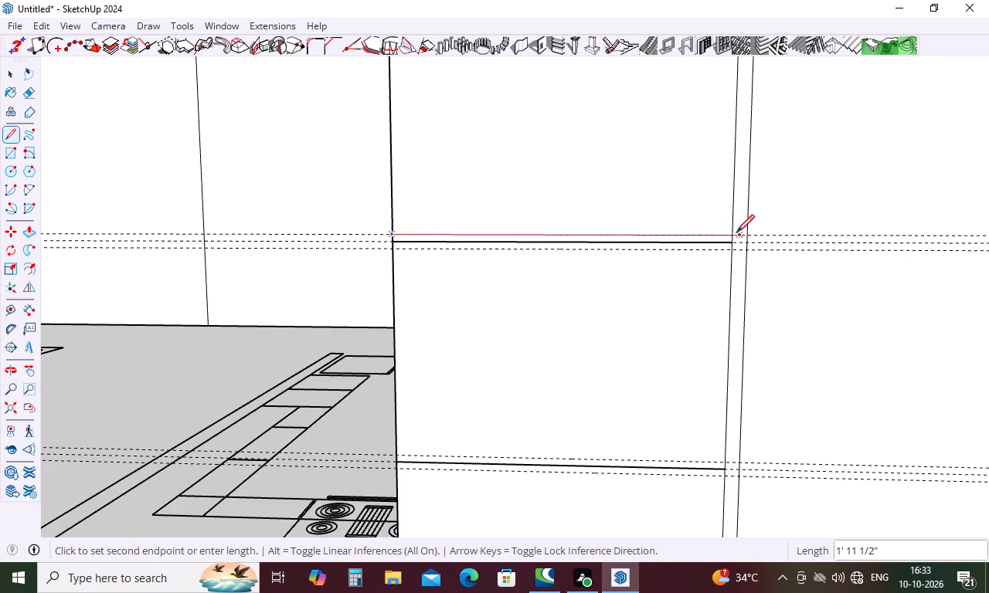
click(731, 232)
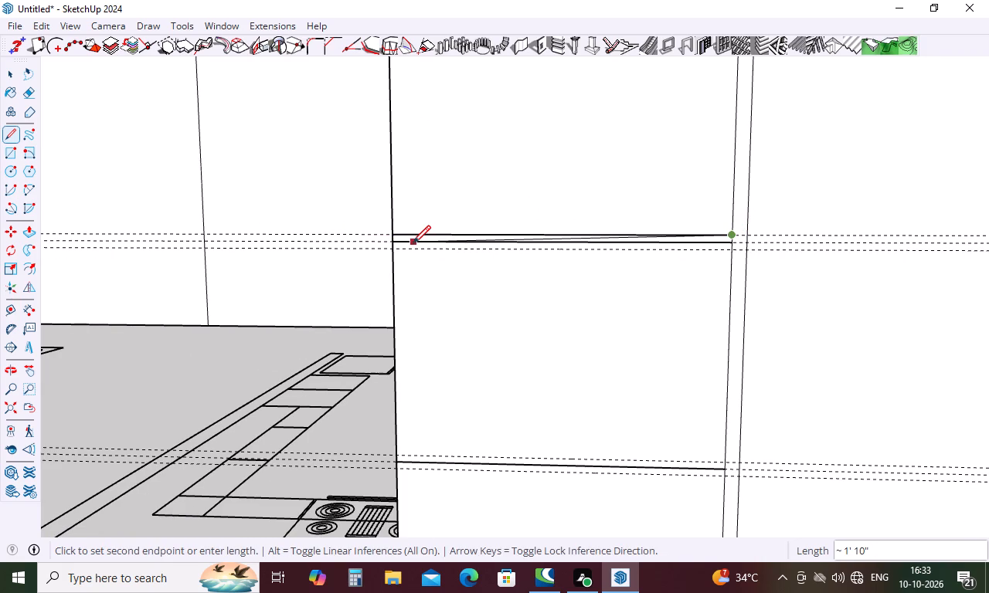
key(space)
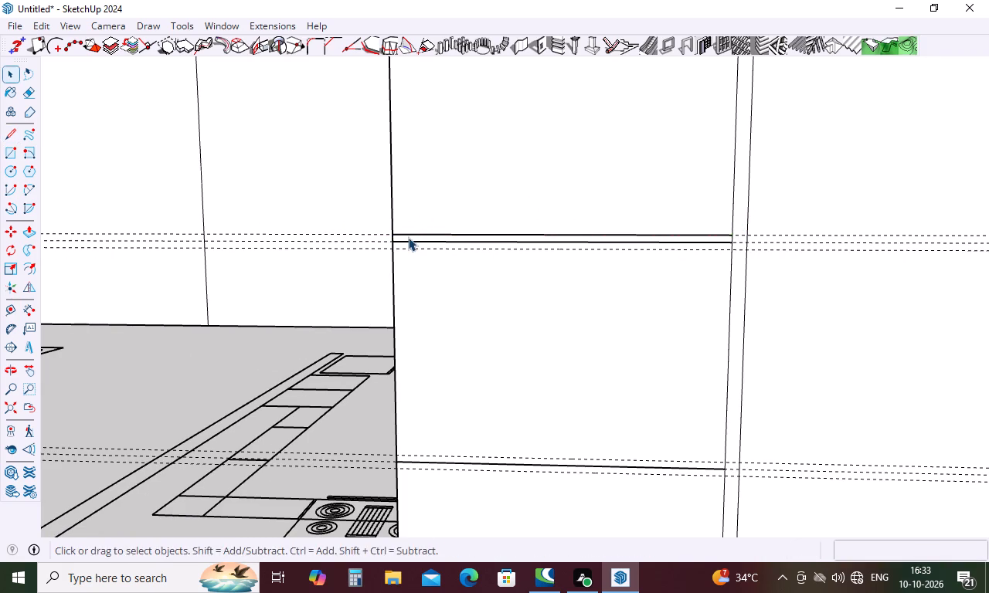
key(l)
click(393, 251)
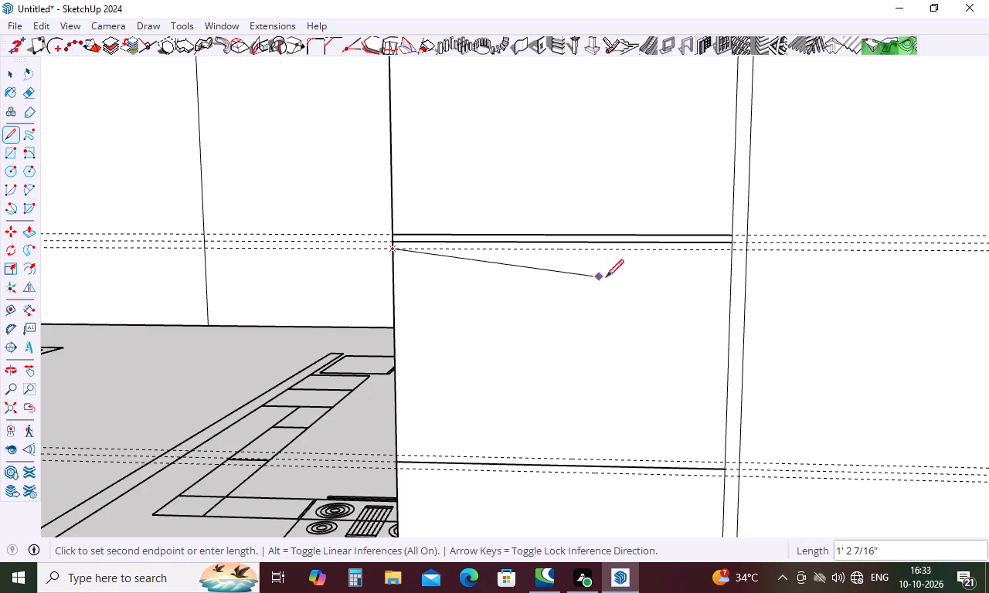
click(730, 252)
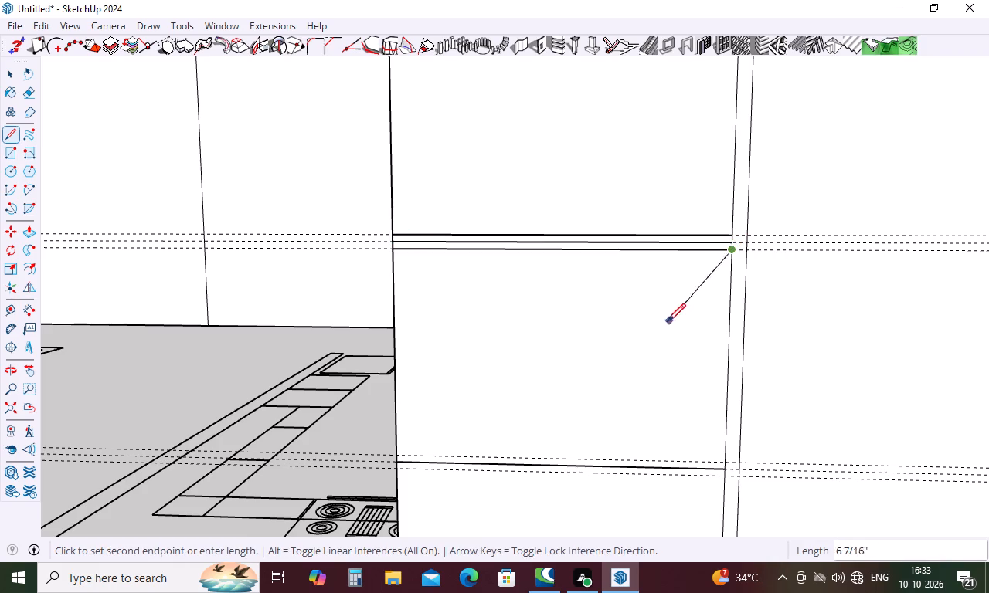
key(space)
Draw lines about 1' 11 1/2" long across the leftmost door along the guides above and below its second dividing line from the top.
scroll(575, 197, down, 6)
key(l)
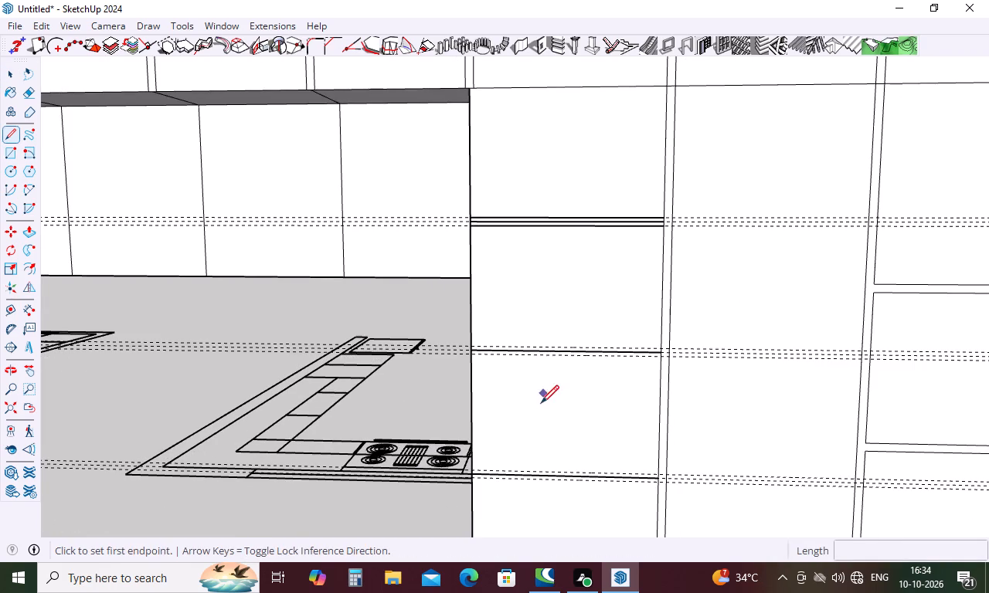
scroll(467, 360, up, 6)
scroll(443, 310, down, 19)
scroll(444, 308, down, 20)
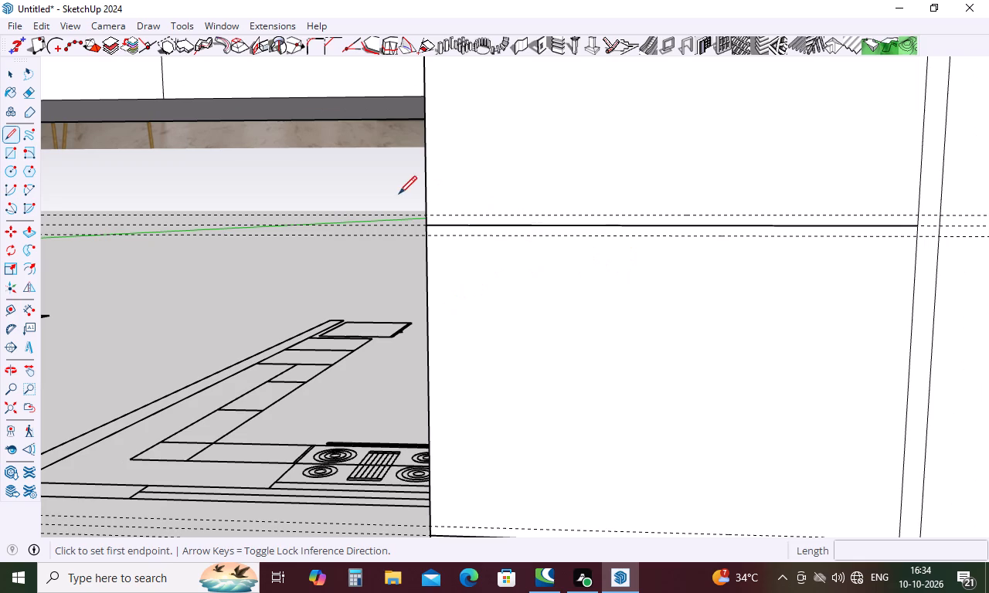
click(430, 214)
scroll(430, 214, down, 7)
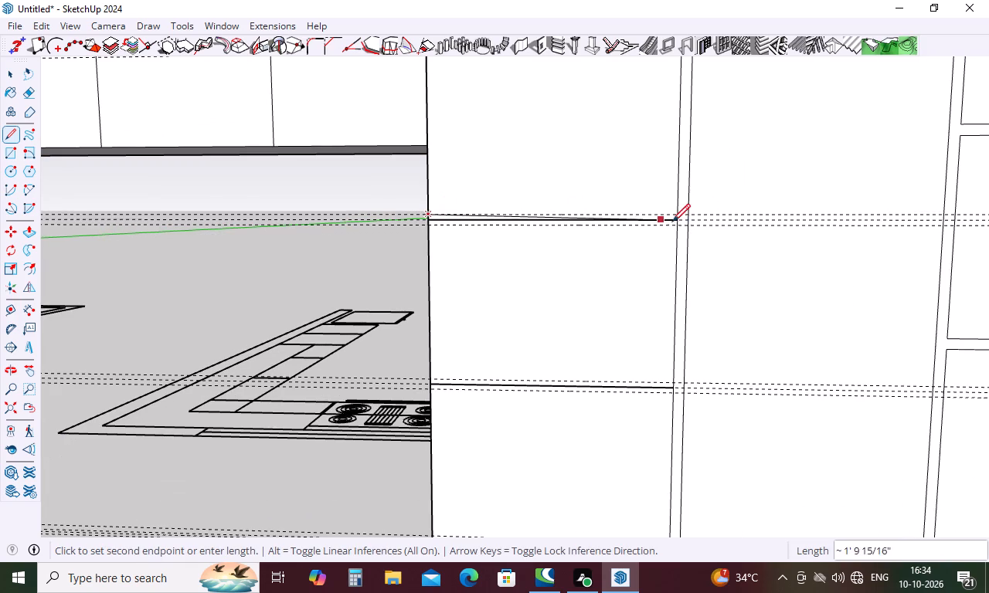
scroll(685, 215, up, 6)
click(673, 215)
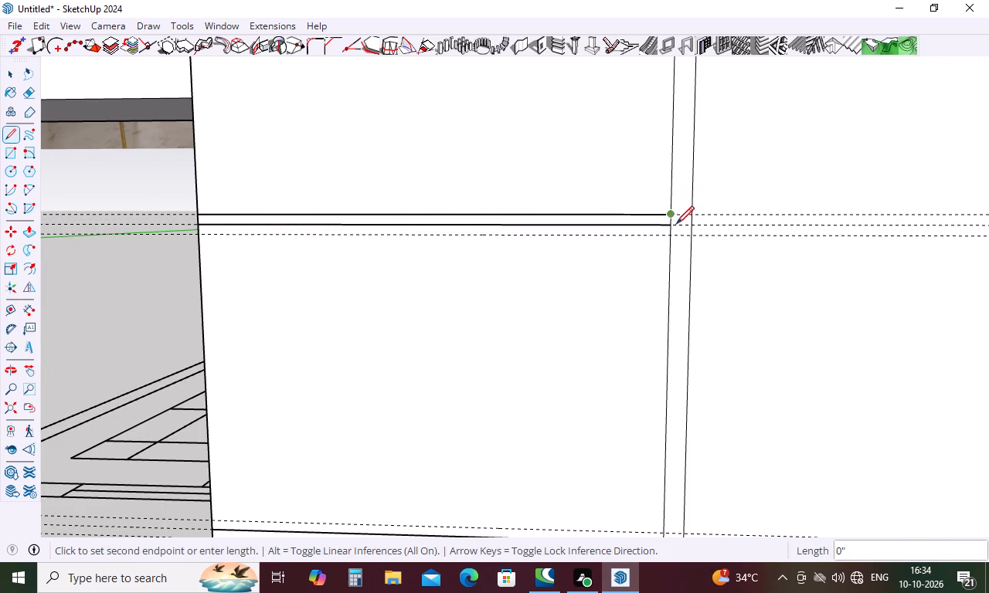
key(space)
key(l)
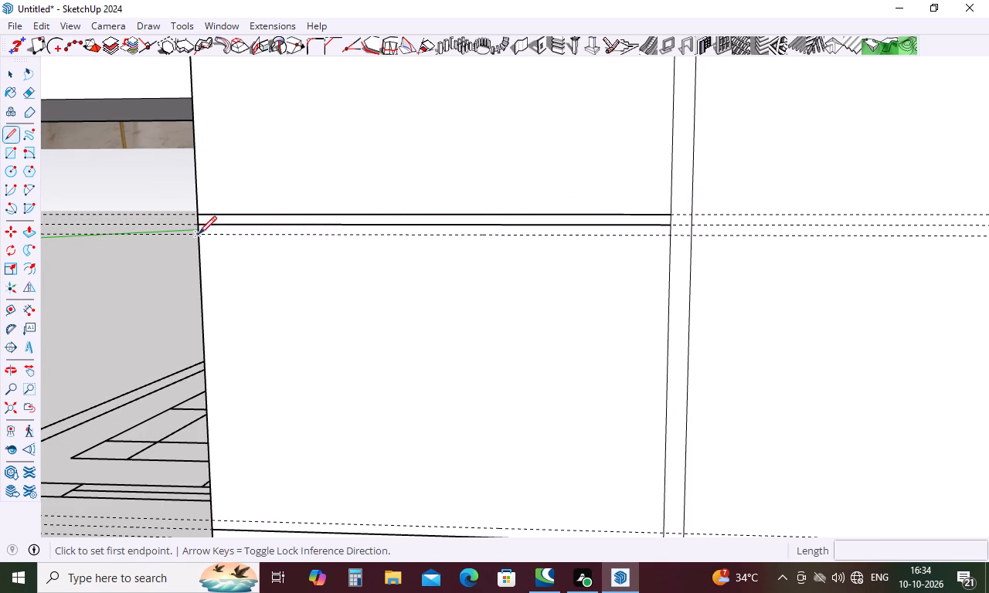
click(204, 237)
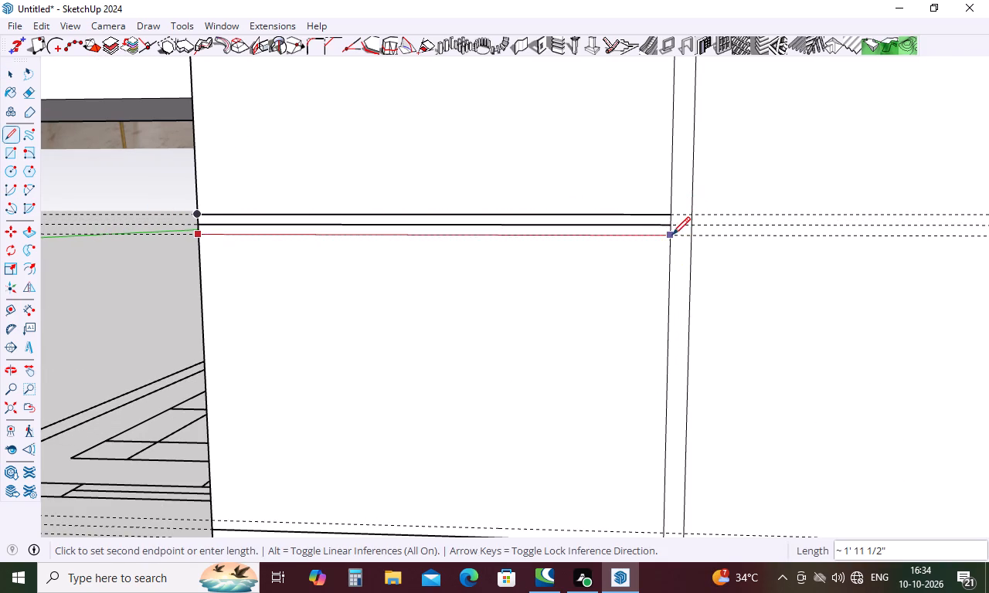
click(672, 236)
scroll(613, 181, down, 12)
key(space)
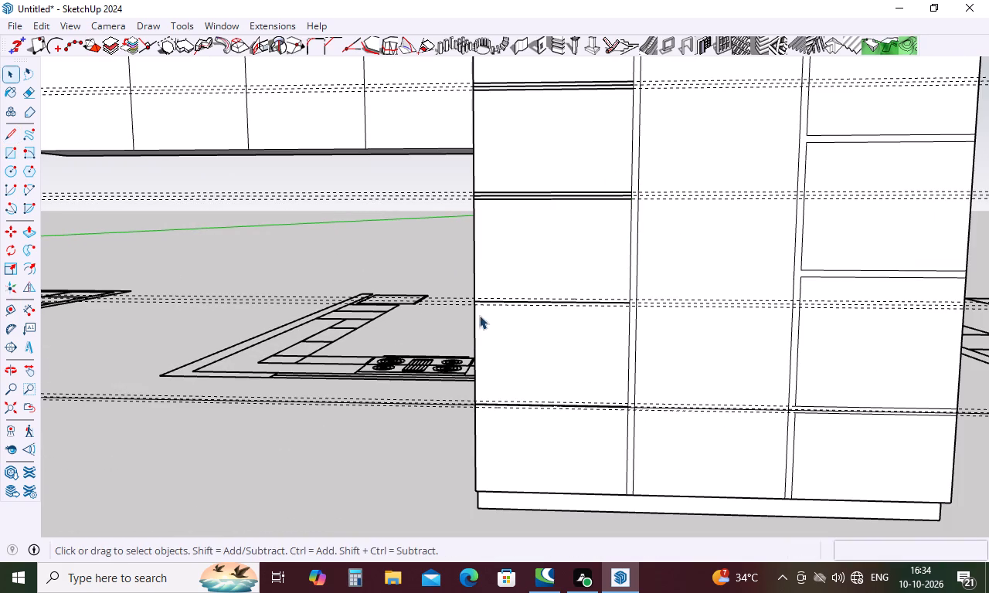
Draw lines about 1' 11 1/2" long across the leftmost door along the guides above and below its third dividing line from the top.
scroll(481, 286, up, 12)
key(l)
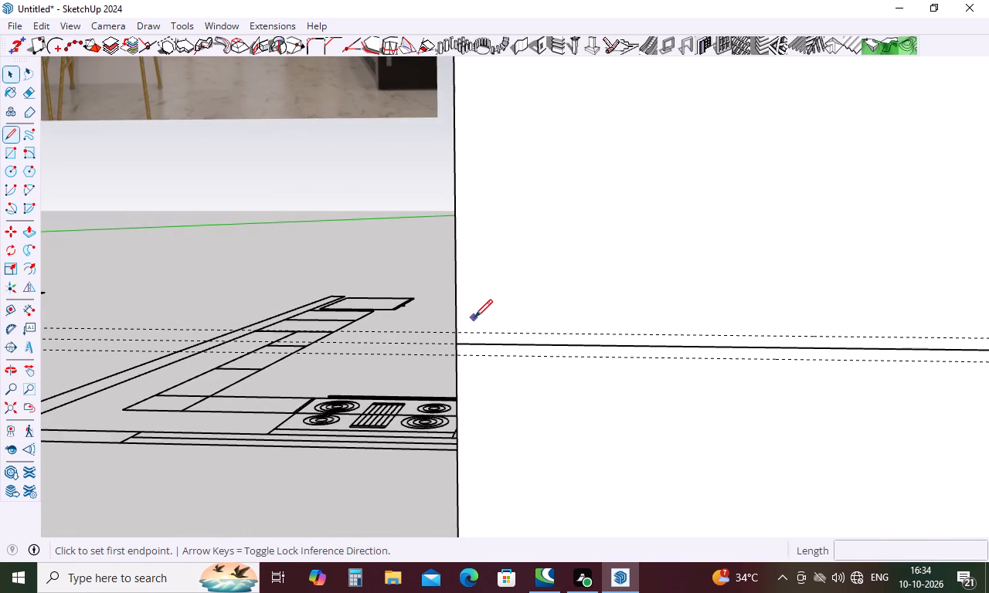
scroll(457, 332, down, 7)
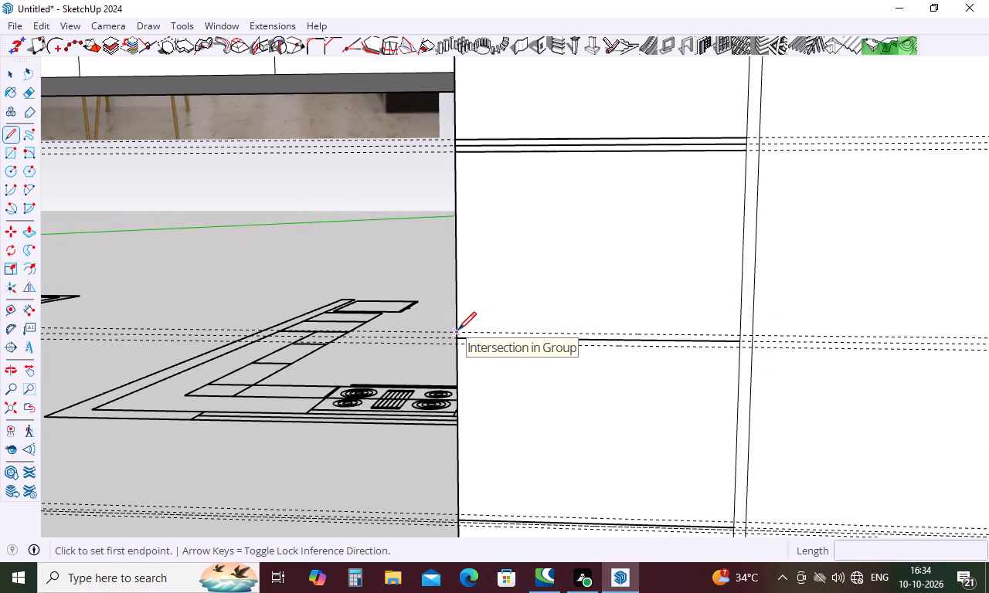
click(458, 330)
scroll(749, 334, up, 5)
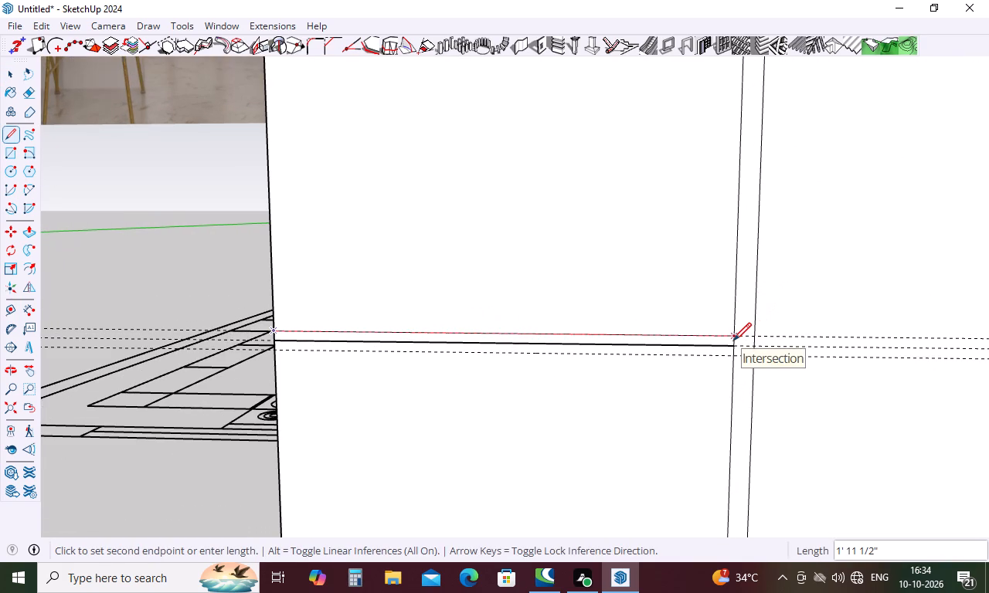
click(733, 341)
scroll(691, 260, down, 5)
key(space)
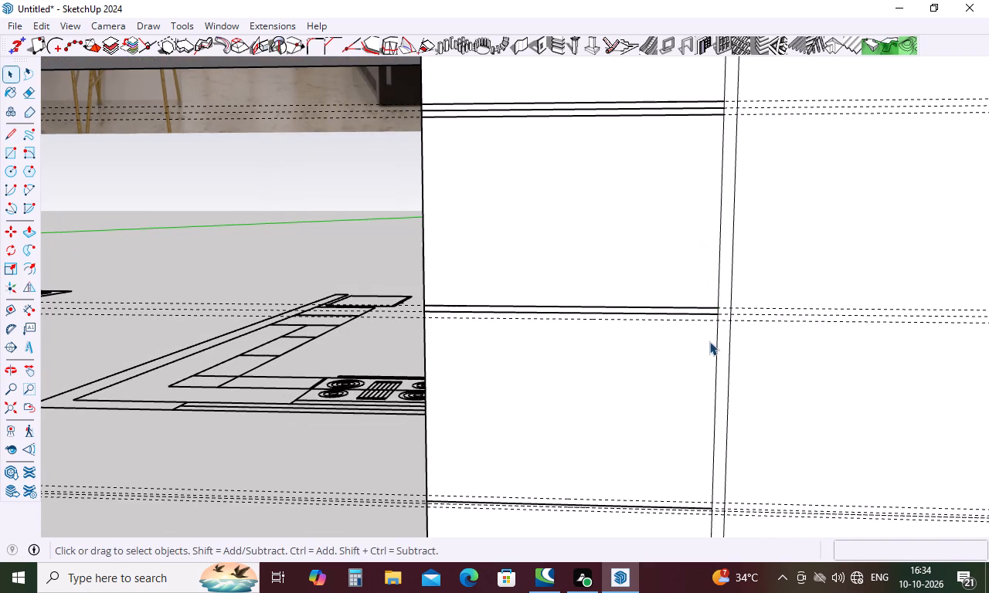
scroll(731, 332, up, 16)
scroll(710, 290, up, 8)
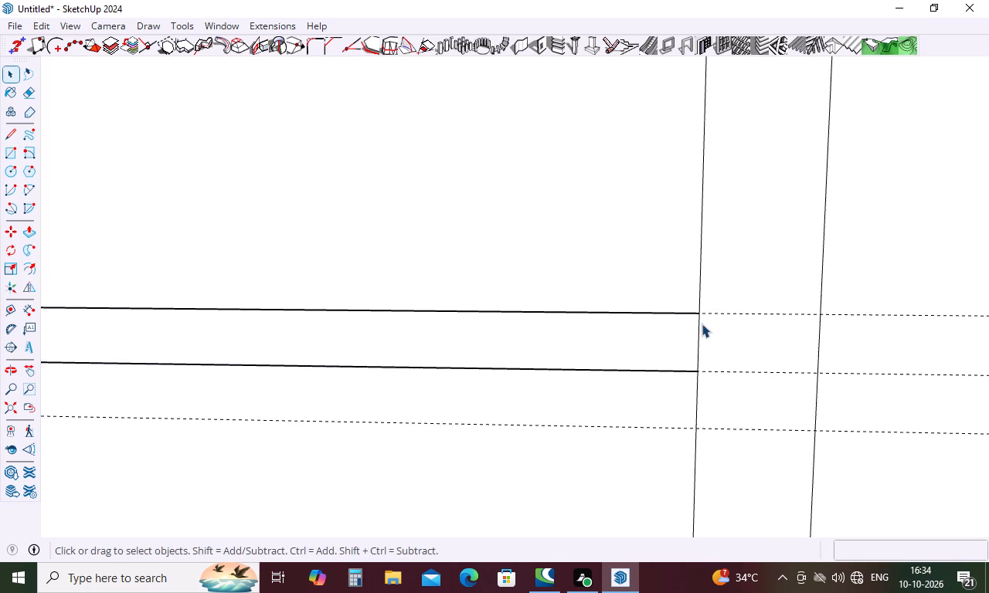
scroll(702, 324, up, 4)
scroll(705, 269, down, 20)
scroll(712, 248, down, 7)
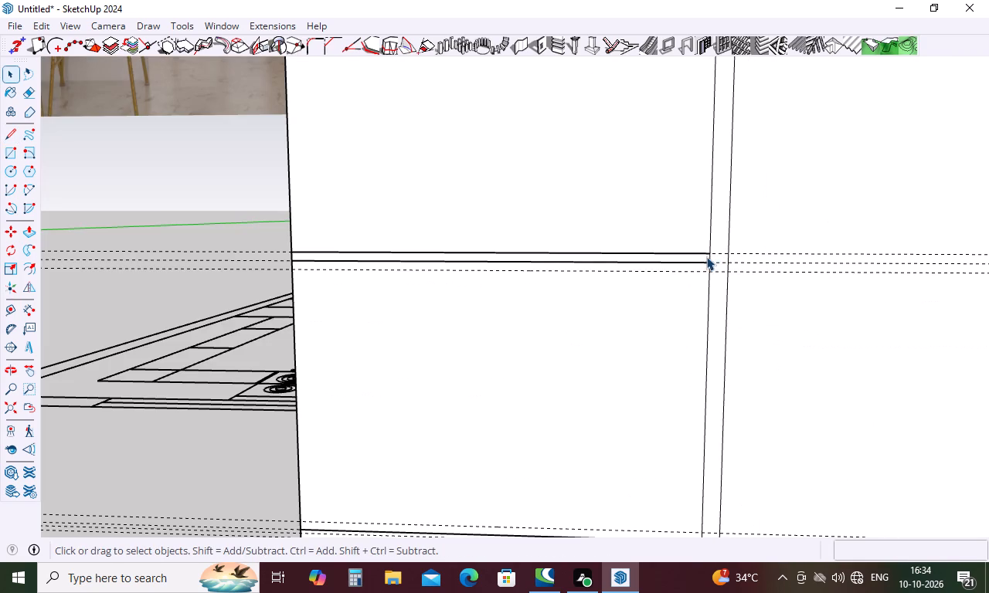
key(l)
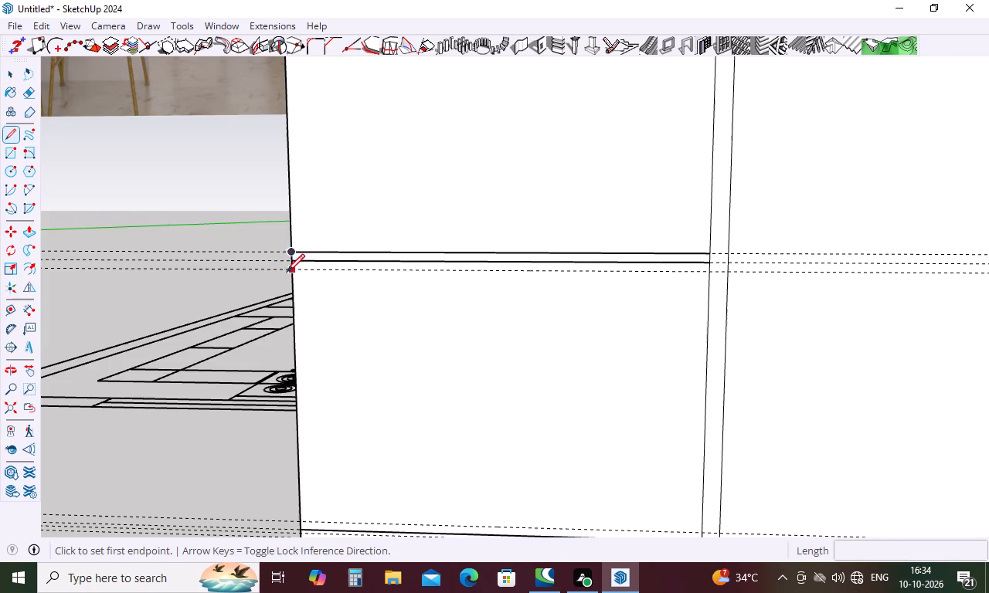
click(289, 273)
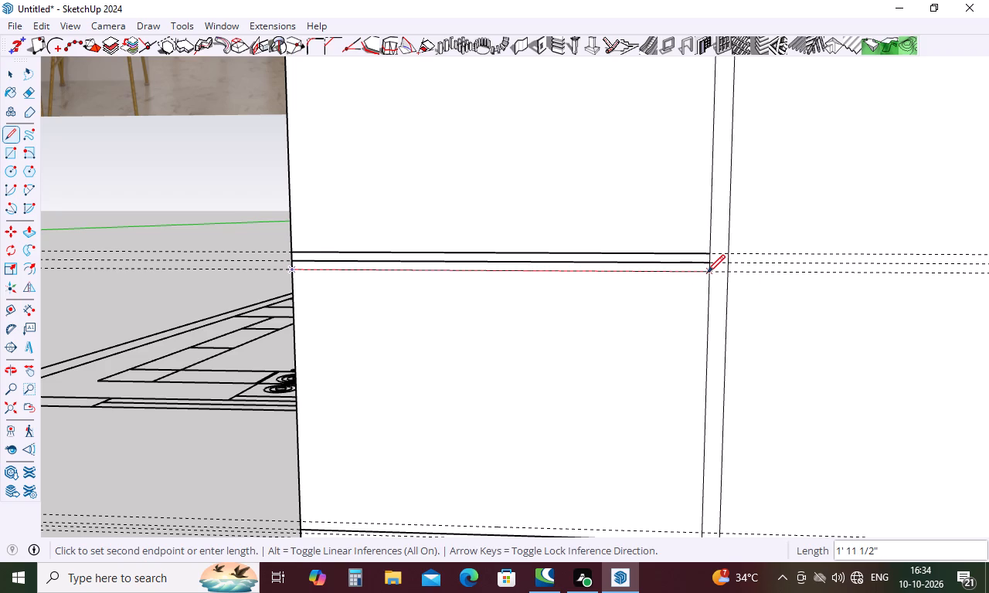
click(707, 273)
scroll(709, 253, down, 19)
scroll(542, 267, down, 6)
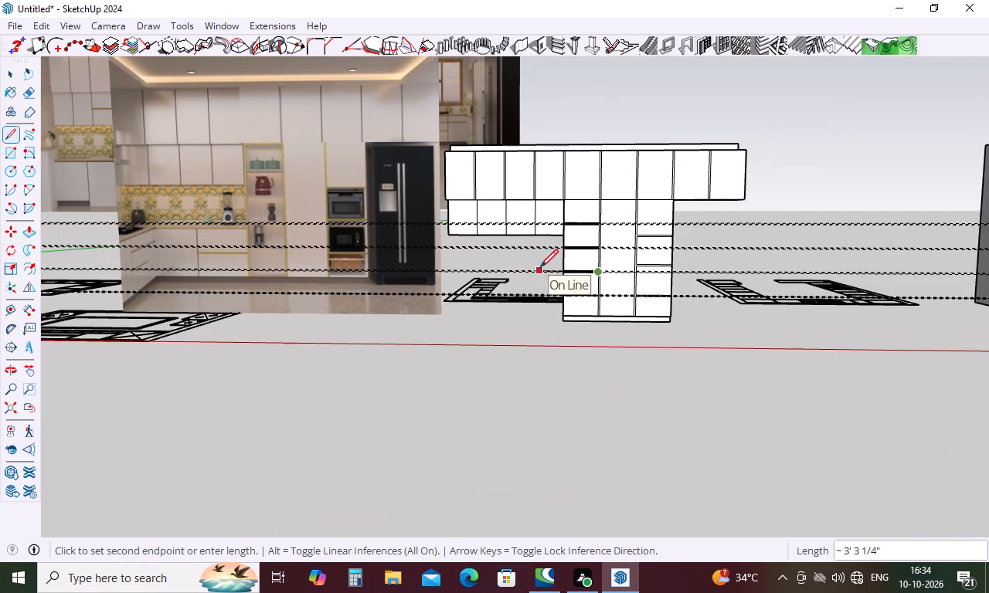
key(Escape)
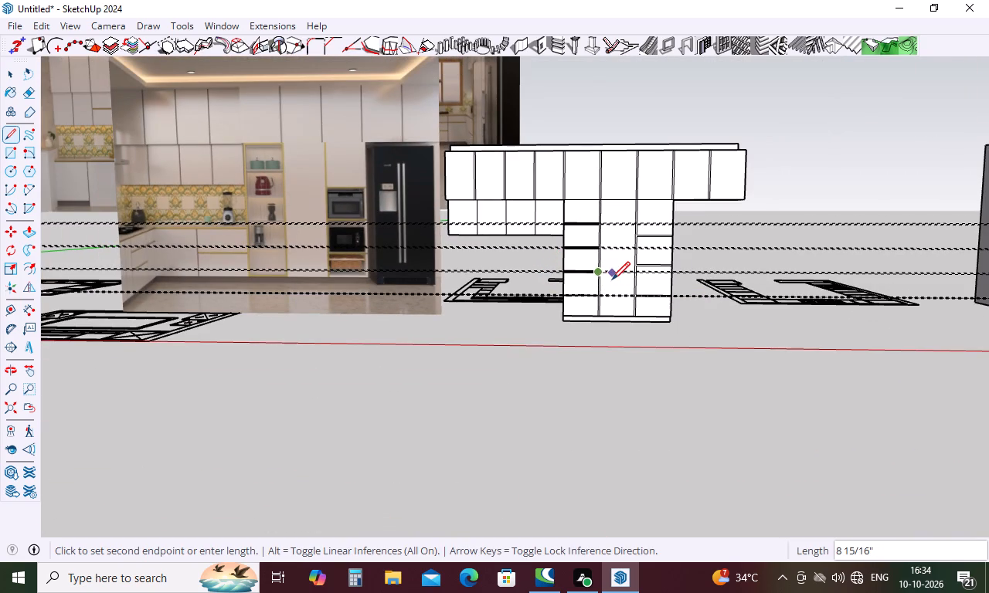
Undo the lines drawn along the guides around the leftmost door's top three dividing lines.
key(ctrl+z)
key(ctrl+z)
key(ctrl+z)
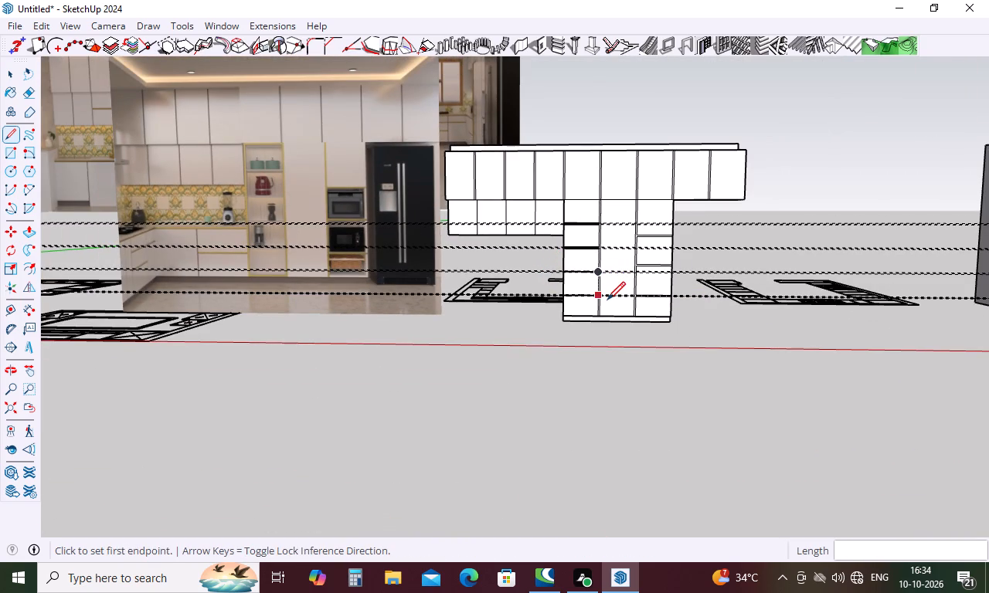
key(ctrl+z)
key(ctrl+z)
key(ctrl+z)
Undo the offset guides and the four evenly spaced dividing lines on the leftmost door, back to its single middle dividing line.
key(ctrl+z)
key(ctrl+z)
key(ctrl+z)
key(ctrl+z)
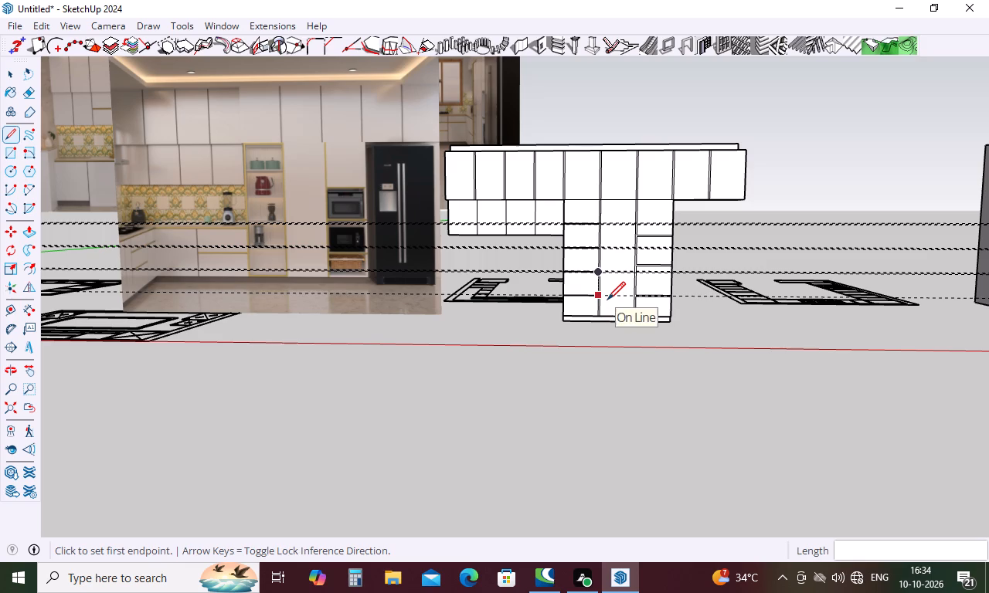
key(ctrl+z)
key(ctrl+z)
key(ctrl+z)
key(ctrl+z)
key(ctrl+z)
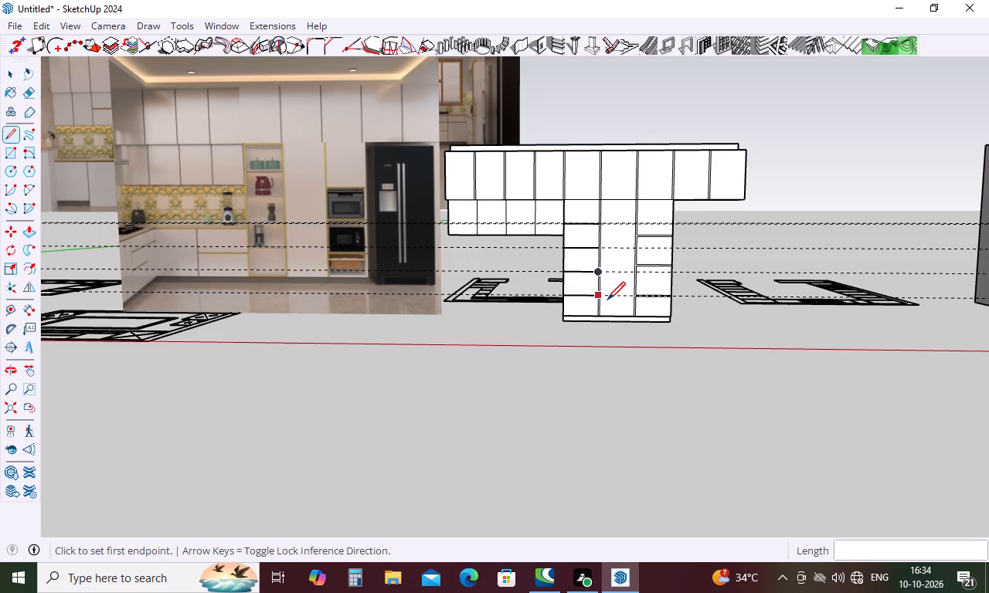
key(ctrl+z)
key(ctrl+z)
key(ctrl+z)
key(ctrl+z)
key(ctrl+z)
key(ctrl+z)
key(ctrl+z)
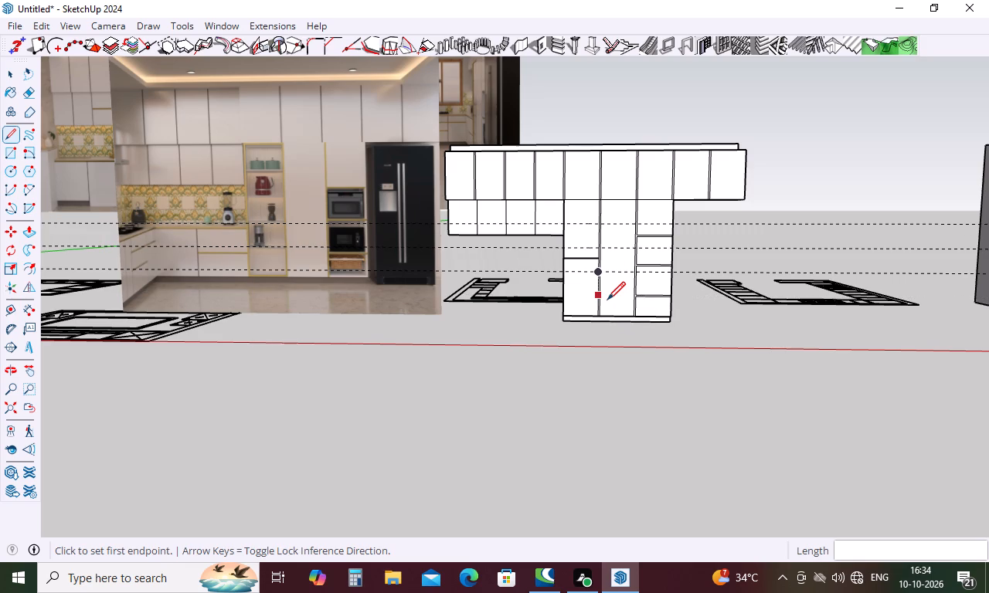
key(ctrl+z)
key(ctrl+z)
key(ctrl+z)
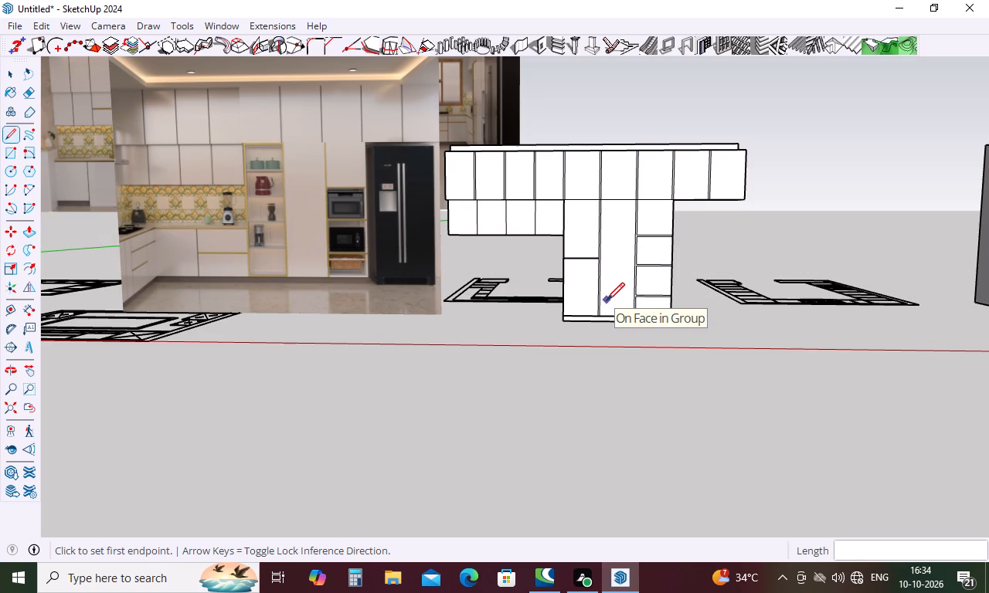
Delete the single middle dividing line on the tall unit's leftmost door.
key(space)
scroll(579, 254, up, 4)
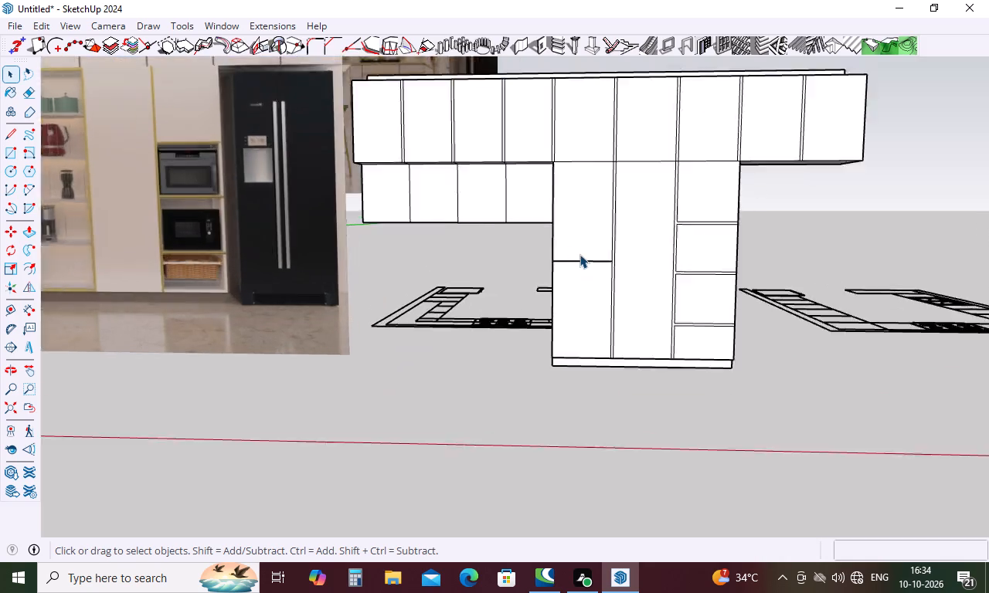
scroll(579, 254, up, 8)
drag(588, 255, 584, 273)
double_click(582, 277)
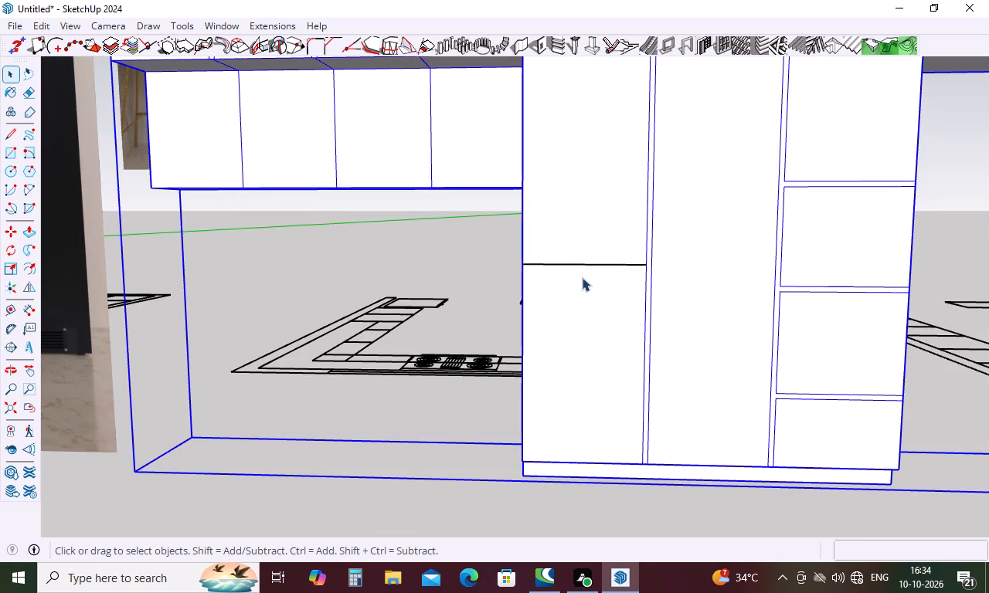
drag(590, 253, 583, 280)
scroll(580, 267, down, 6)
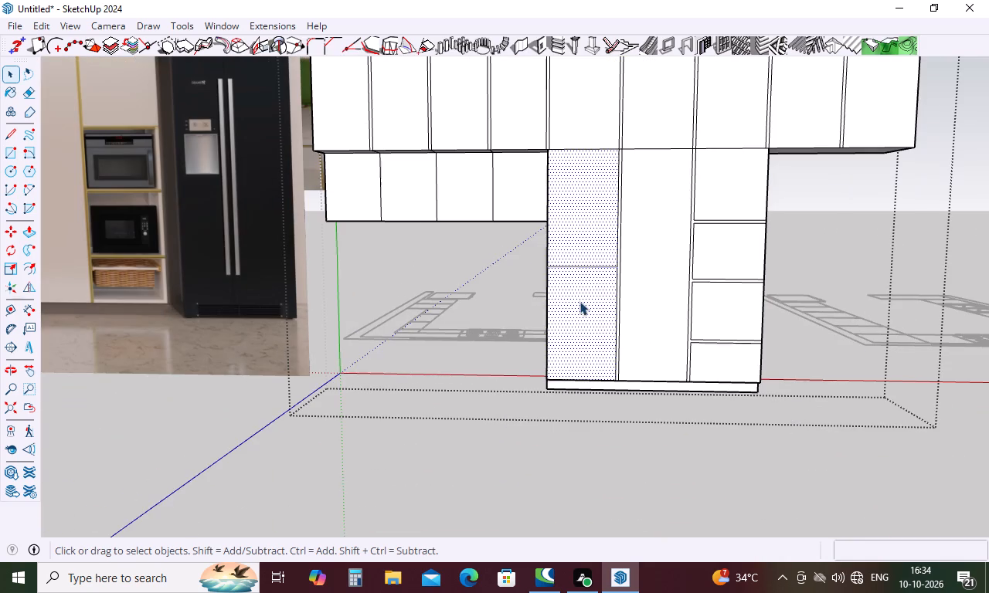
click(579, 340)
click(581, 289)
click(504, 283)
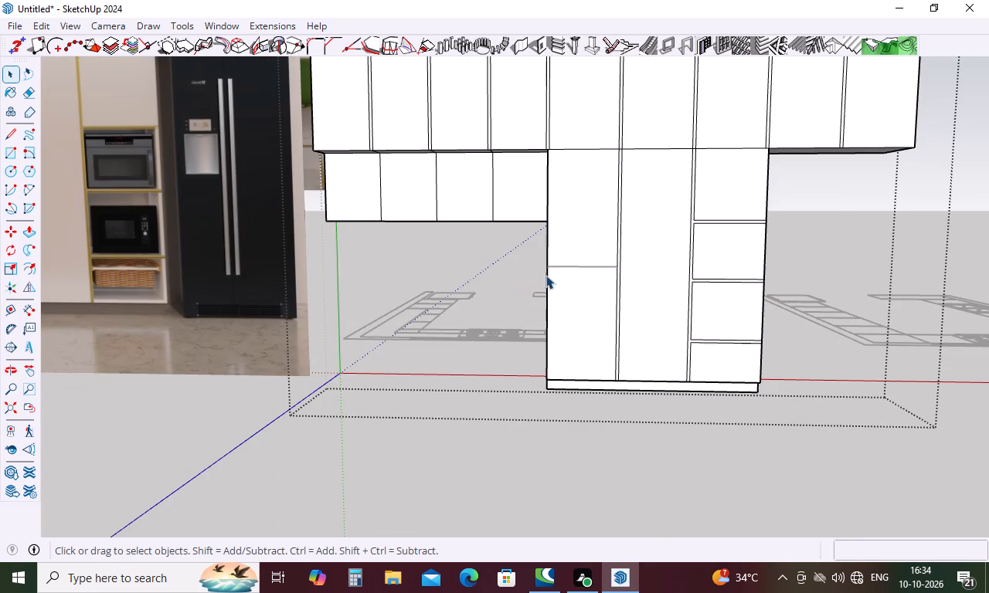
click(569, 265)
click(465, 455)
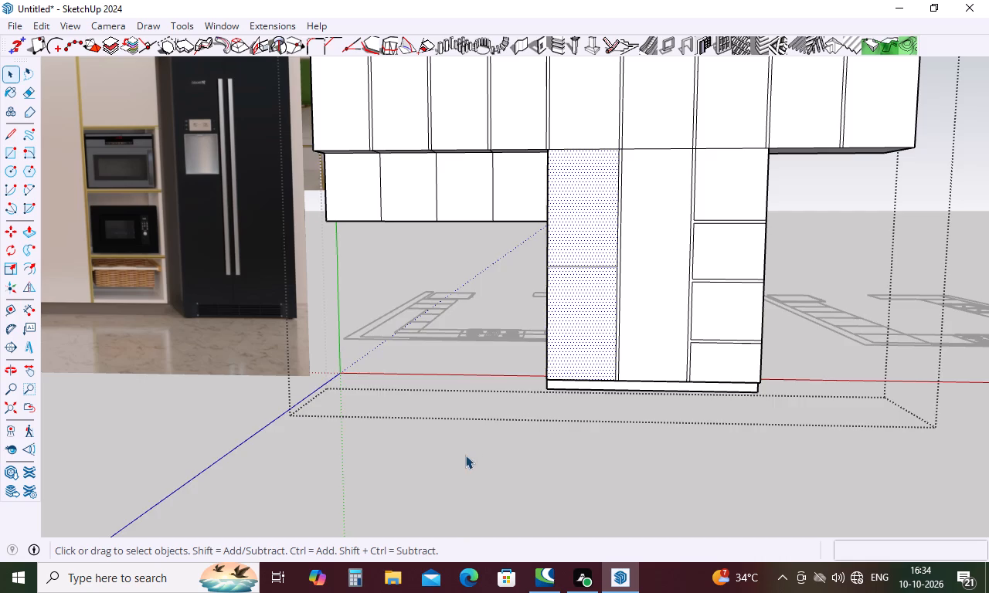
click(586, 266)
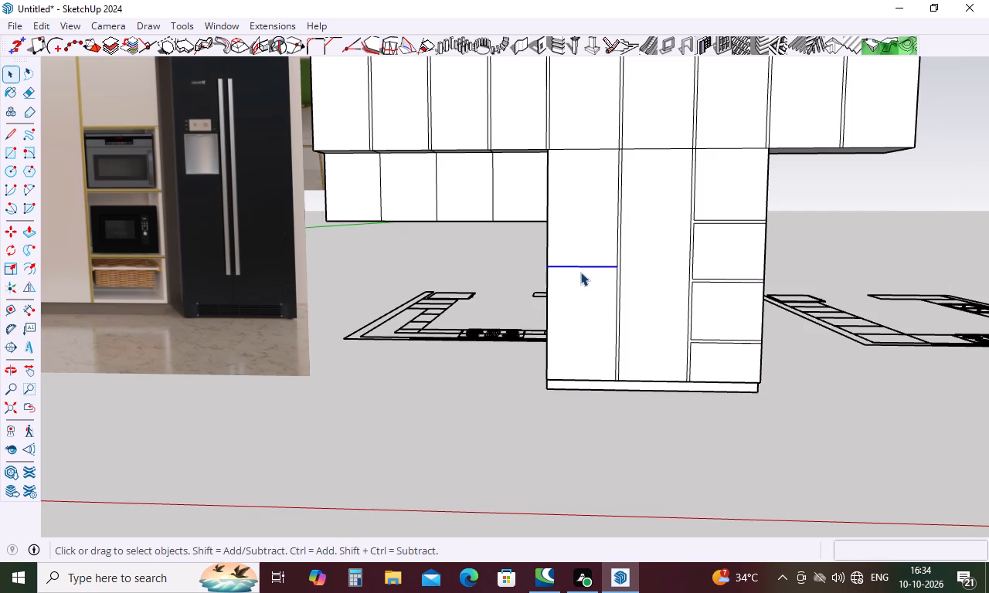
key(Delete)
Inside the cabinet group, place two horizontal guides down the leftmost door, the first 16" below its top edge and the second 16" below that.
double_click(570, 321)
scroll(532, 310, down, 6)
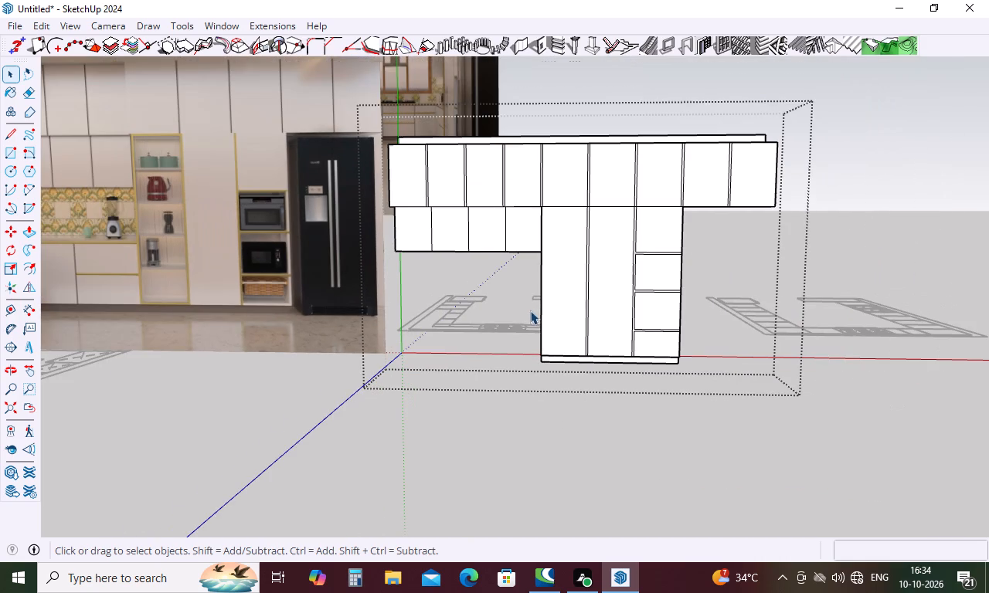
key(Escape)
double_click(620, 283)
scroll(586, 241, up, 6)
key(t)
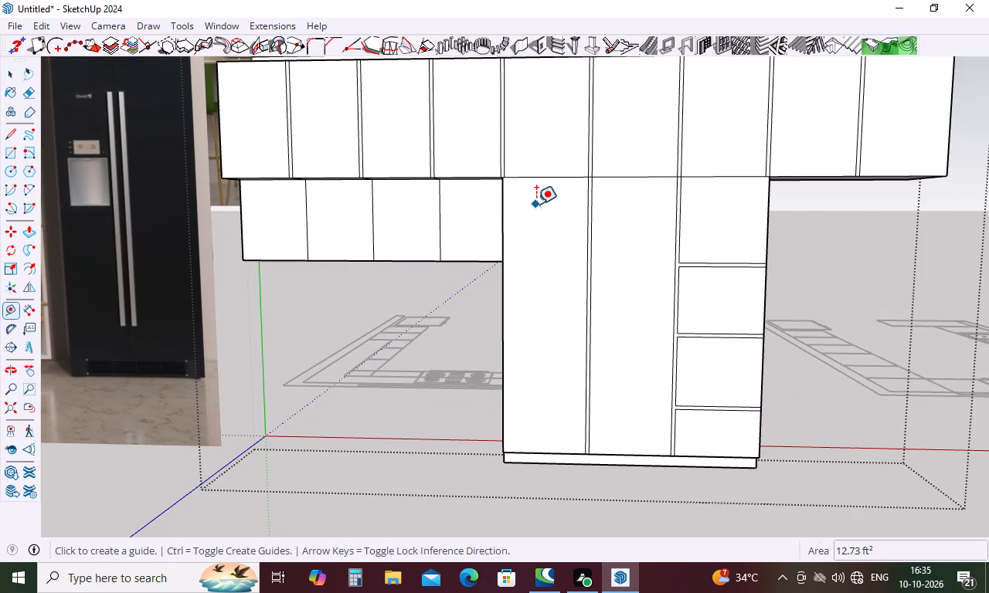
click(545, 177)
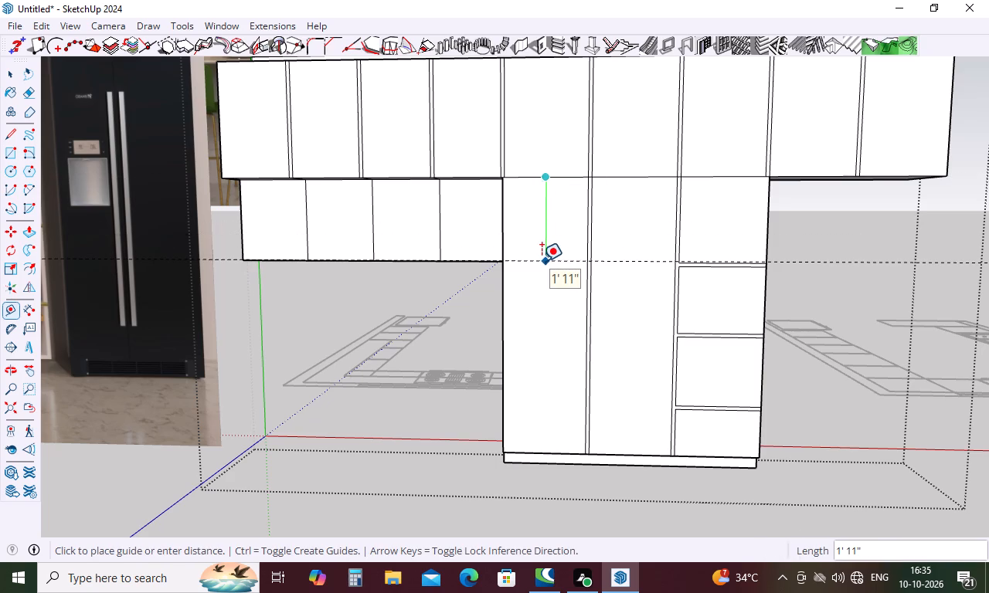
key(1)
key(6)
key(Return)
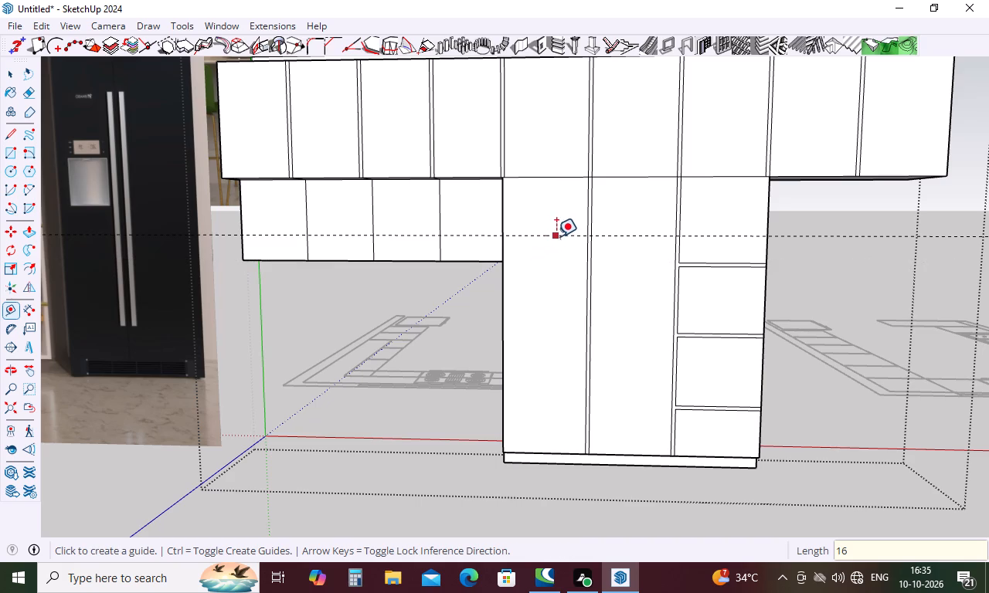
click(557, 236)
key(1)
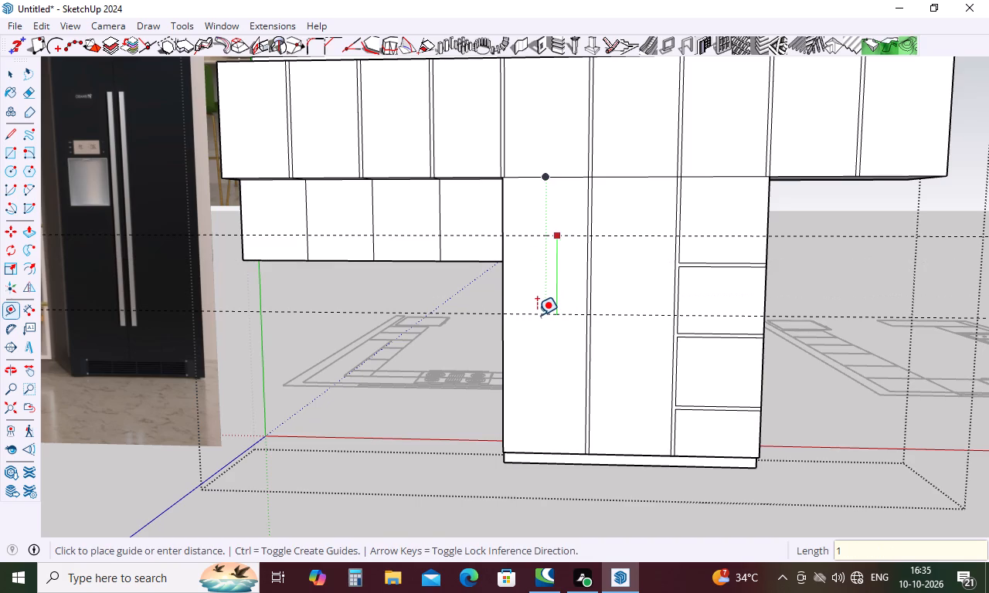
key(6)
key(Return)
Place a third and a fourth horizontal guide on the leftmost door, each 16" below the previous guide.
drag(549, 290, 548, 300)
key(space)
text(t)
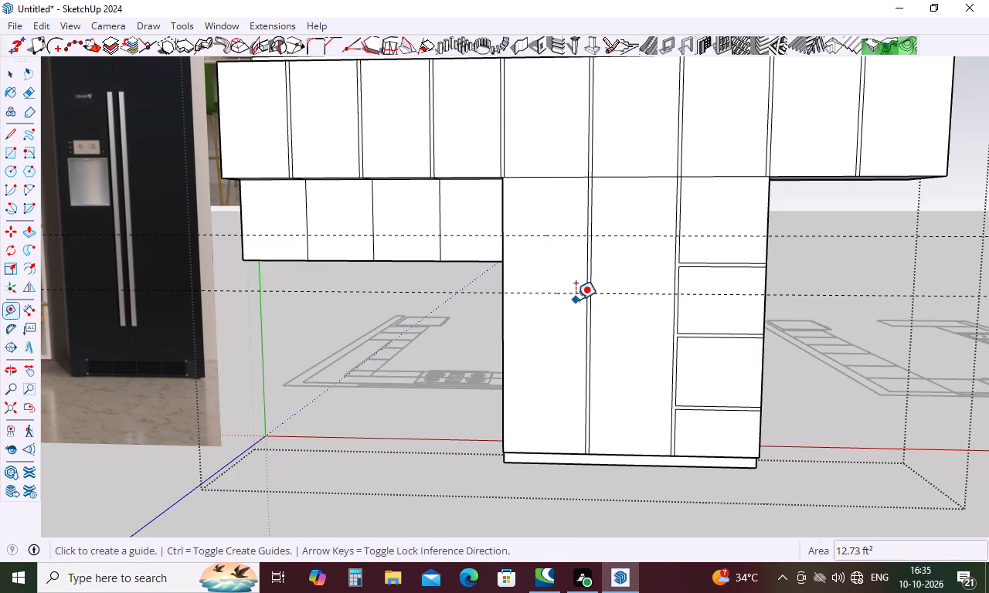
drag(569, 290, 564, 317)
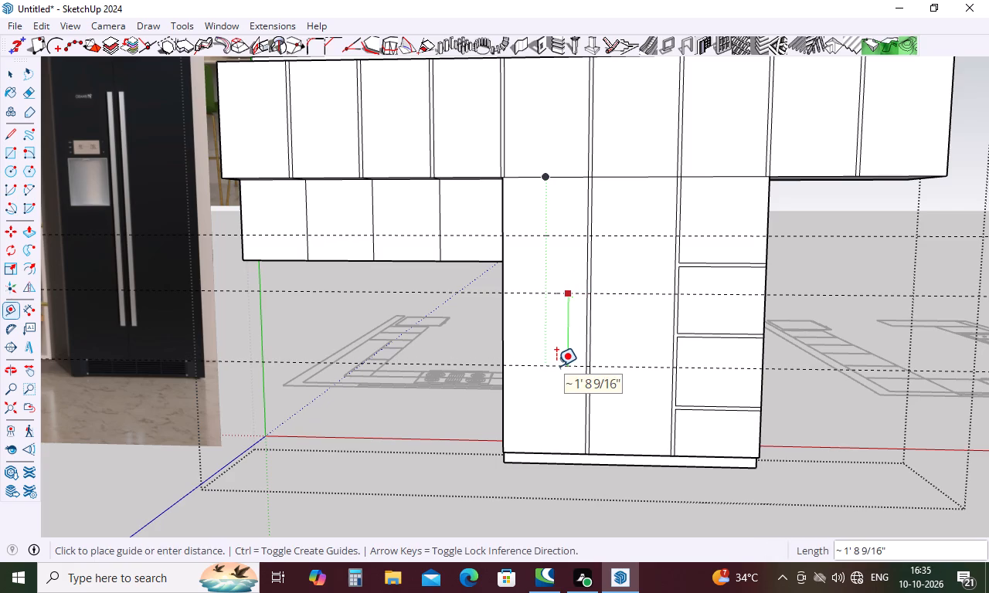
key(1)
key(6)
key(Return)
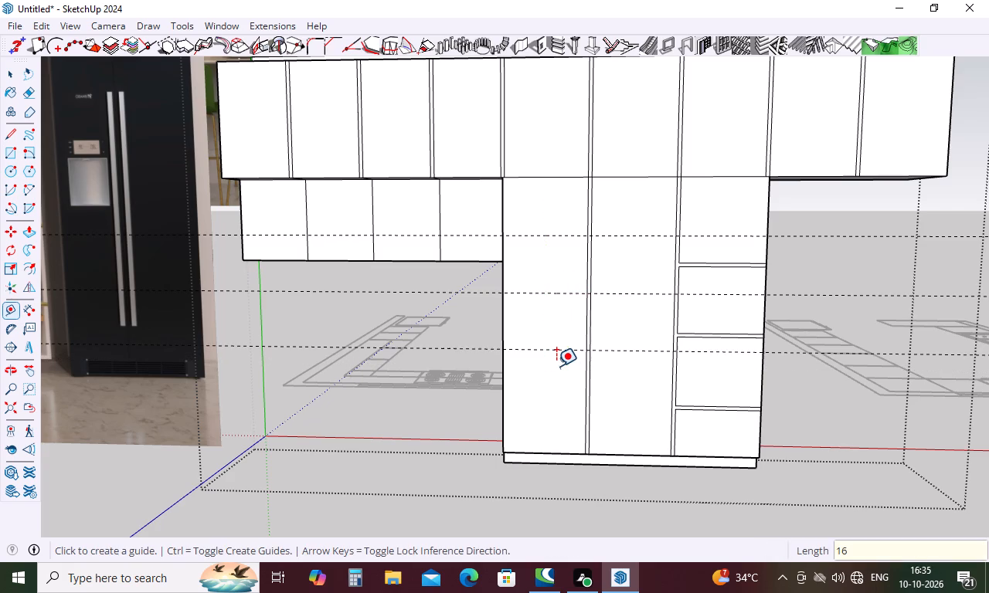
click(554, 348)
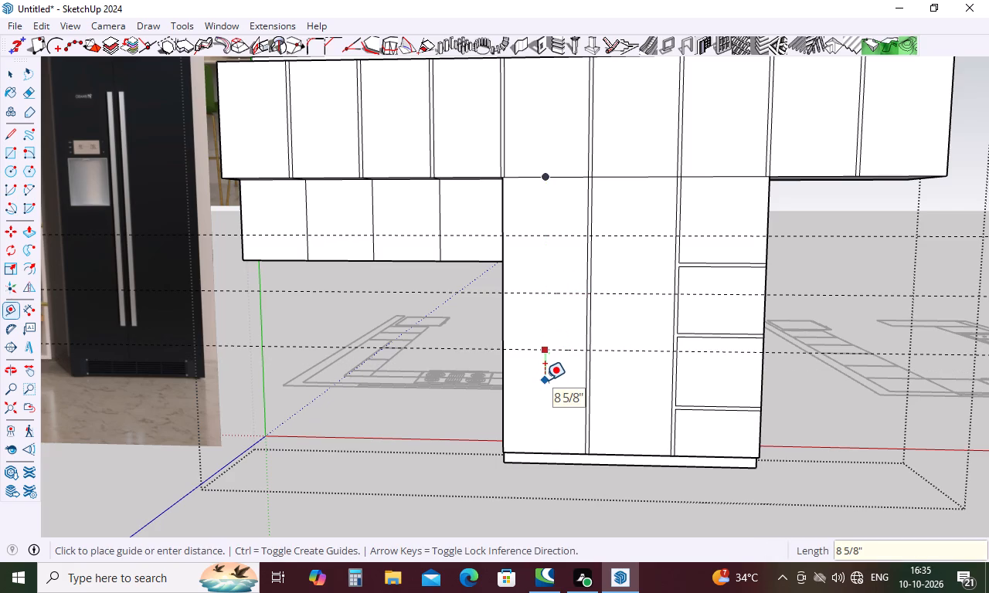
key(Escape)
key(t)
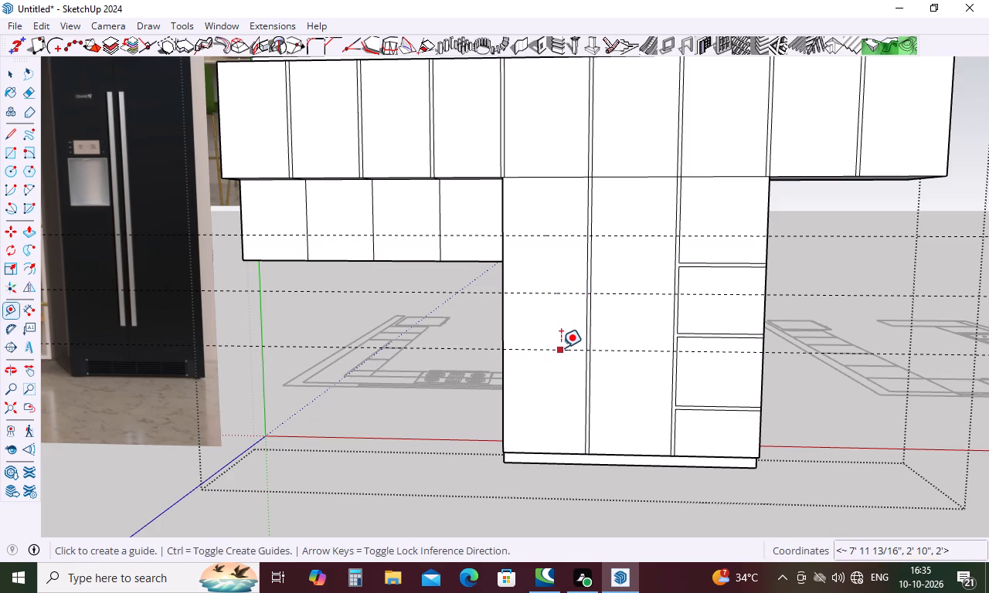
click(561, 347)
key(1)
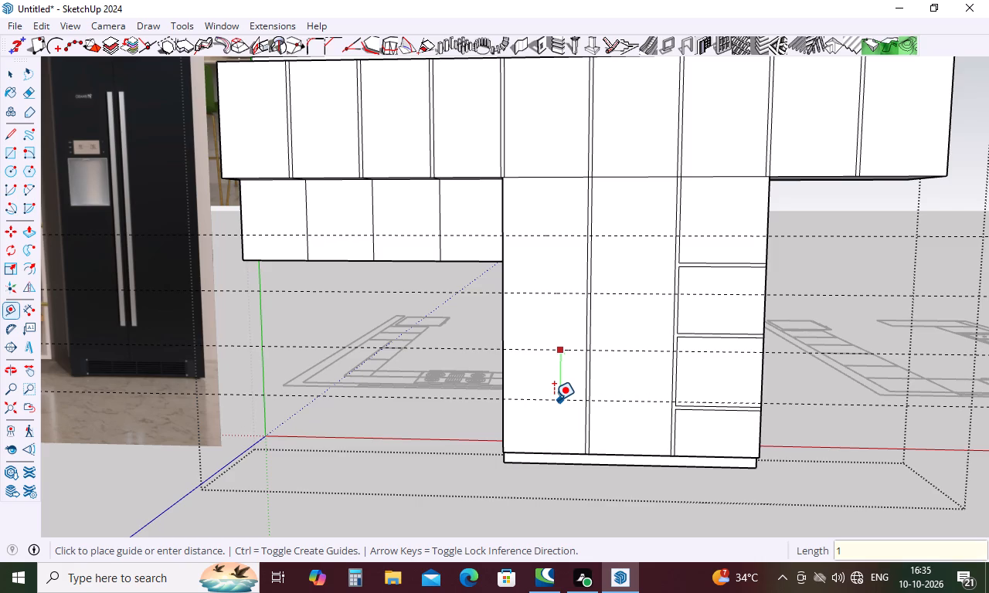
key(6)
key(Return)
key(Escape)
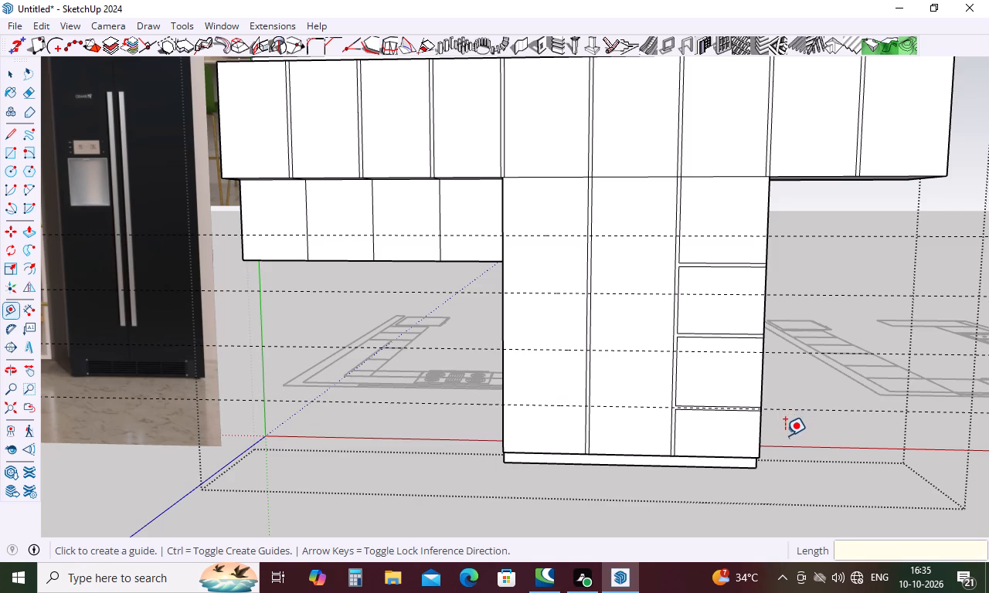
Draw lines about 1' 11 1/2" long across the leftmost door along its top two guides.
key(l)
scroll(499, 239, up, 11)
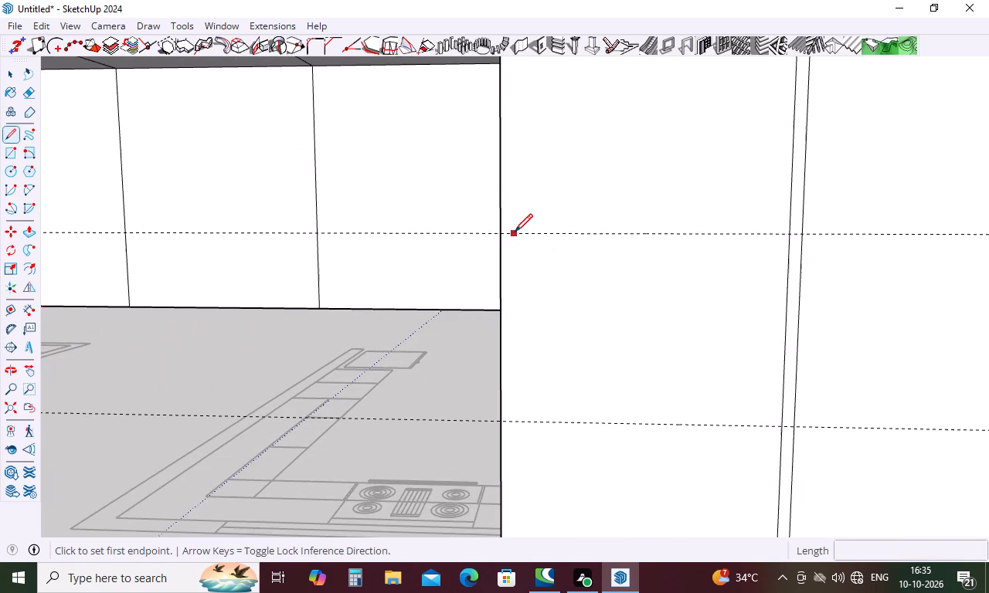
click(501, 232)
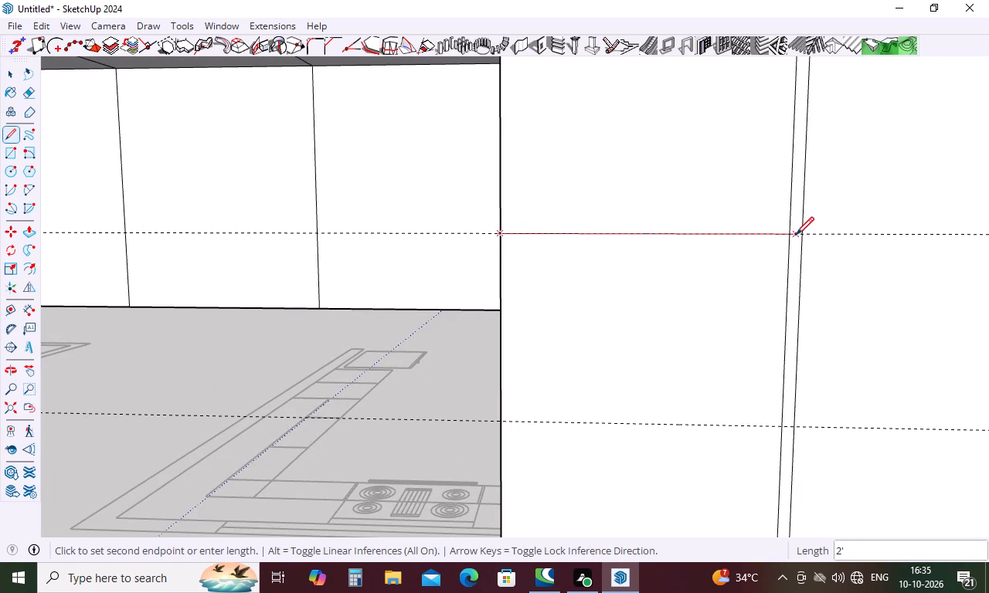
click(791, 235)
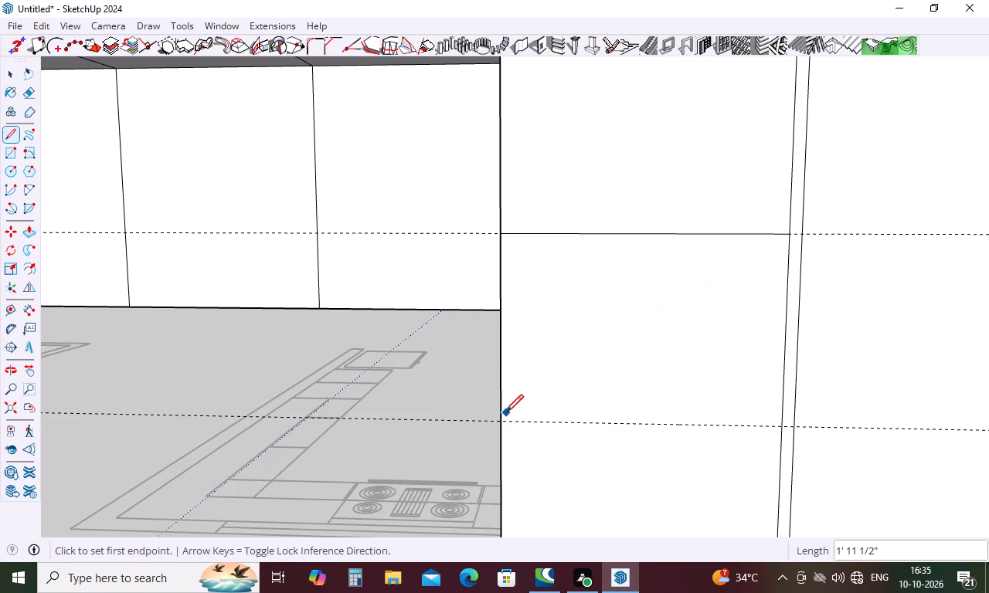
click(501, 426)
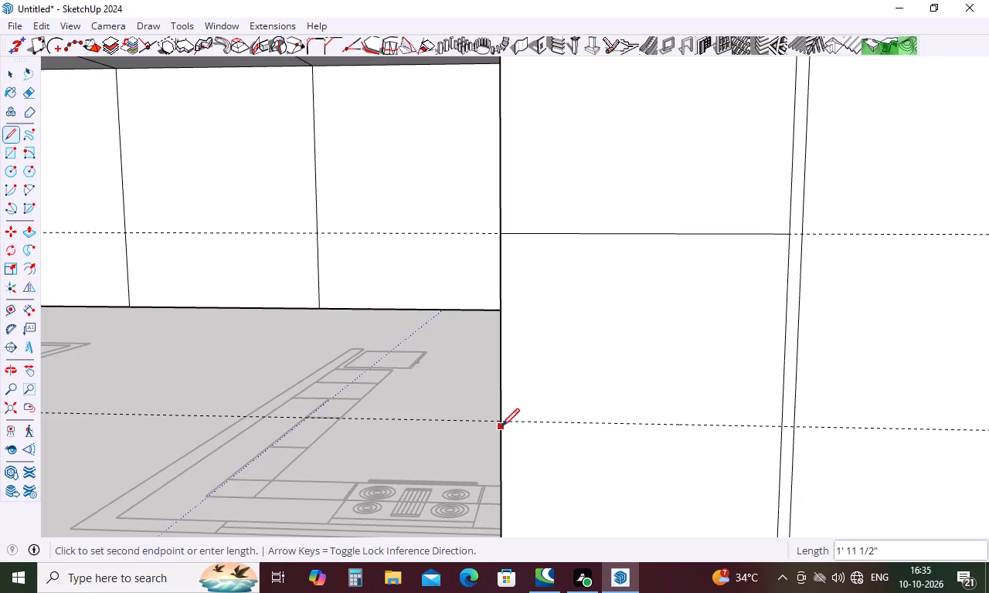
key(Escape)
key(l)
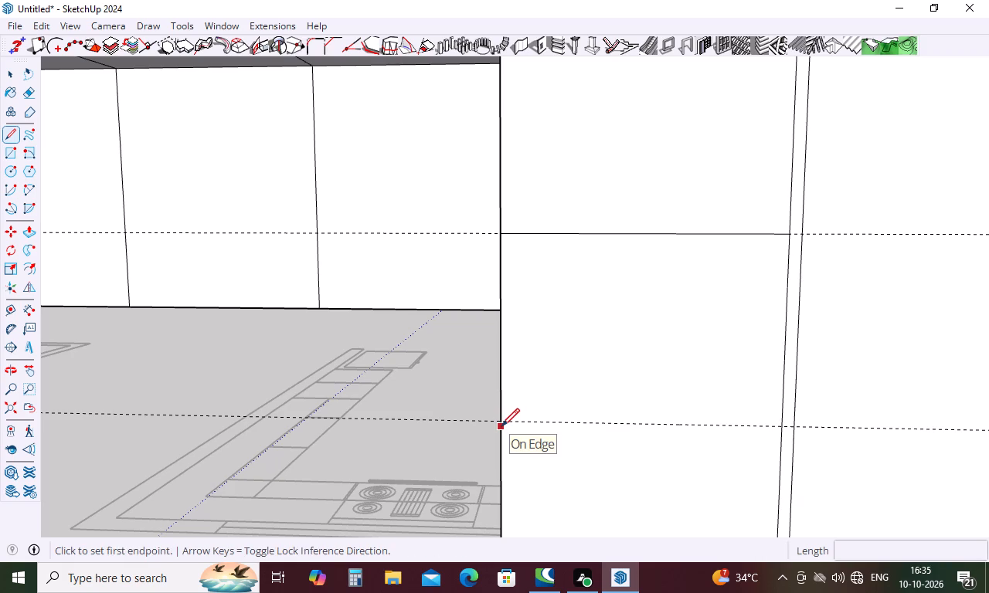
scroll(498, 432, up, 5)
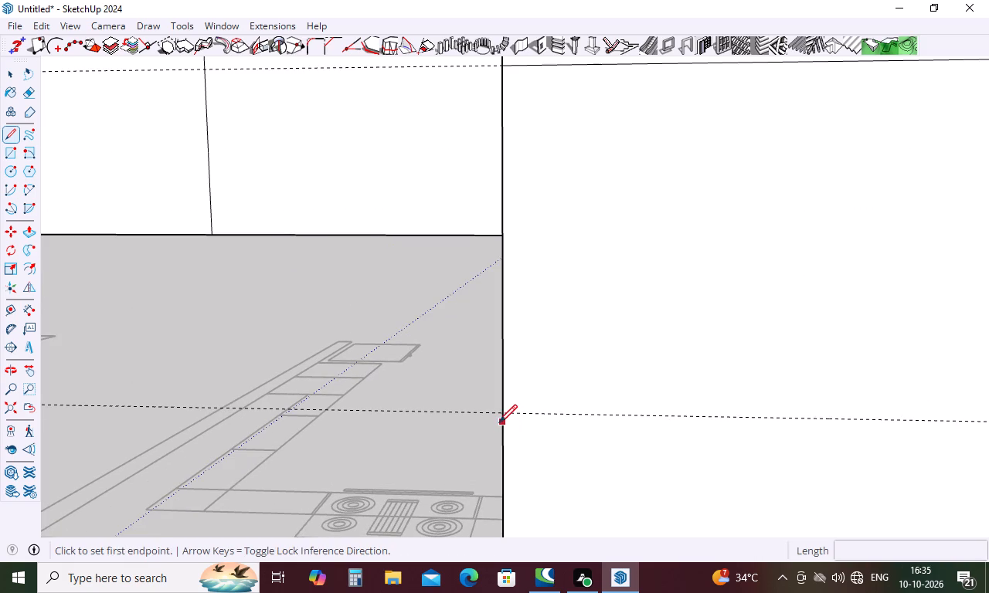
click(503, 414)
scroll(504, 414, down, 12)
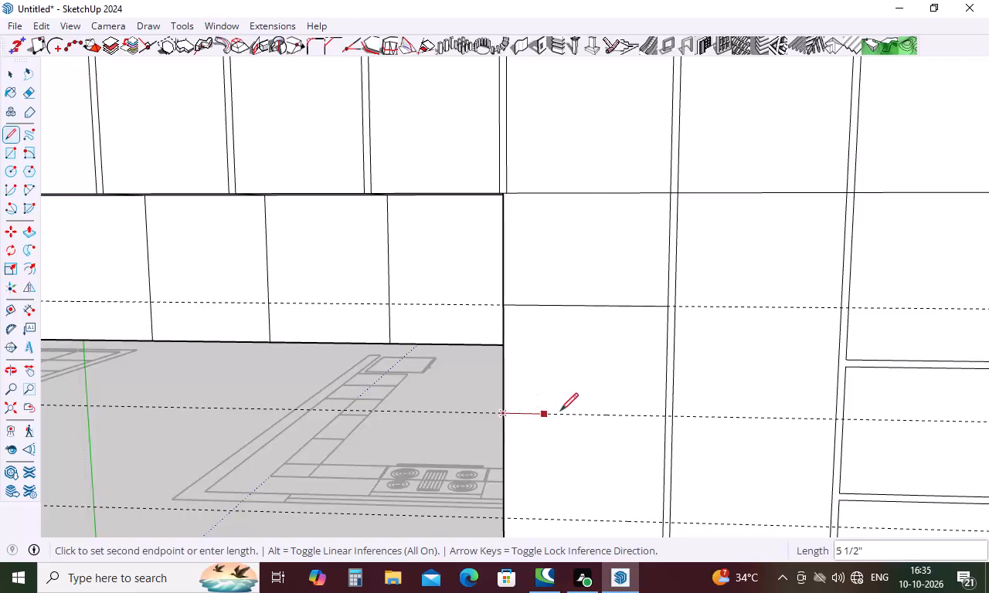
click(661, 419)
Draw lines about 1' 11 1/2" long across the leftmost door along its third and fourth guides from the top.
scroll(562, 352, down, 6)
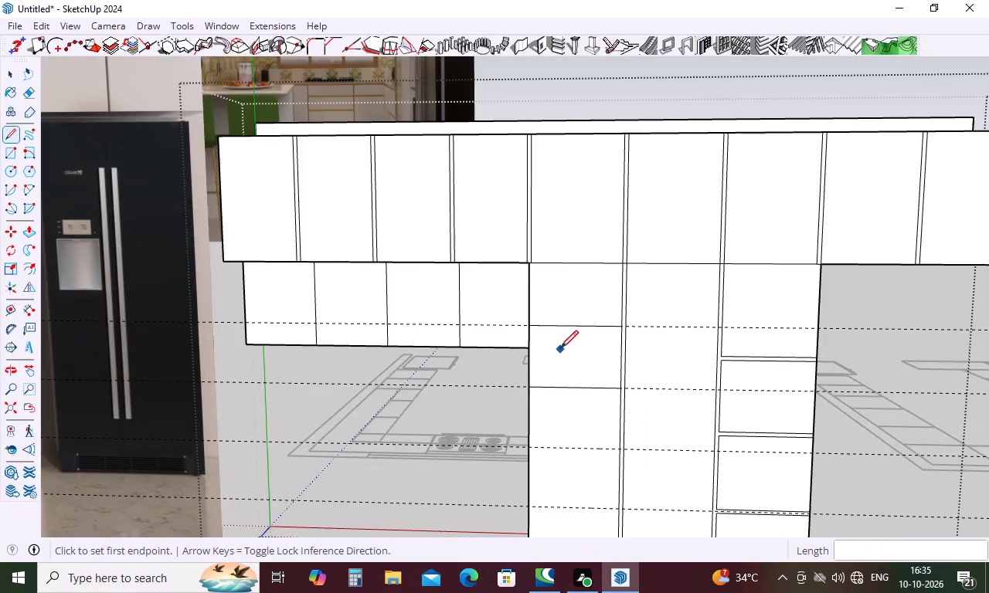
scroll(559, 348, down, 7)
scroll(560, 442, up, 12)
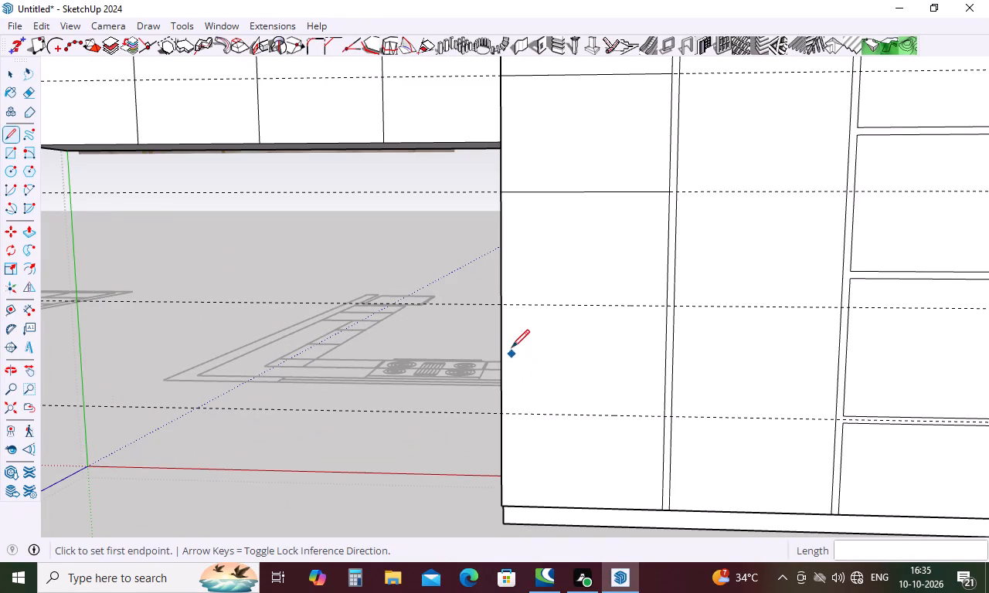
click(505, 307)
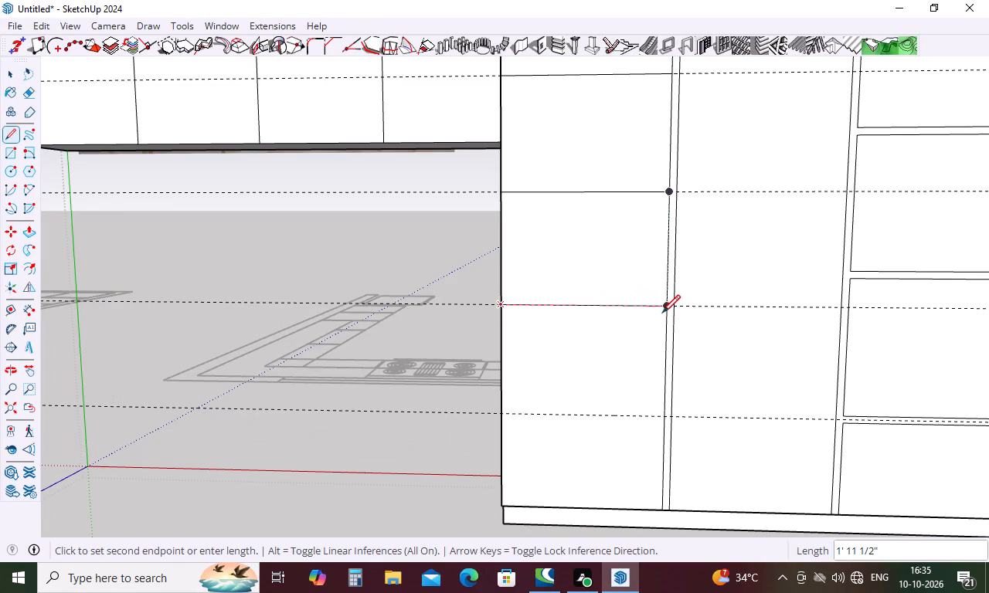
scroll(664, 313, up, 11)
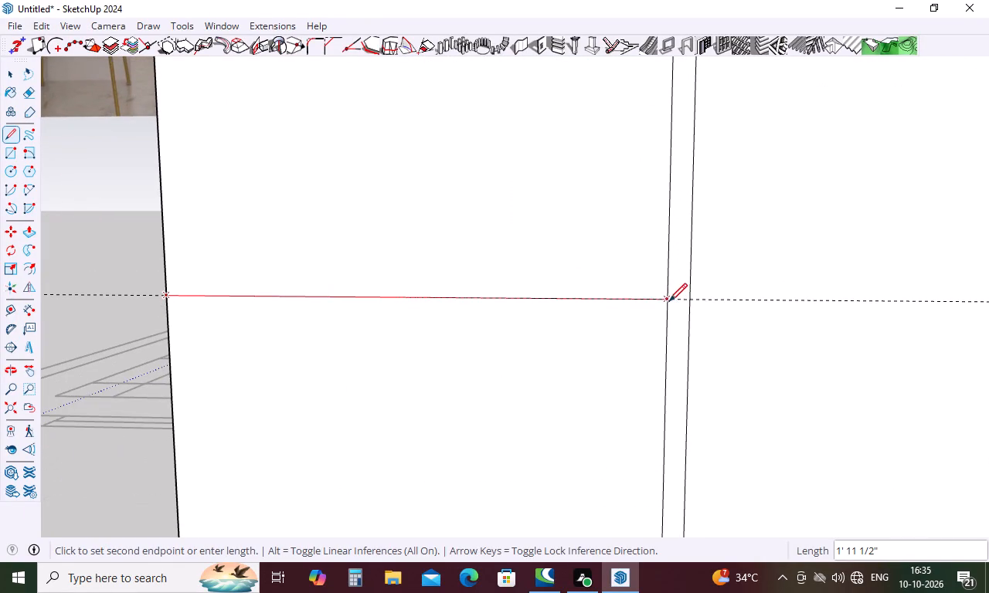
click(669, 301)
scroll(609, 249, down, 13)
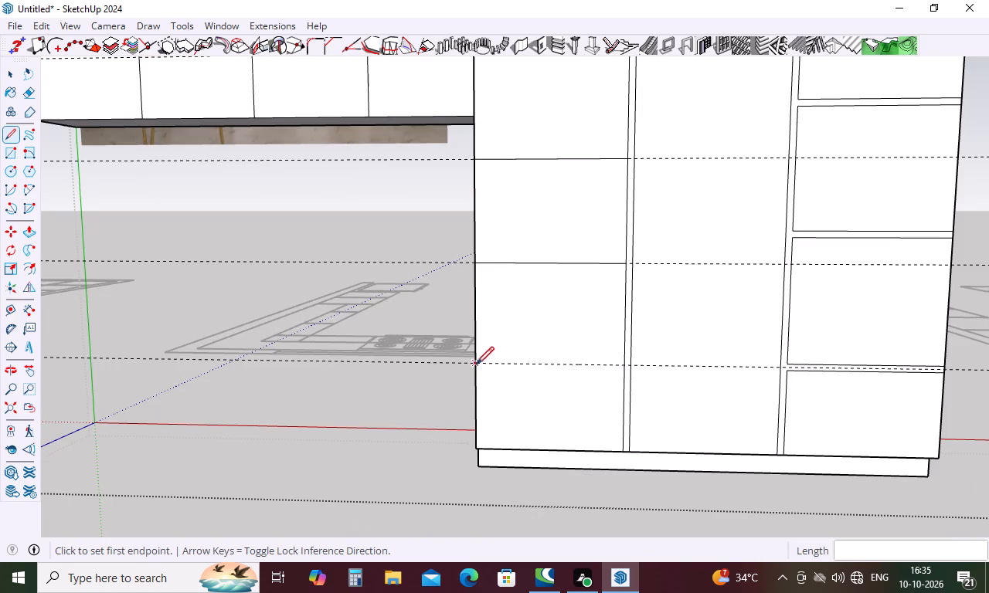
click(476, 363)
click(623, 369)
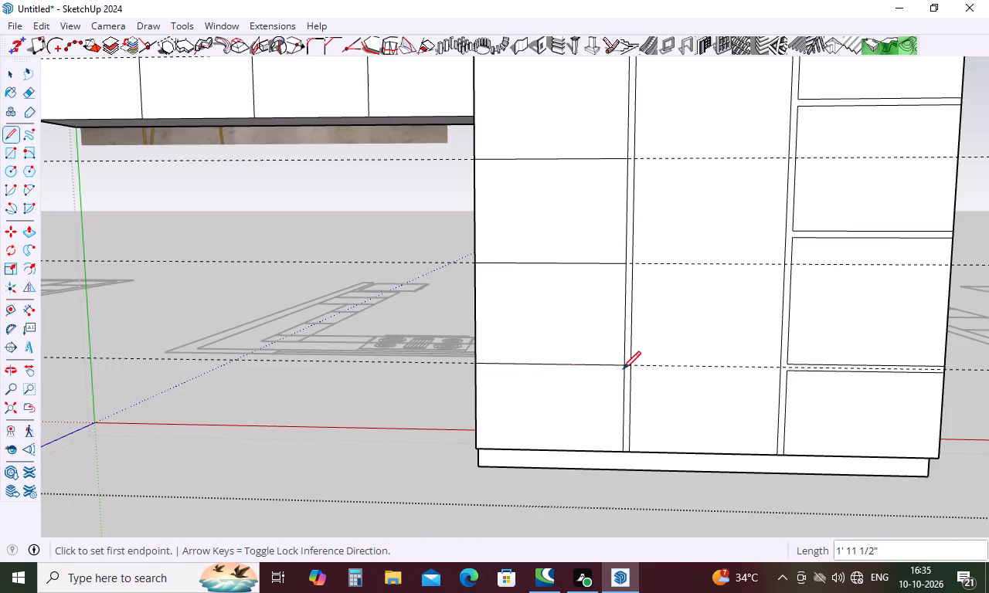
key(Escape)
Place horizontal guides 1" above the fourth and third shelf lines from the top on the leftmost door.
key(t)
scroll(532, 428, down, 5)
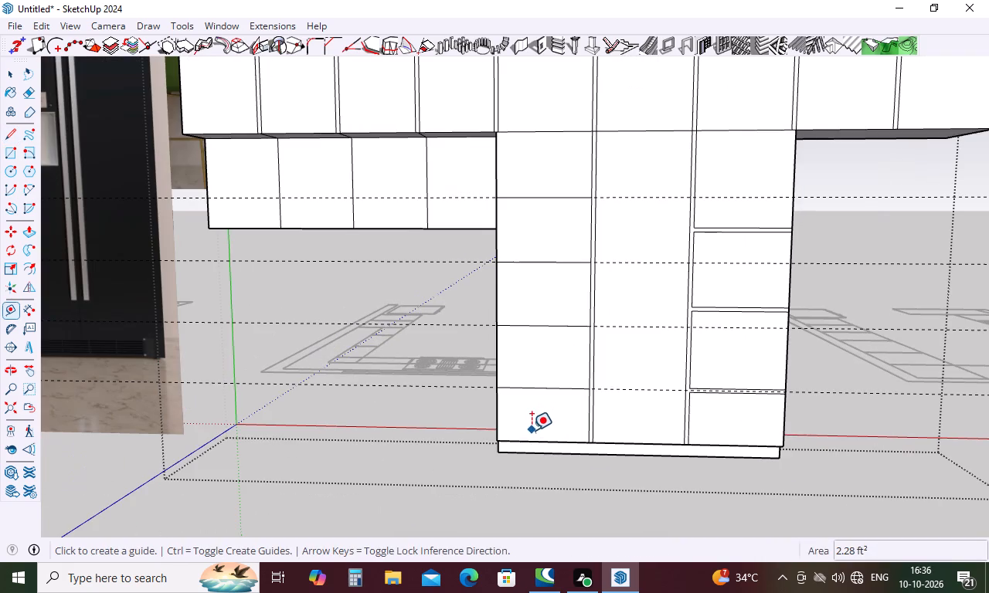
scroll(563, 393, up, 2)
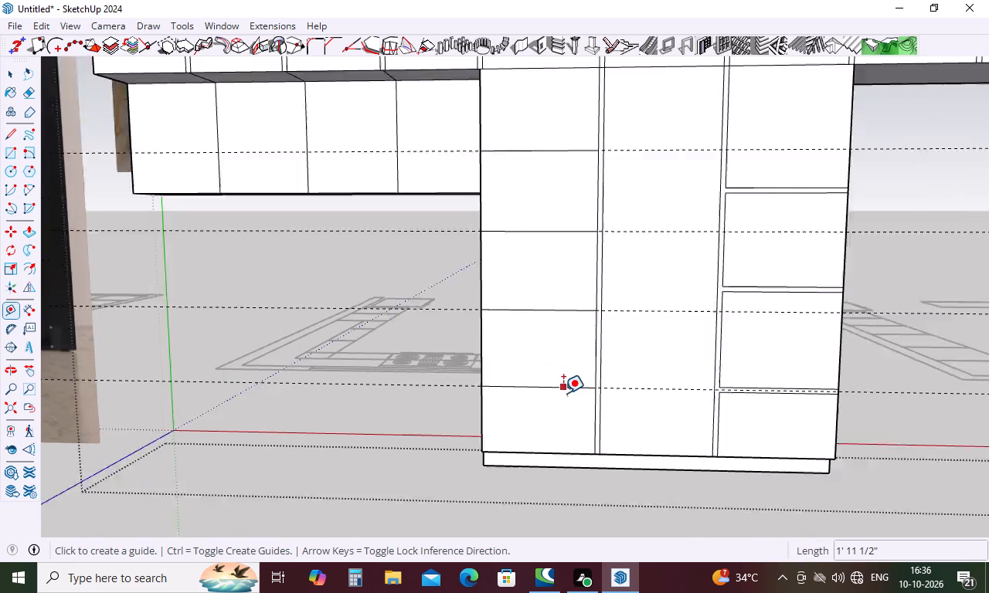
scroll(563, 393, up, 3)
click(556, 382)
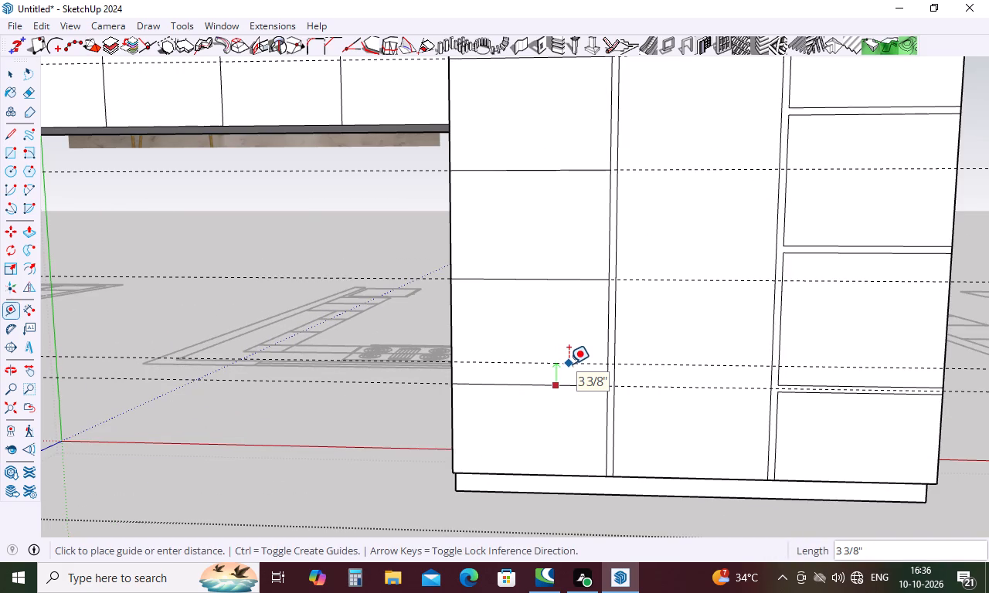
key(1)
key(Return)
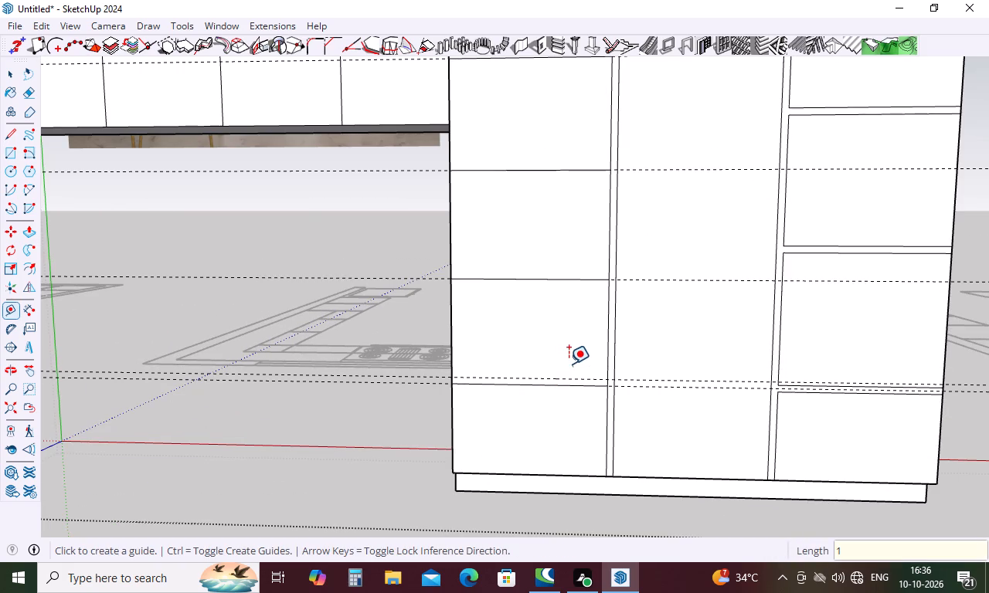
click(556, 279)
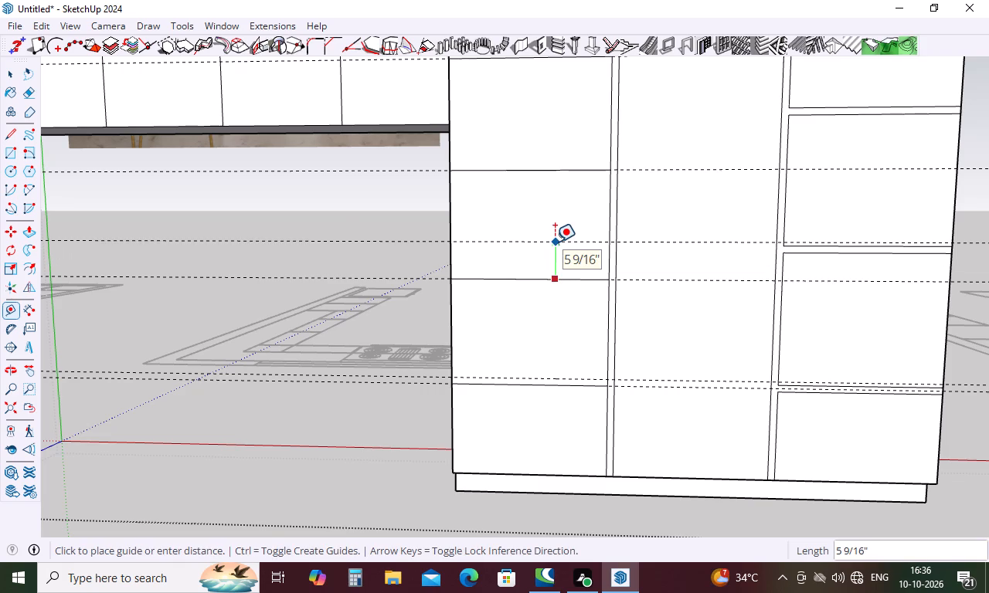
key(1)
key(Return)
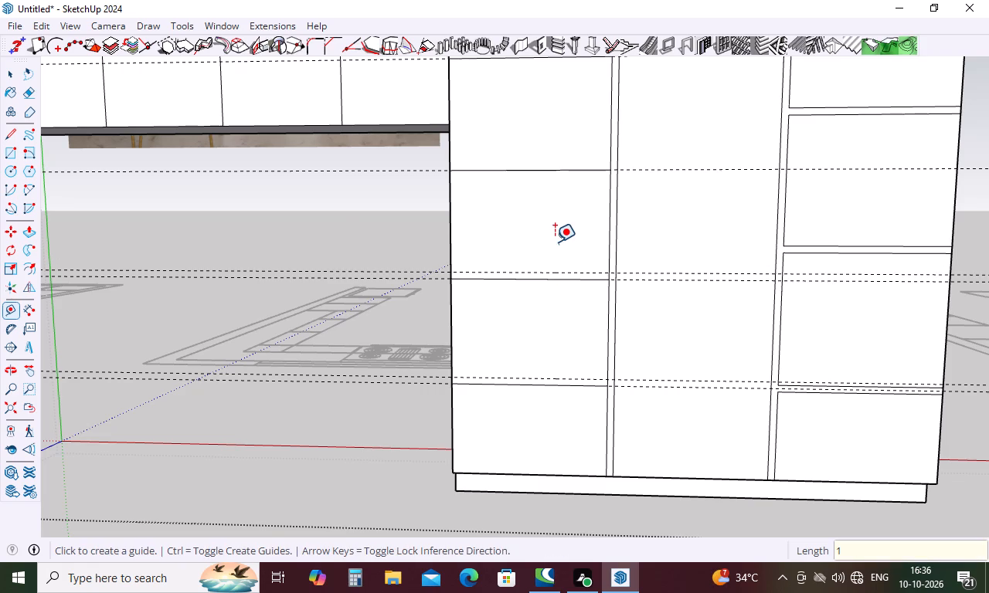
Place horizontal guides 1" above the second and the topmost shelf lines on the leftmost door.
click(559, 168)
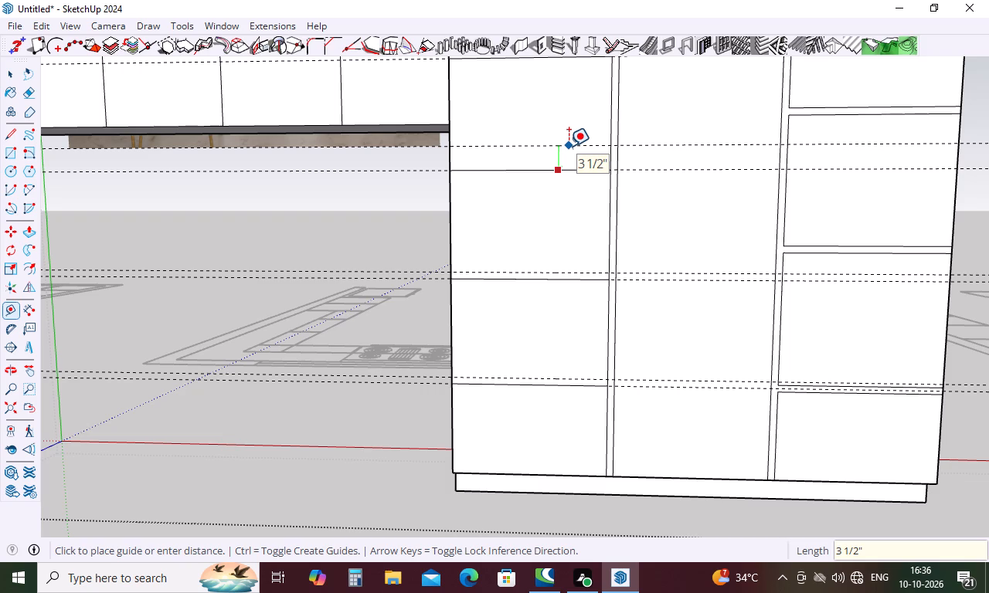
key(1)
key(Return)
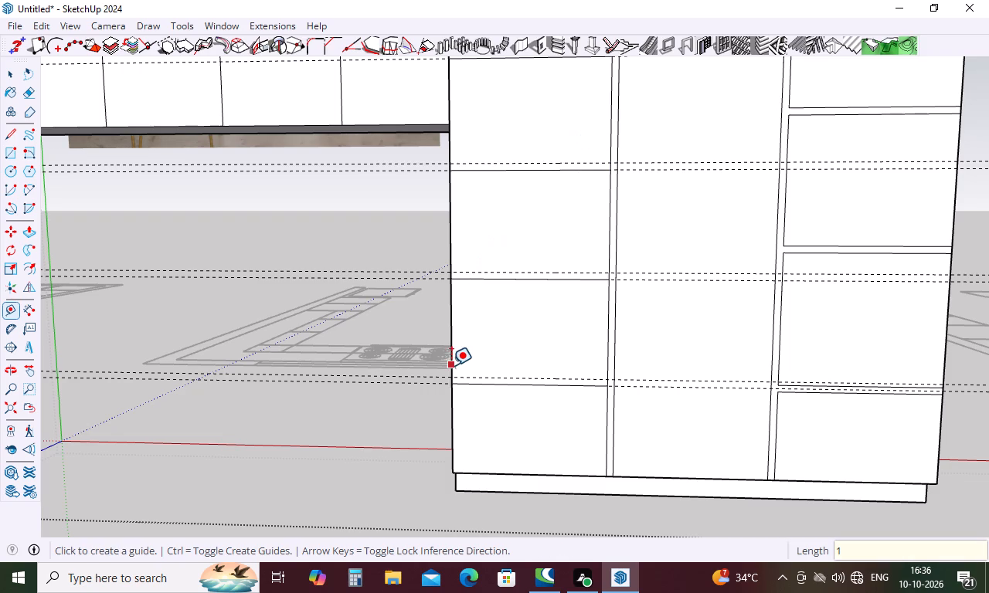
scroll(451, 366, down, 4)
click(509, 158)
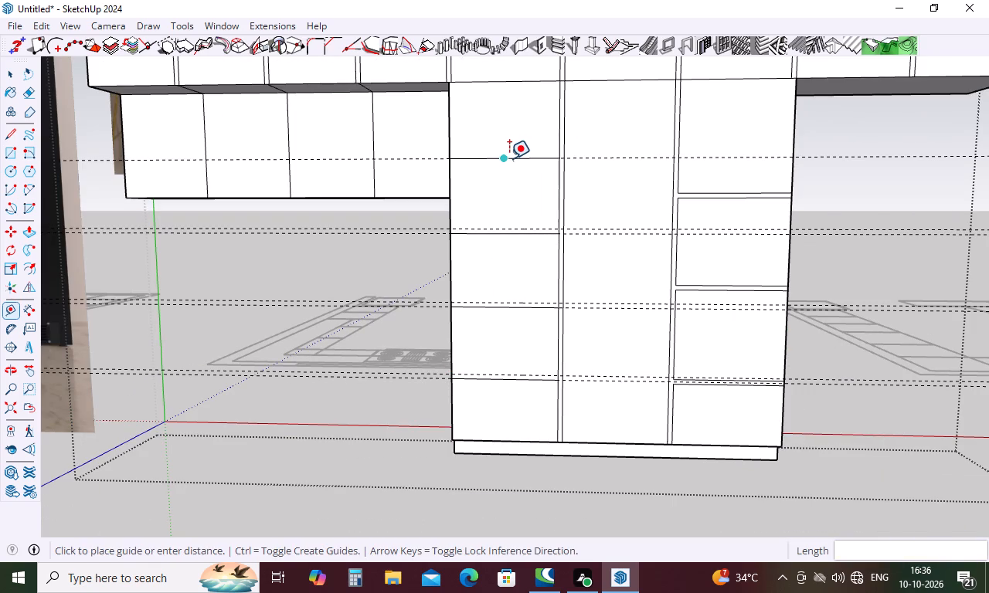
key(1)
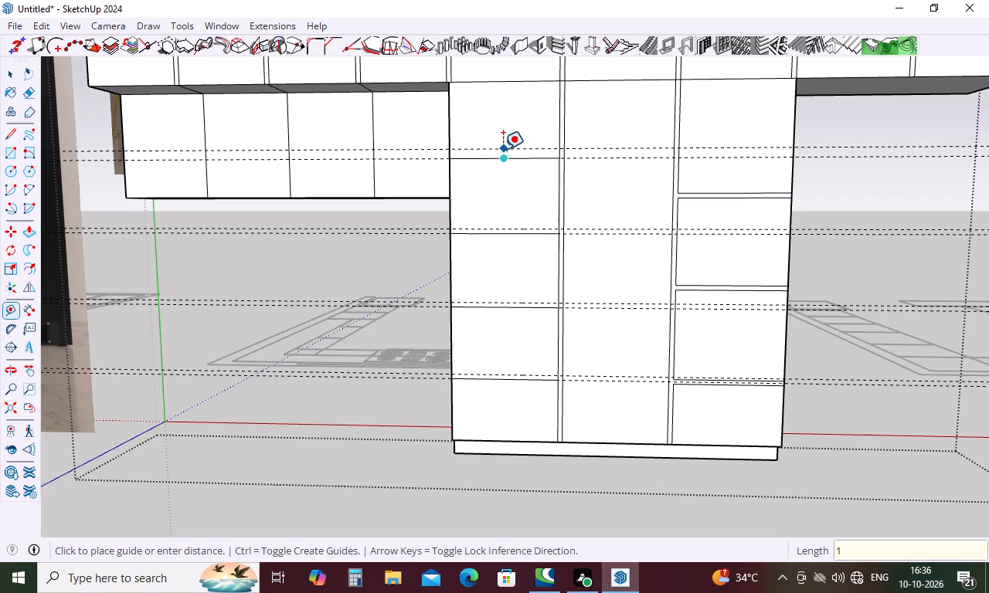
key(Return)
key(Escape)
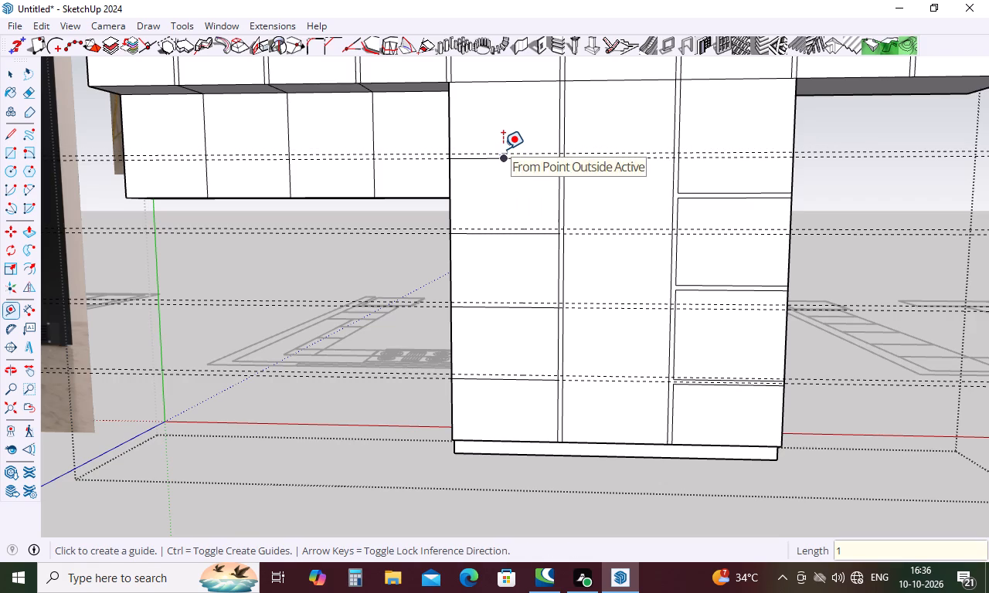
Draw lines about 1' 11 1/2" long across the leftmost door along the new guides above its fourth and third shelf lines.
key(l)
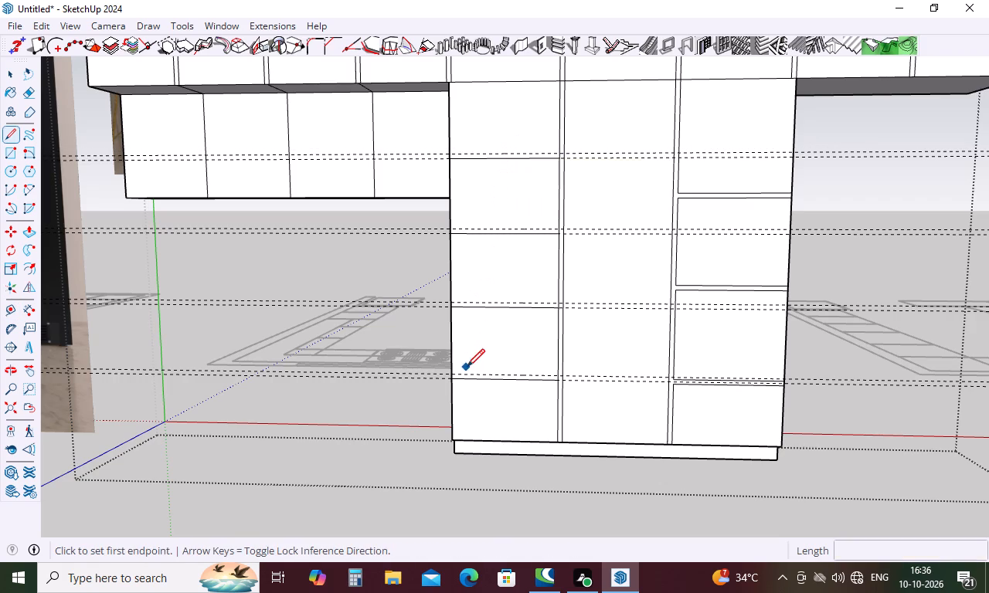
scroll(649, 388, up, 5)
scroll(339, 344, up, 5)
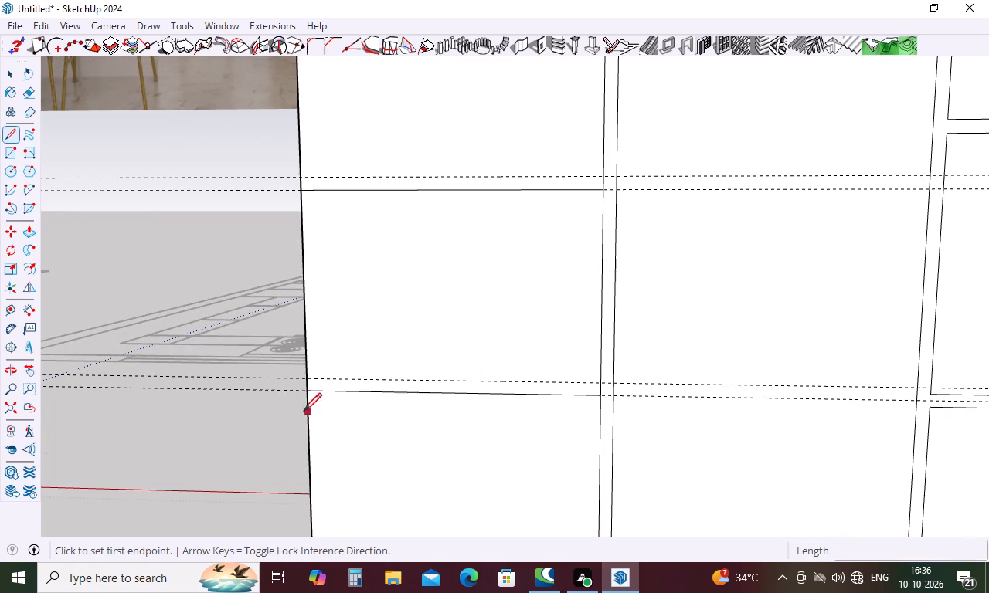
click(305, 378)
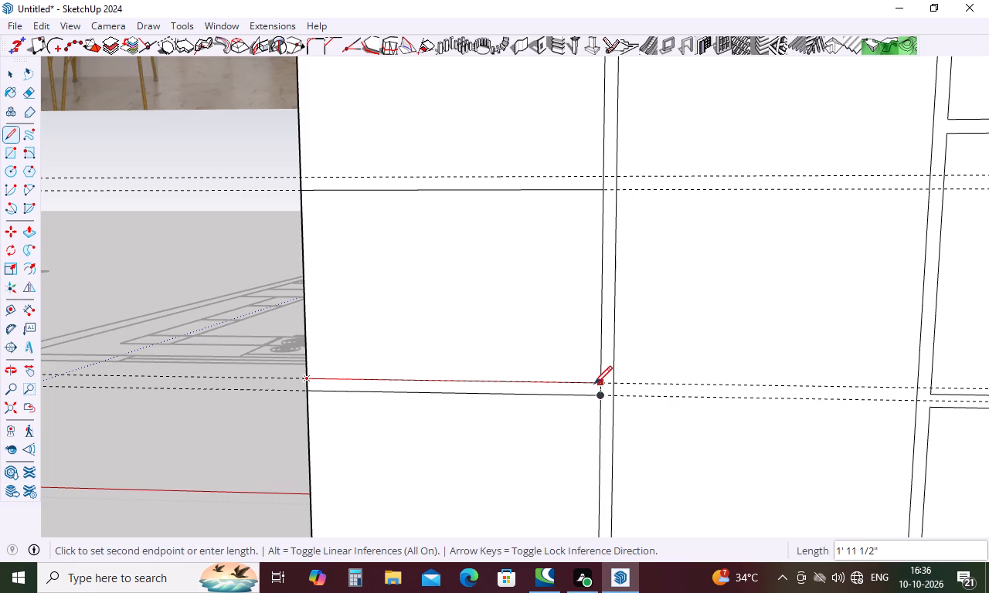
click(594, 384)
scroll(540, 428, down, 4)
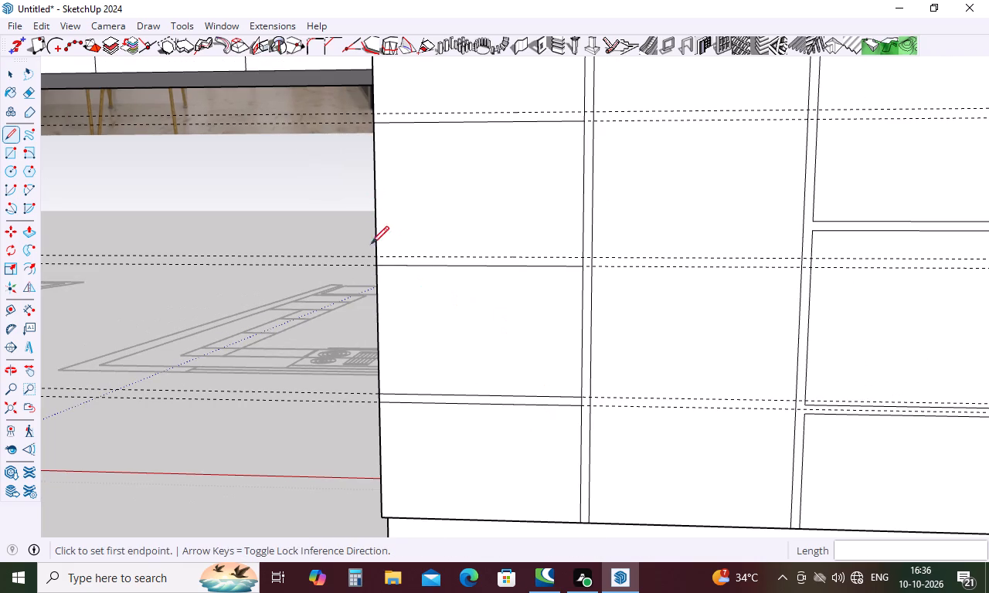
click(376, 253)
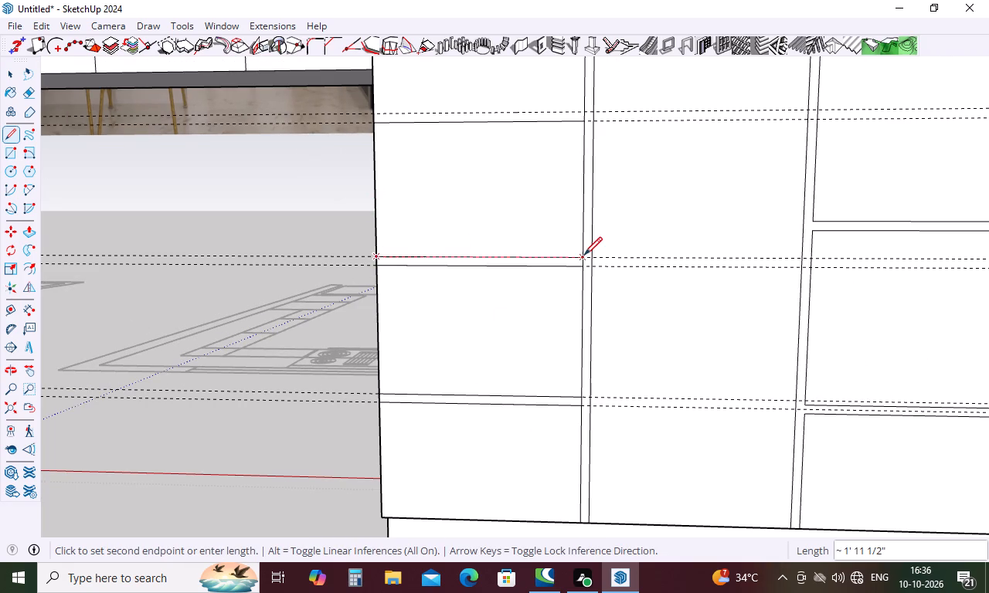
click(584, 255)
Draw lines about 1' 11 1/2" long across the leftmost door along the new guides above its second and topmost shelf lines.
scroll(566, 374, down, 6)
scroll(463, 214, up, 5)
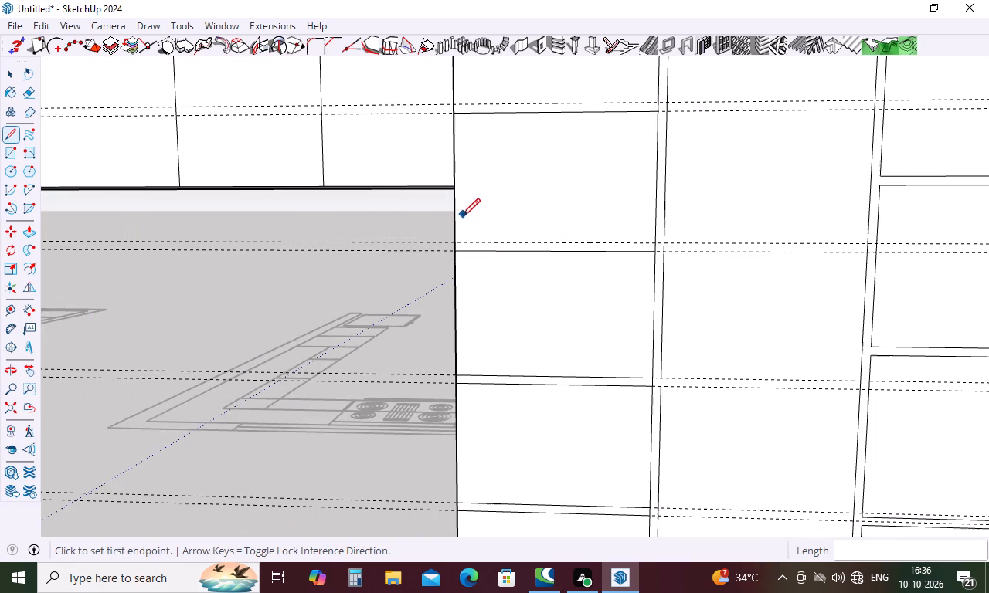
scroll(463, 239, up, 10)
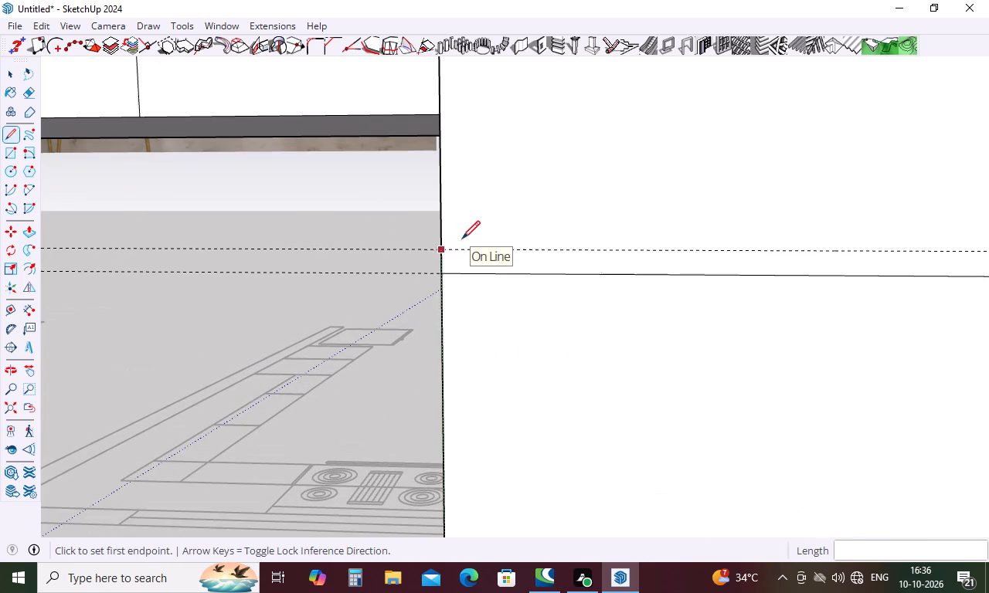
click(443, 250)
scroll(444, 249, down, 11)
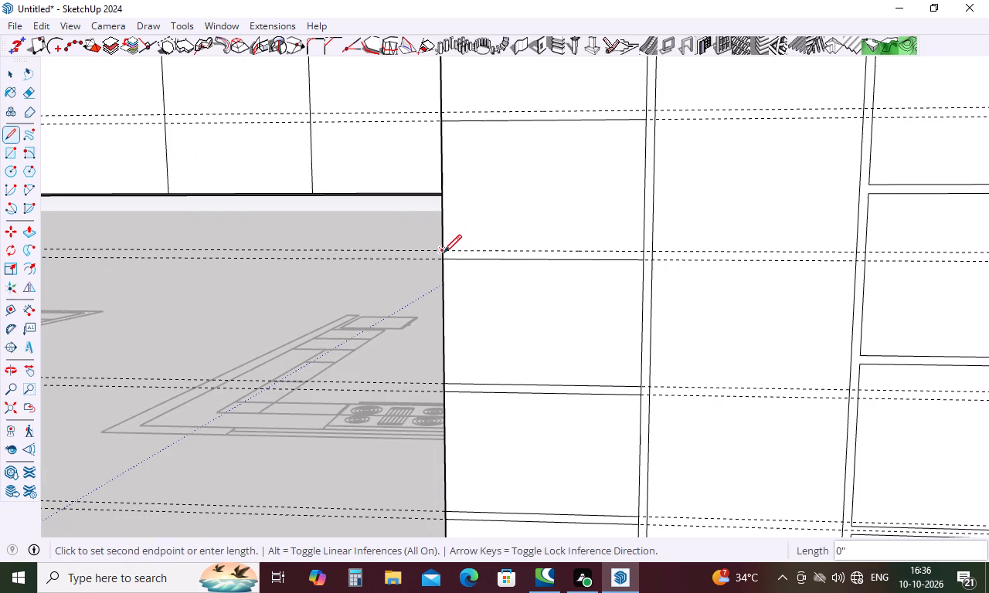
click(637, 249)
scroll(571, 370, down, 5)
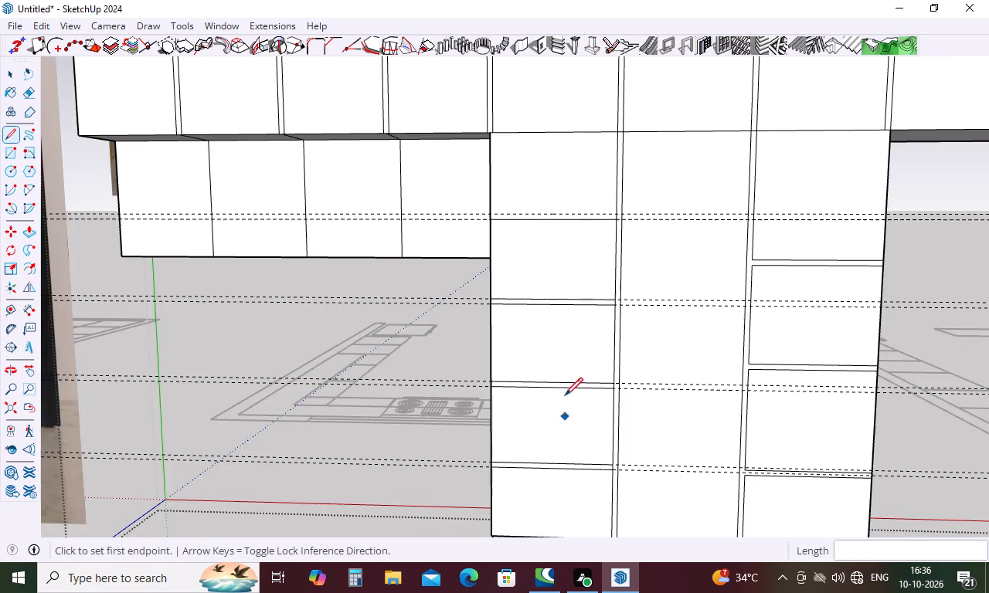
scroll(511, 185, up, 9)
click(474, 237)
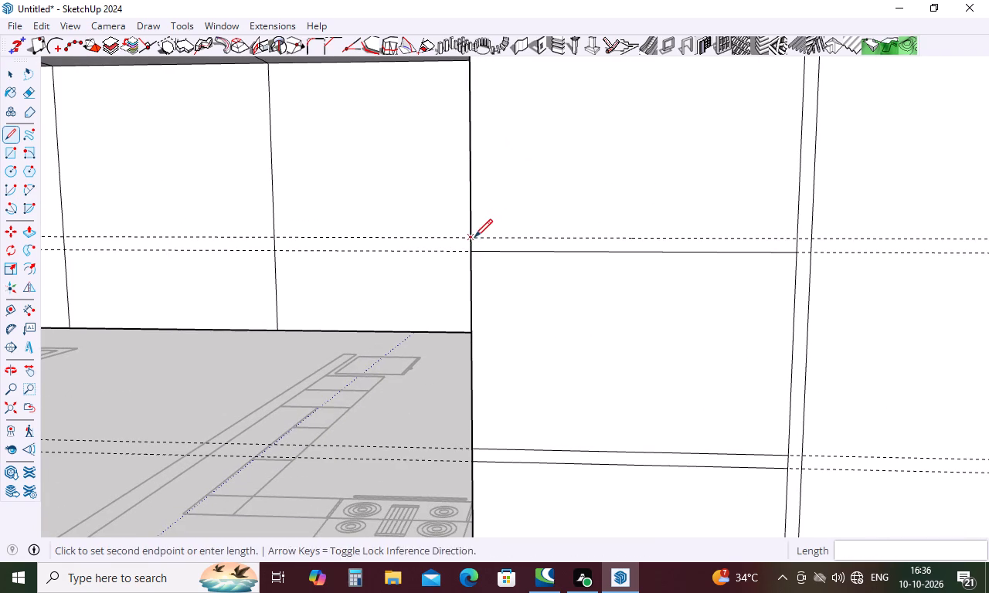
click(793, 239)
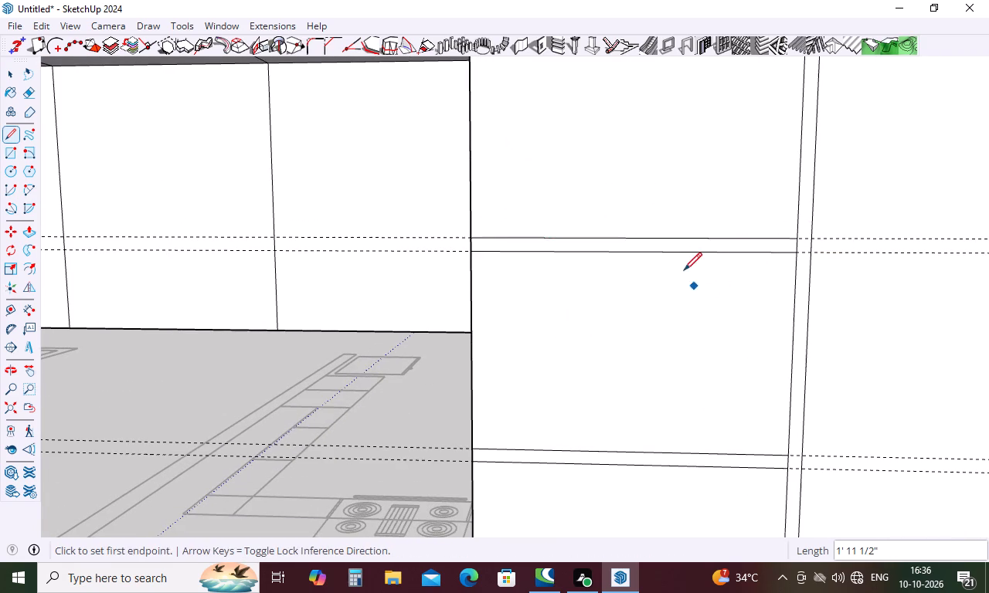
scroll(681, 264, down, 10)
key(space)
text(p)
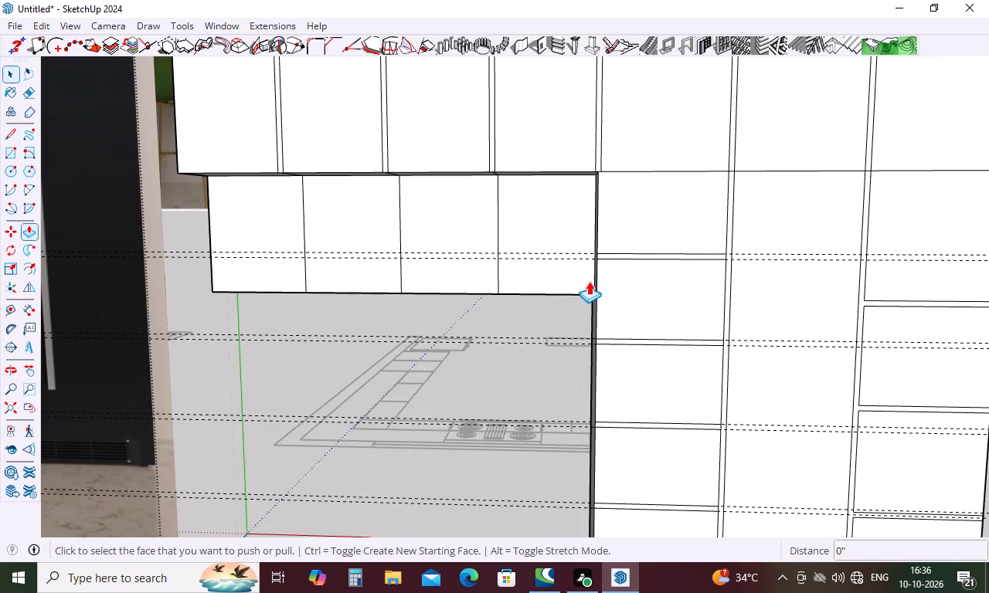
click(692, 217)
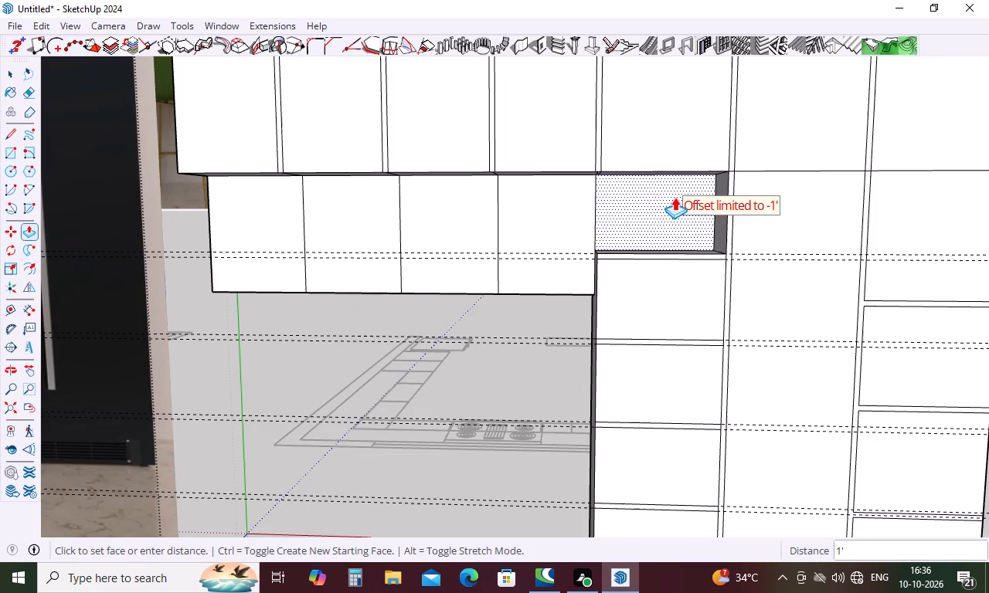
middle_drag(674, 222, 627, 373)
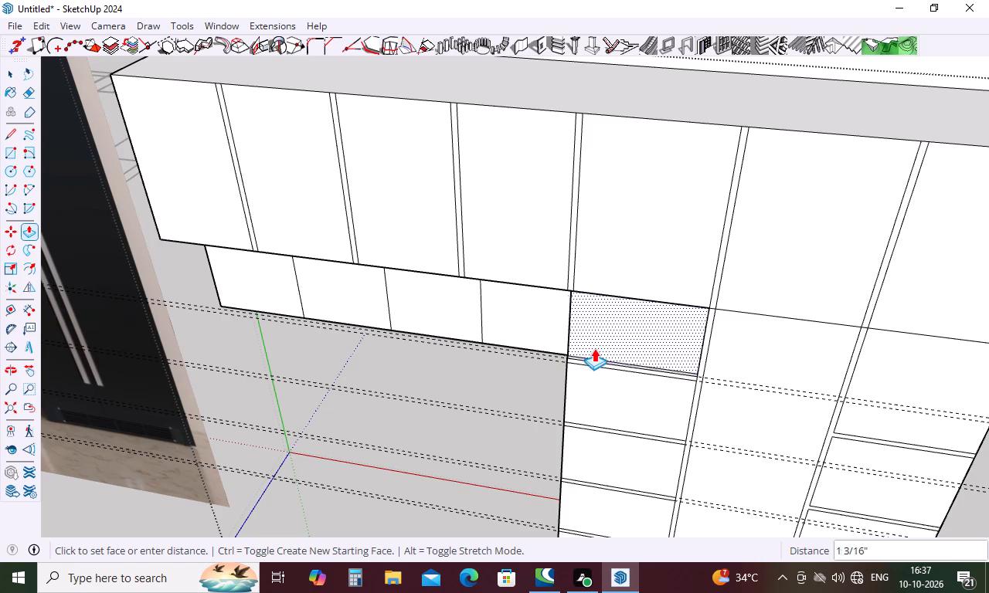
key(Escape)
Draw a 6' 6" vertical line just inside the leftmost door's outer edge, from the upper cabinet's divider down to the plinth.
key(l)
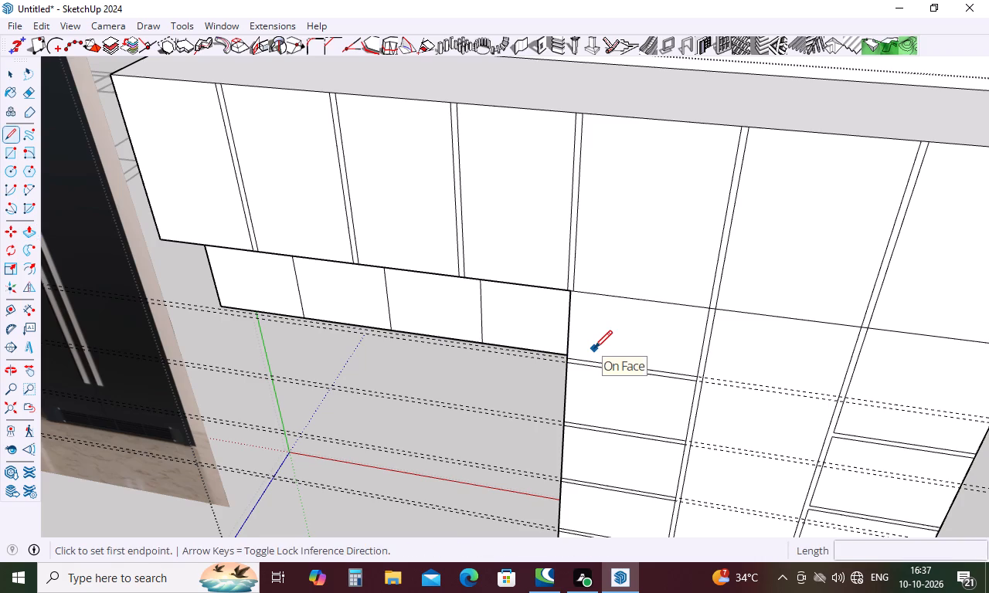
key(Escape)
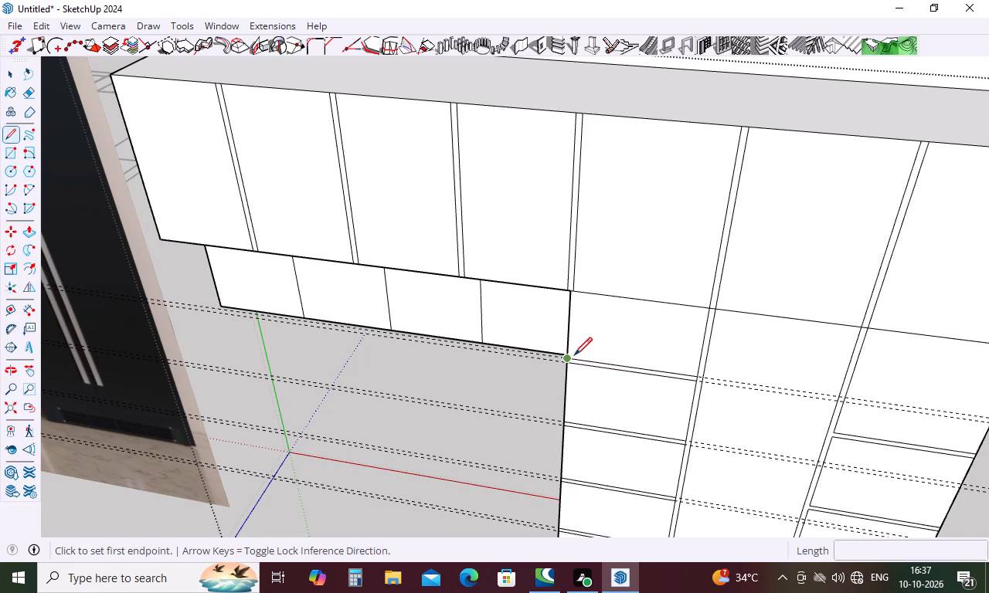
key(l)
middle_drag(574, 348, 581, 165)
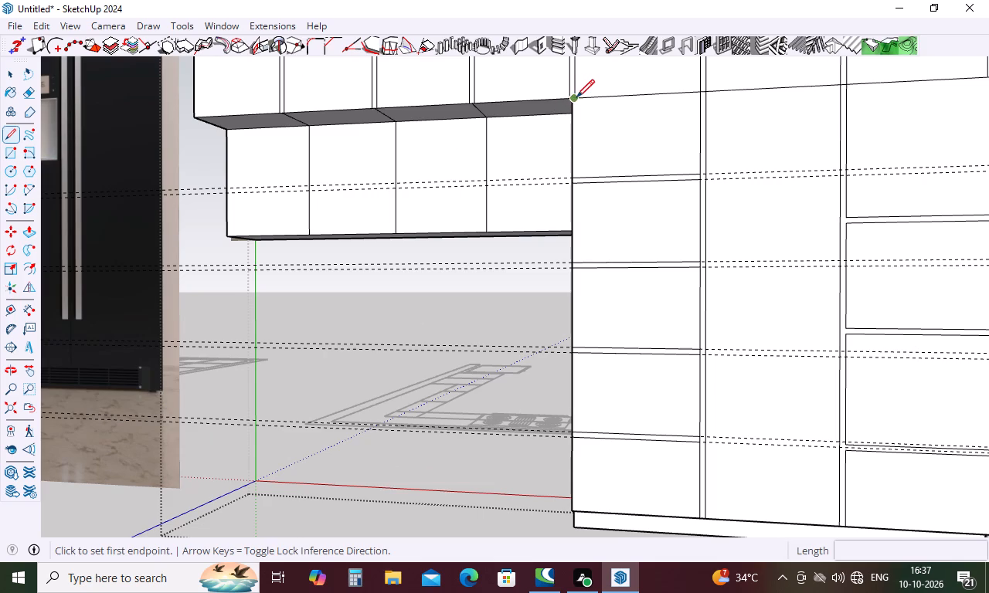
scroll(576, 96, up, 11)
click(579, 101)
scroll(579, 94, down, 4)
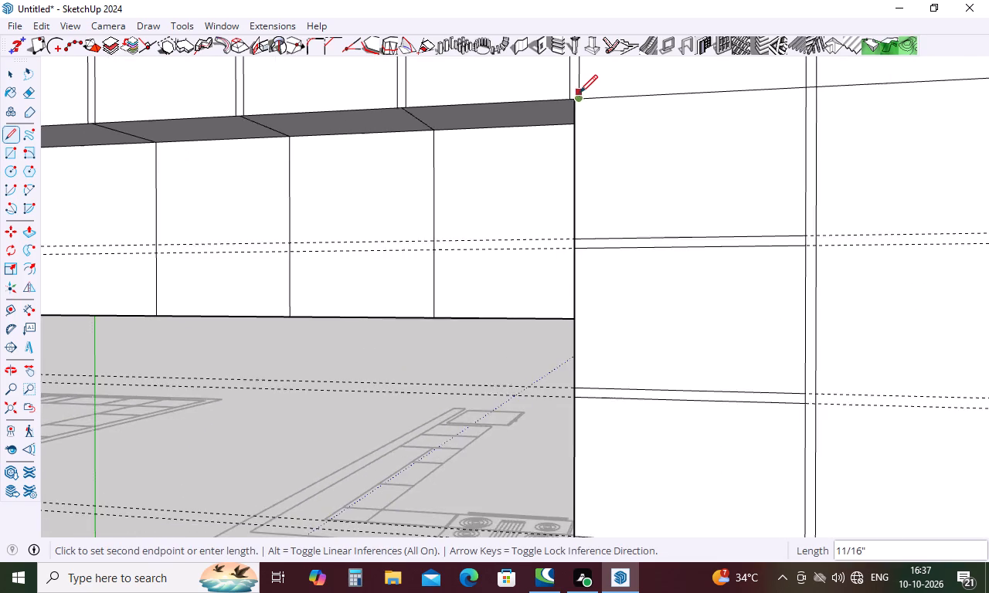
scroll(579, 93, down, 13)
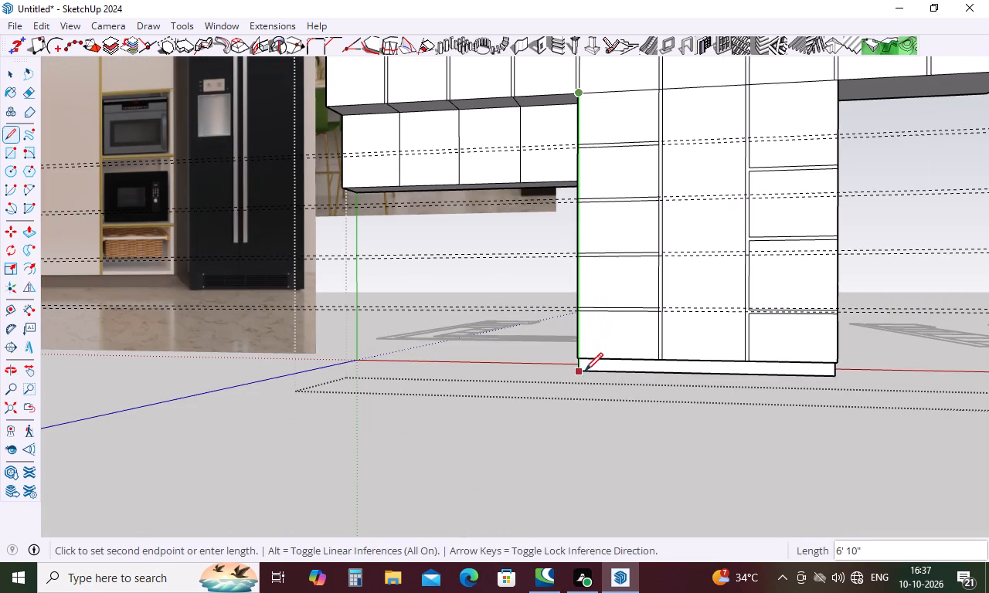
scroll(585, 371, up, 5)
middle_drag(582, 350, 641, 341)
scroll(641, 341, up, 7)
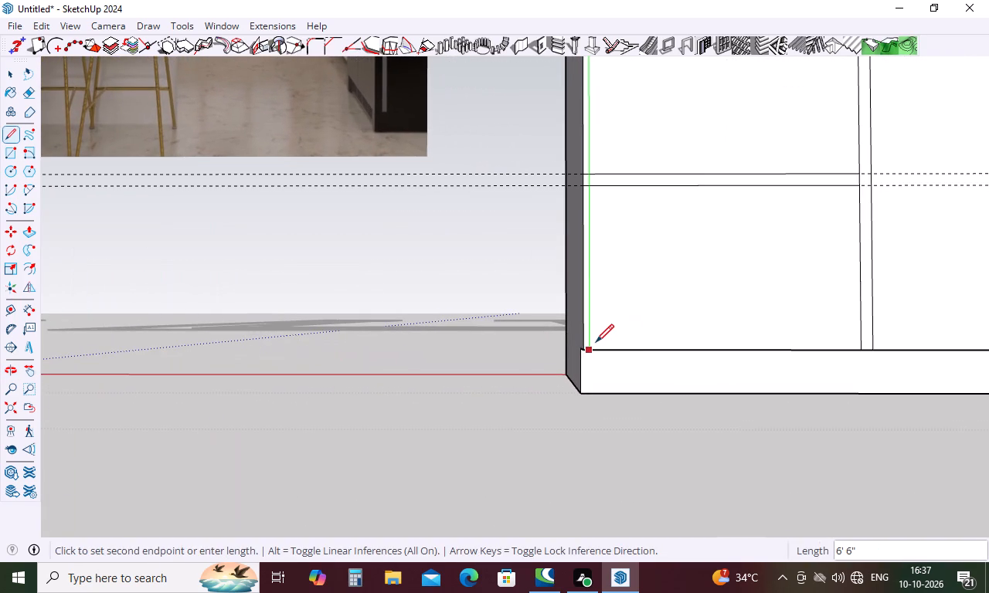
click(595, 347)
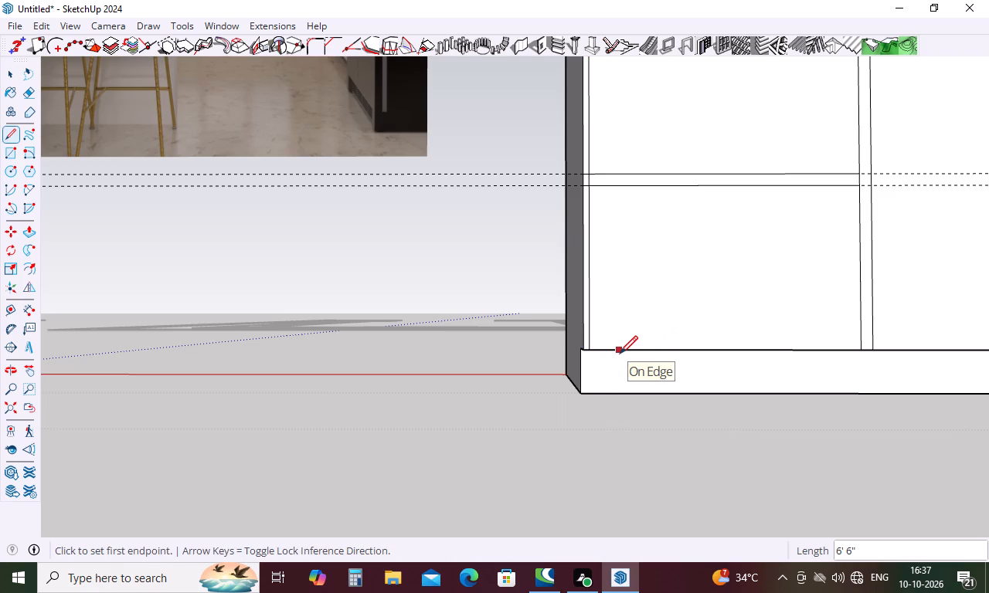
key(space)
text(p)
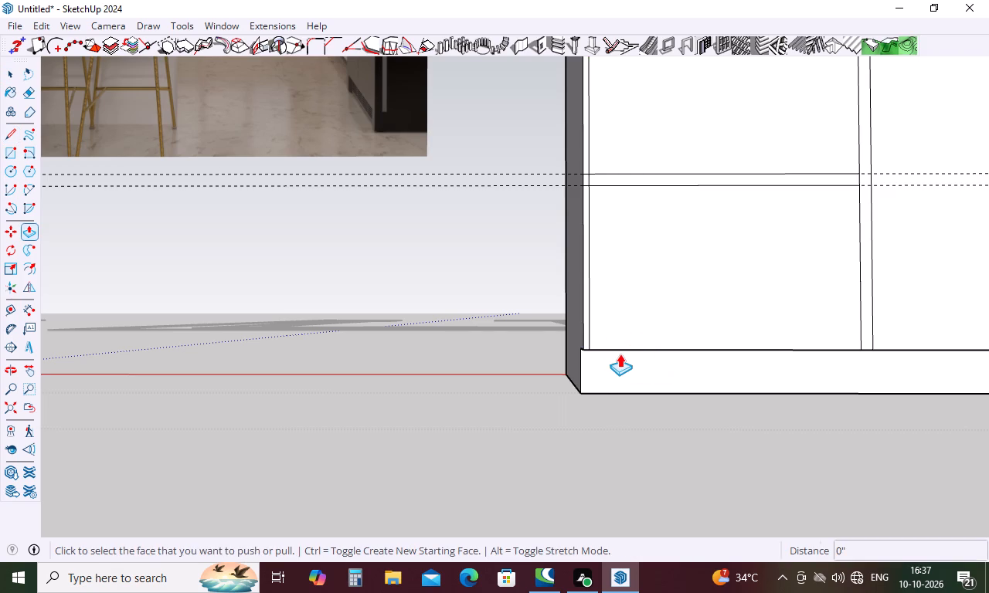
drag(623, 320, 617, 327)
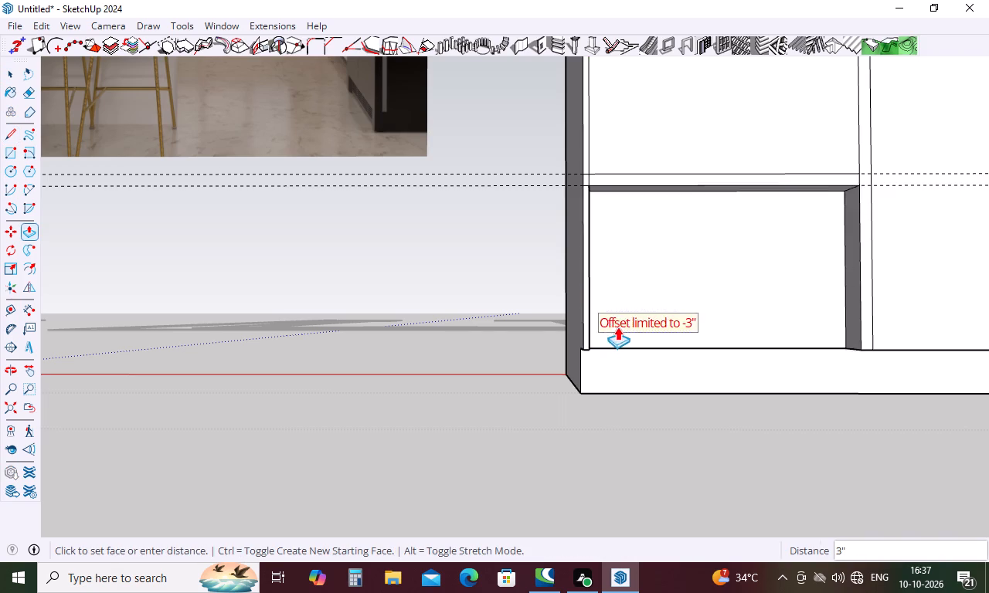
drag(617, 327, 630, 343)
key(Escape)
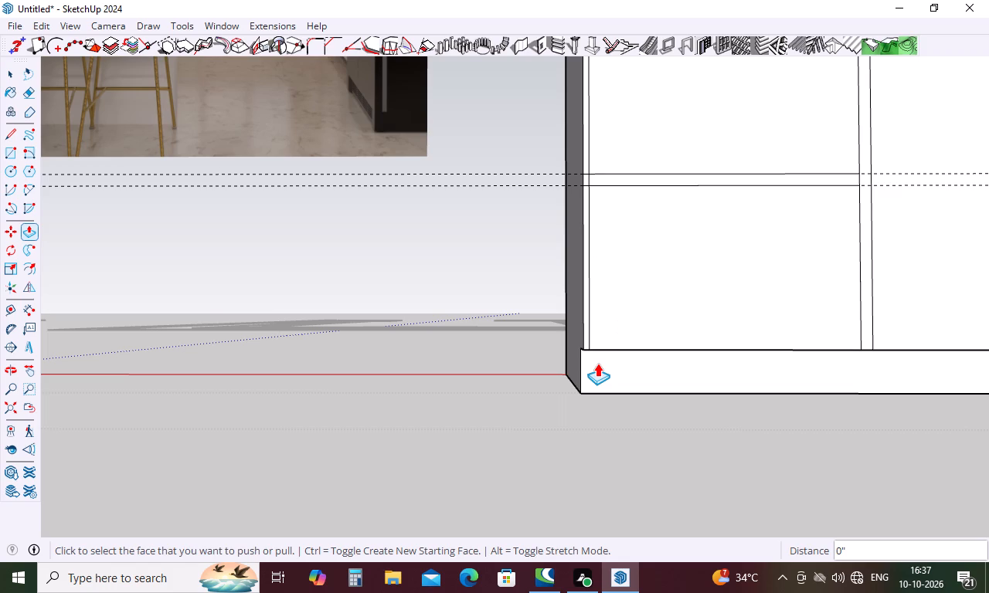
Place a horizontal guide 1" above the plinth's top edge on the leftmost door.
key(t)
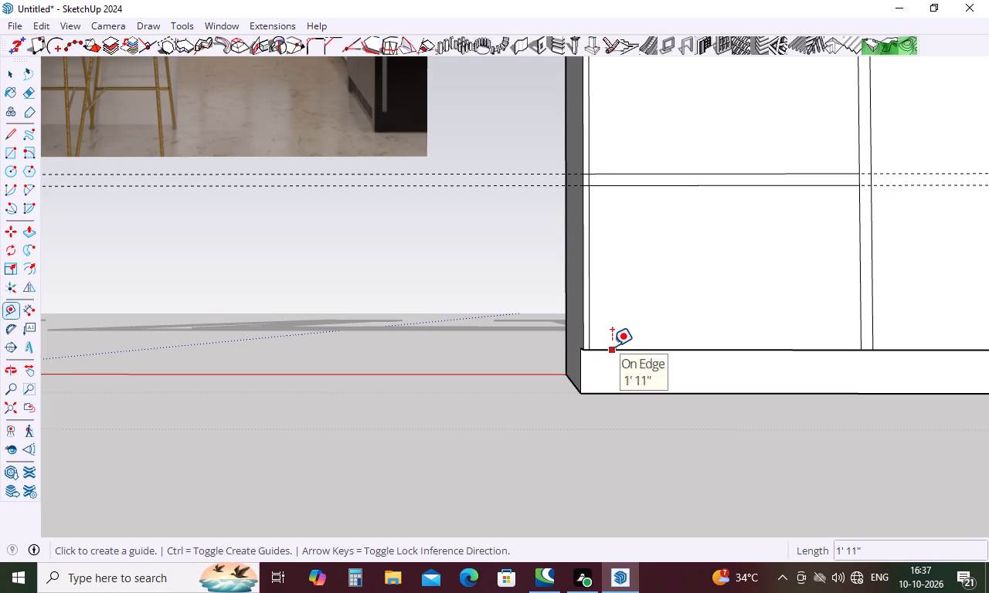
click(612, 346)
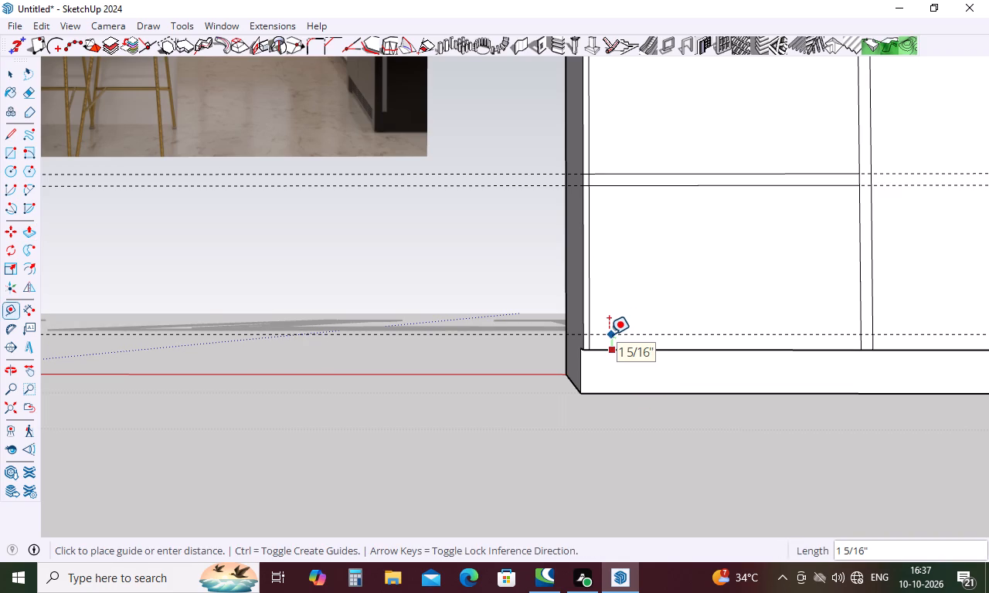
key(1)
key(Return)
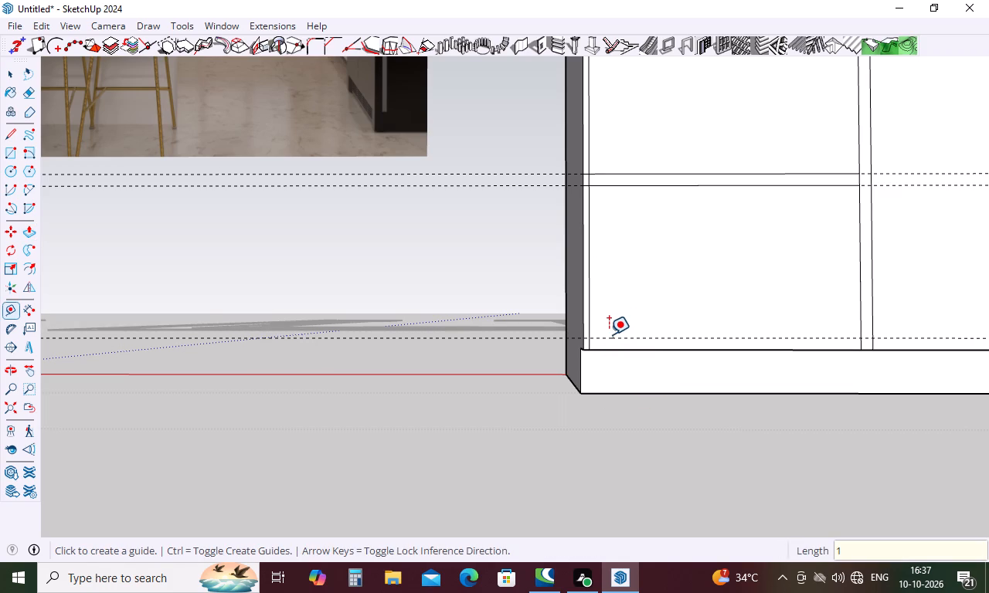
key(Escape)
Draw a 1' 11" line along the new guide across the leftmost door, between its two inner vertical lines.
key(l)
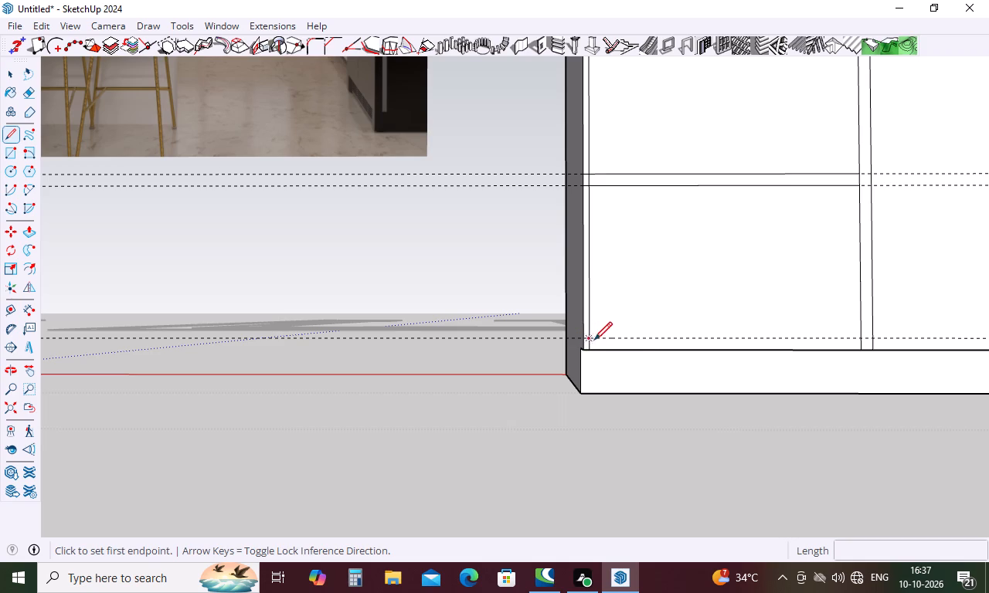
click(862, 335)
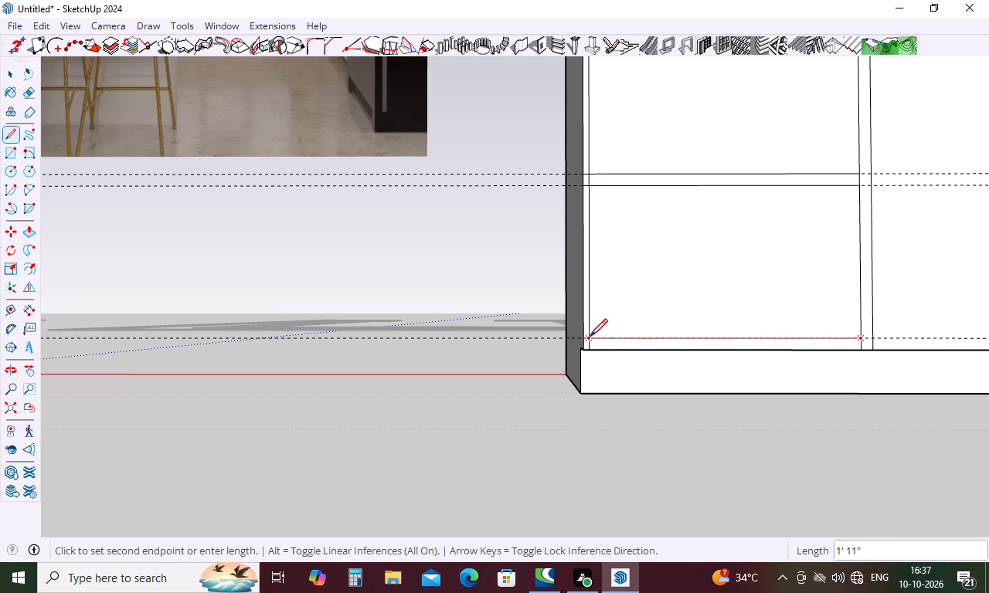
click(590, 337)
key(space)
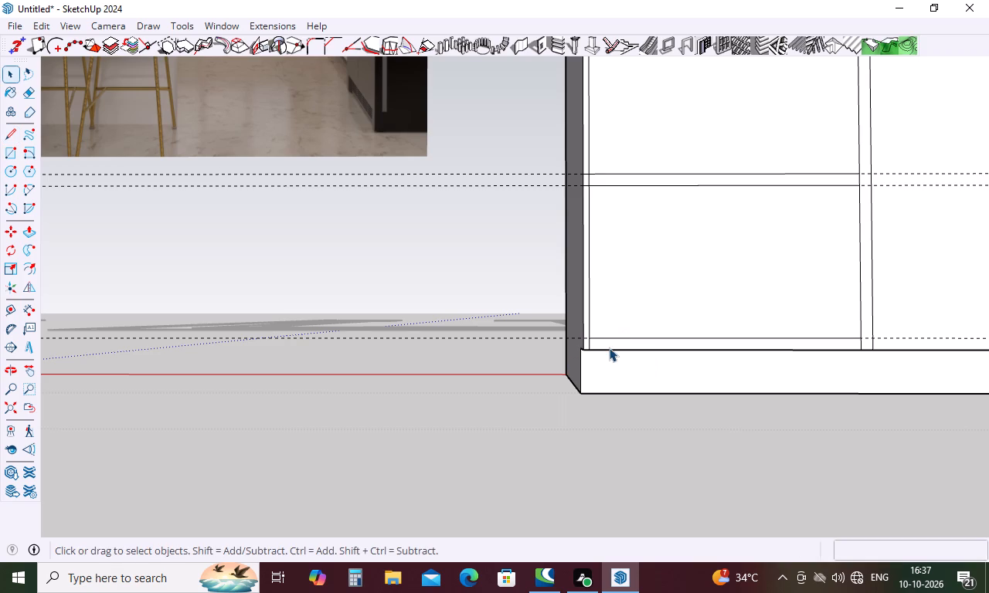
Push the leftmost door's bottom section inward 1' 6", leaving the 1" board above the plinth in place.
key(p)
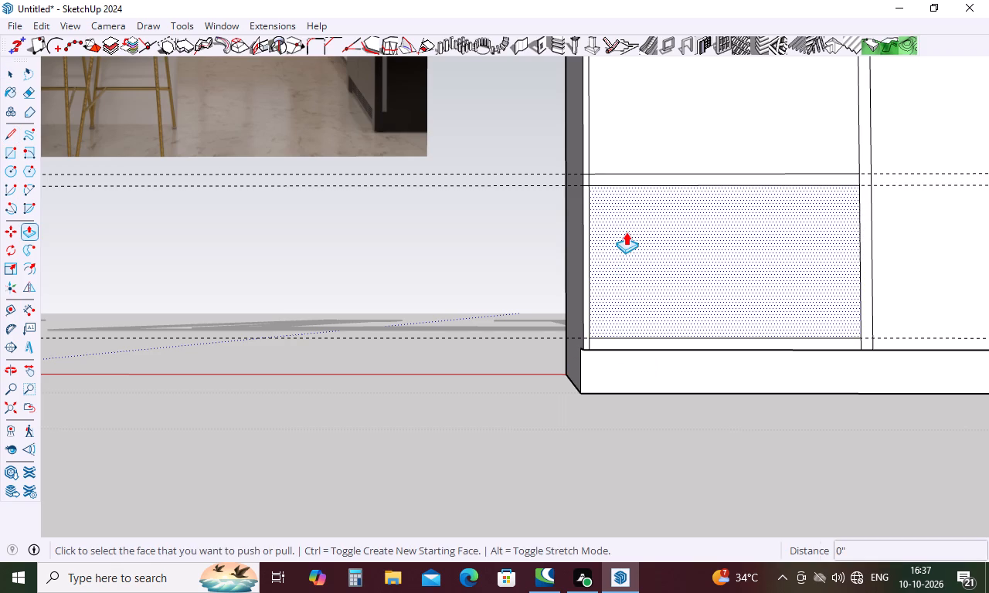
click(626, 232)
middle_drag(640, 257, 605, 346)
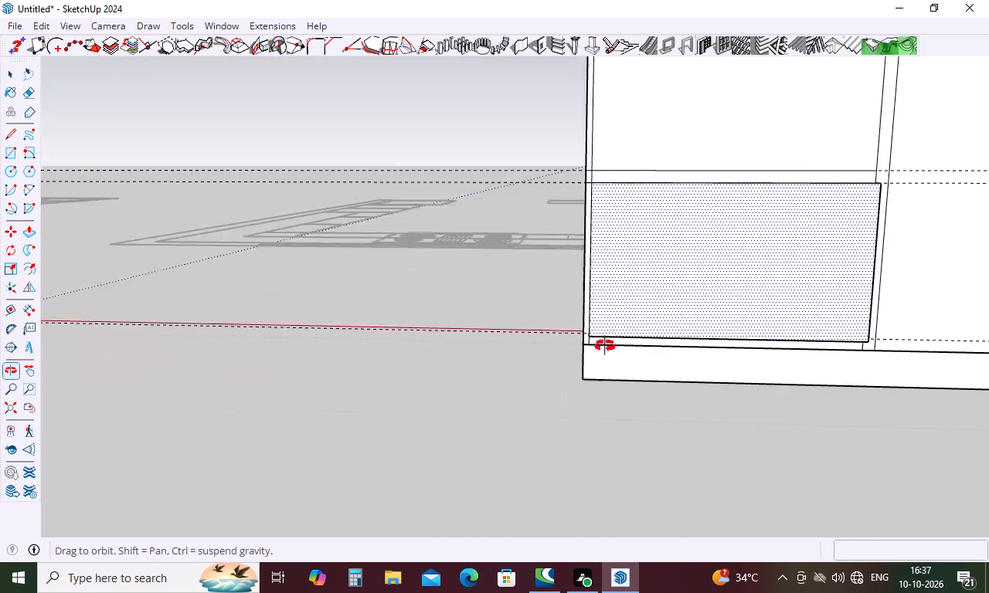
middle_drag(605, 346, 580, 431)
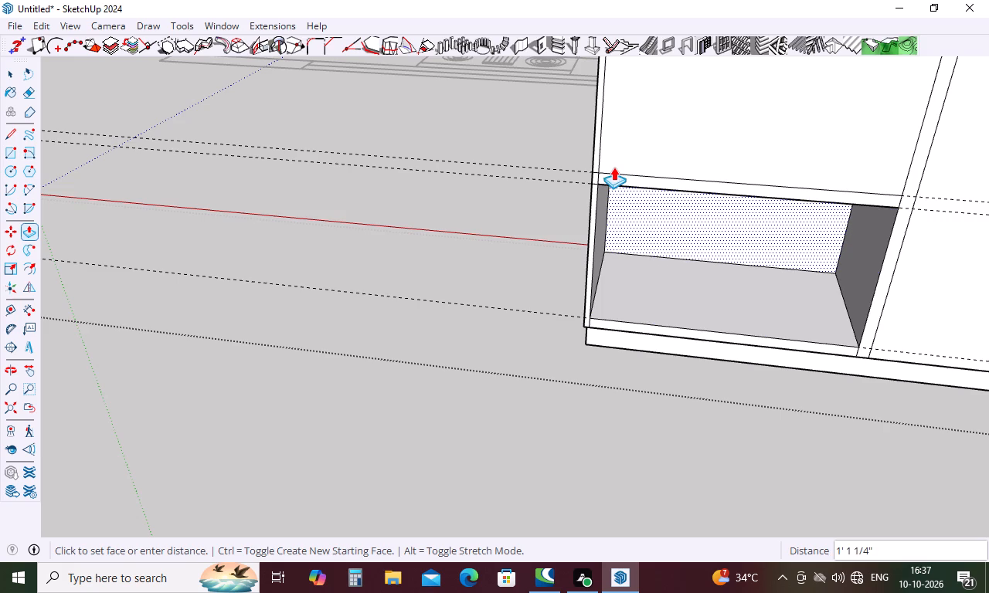
key(1)
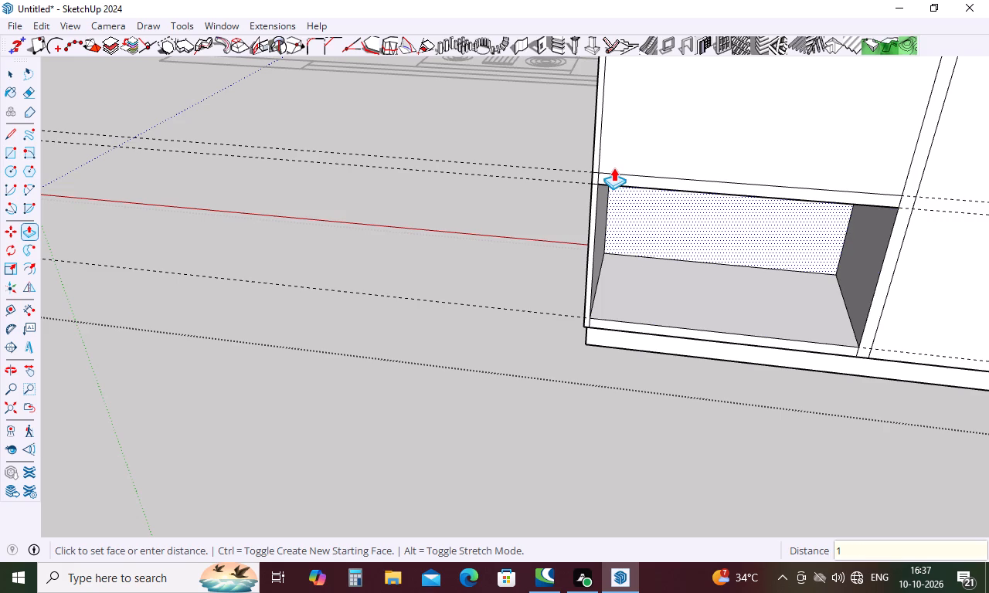
key(apostrophe)
text(6")
key(Return)
Repeat the 1' 6" recess on the four remaining sections of the leftmost door, leaving the 1" shelf boards between them.
scroll(340, 244, down, 5)
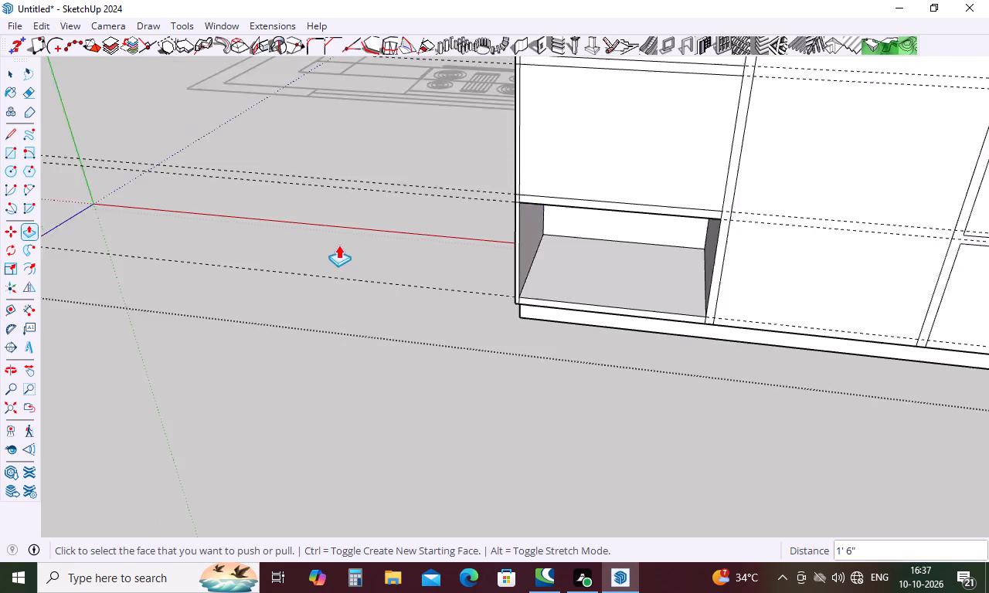
scroll(338, 245, down, 2)
double_click(518, 169)
scroll(513, 201, down, 5)
double_click(525, 116)
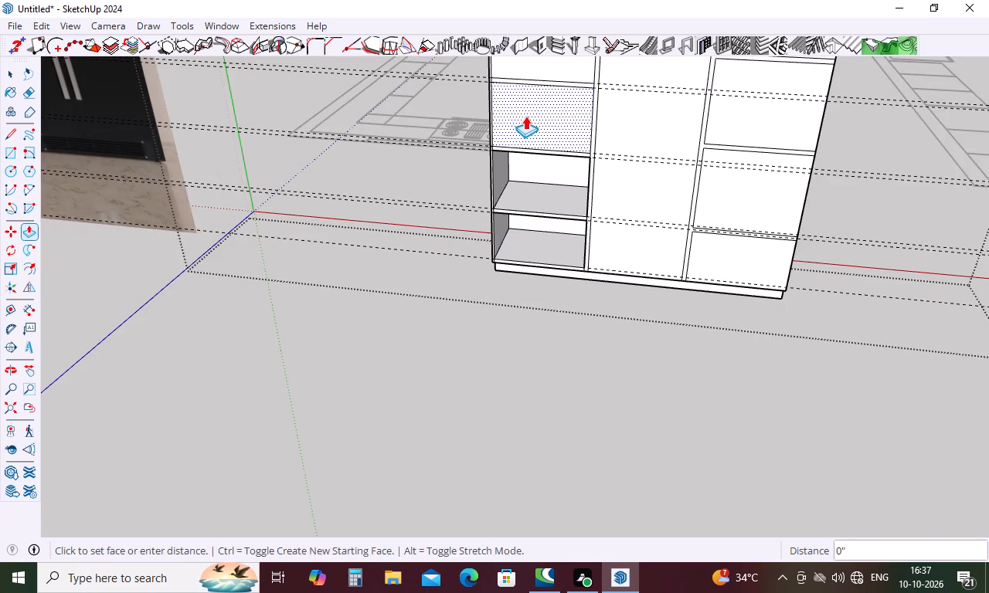
scroll(523, 166, down, 5)
double_click(530, 90)
scroll(530, 118, down, 6)
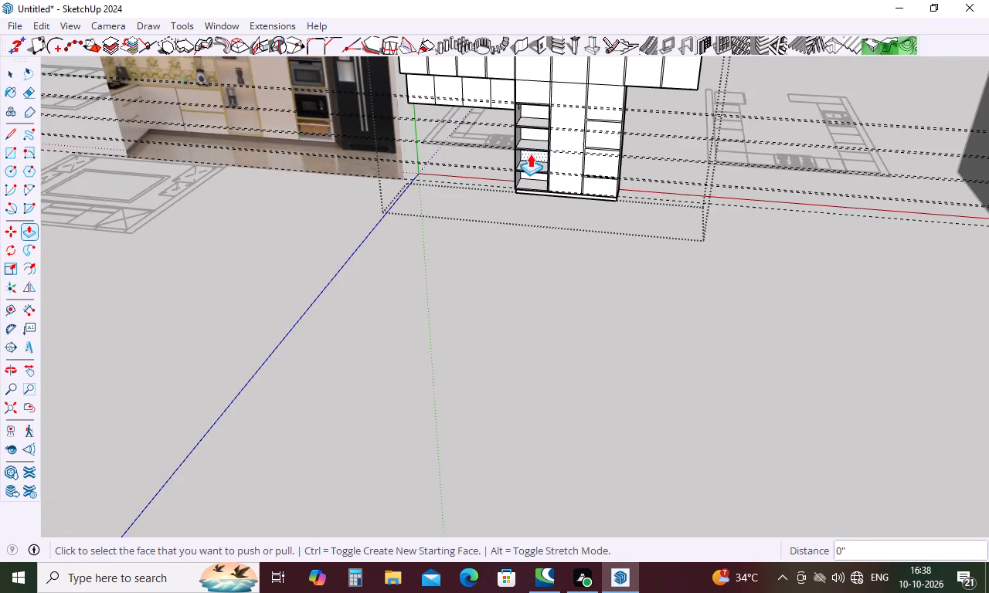
scroll(531, 93, up, 6)
double_click(531, 82)
scroll(528, 165, down, 6)
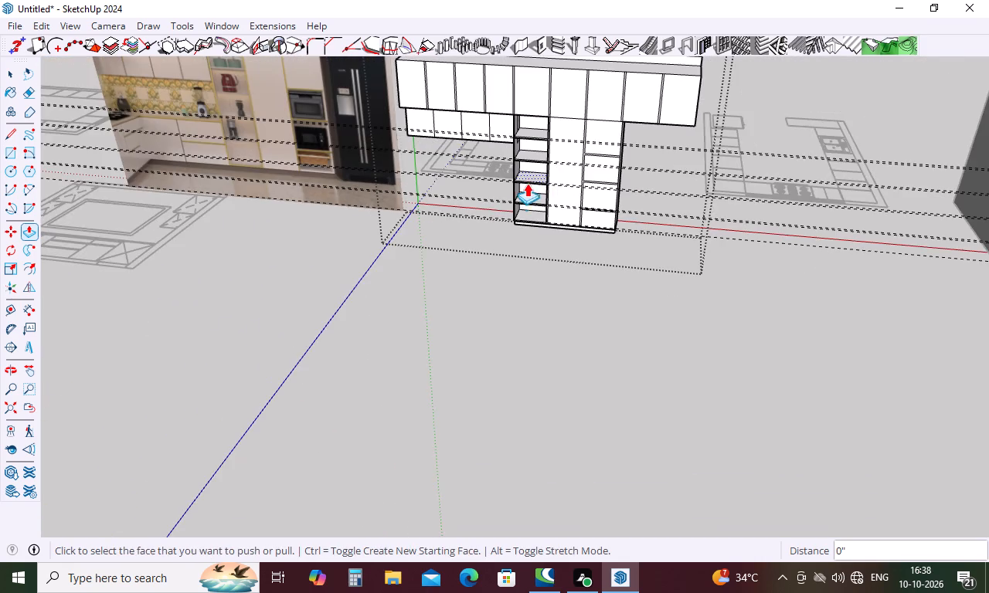
Compare the recessed shelf column with the tall unit's shelves and oven column in the reference photo.
middle_drag(528, 197, 566, 94)
scroll(557, 147, up, 5)
scroll(550, 165, down, 4)
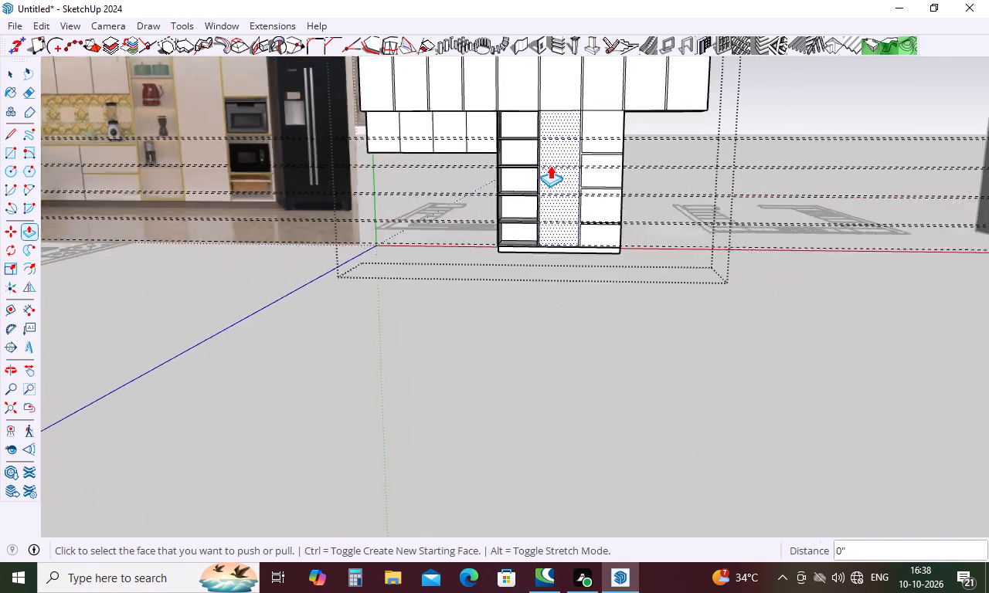
scroll(550, 165, down, 7)
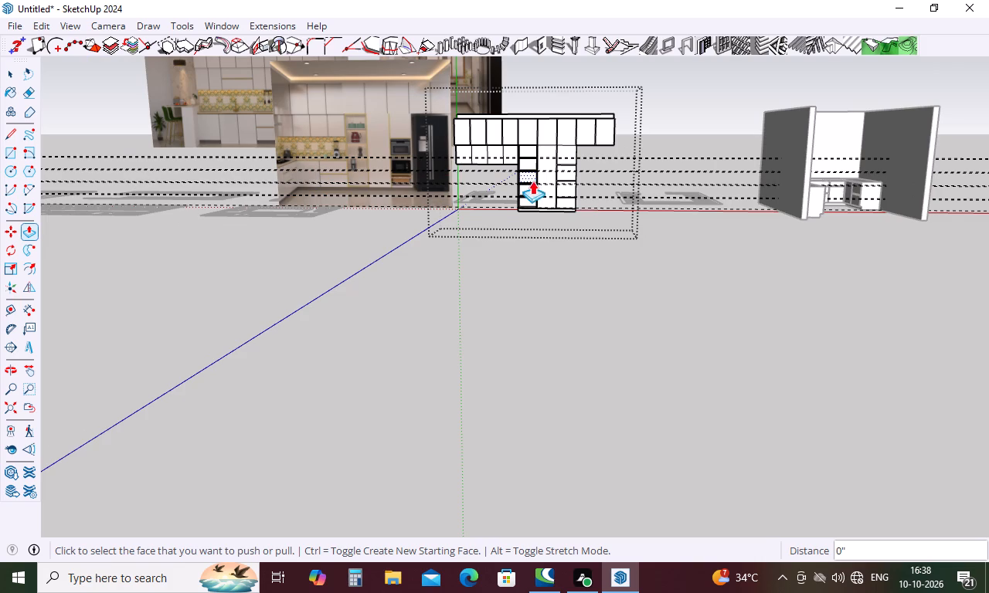
scroll(420, 159, up, 11)
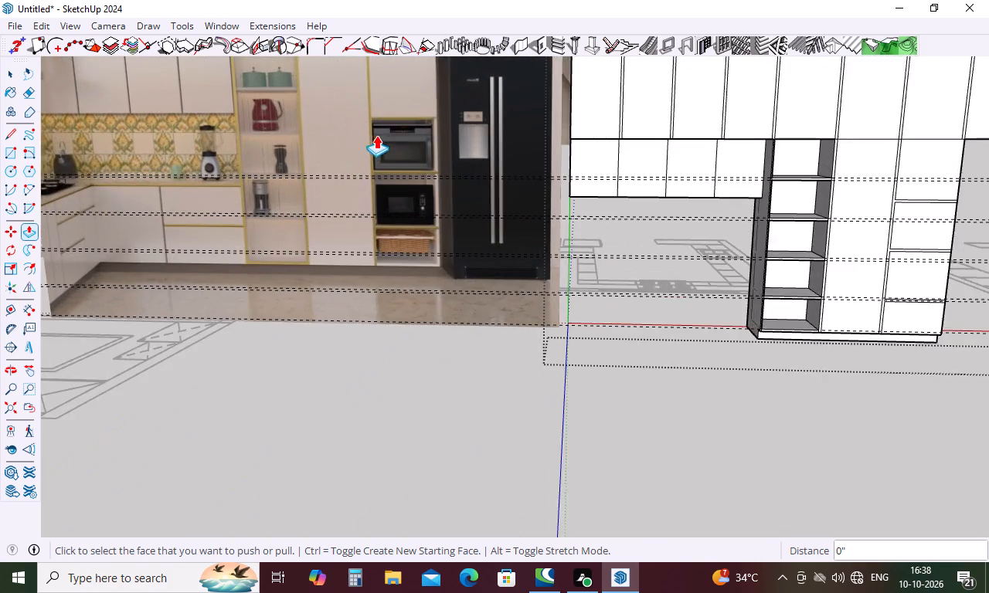
scroll(400, 102, up, 5)
scroll(295, 136, down, 5)
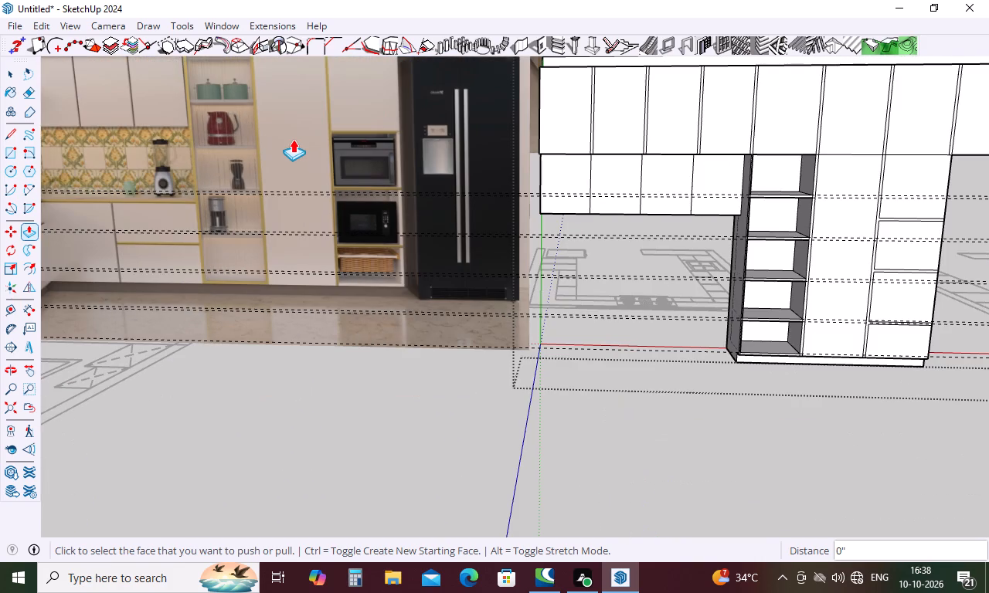
scroll(293, 139, down, 8)
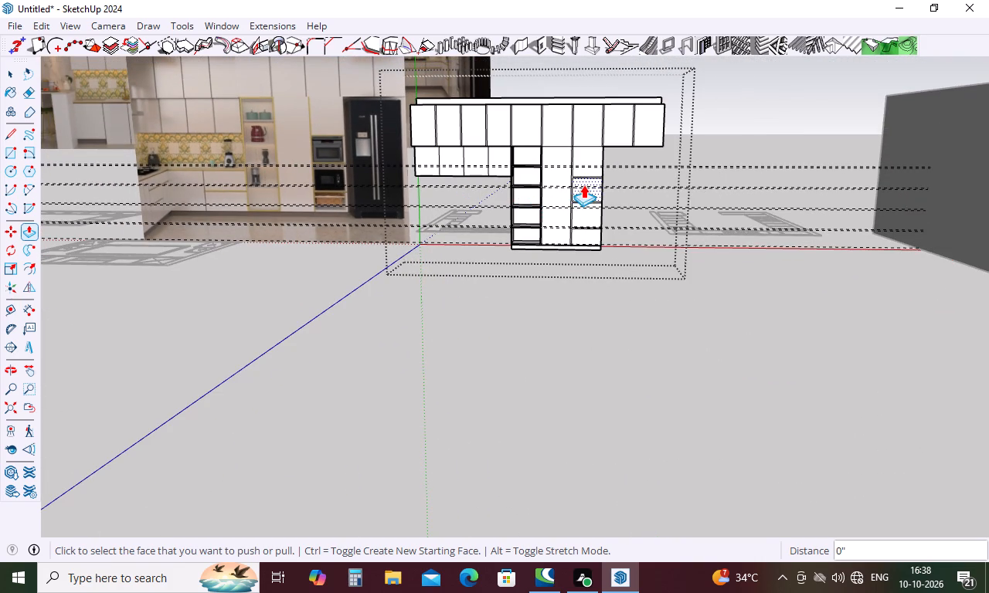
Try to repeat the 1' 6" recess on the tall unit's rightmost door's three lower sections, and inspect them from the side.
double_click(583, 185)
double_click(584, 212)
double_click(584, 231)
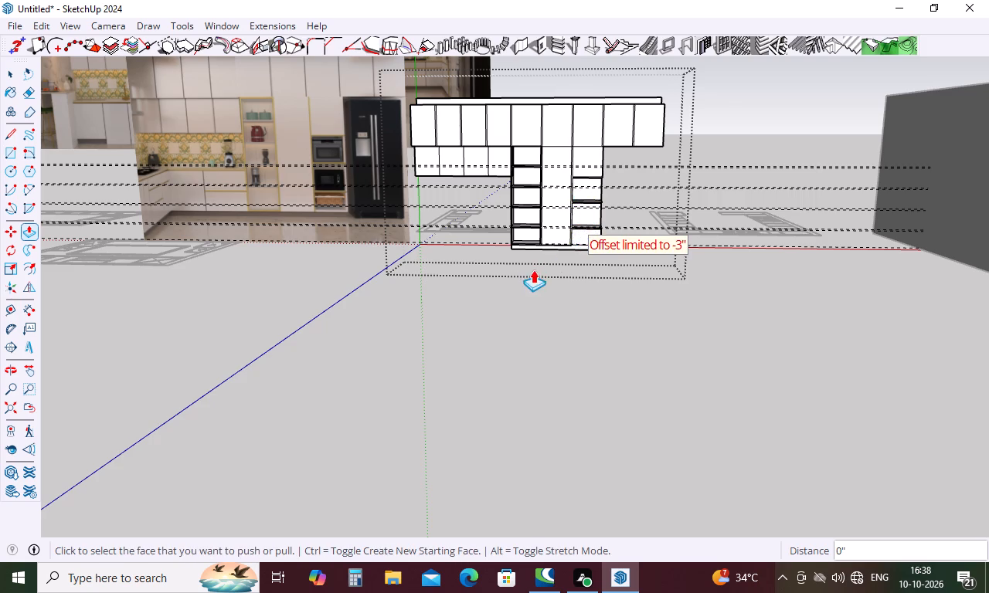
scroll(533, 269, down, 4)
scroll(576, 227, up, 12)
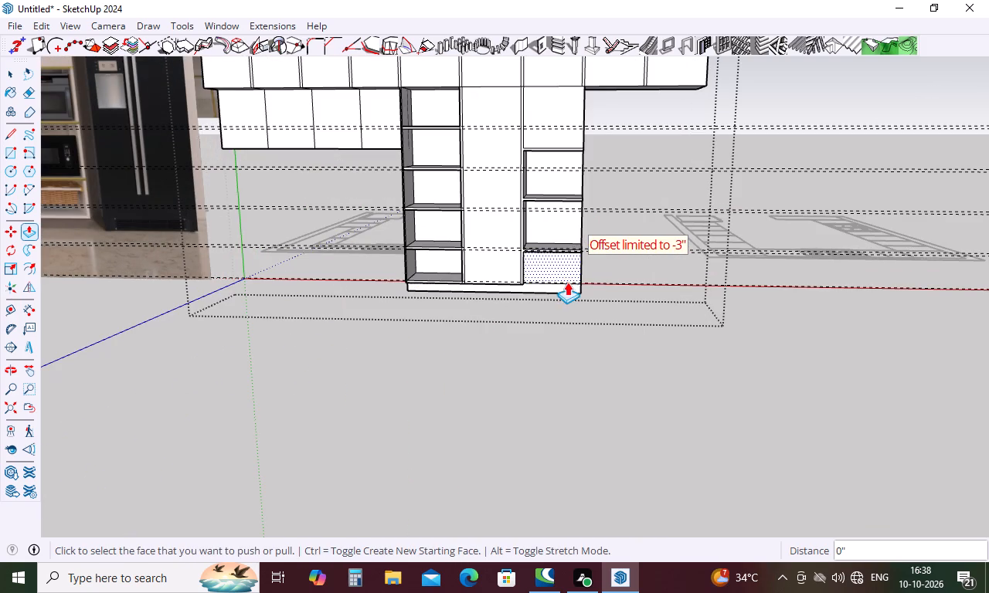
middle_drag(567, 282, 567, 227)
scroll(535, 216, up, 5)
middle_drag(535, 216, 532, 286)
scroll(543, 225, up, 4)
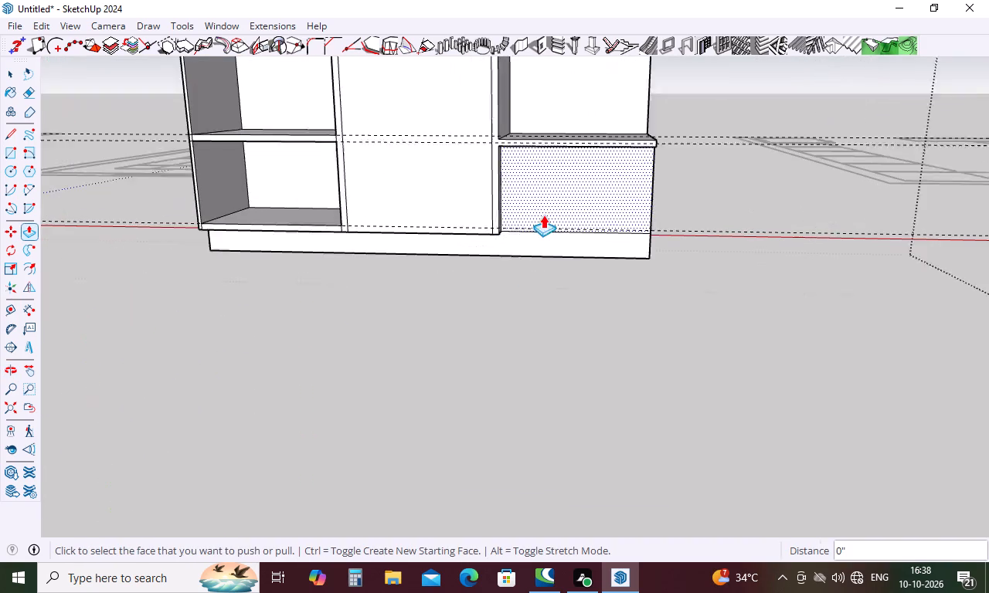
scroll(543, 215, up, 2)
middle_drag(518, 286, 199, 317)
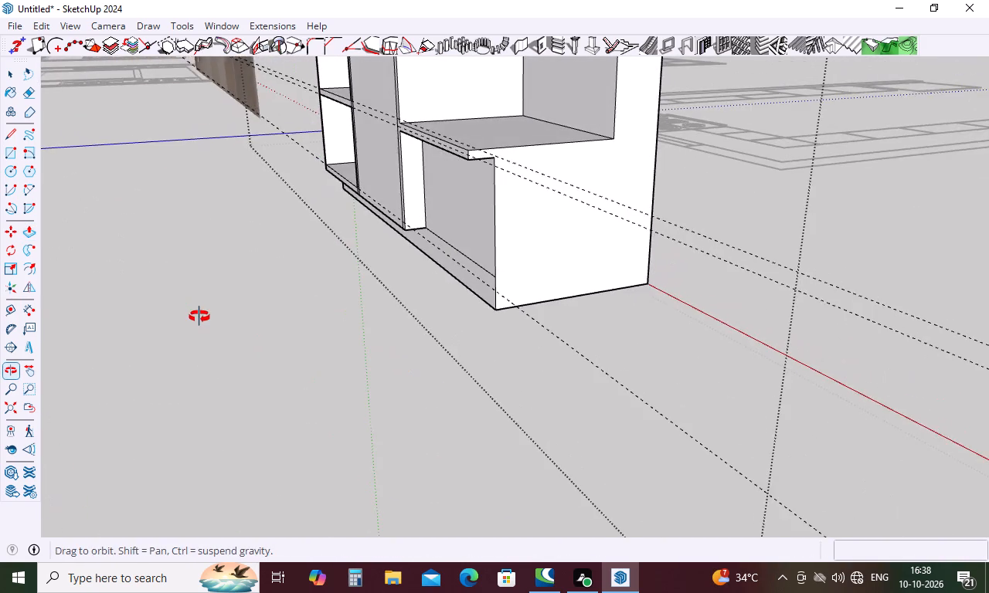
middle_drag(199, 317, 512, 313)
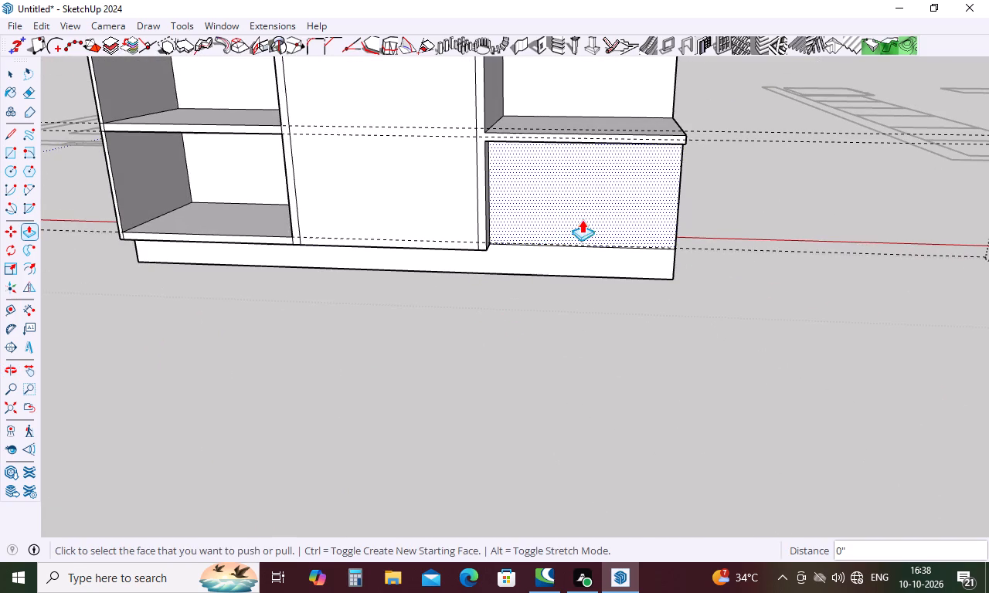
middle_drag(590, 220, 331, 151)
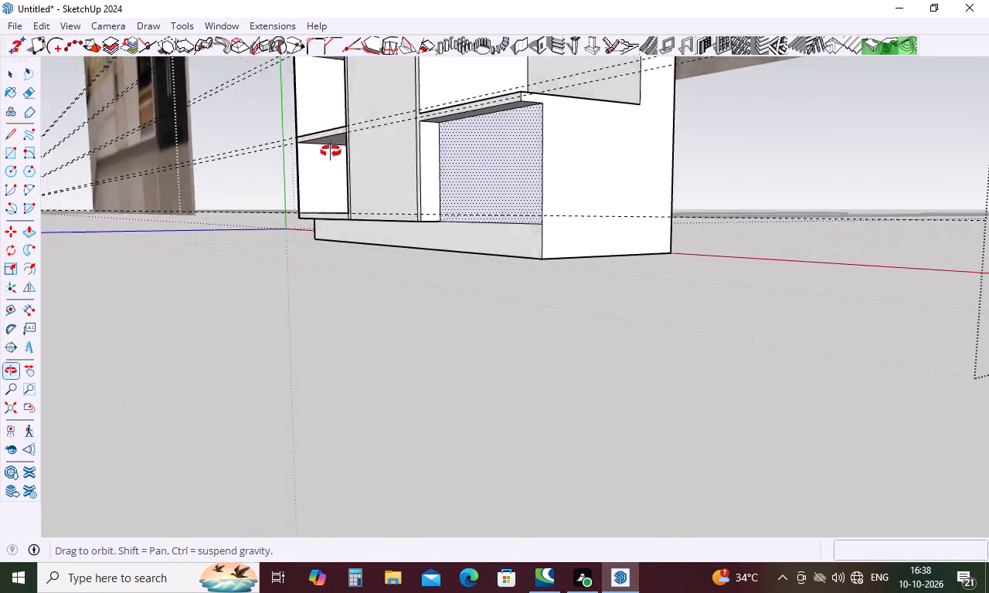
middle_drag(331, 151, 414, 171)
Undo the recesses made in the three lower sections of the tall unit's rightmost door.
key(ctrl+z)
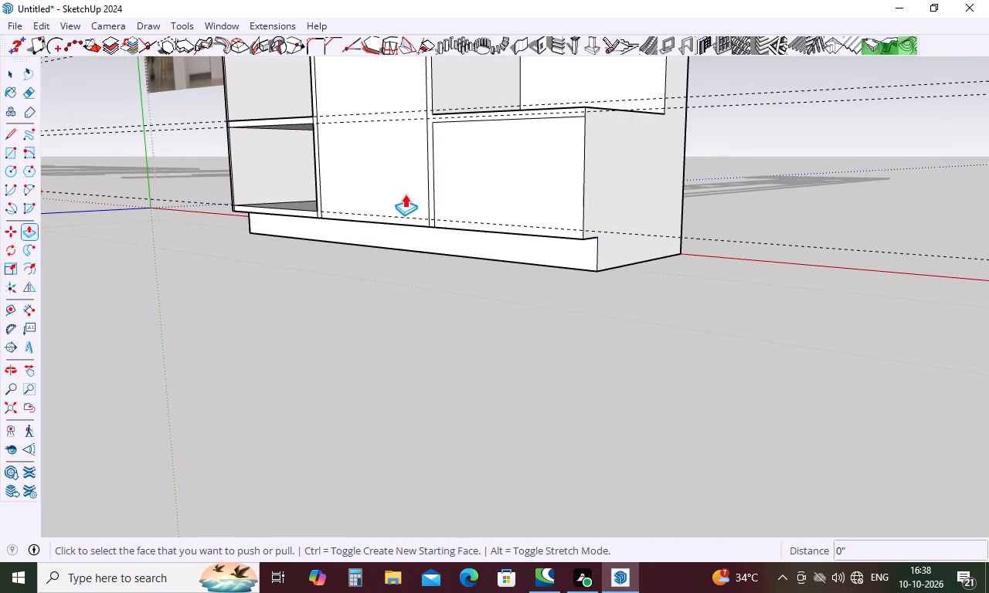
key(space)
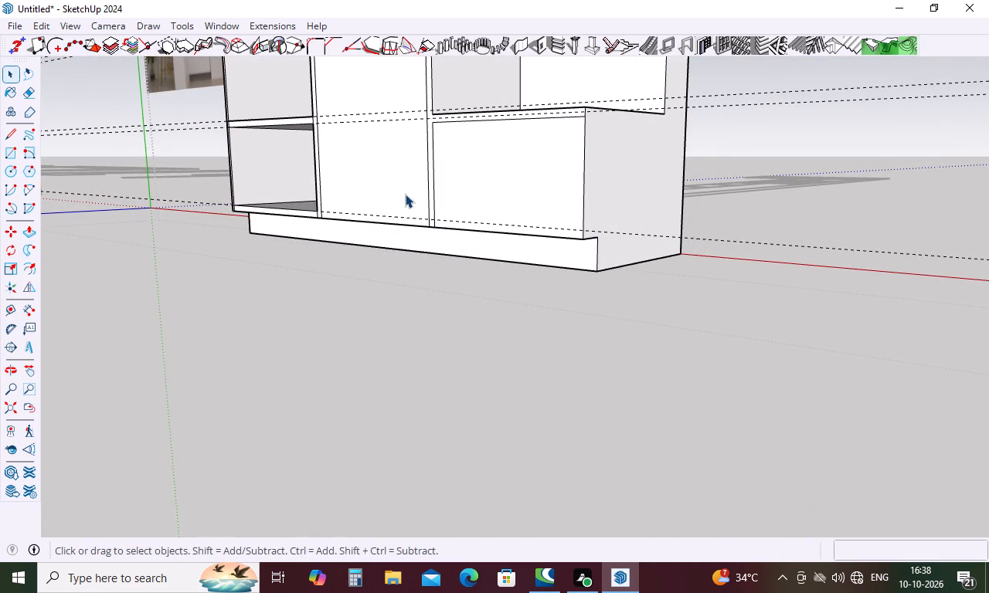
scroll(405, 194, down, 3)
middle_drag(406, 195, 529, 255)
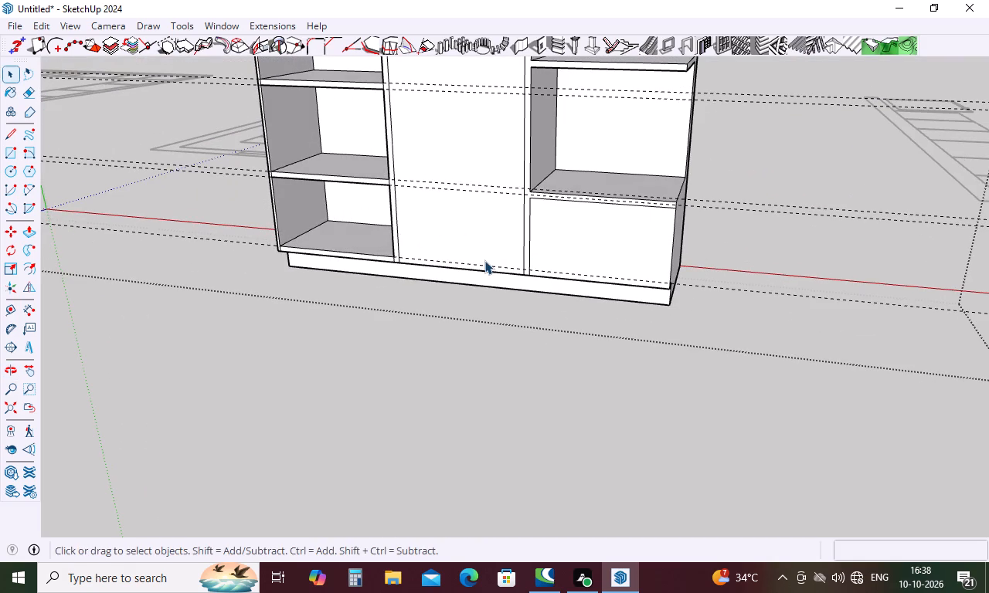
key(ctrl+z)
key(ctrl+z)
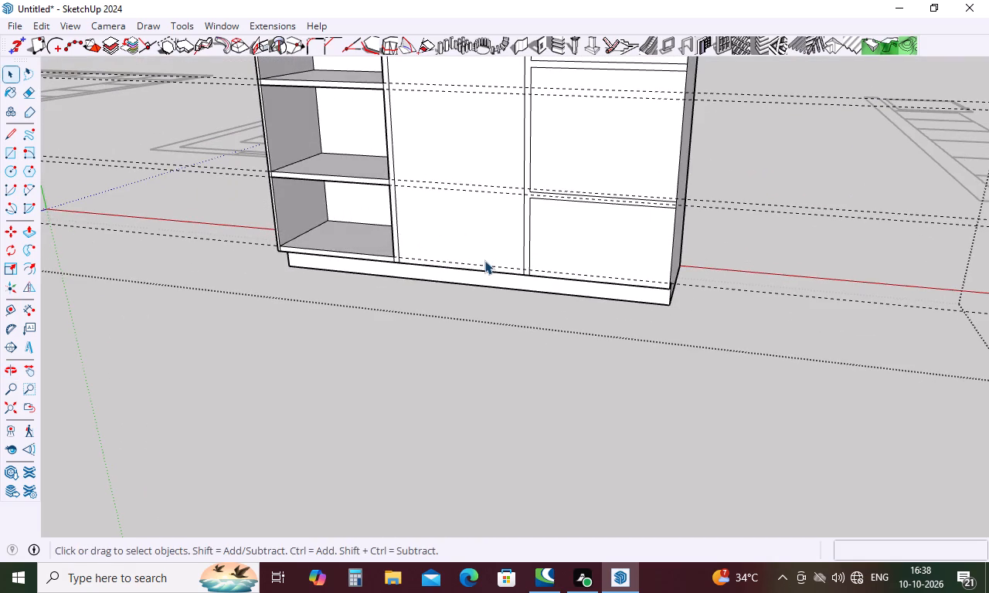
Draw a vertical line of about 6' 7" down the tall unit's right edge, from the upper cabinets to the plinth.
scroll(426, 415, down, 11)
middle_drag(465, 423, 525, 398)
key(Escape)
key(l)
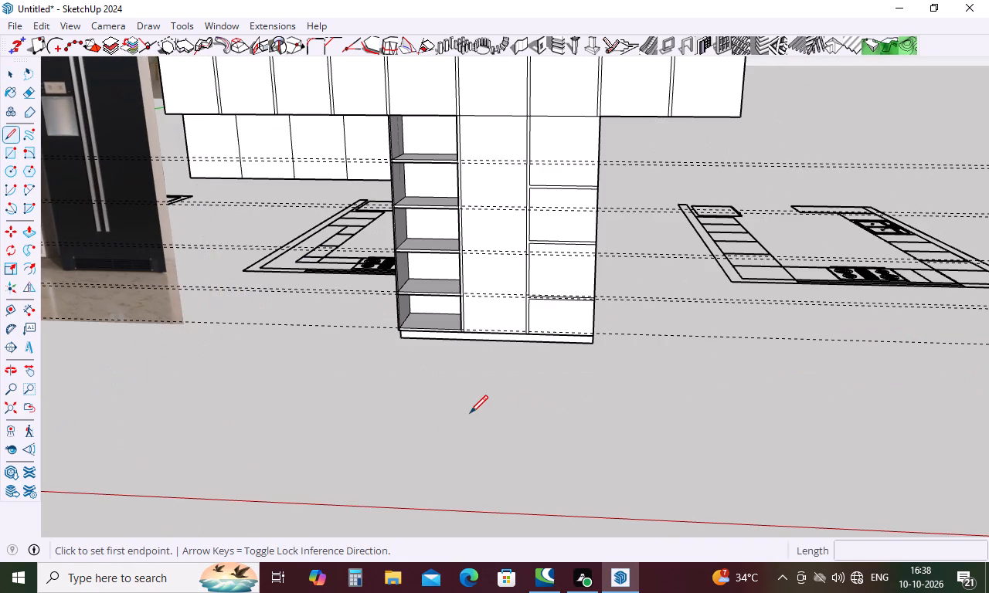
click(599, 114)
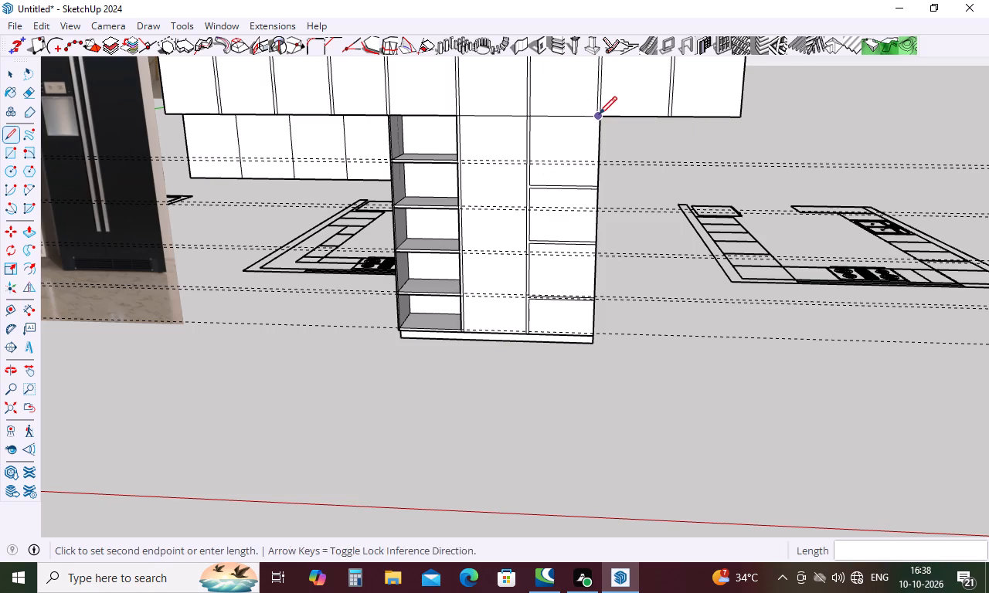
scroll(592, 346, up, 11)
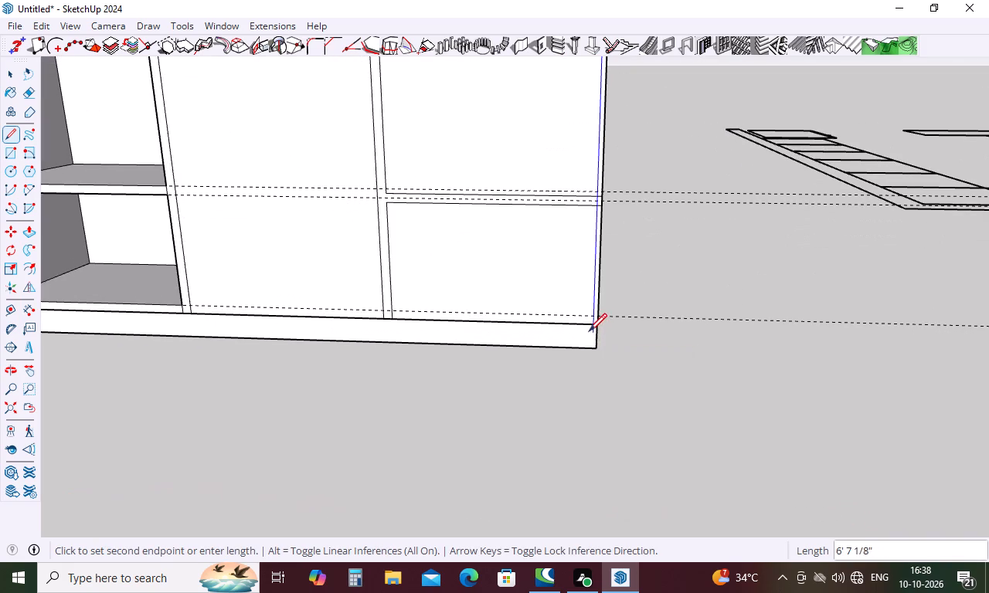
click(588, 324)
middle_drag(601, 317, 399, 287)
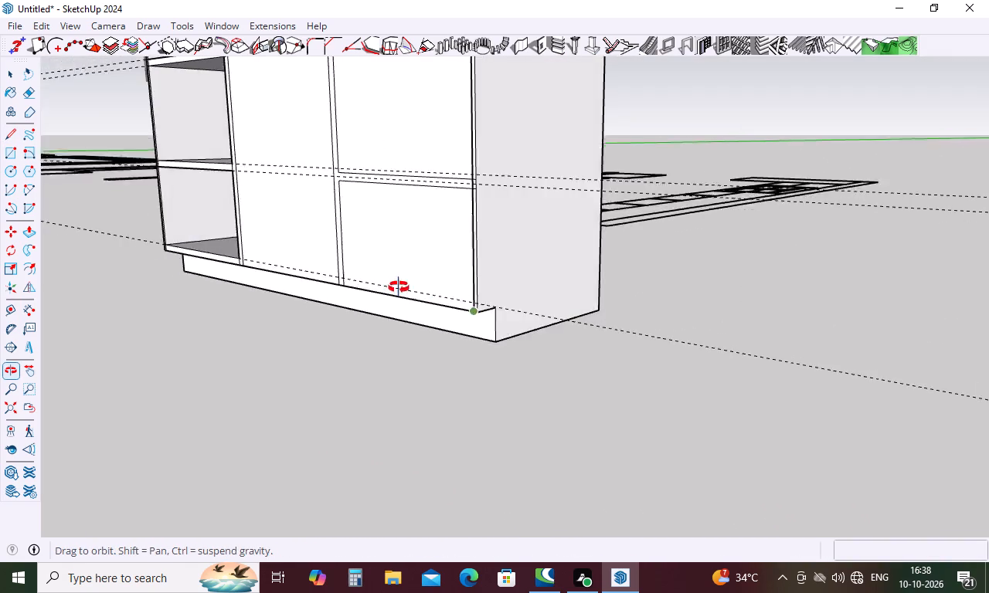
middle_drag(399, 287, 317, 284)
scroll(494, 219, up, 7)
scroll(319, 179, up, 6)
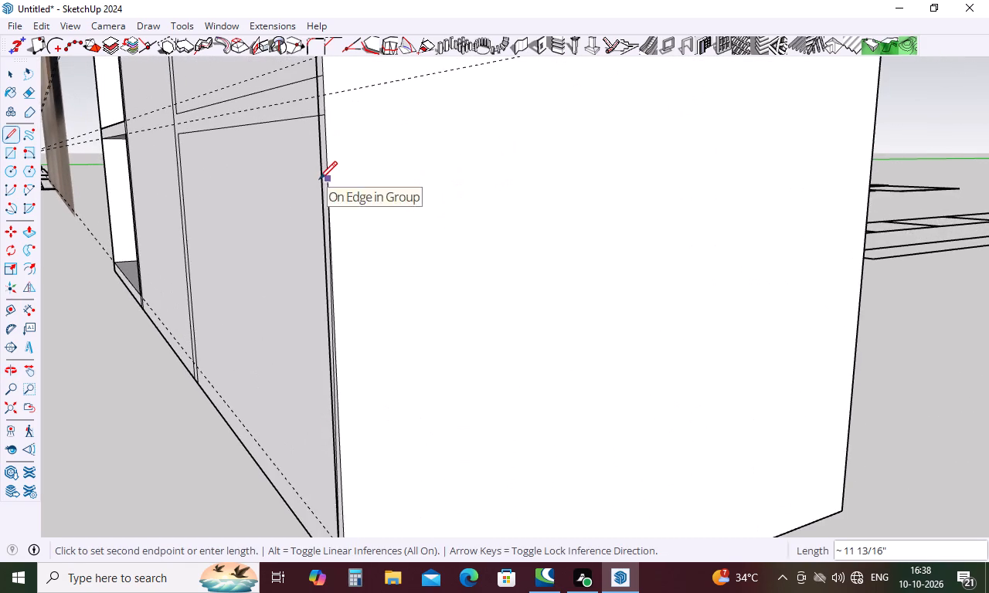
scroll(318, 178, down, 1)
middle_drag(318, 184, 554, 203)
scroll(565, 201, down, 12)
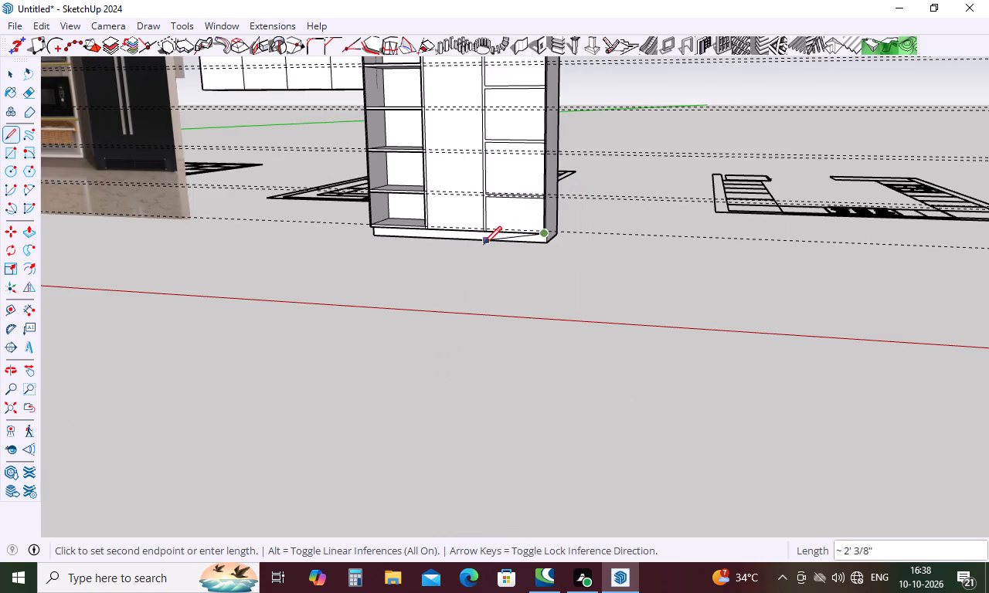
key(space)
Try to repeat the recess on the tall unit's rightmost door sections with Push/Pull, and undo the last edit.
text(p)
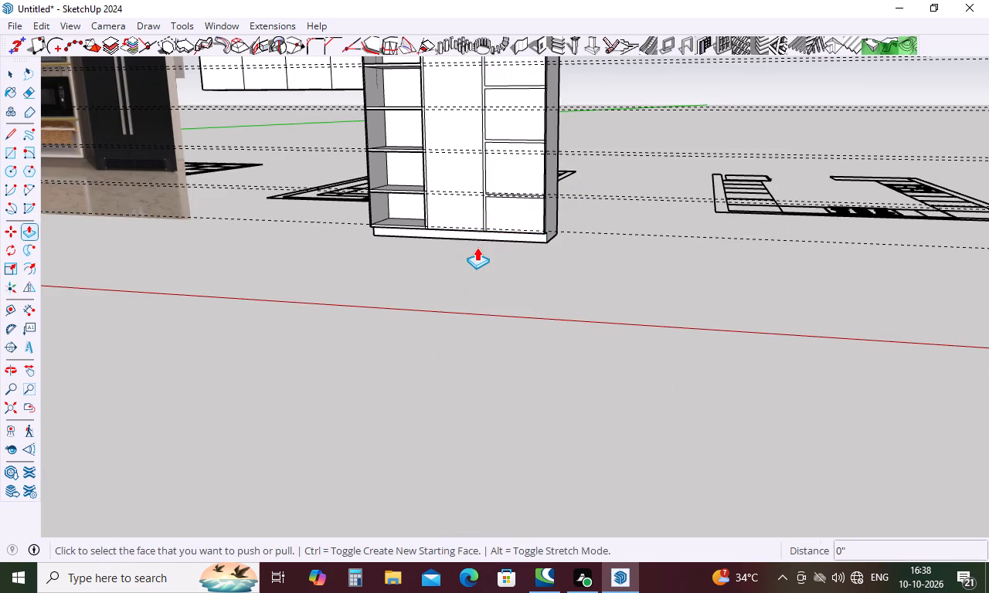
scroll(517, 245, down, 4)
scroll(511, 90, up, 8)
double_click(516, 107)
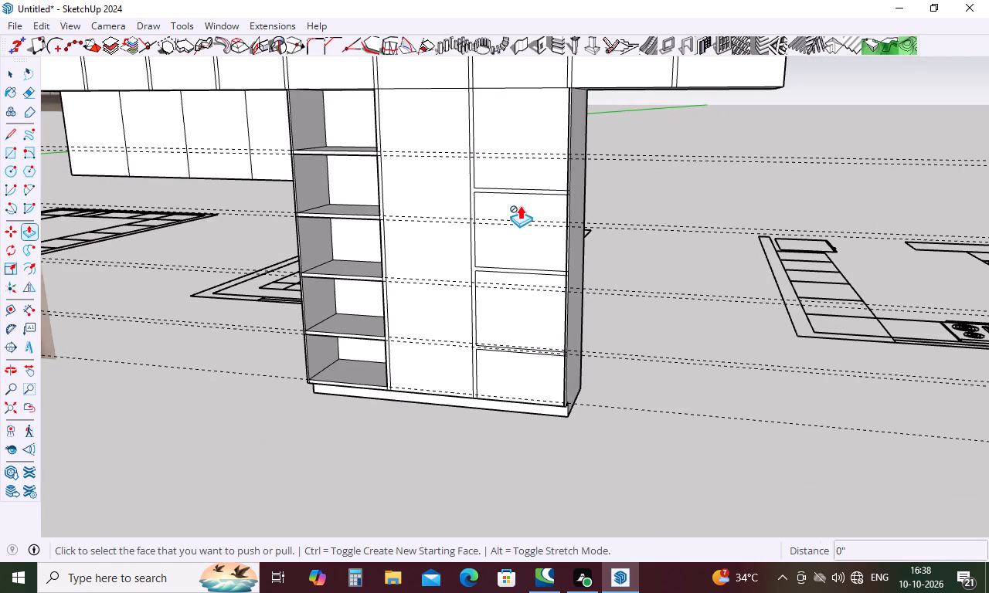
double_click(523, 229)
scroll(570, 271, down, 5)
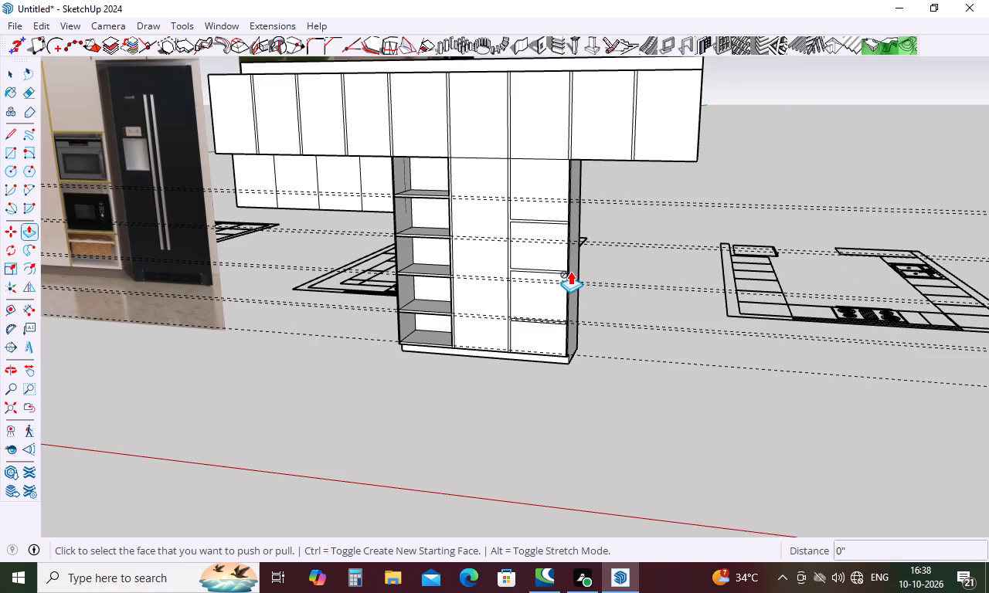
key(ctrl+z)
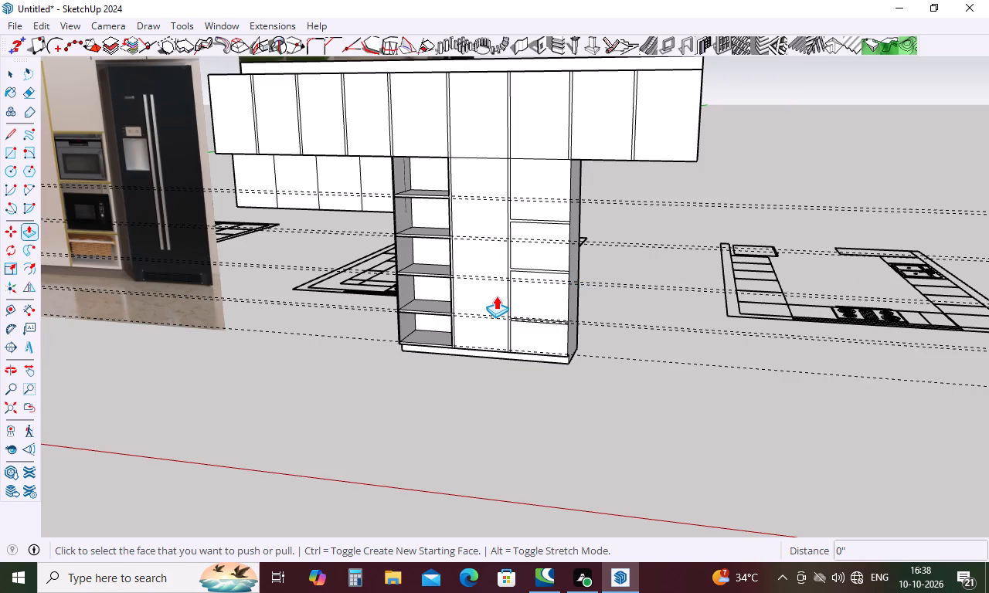
Inside the cabinet group, draw a 6' 6" vertical line down the rightmost door's outer side, inset from the unit's edge.
key(space)
double_click(496, 296)
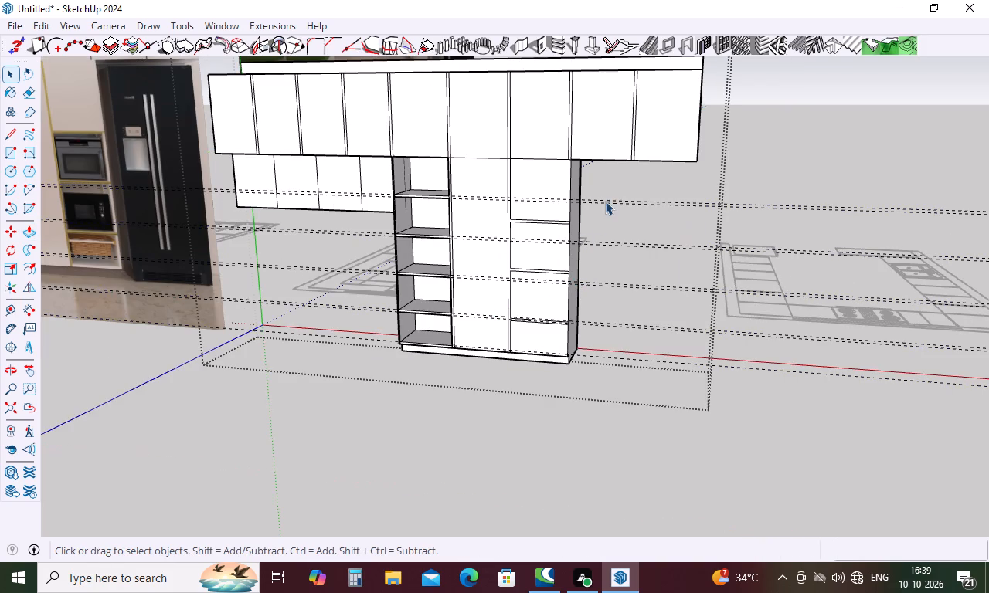
scroll(599, 195, up, 5)
key(l)
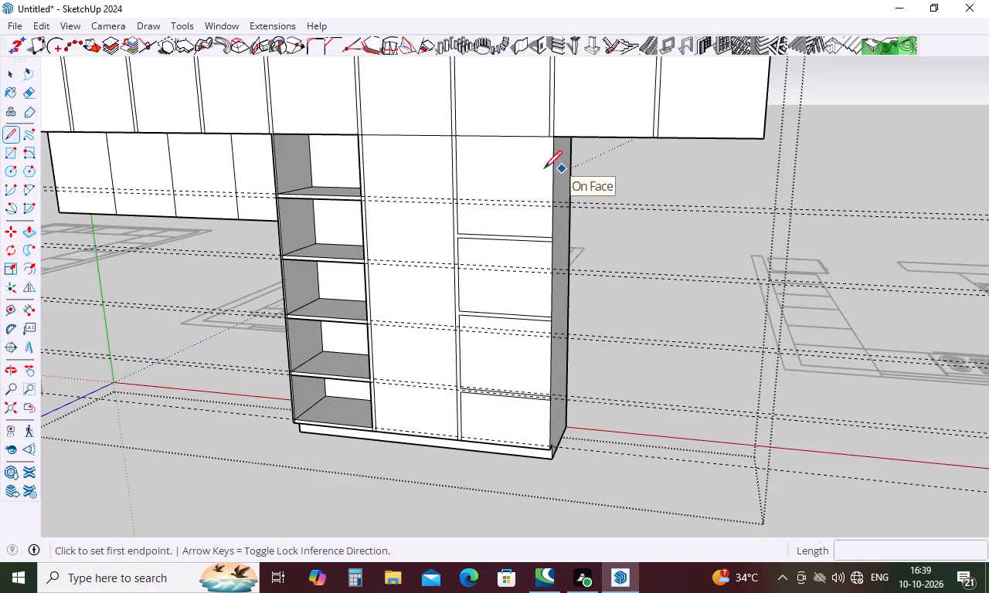
scroll(547, 123, up, 6)
click(552, 154)
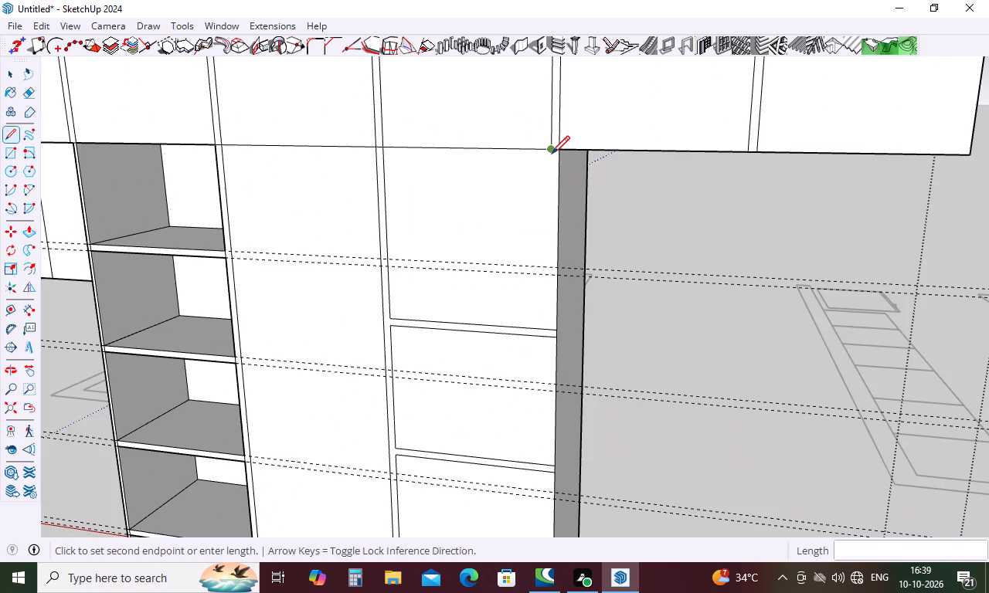
scroll(552, 152, down, 13)
scroll(525, 334, up, 8)
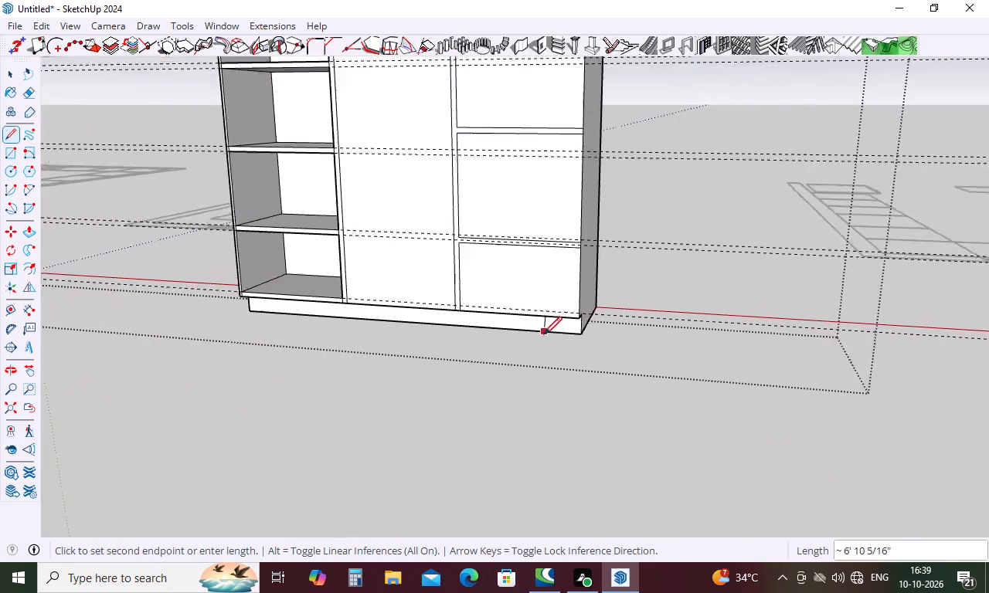
scroll(544, 334, up, 3)
click(585, 313)
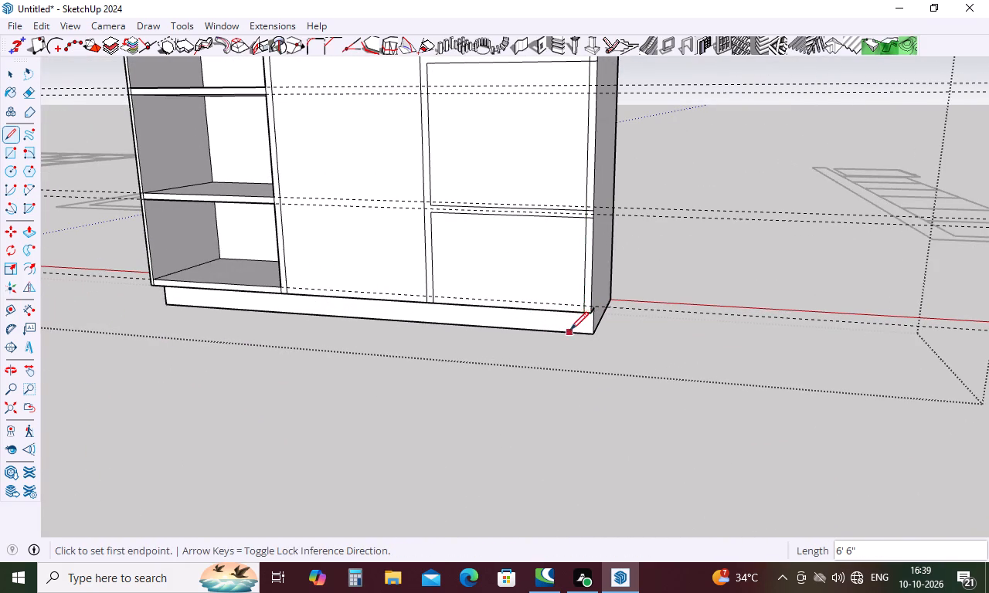
key(space)
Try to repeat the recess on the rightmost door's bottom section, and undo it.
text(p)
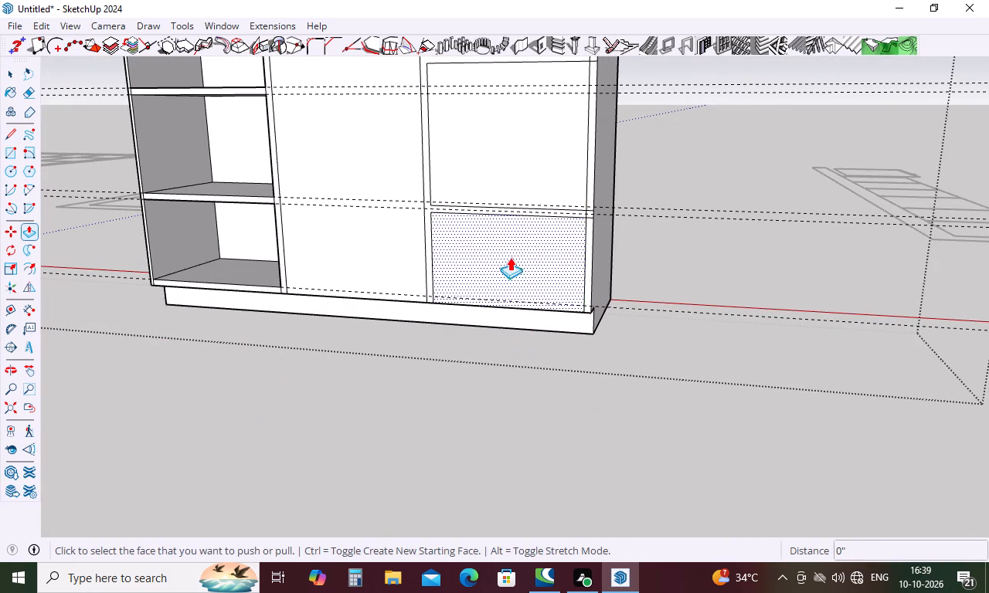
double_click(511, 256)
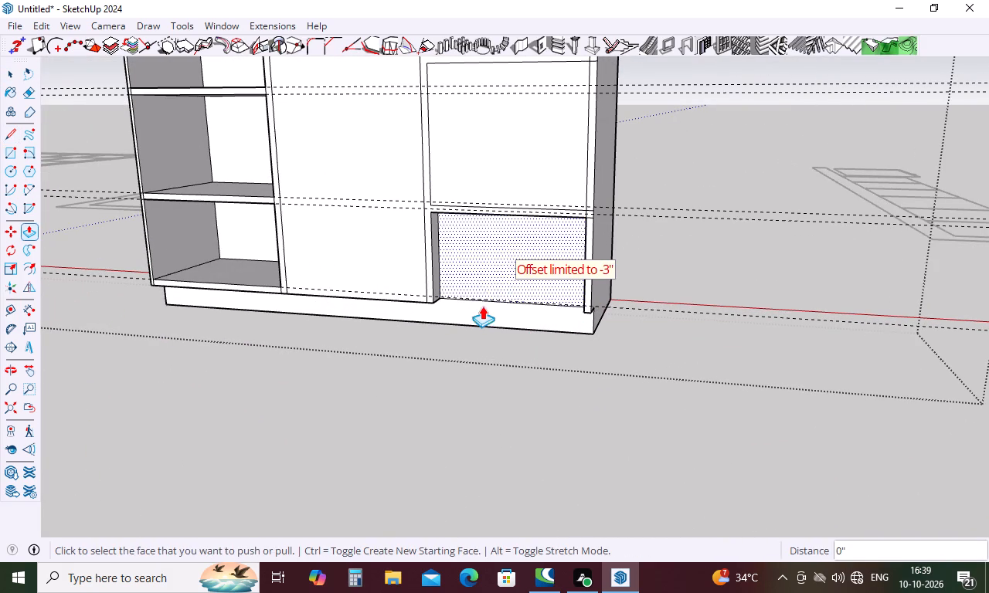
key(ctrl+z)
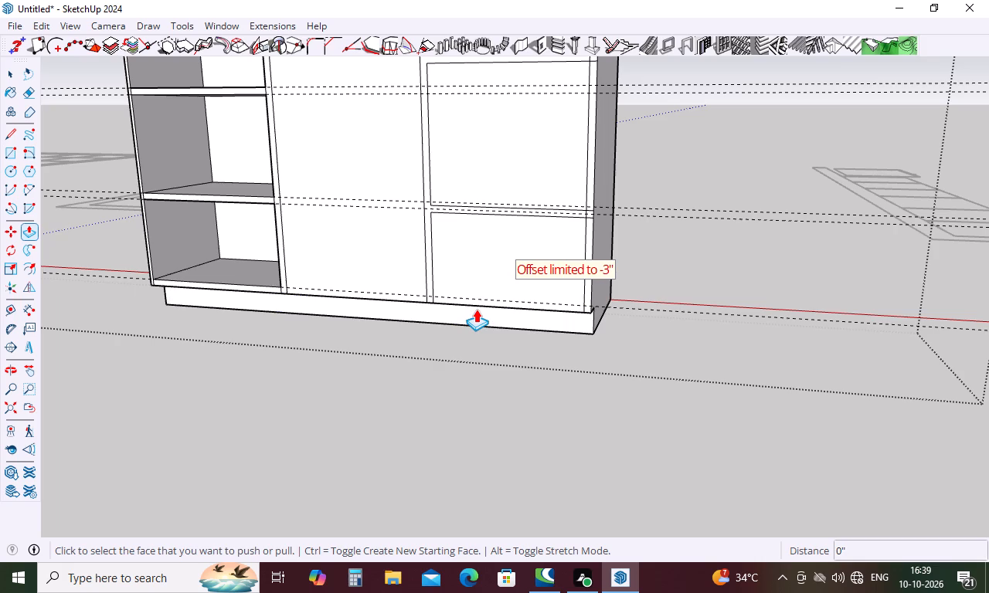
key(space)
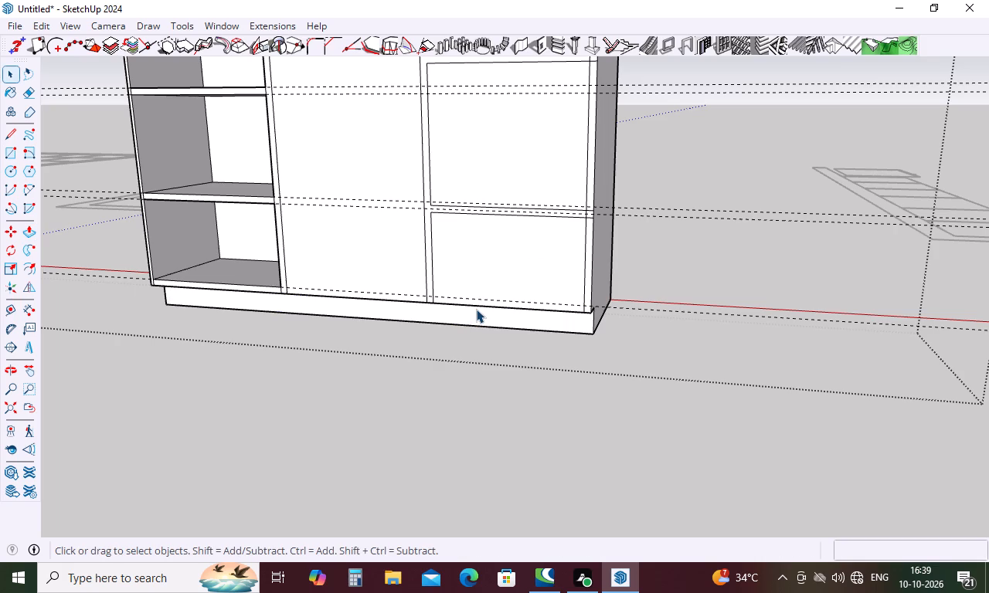
Draw a horizontal line about 4' long just above the plinth, from the shelf column's inner edge to the rightmost door's new vertical line.
key(l)
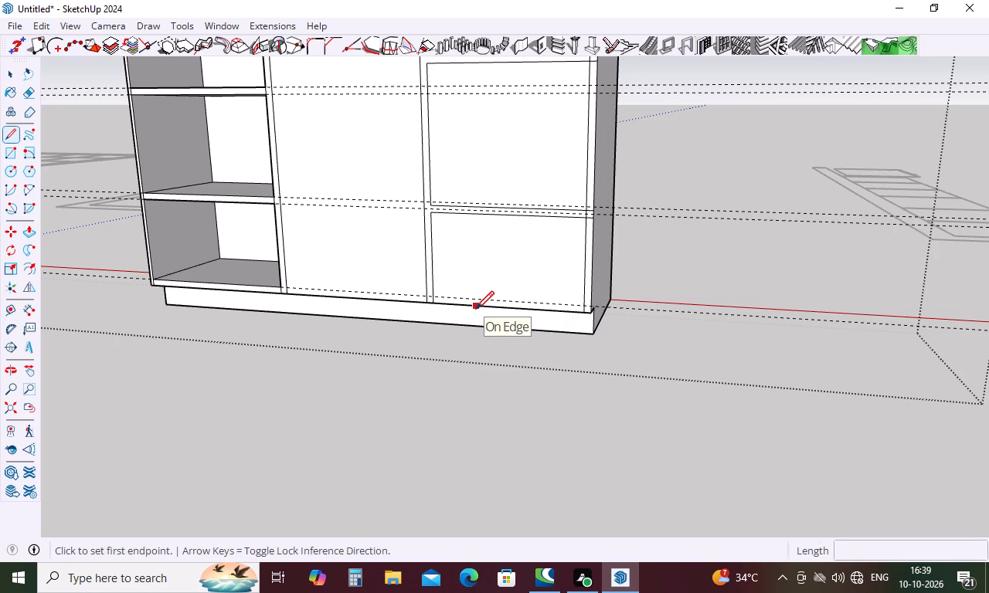
click(283, 286)
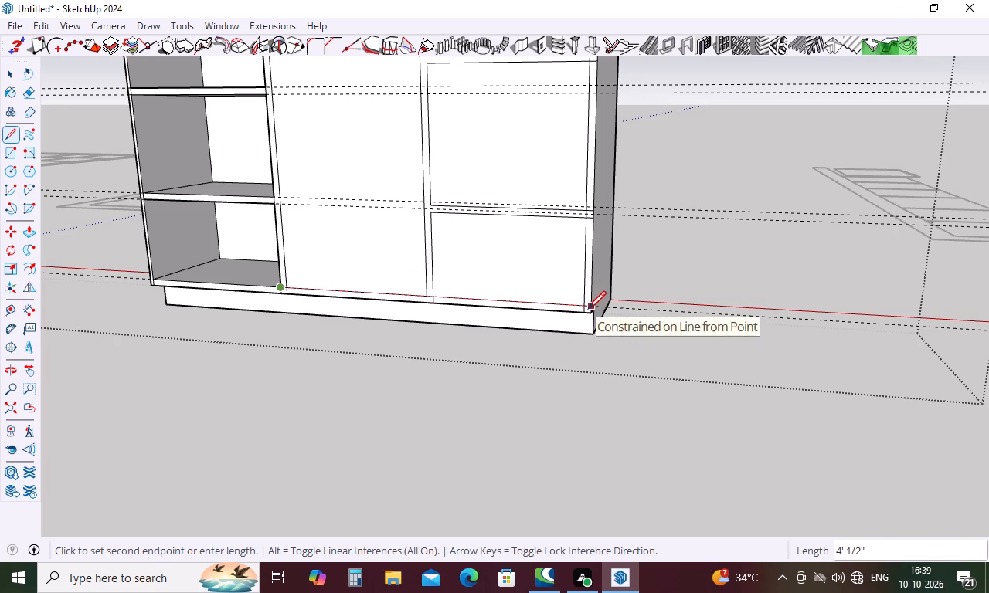
click(586, 307)
key(space)
Repeat the 1' 6" recess on the three lower sections of the tall unit's rightmost door.
text(p)
double_click(508, 250)
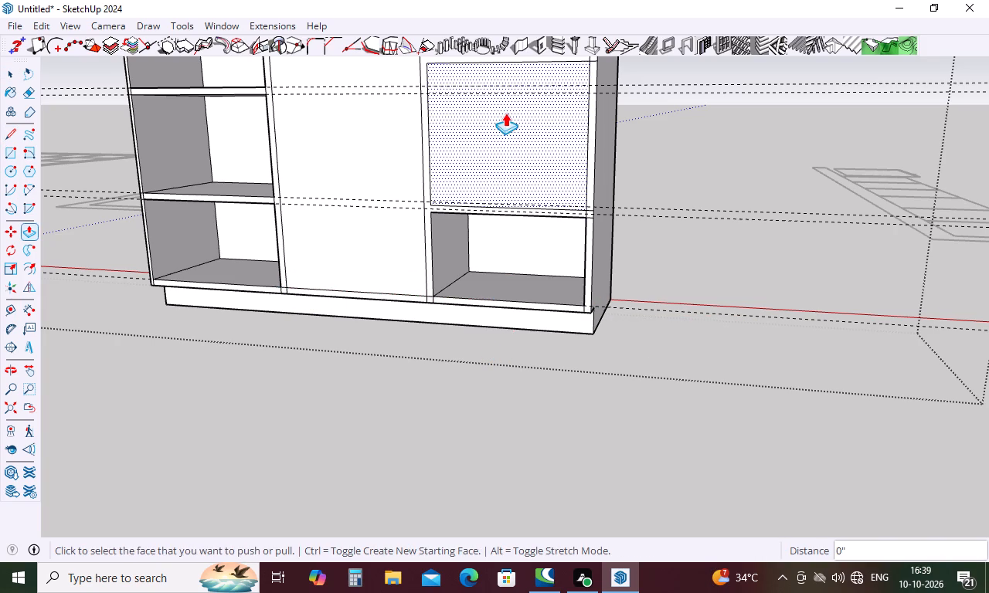
double_click(505, 124)
scroll(433, 364, down, 6)
scroll(432, 268, down, 5)
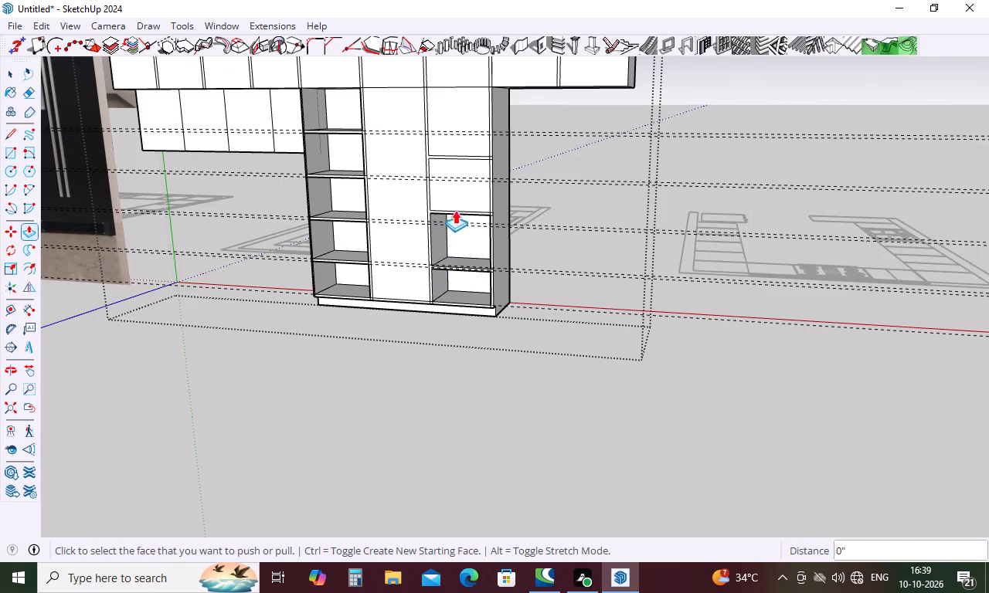
double_click(460, 198)
scroll(464, 221, down, 6)
middle_drag(474, 256, 641, 270)
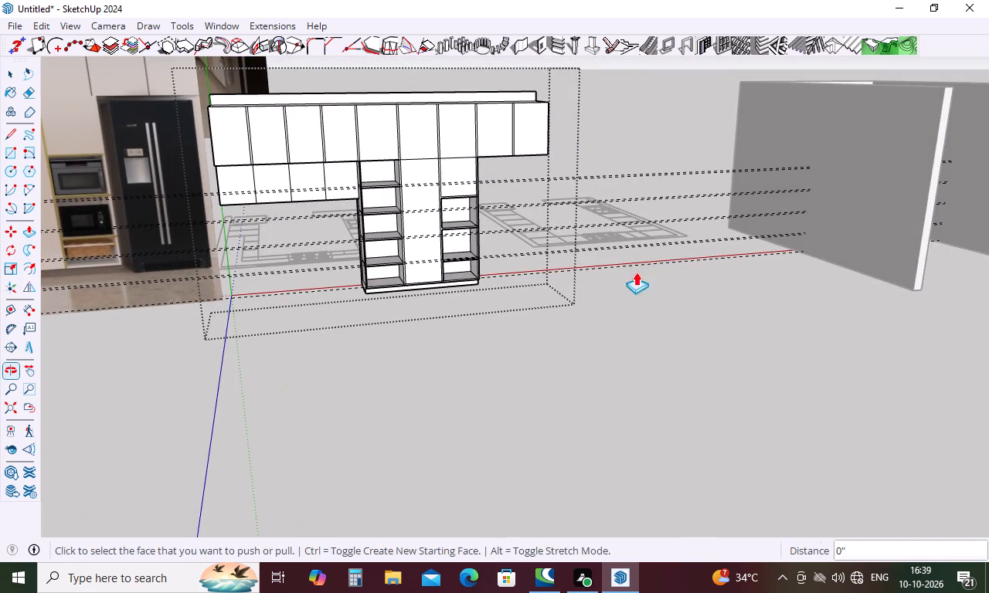
key(space)
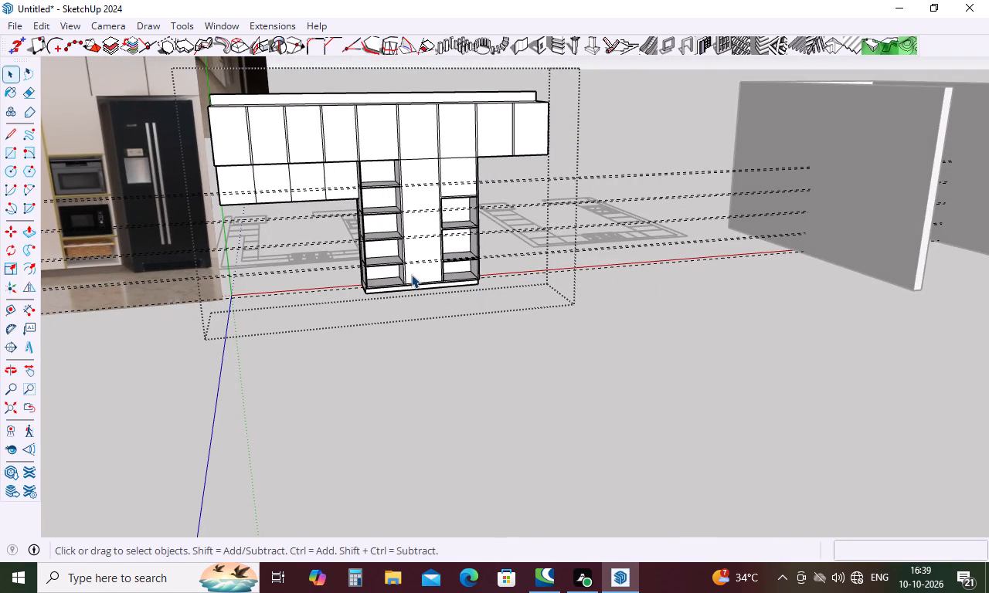
Pull the leftmost upper cabinet door out by .3" with Push/Pull.
scroll(478, 303, down, 5)
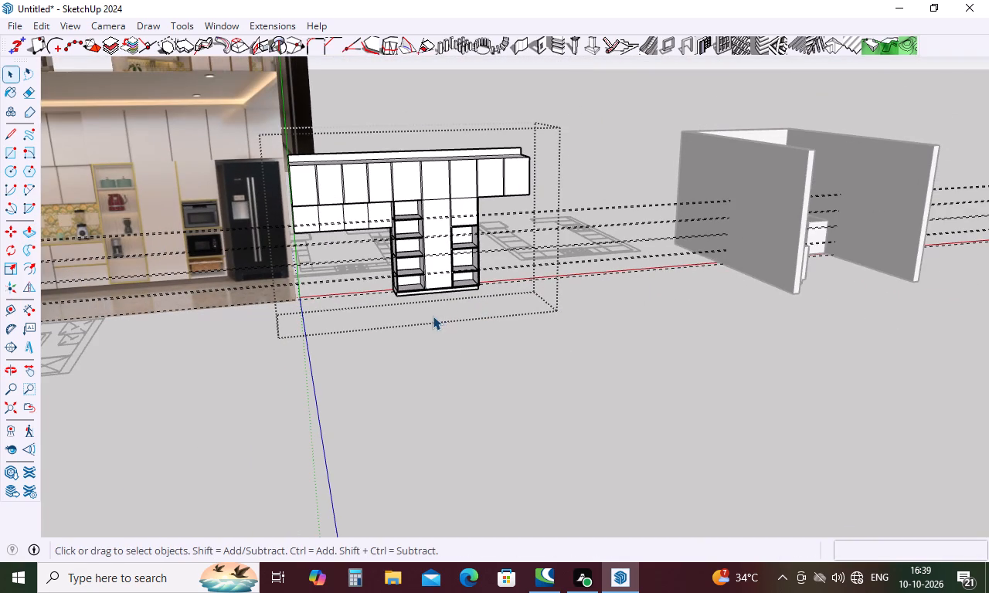
key(space)
key(p)
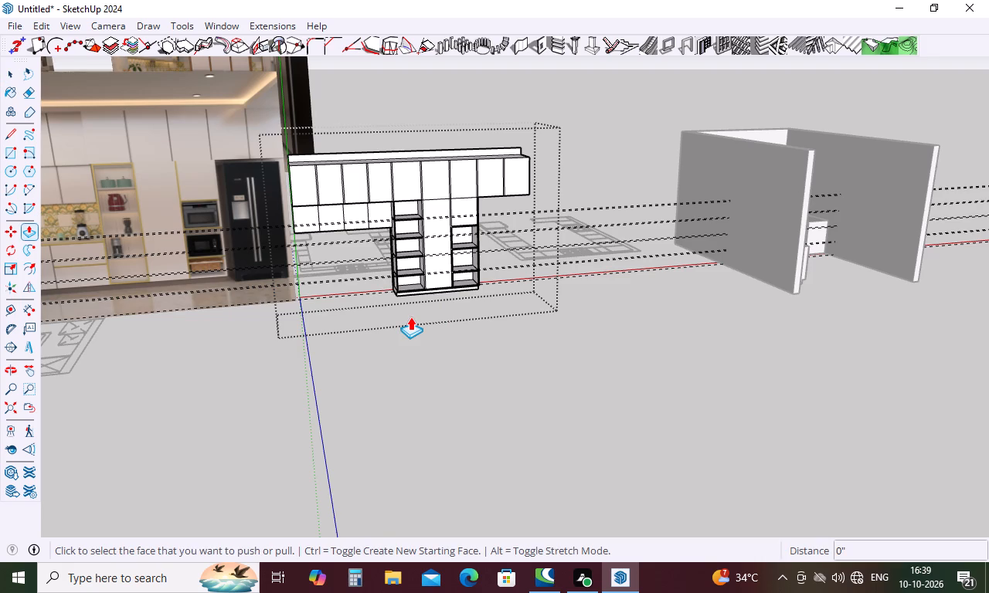
click(298, 185)
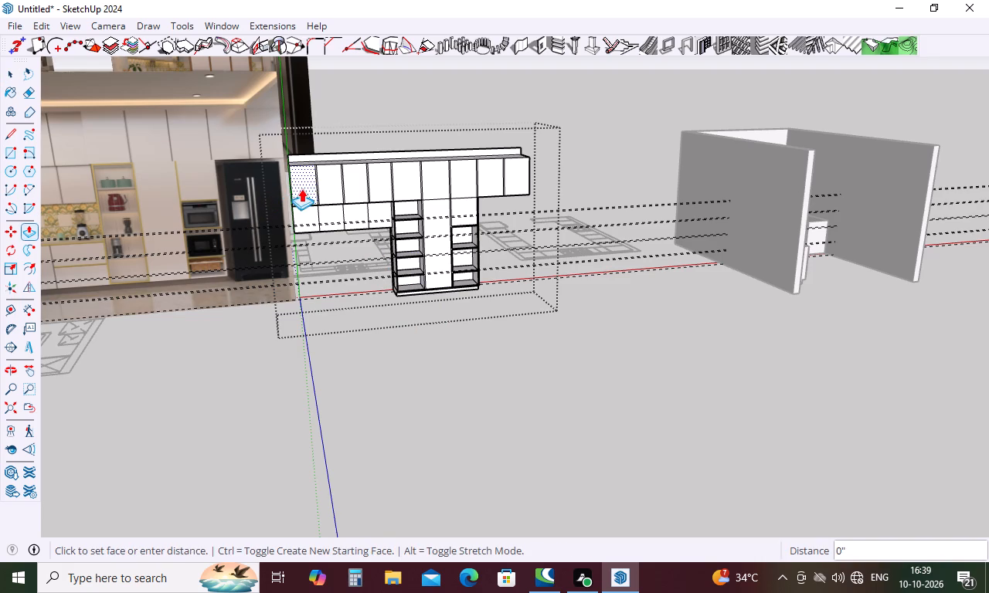
key(period)
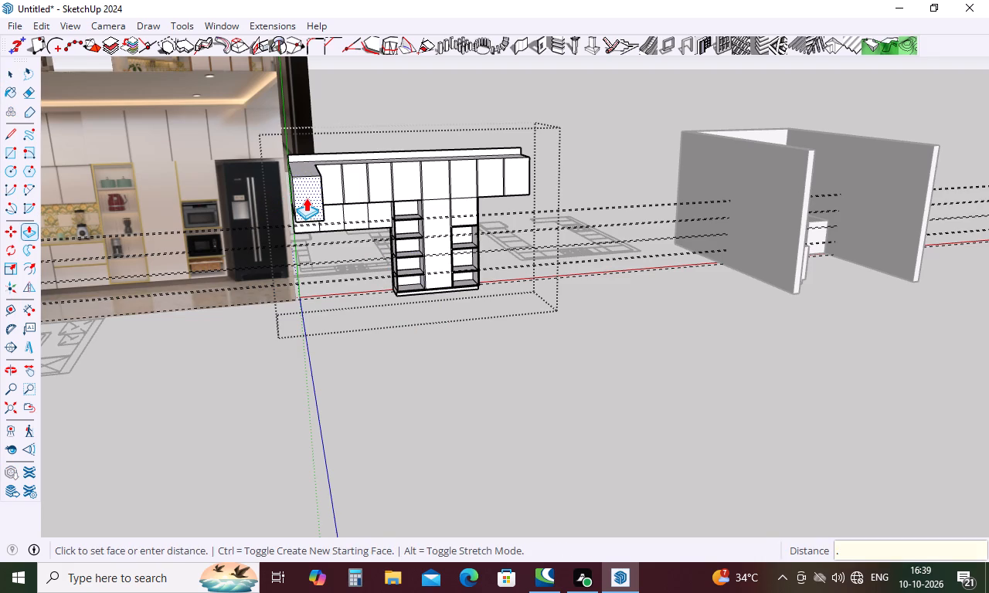
key(3)
key(Return)
Repeat the .3" Push/Pull on the remaining eight doors of the upper cabinet row.
scroll(331, 151, up, 4)
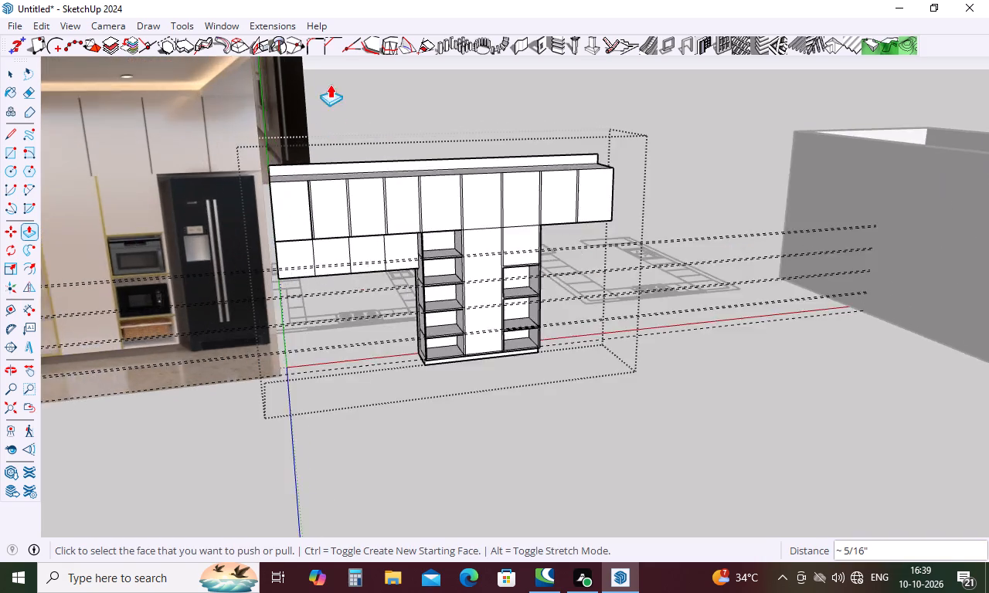
scroll(330, 84, up, 7)
double_click(312, 252)
double_click(376, 252)
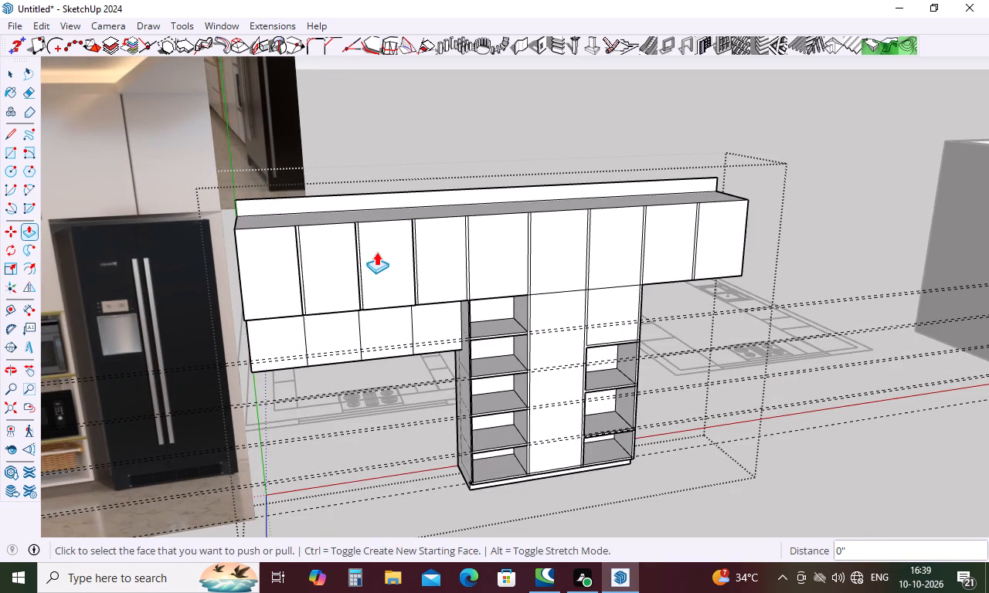
double_click(443, 239)
double_click(481, 239)
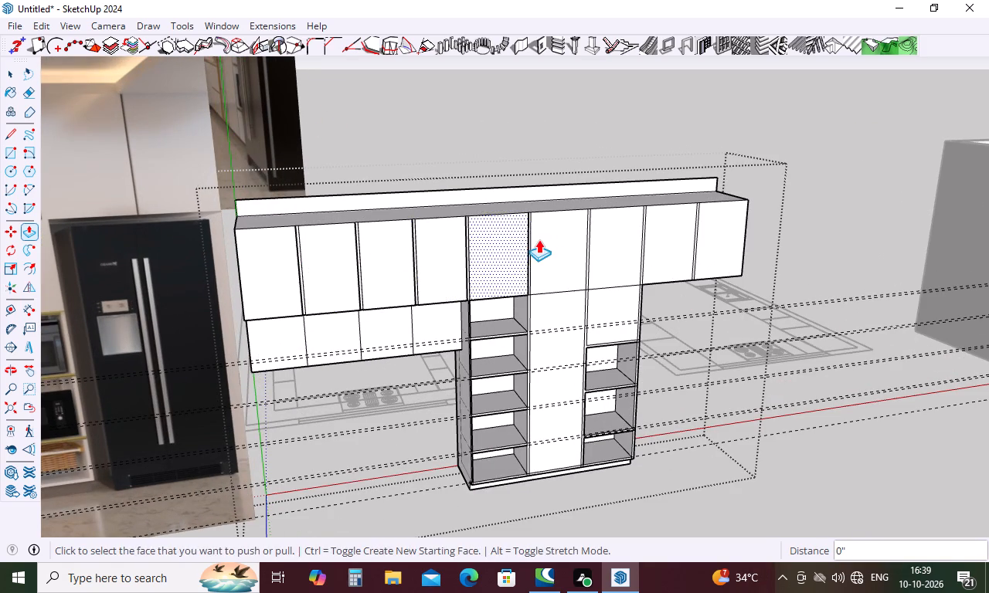
double_click(546, 239)
double_click(602, 238)
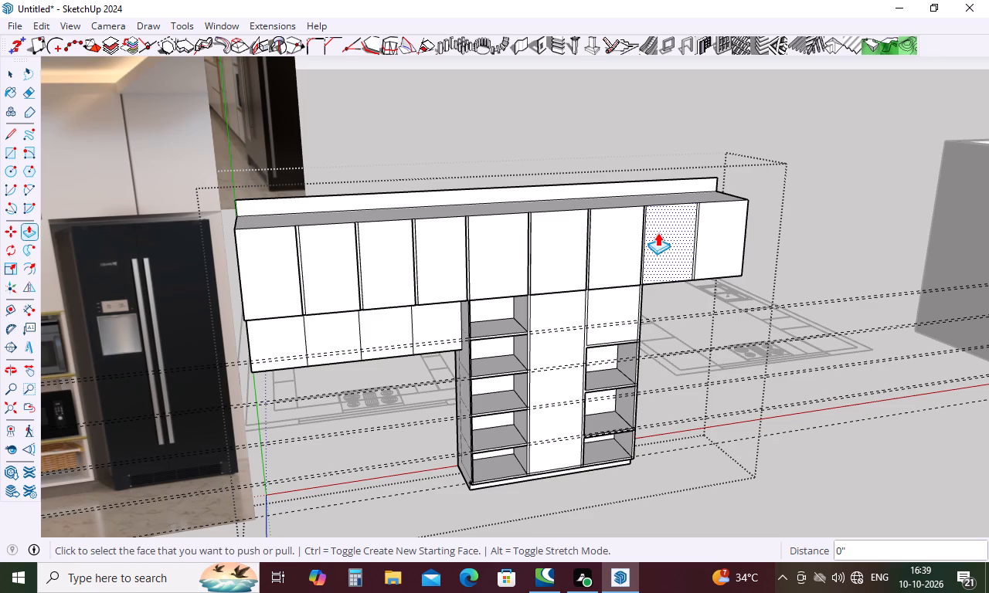
double_click(658, 232)
double_click(712, 231)
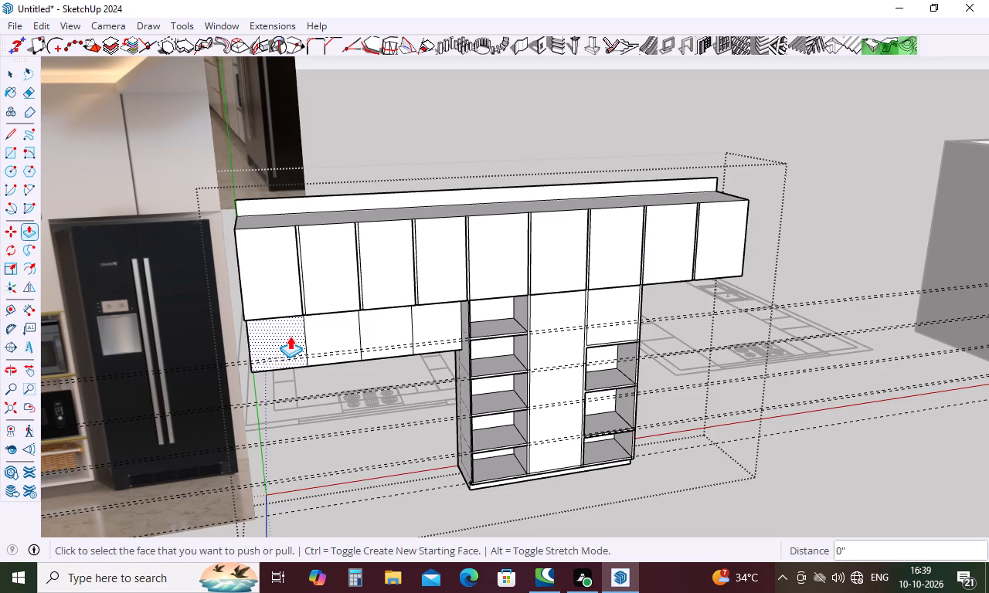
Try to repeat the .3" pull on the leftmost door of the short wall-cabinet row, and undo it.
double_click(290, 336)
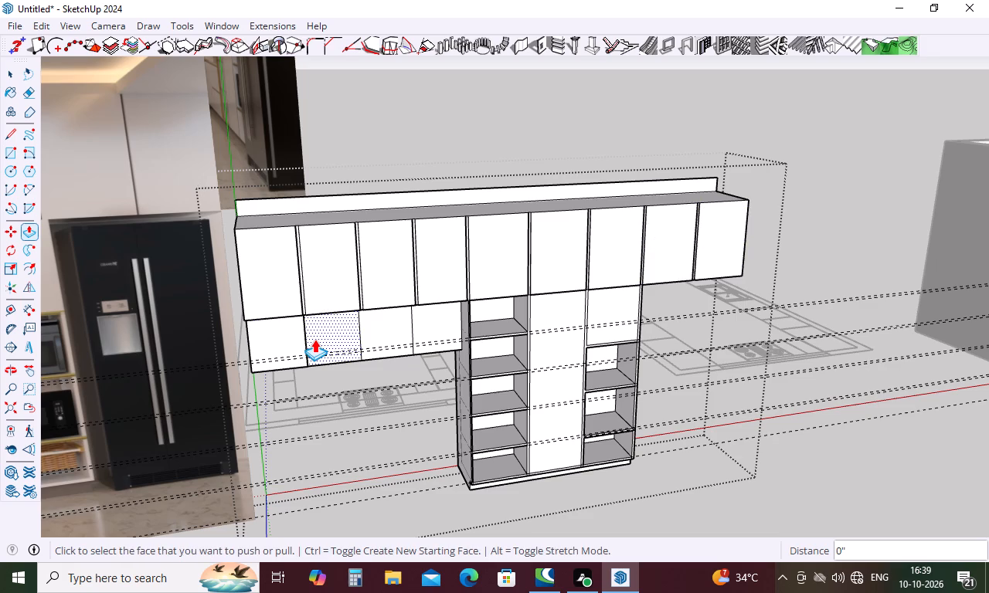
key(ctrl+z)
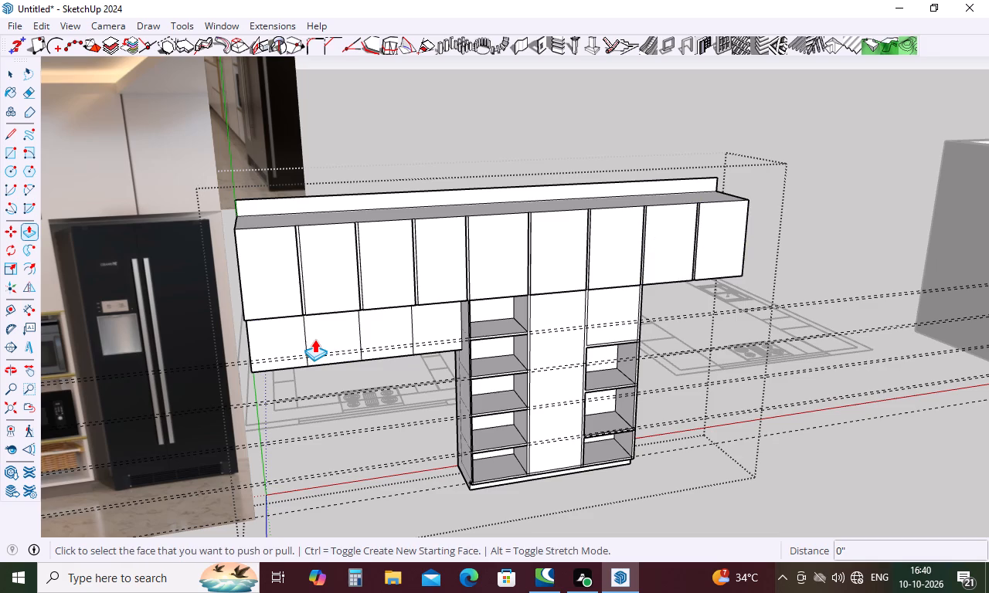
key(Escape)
Close the cabinet group and delete all guides in the model.
scroll(364, 219, down, 10)
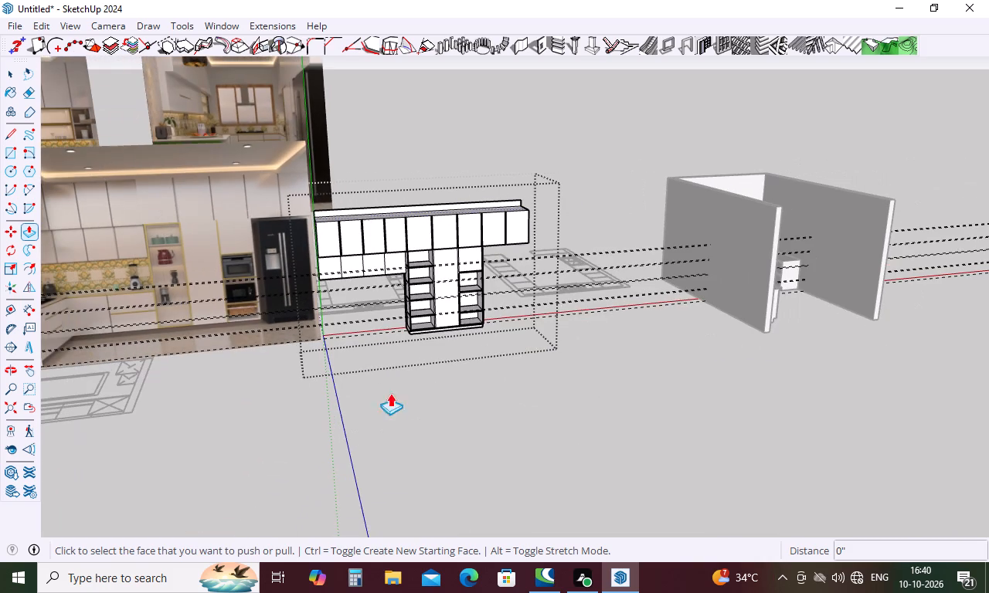
click(404, 469)
key(space)
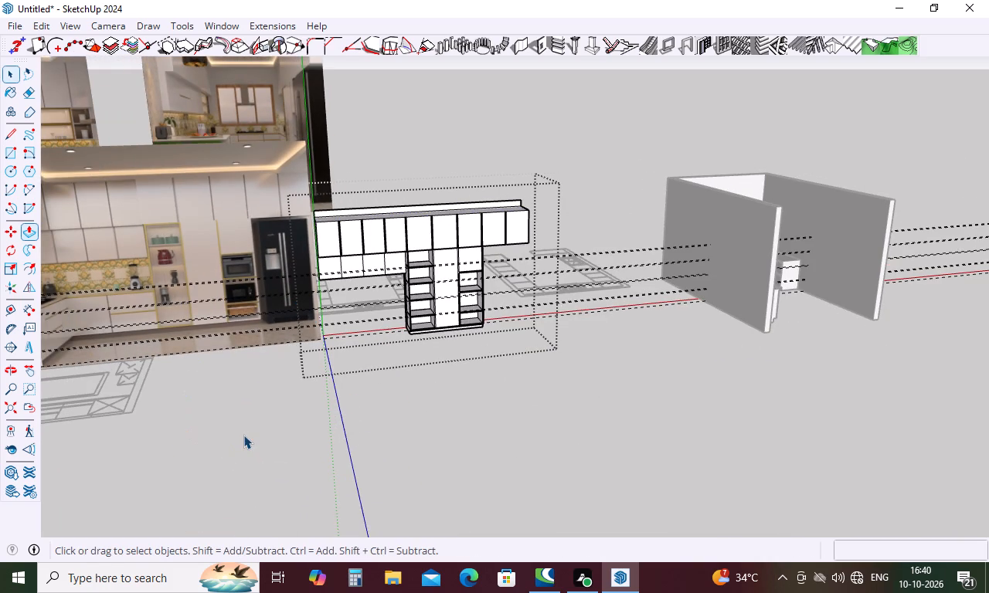
click(243, 435)
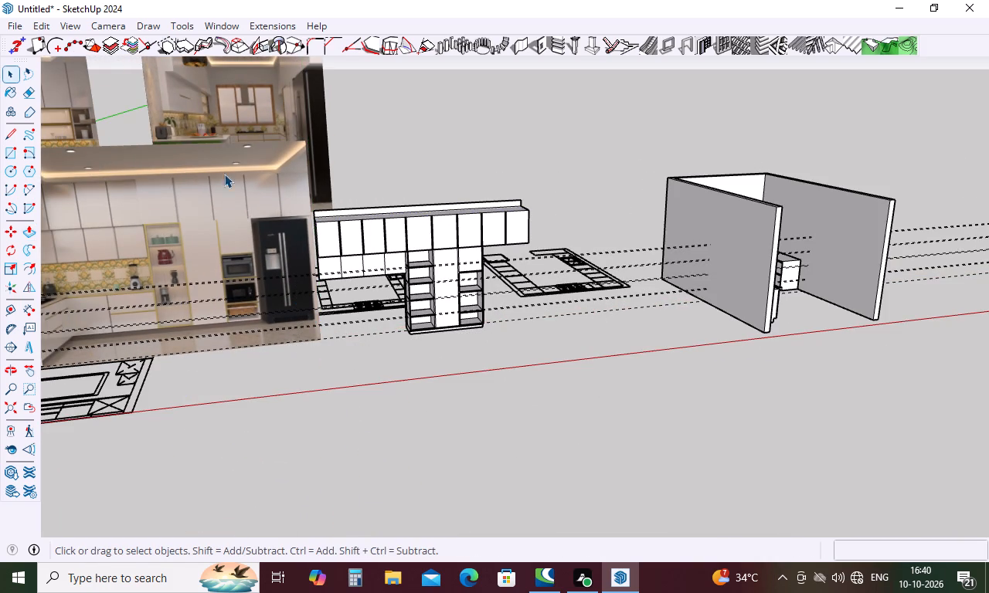
click(46, 22)
click(118, 180)
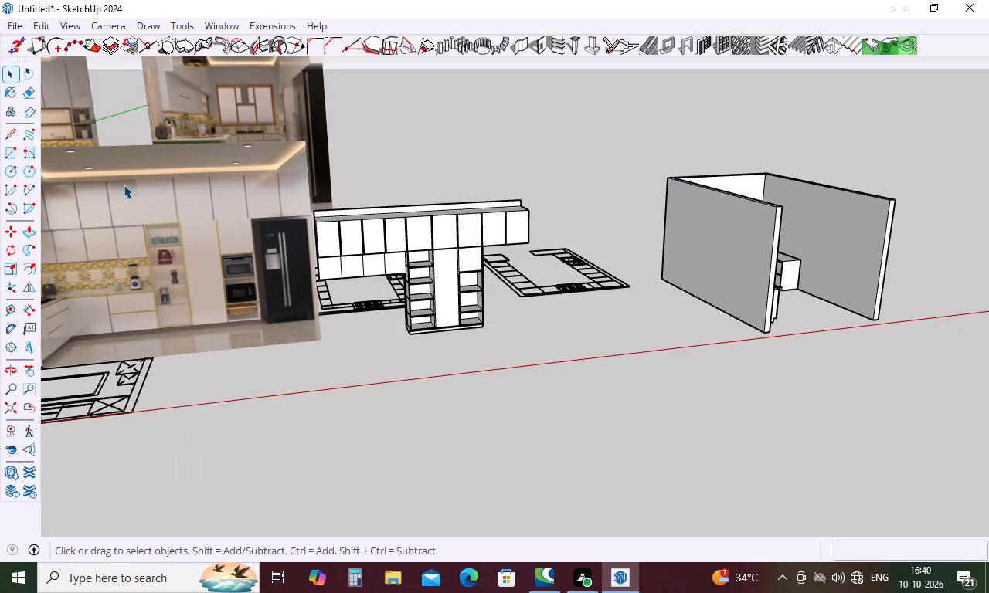
Examine the cabinet unit's doors and open shelves from several angles beside the kitchen reference image.
middle_drag(369, 303, 229, 245)
scroll(358, 265, up, 6)
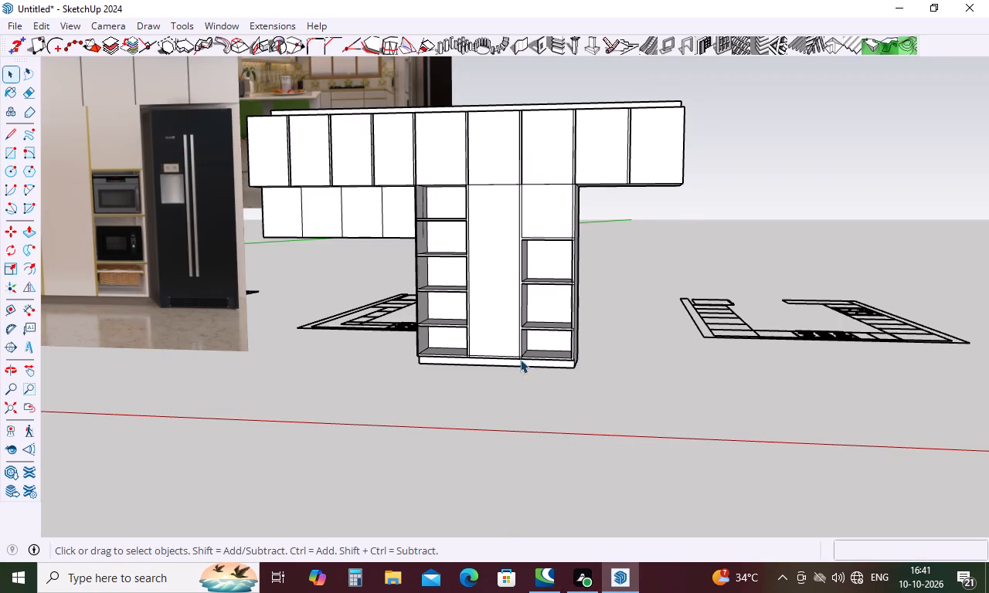
scroll(514, 367, down, 1)
middle_drag(510, 369, 634, 386)
scroll(634, 386, up, 4)
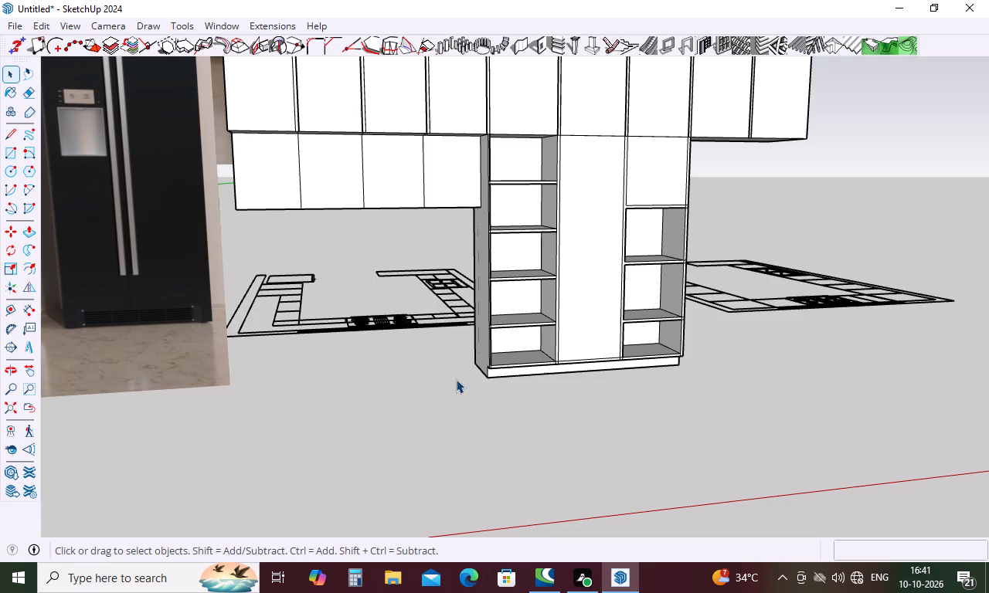
scroll(456, 379, down, 8)
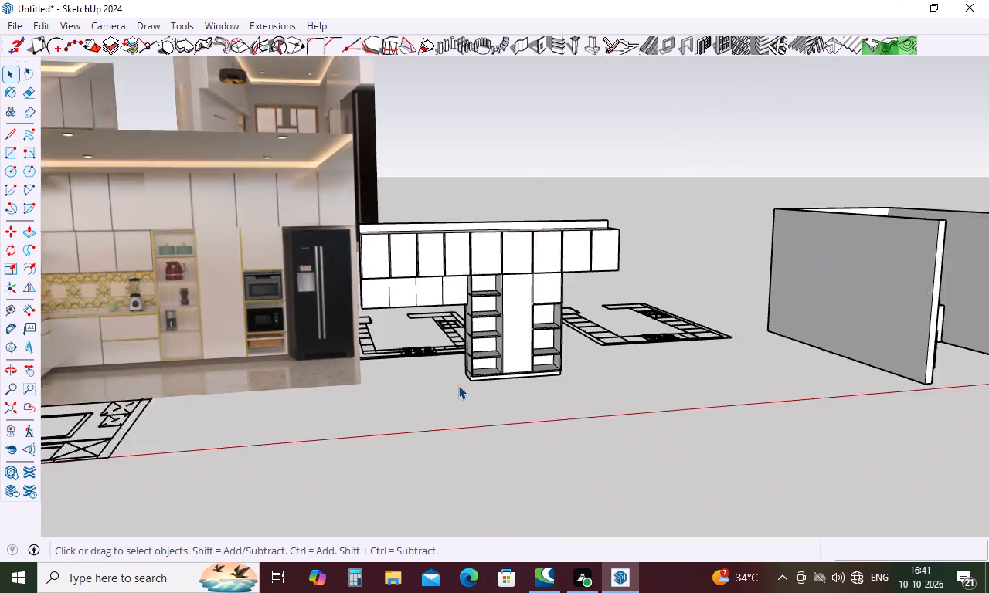
scroll(458, 385, down, 3)
middle_drag(464, 397, 338, 394)
scroll(382, 283, up, 6)
middle_drag(396, 341, 460, 290)
scroll(459, 288, up, 5)
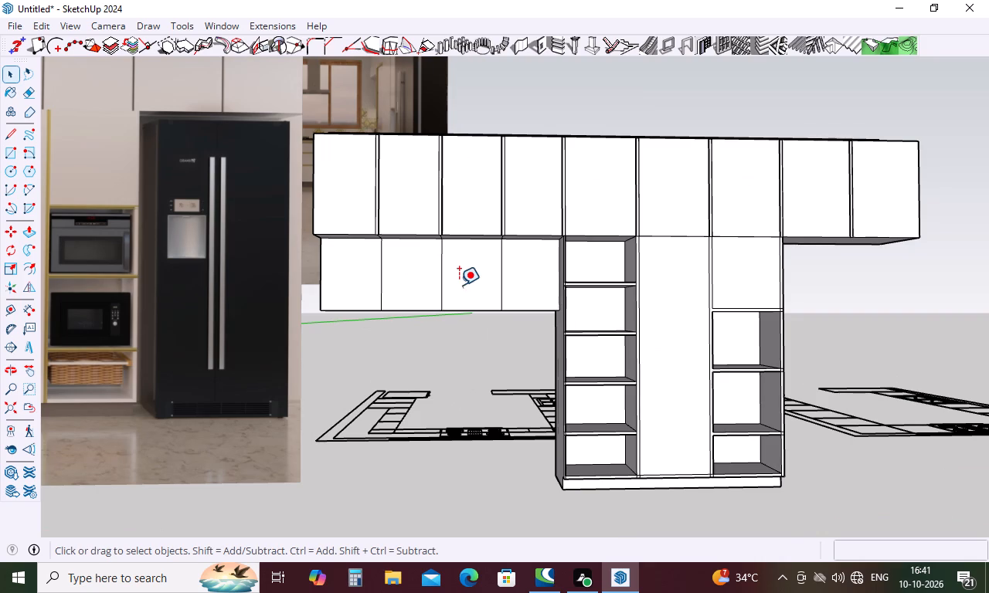
Open the cabinet group and place vertical guides .5" on each side of the first door seam in the short wall-cabinet row.
key(t)
scroll(395, 290, up, 6)
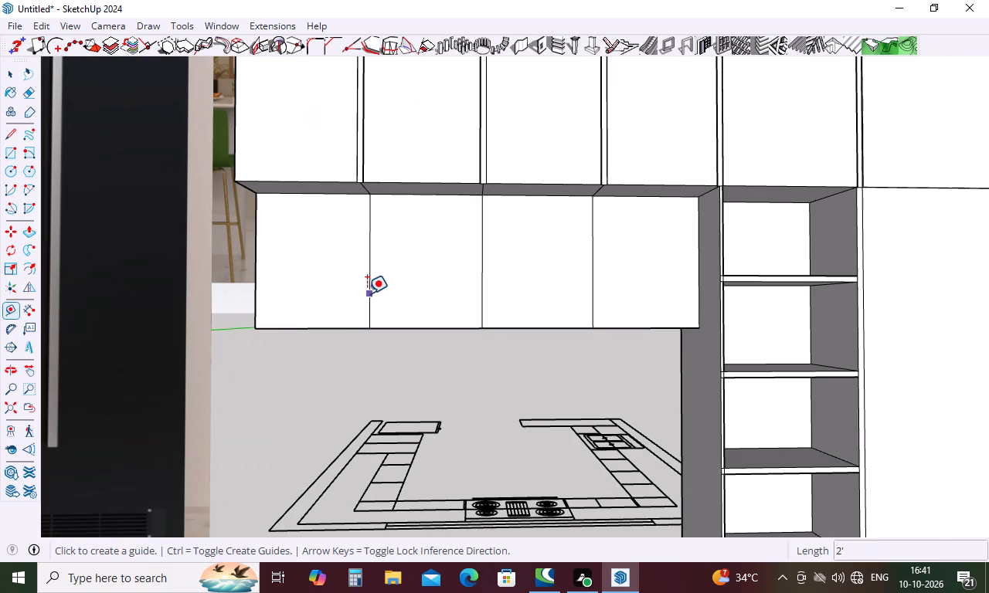
key(space)
double_click(366, 293)
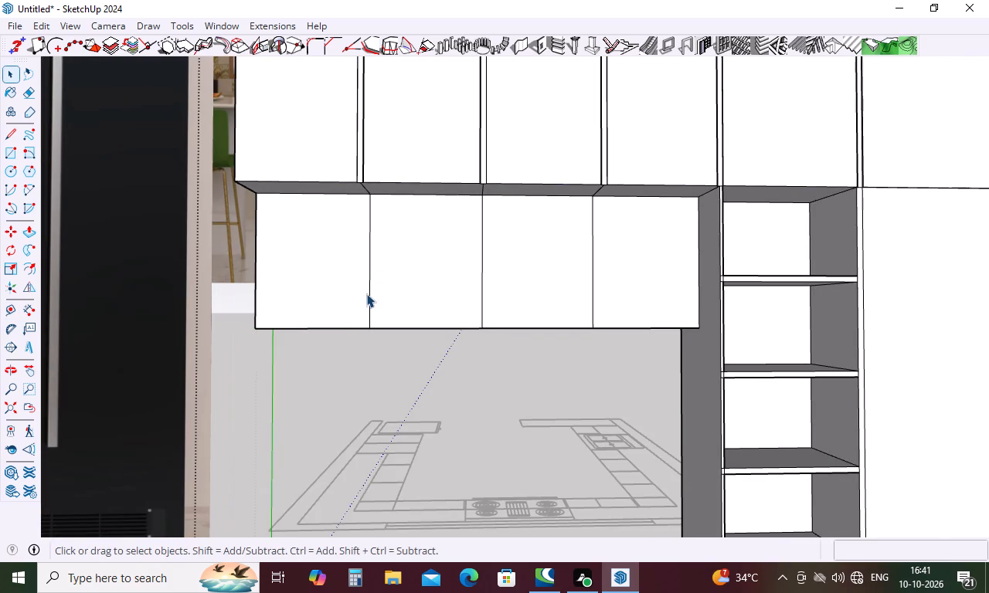
key(t)
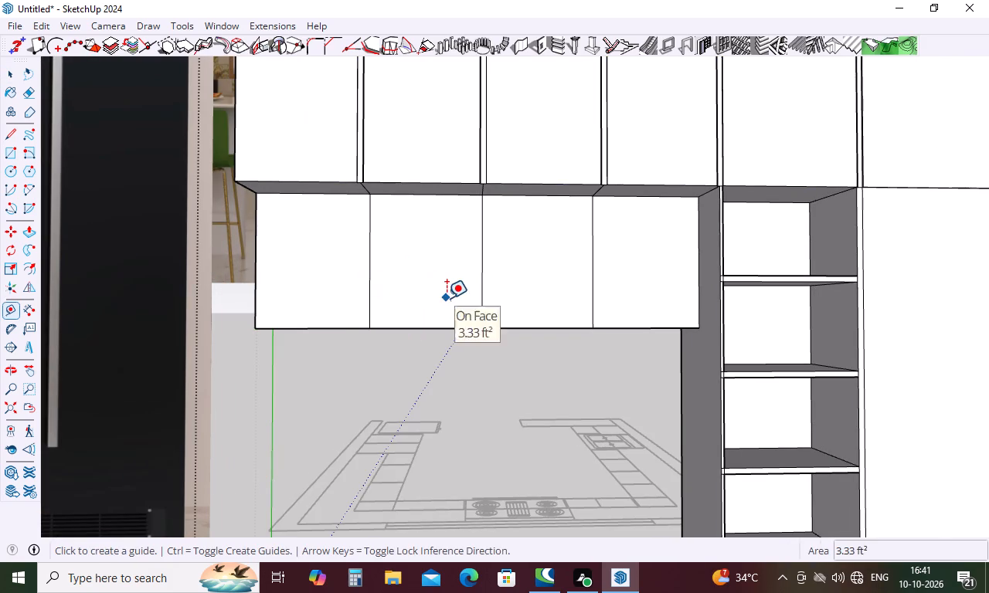
scroll(356, 161, up, 6)
click(379, 273)
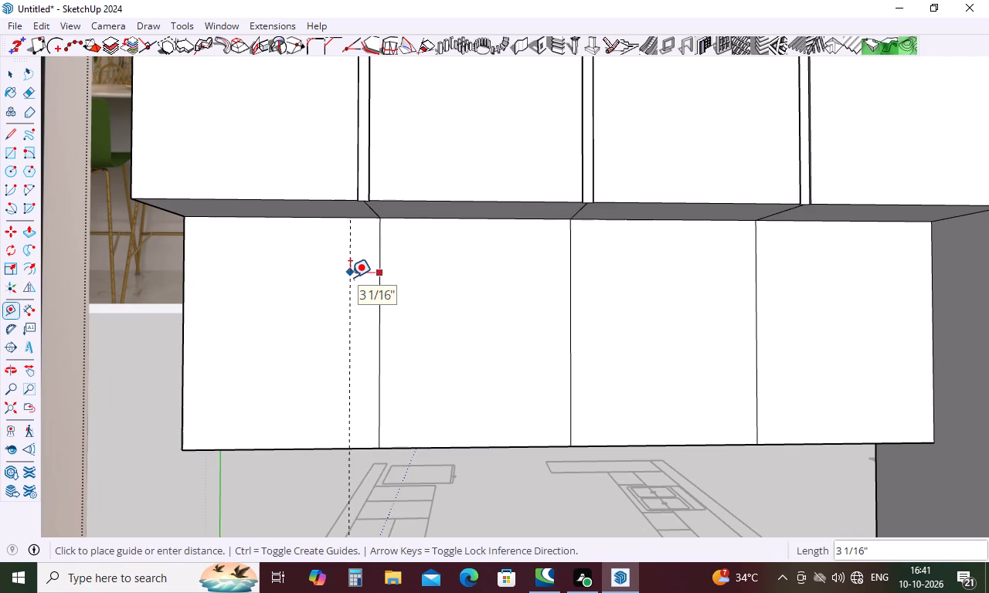
key(period)
key(5)
key(Return)
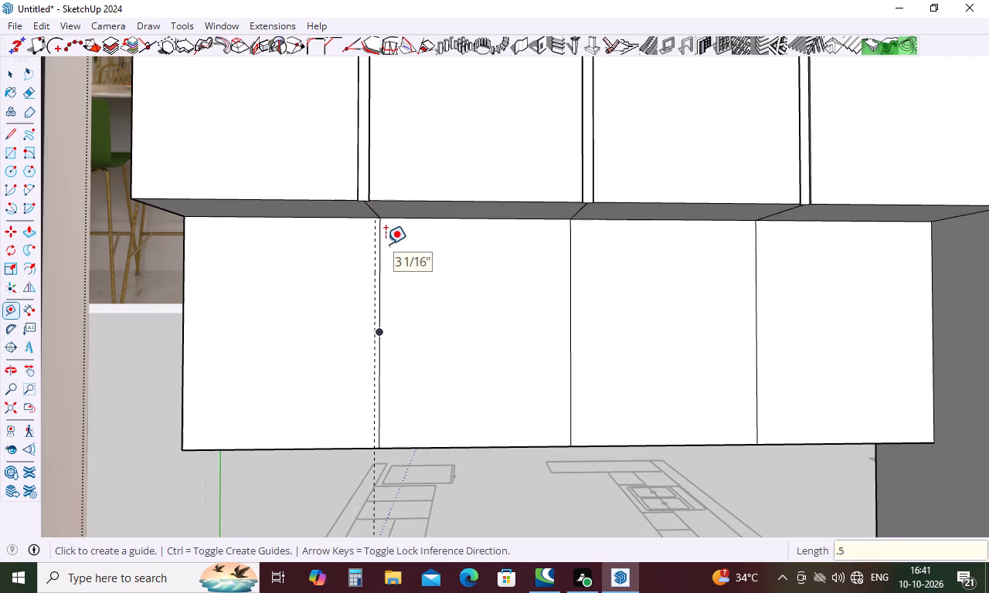
click(378, 242)
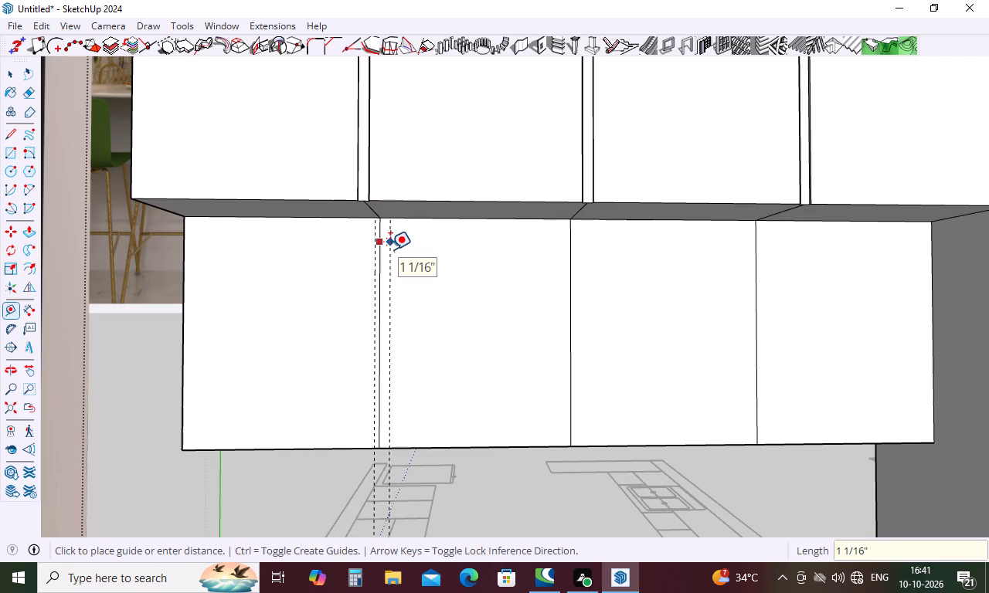
key(period)
key(5)
key(Return)
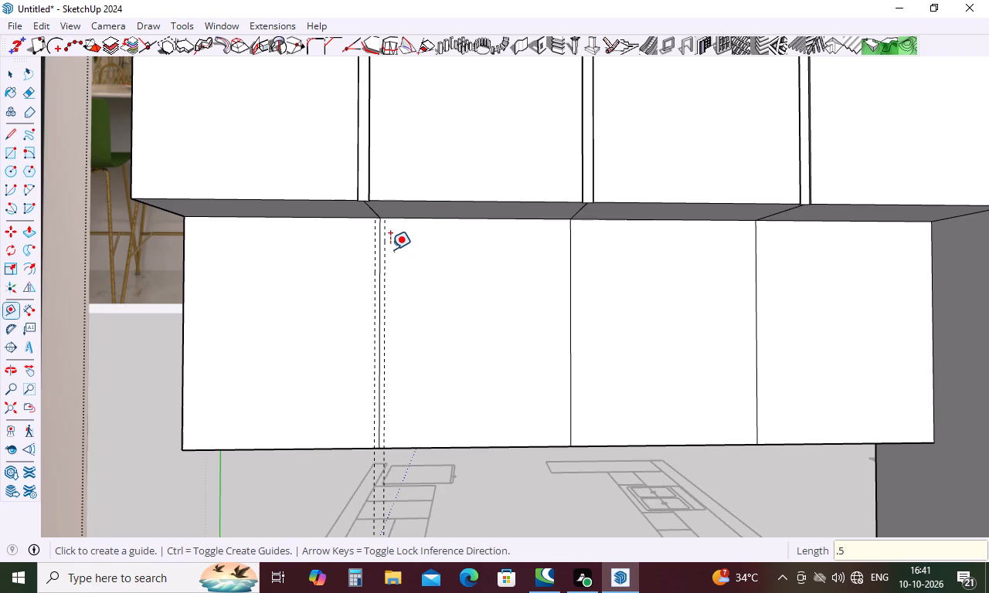
Place vertical guides .5" on each side of the middle door seam in the short wall-cabinet row.
click(568, 290)
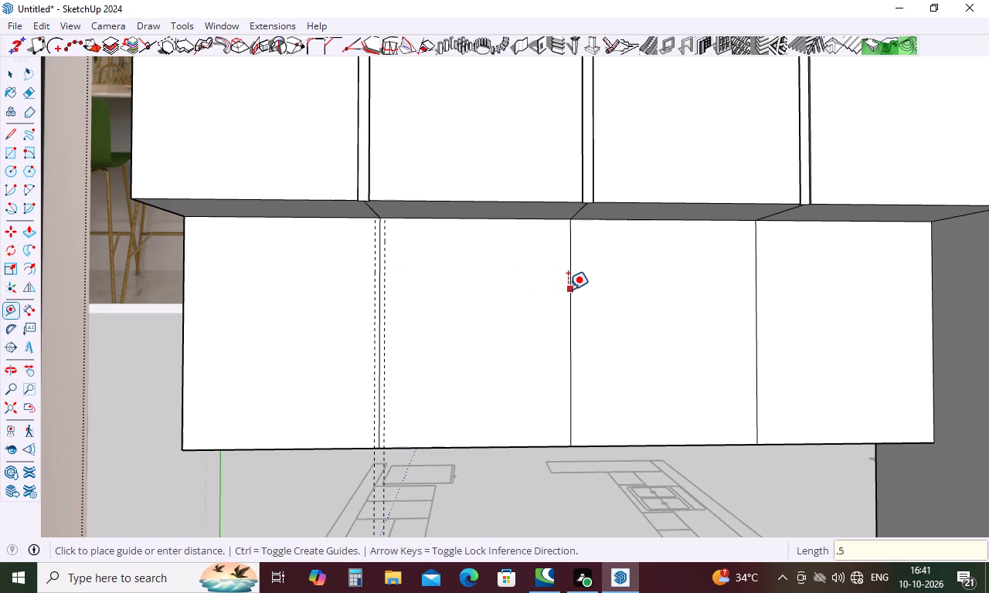
text(.5)
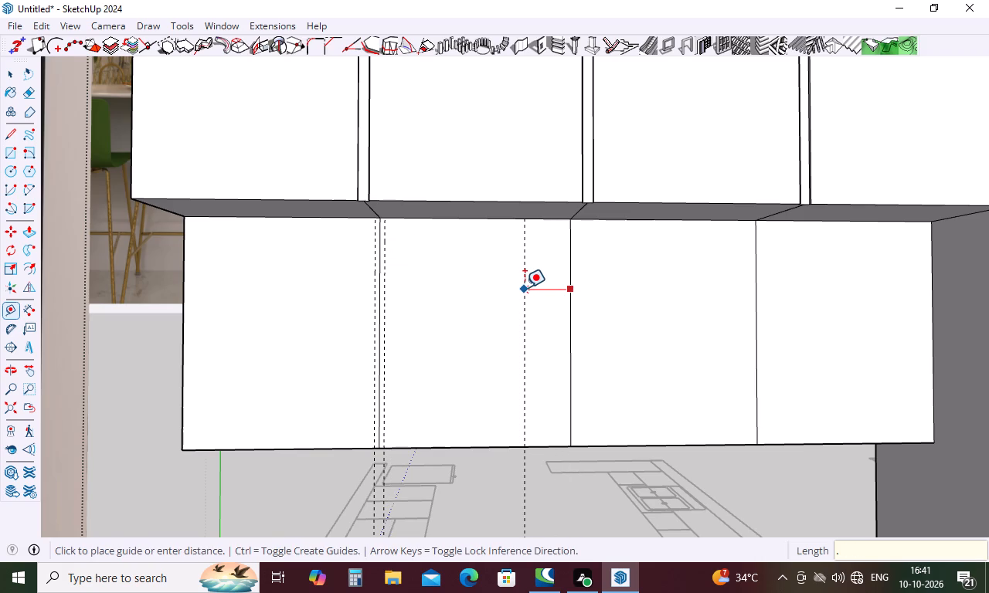
key(Return)
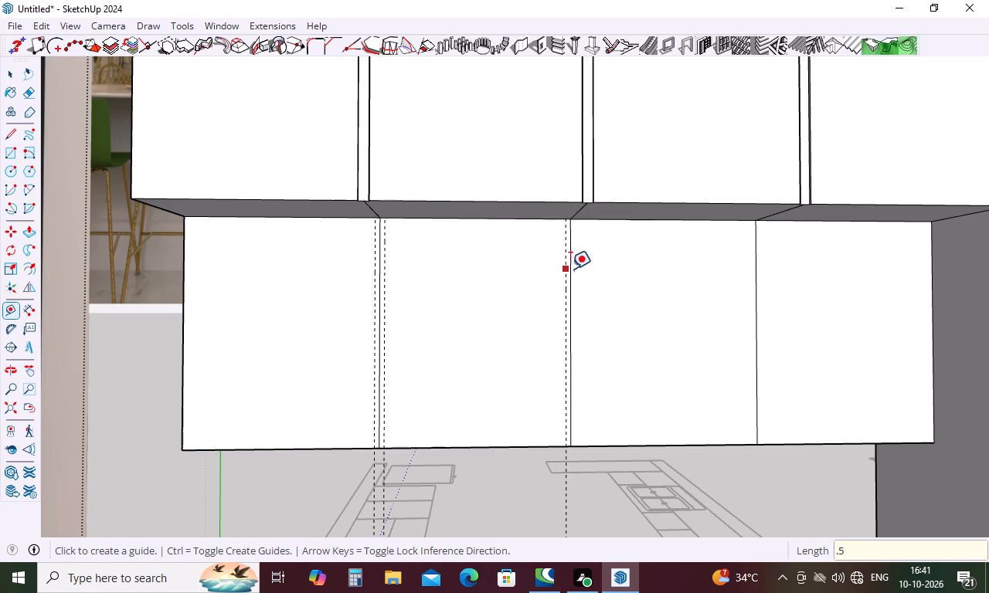
click(573, 264)
text(.5)
key(Return)
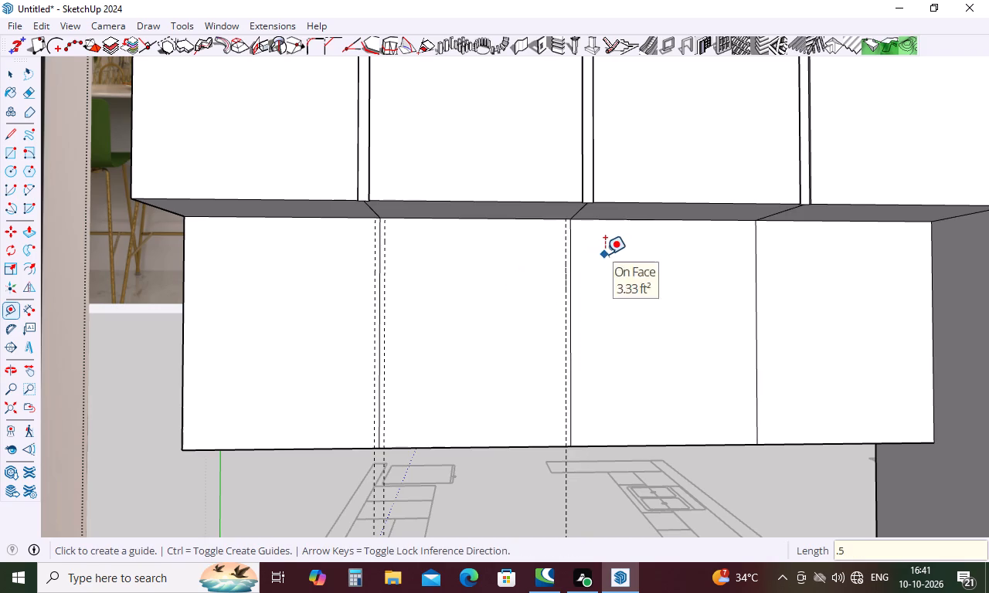
click(572, 294)
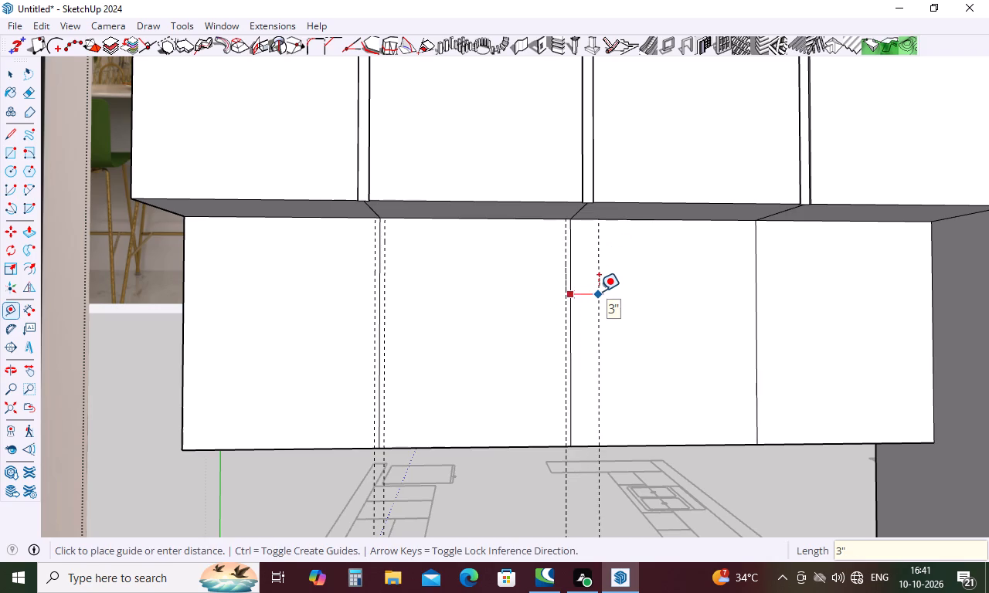
text(.5)
key(Return)
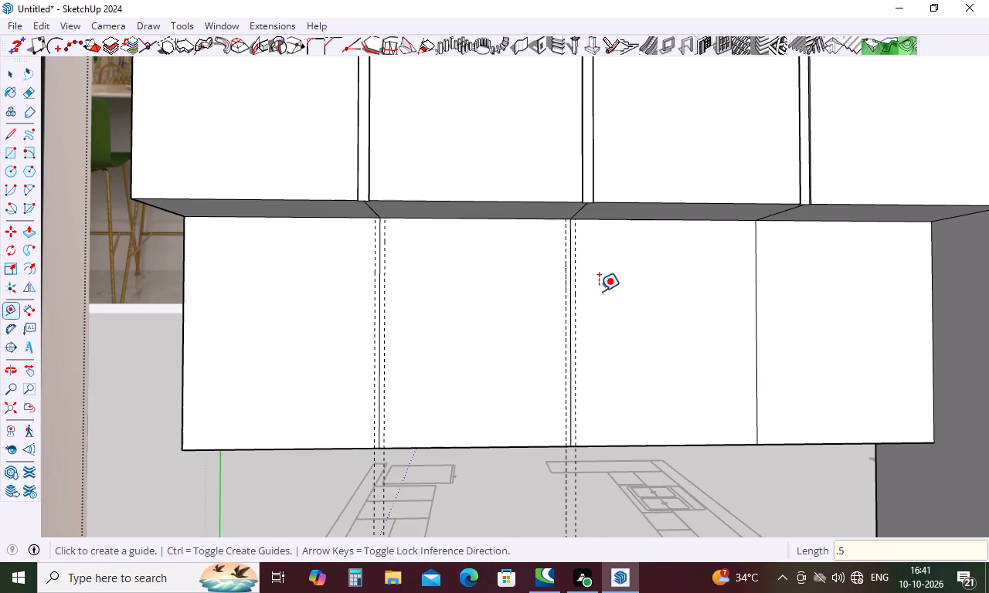
Place vertical guides .5" on each side of the last door seam, nearest the open shelf column, in the short wall-cabinet row.
click(753, 267)
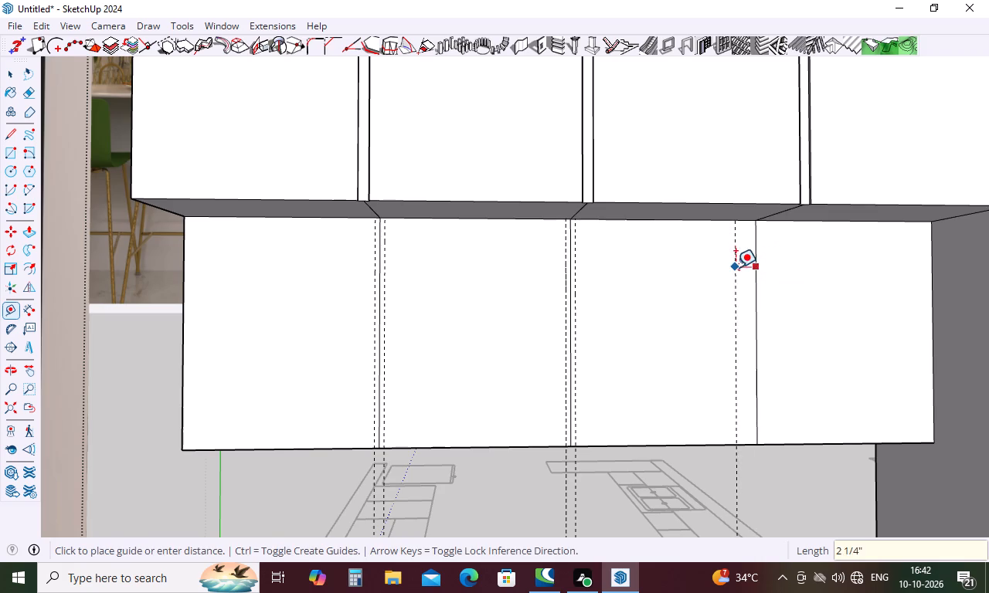
text(.5)
key(Return)
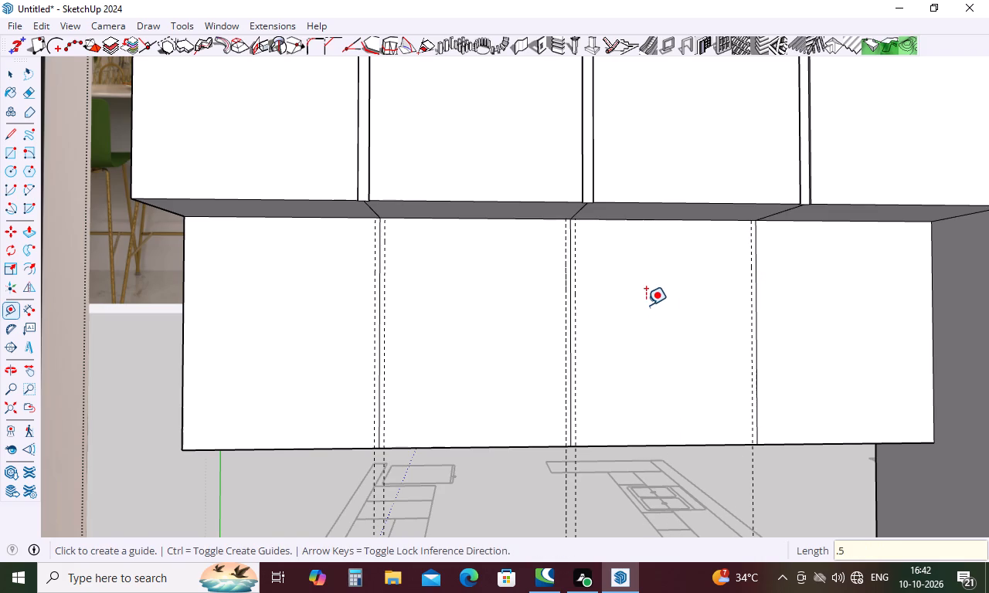
click(758, 307)
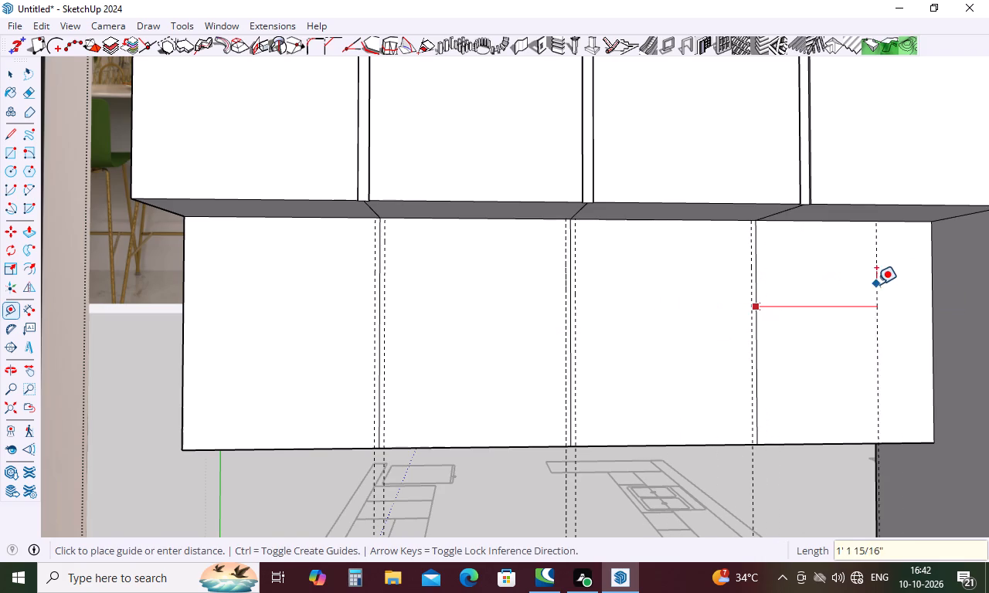
text(.5)
key(Return)
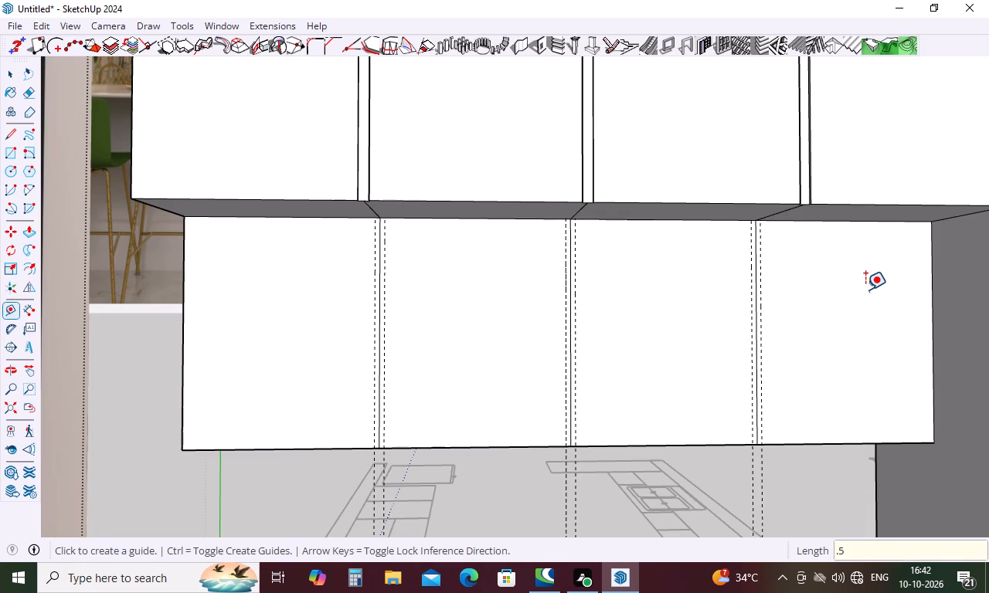
key(space)
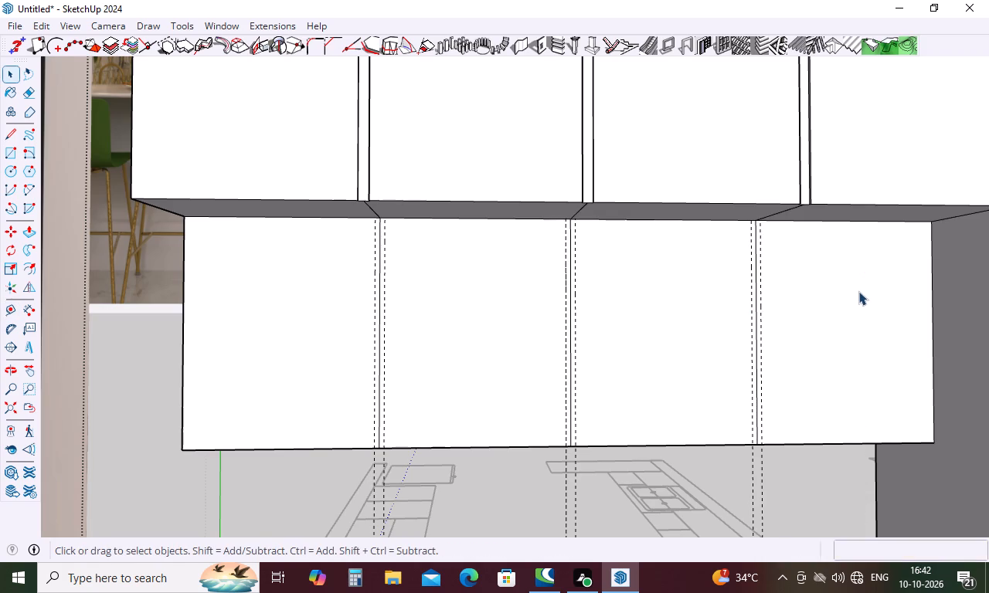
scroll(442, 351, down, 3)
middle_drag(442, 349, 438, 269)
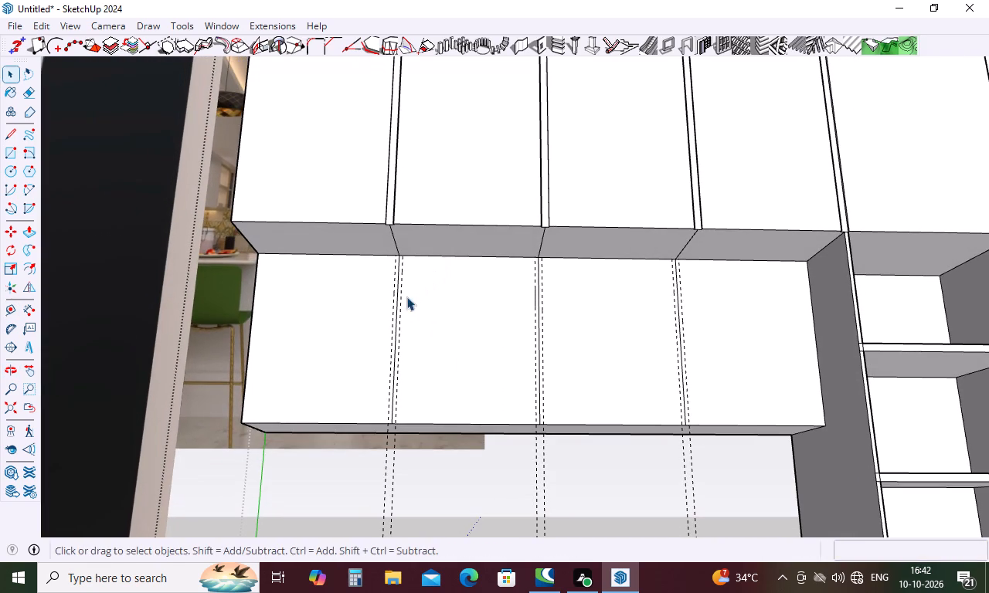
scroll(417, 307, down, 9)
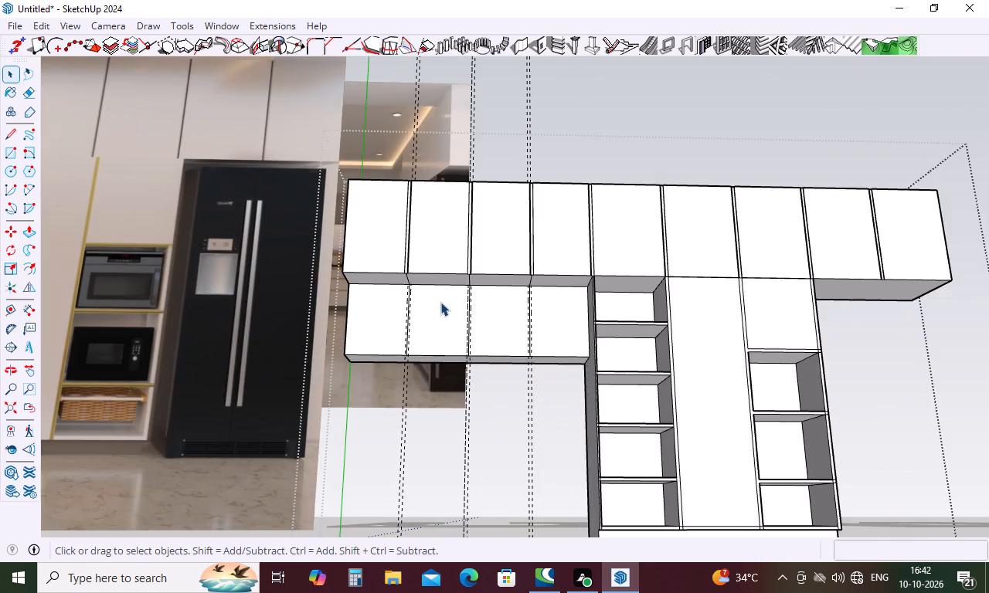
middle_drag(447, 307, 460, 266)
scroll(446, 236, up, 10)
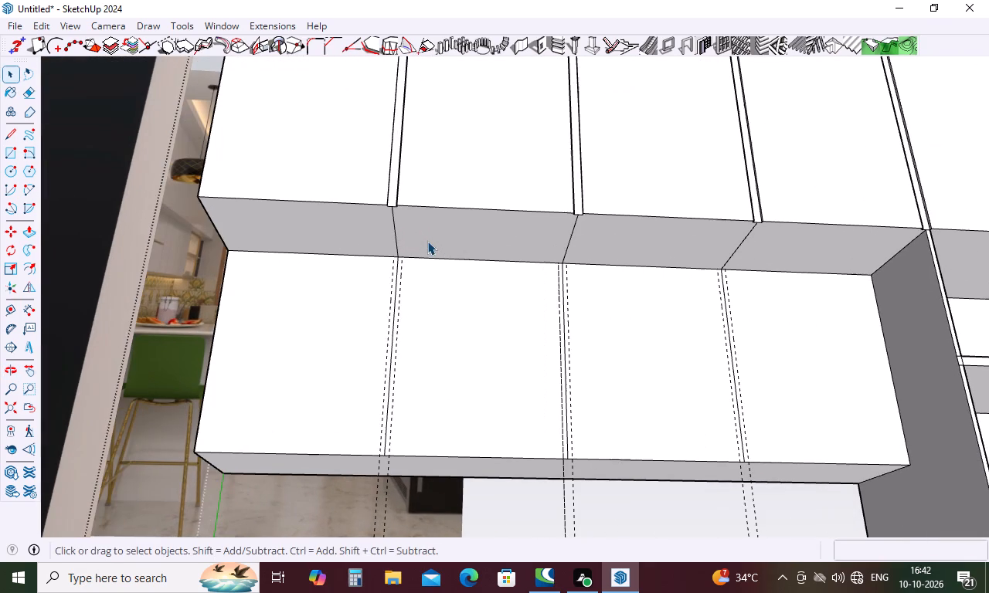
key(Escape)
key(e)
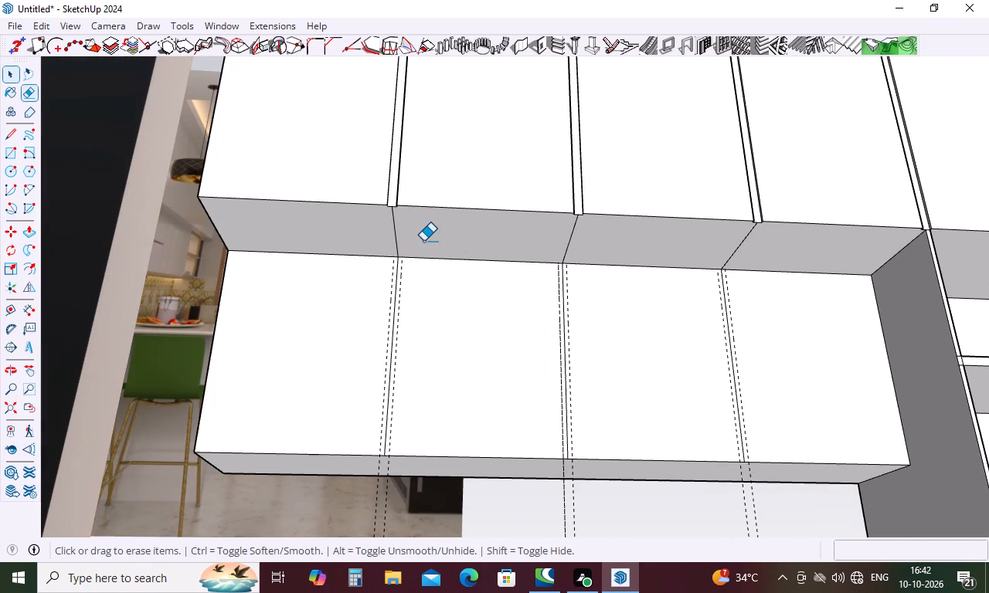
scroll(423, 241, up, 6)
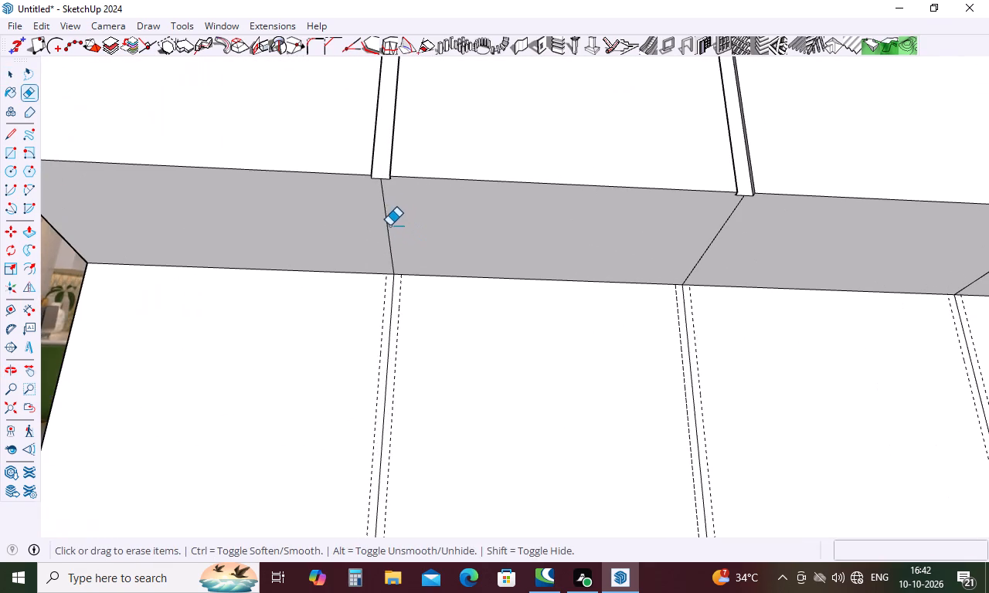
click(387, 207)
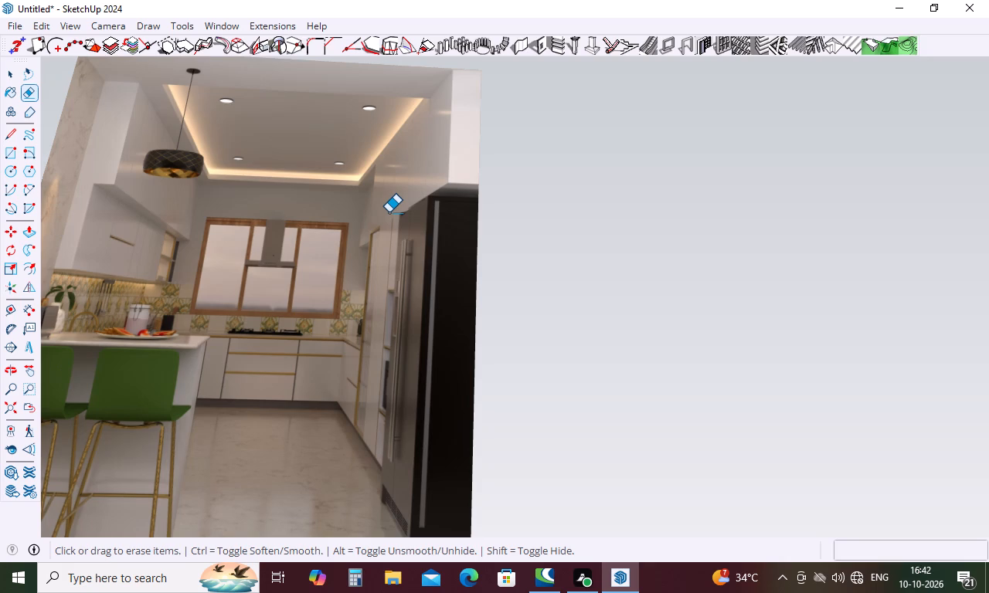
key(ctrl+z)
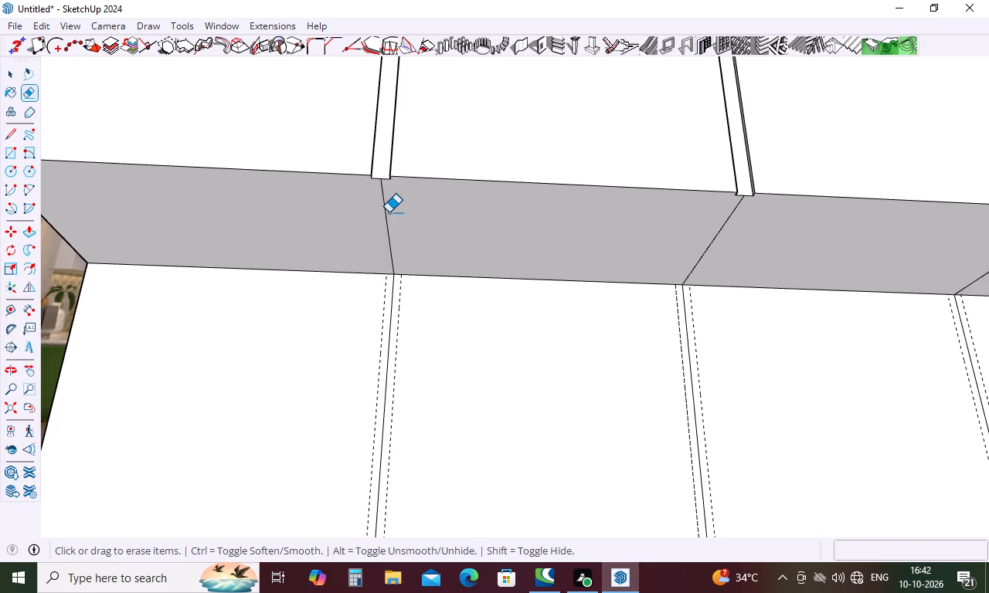
Reopen the cabinet group and erase the three division lines on the tall upper row's underside, directly above the short wall-cabinet row.
scroll(383, 222, down, 12)
middle_drag(389, 232, 369, 307)
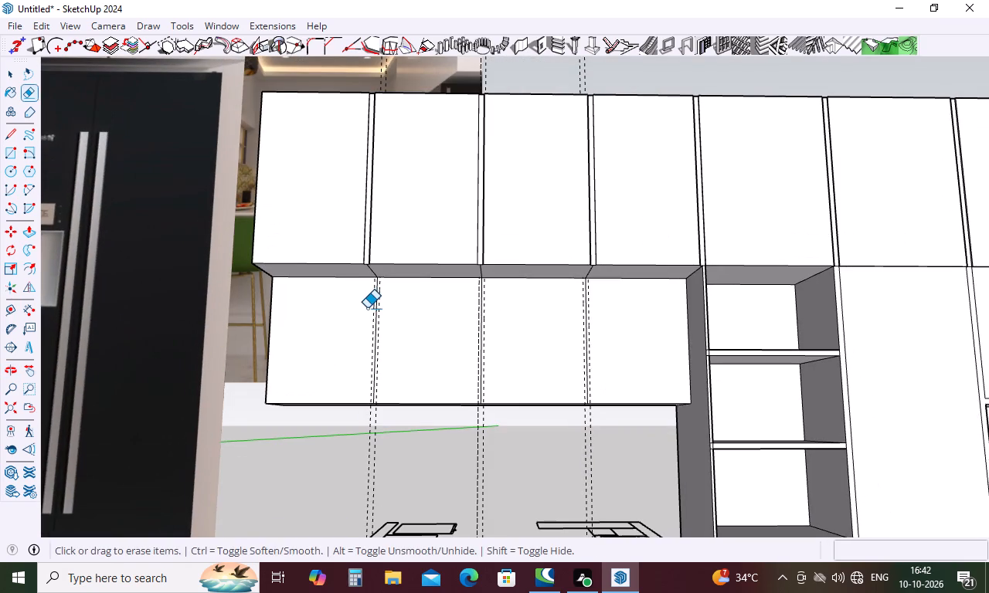
key(space)
double_click(367, 308)
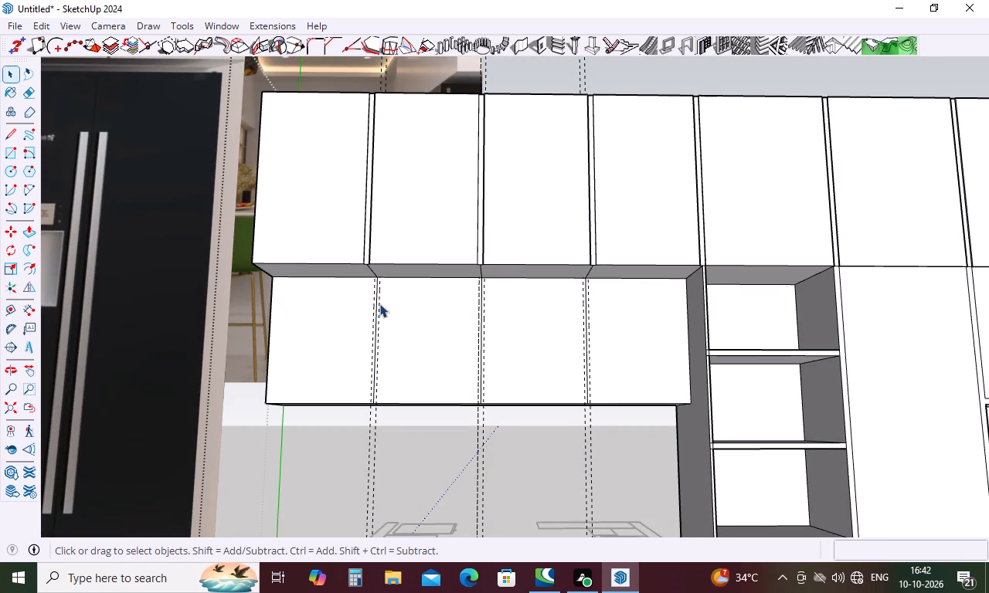
middle_drag(389, 298, 420, 209)
scroll(411, 221, up, 5)
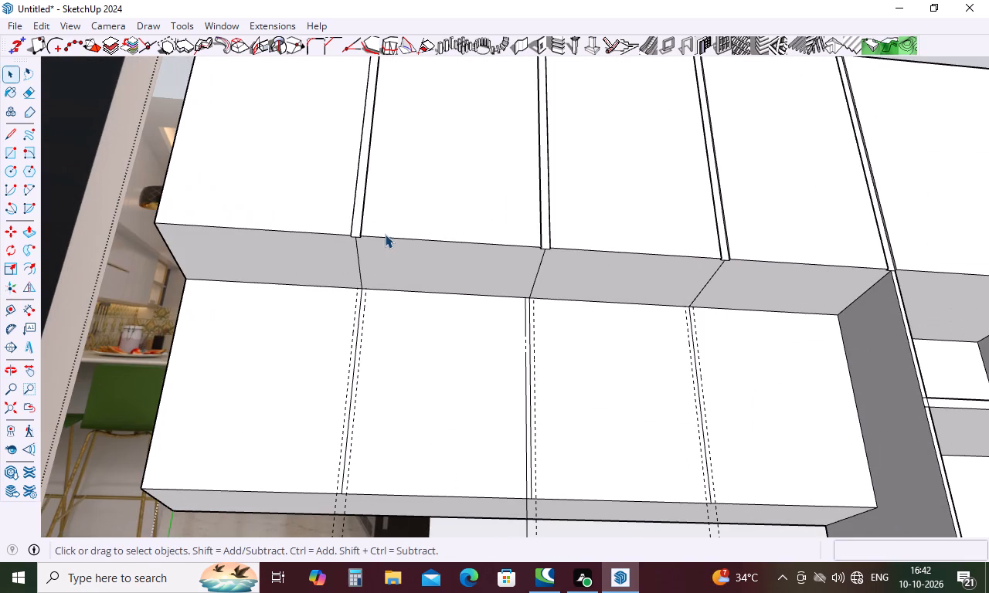
key(e)
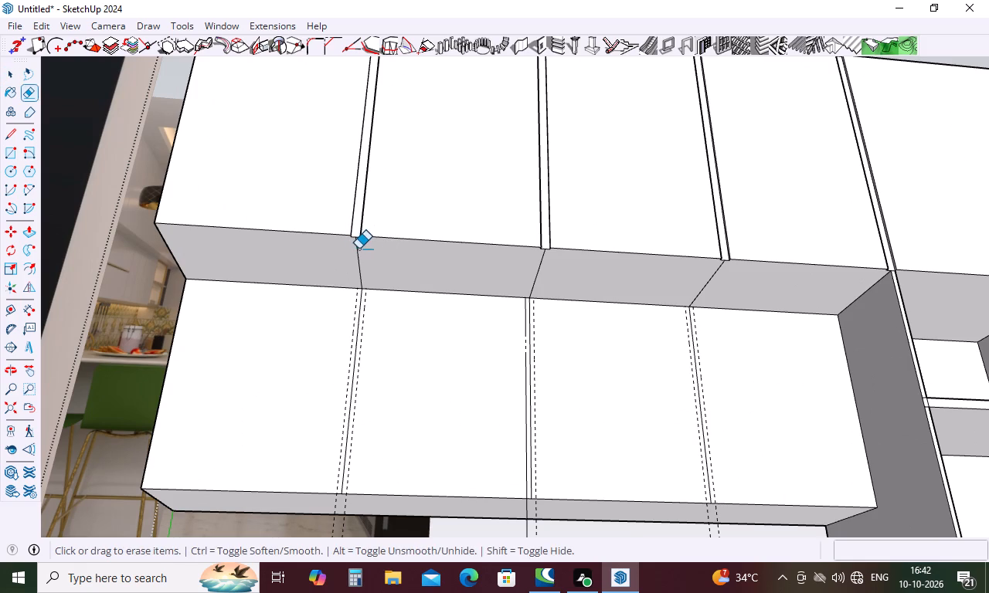
click(359, 249)
drag(544, 273, 528, 274)
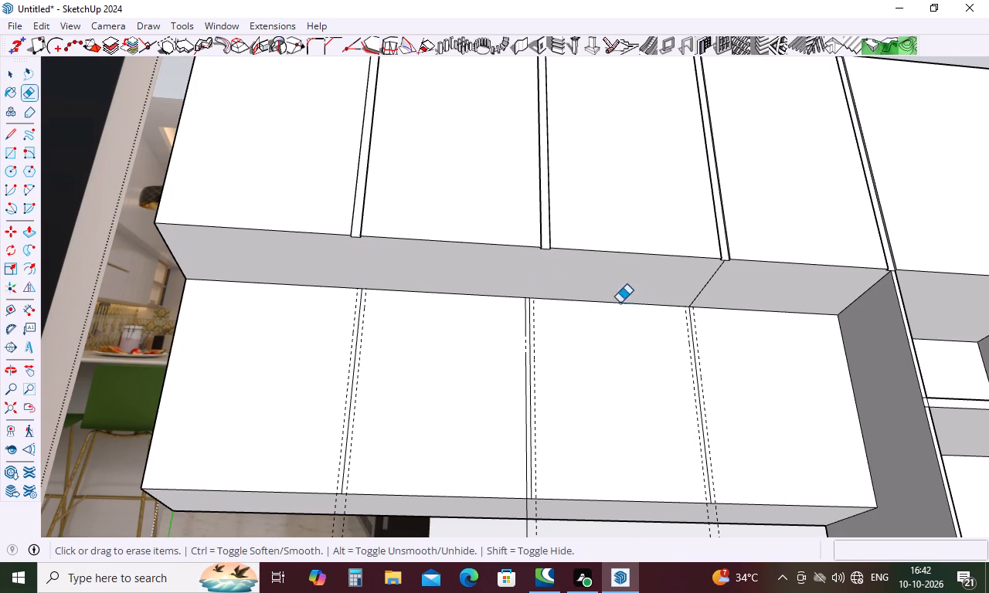
drag(709, 283, 675, 281)
Draw a 2' line over the full door height along the first seam's guide farther from the open shelves.
scroll(200, 291, down, 15)
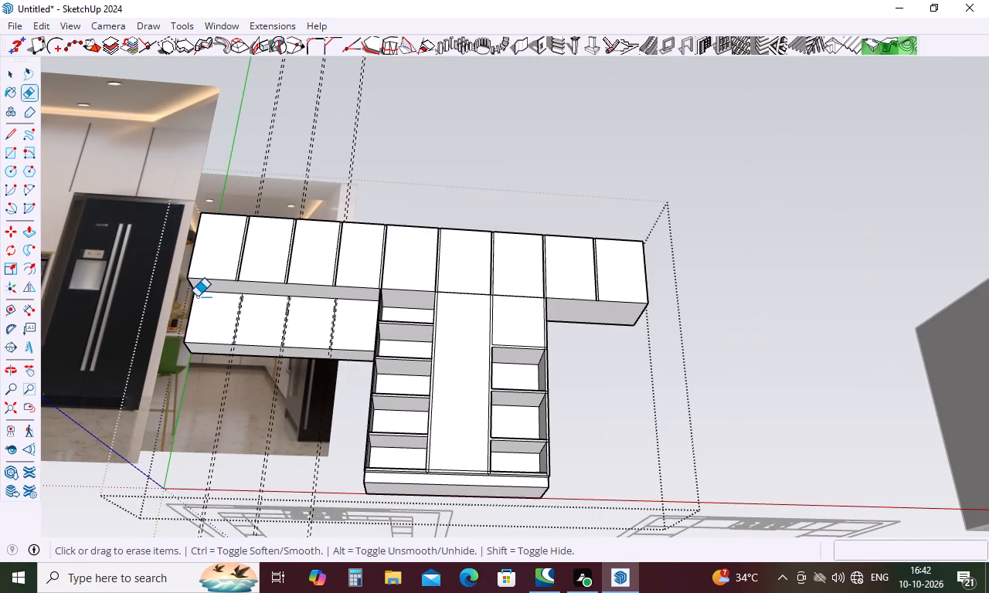
middle_drag(213, 333, 339, 373)
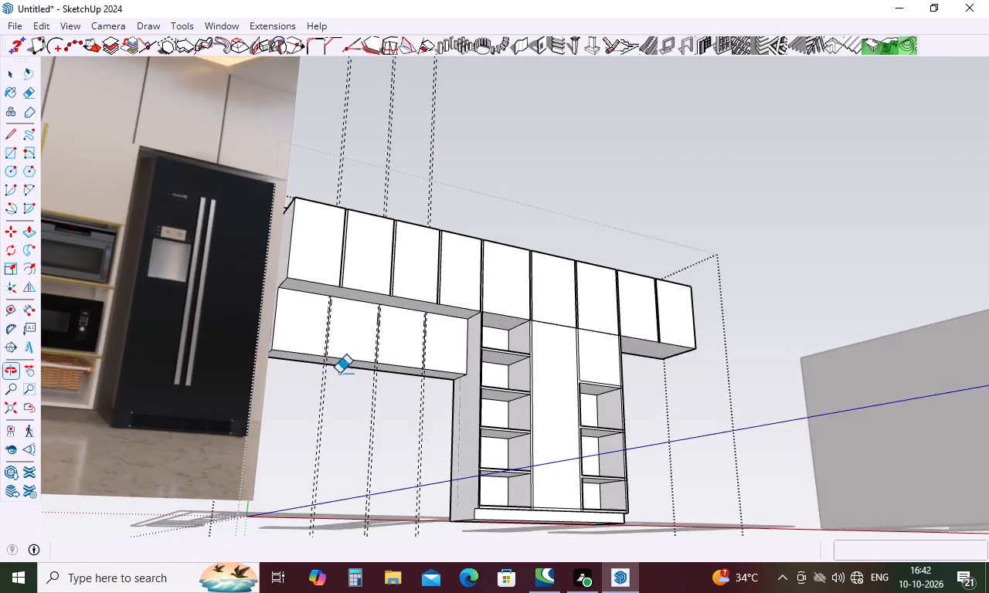
scroll(323, 283, up, 4)
middle_drag(325, 304, 306, 364)
scroll(309, 427, up, 9)
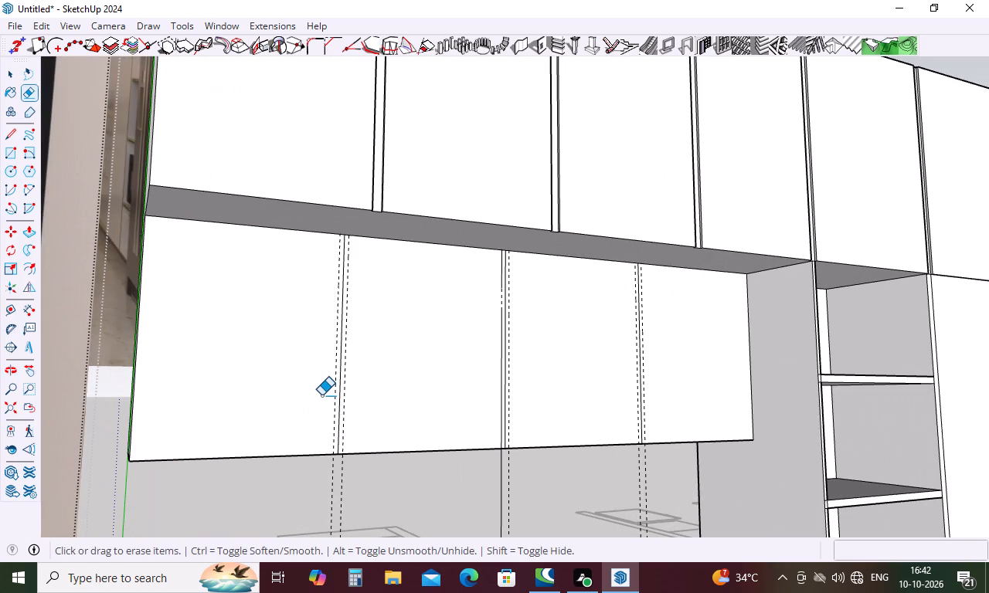
key(Escape)
key(l)
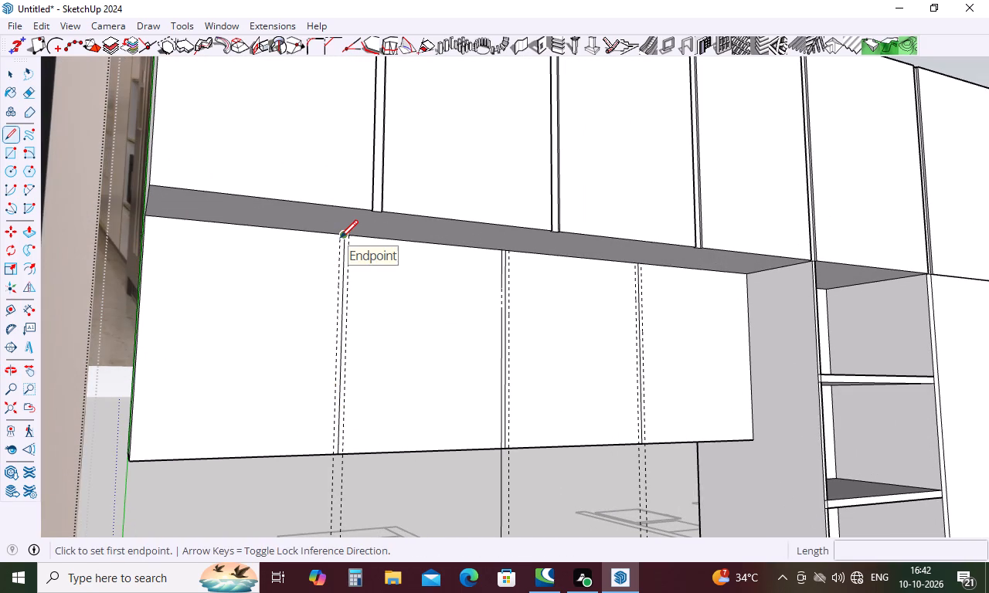
scroll(340, 238, up, 9)
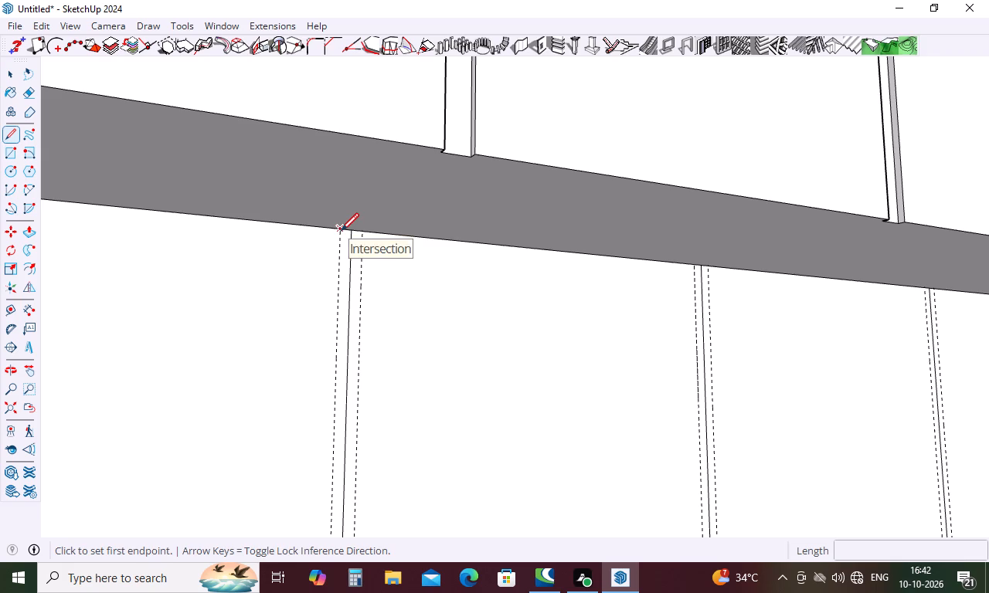
click(341, 231)
scroll(334, 237, down, 17)
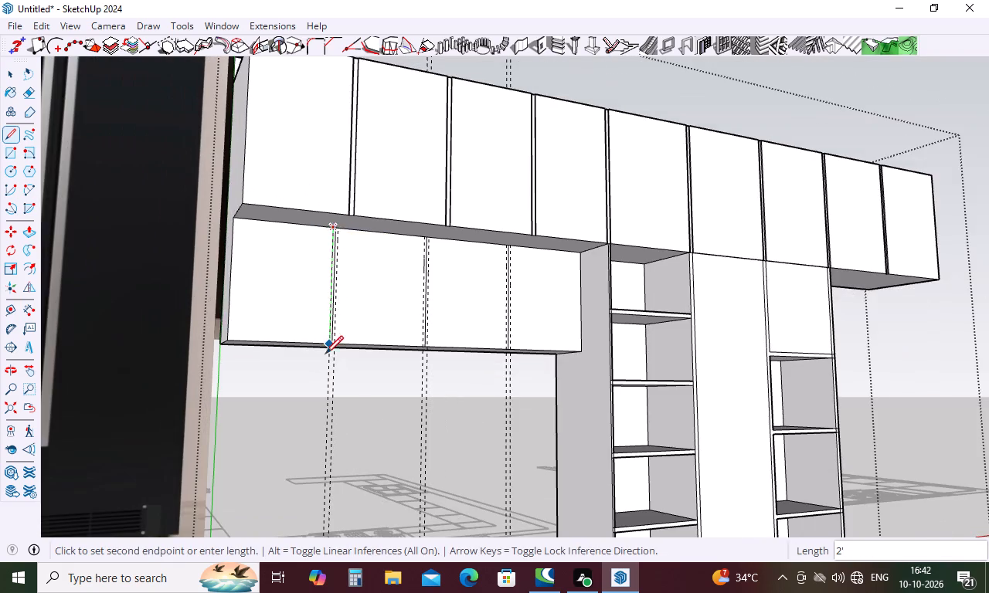
scroll(325, 354, up, 20)
scroll(325, 354, up, 1)
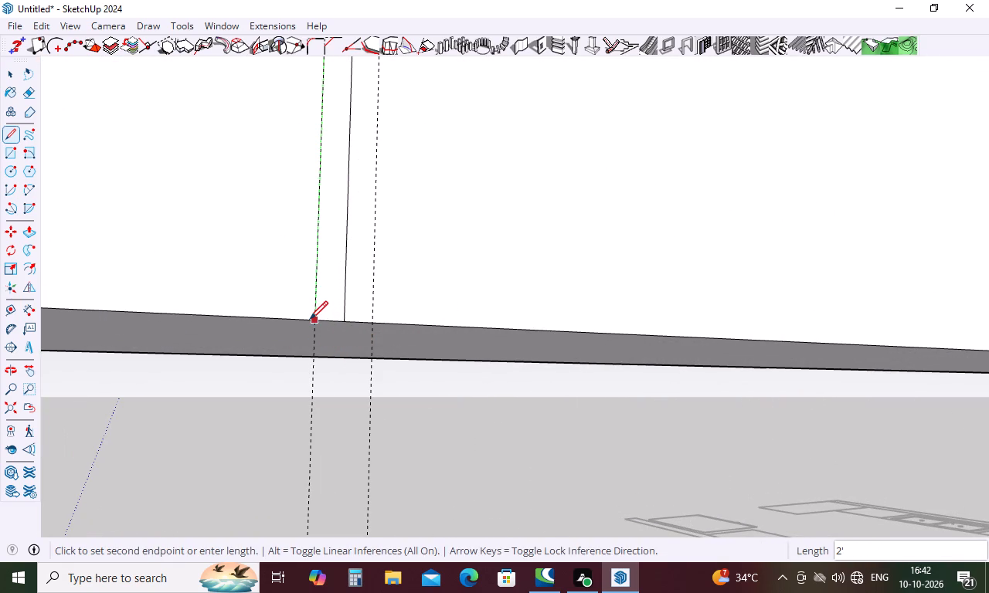
click(310, 319)
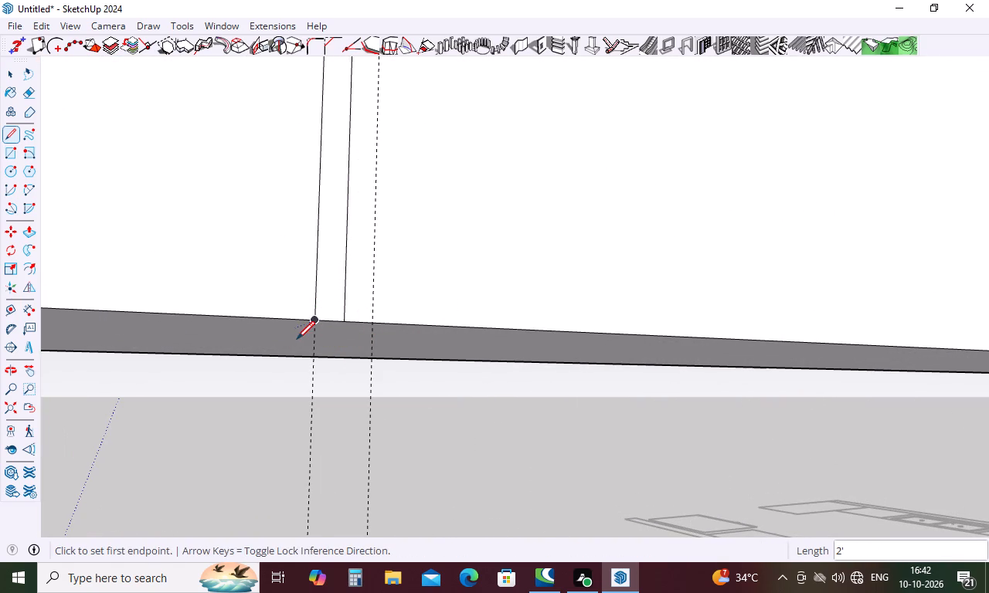
key(space)
Draw a 2' line over the full door height along the first seam's other guide, nearer the open shelves.
text(l)
click(369, 327)
scroll(352, 404, down, 6)
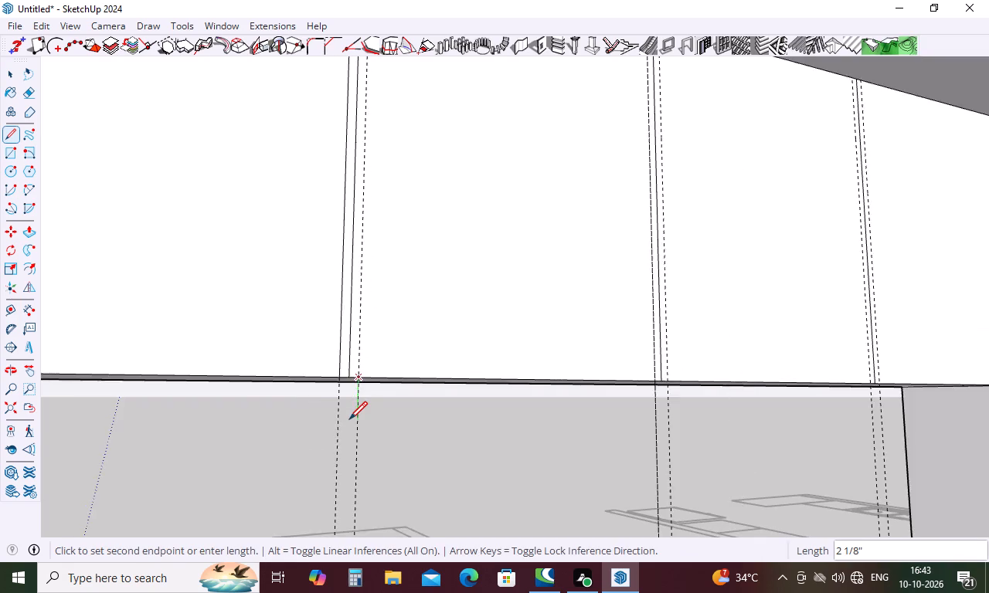
scroll(349, 419, down, 4)
scroll(362, 125, up, 4)
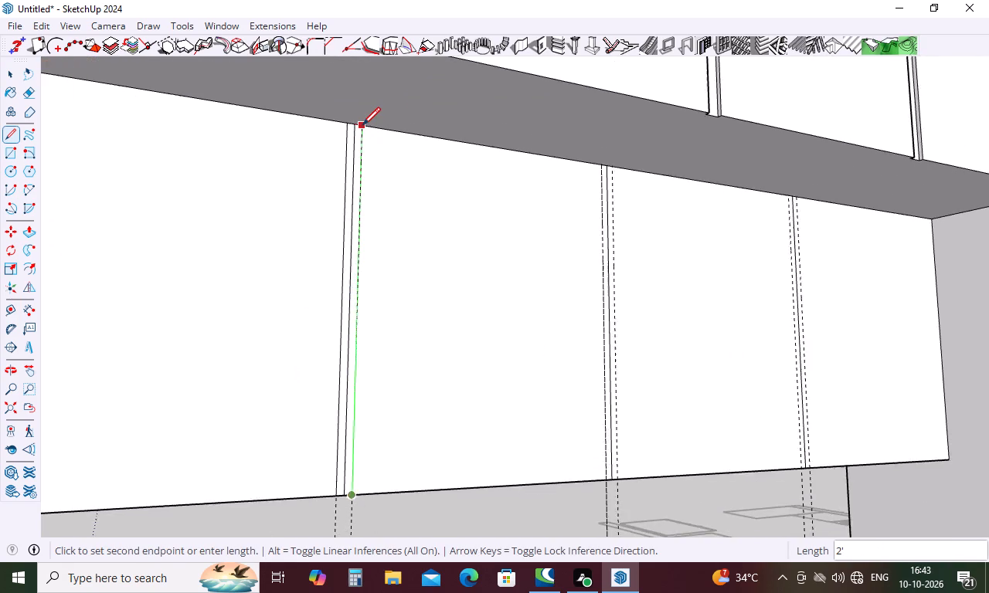
scroll(362, 125, up, 13)
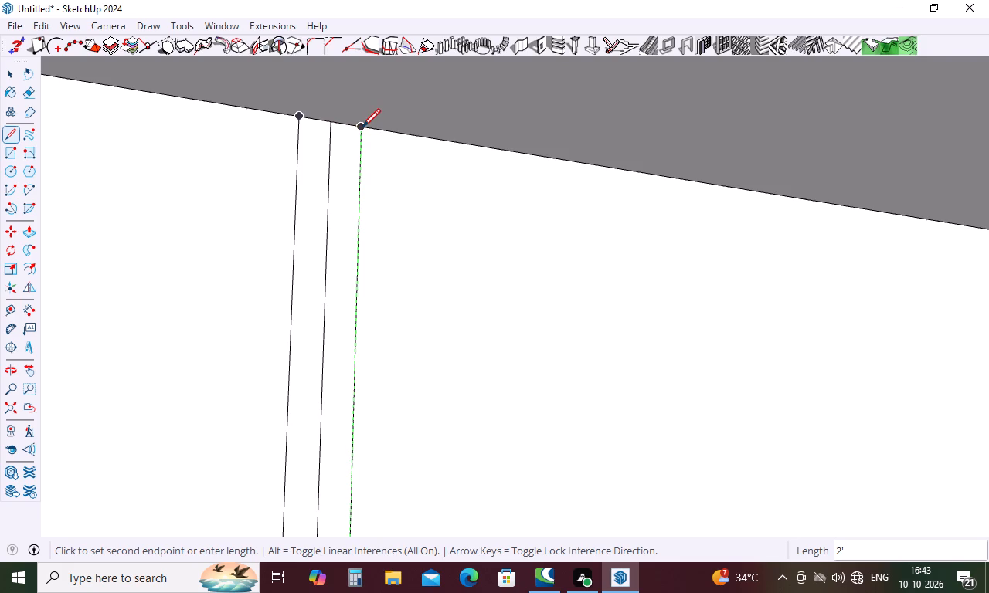
click(365, 126)
Draw a 2' line over the full door height along the middle seam's guide farther from the open shelves.
scroll(154, 197, down, 10)
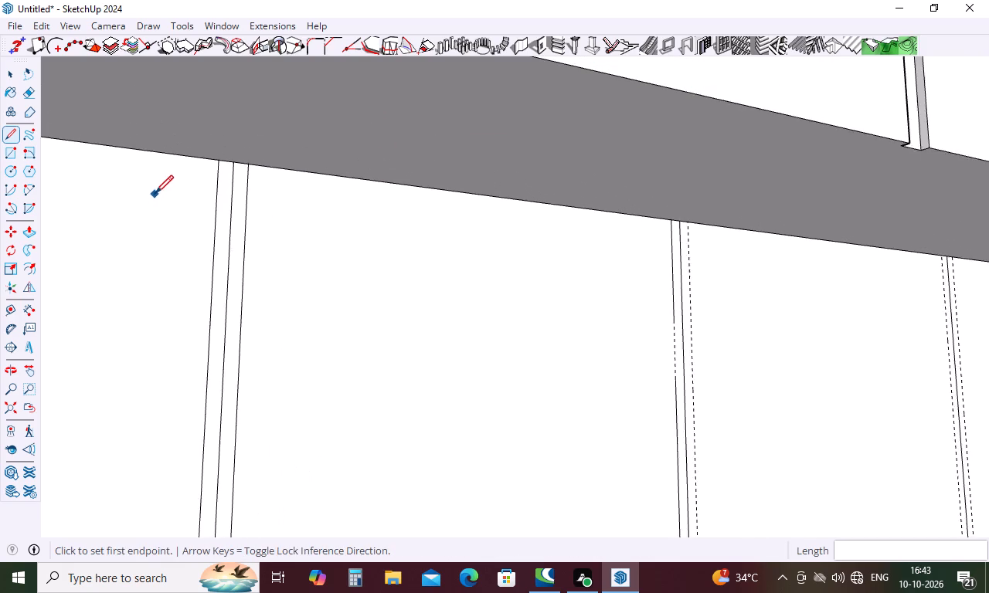
scroll(175, 183, down, 5)
scroll(282, 183, down, 10)
scroll(409, 351, up, 5)
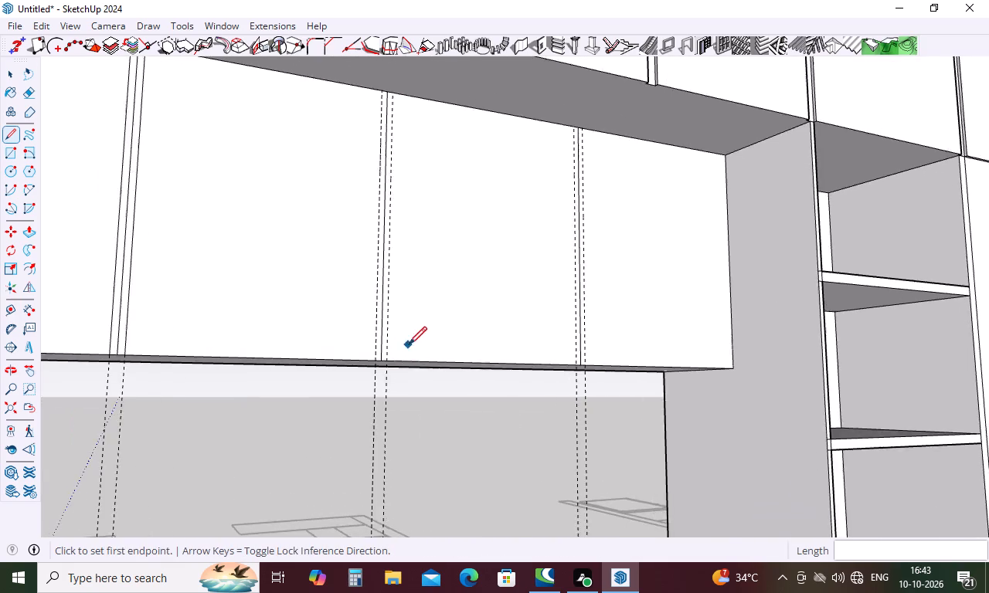
scroll(398, 330, up, 6)
click(358, 390)
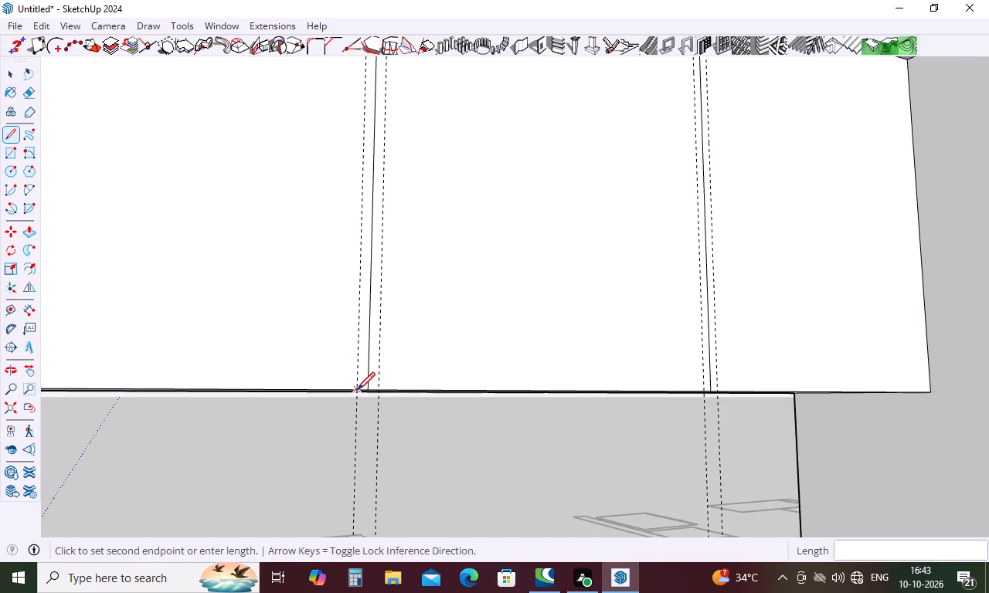
scroll(309, 422, down, 5)
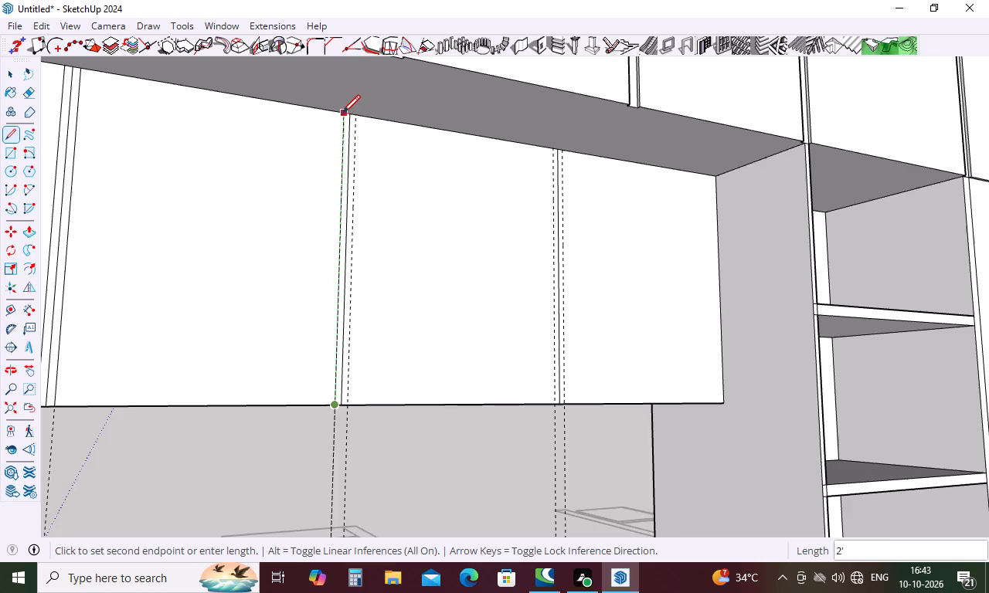
scroll(342, 110, up, 15)
click(345, 144)
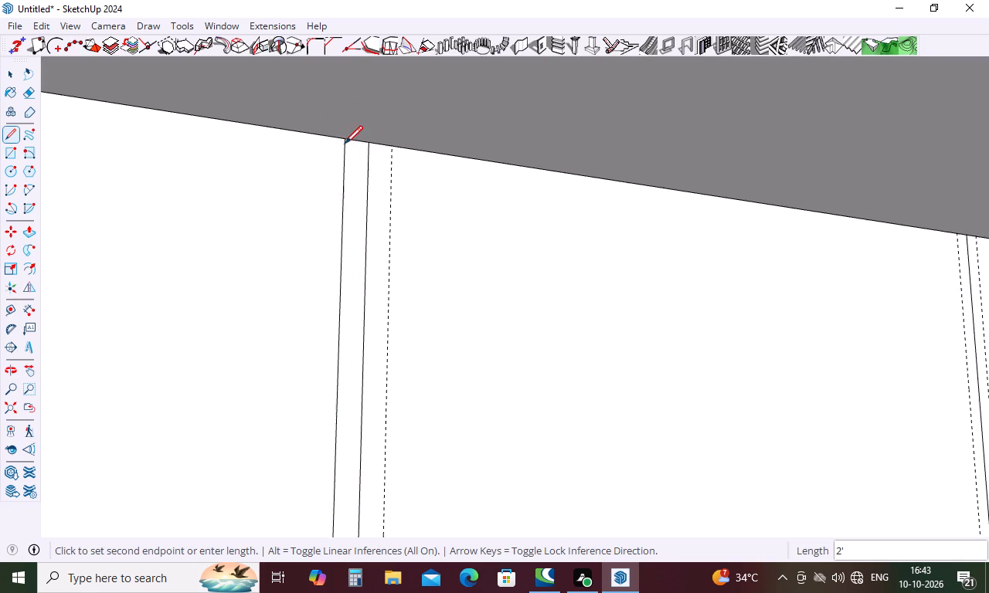
Draw a 2' line over the full door height along the middle seam's other guide, nearer the open shelves.
scroll(311, 111, down, 20)
scroll(311, 111, down, 1)
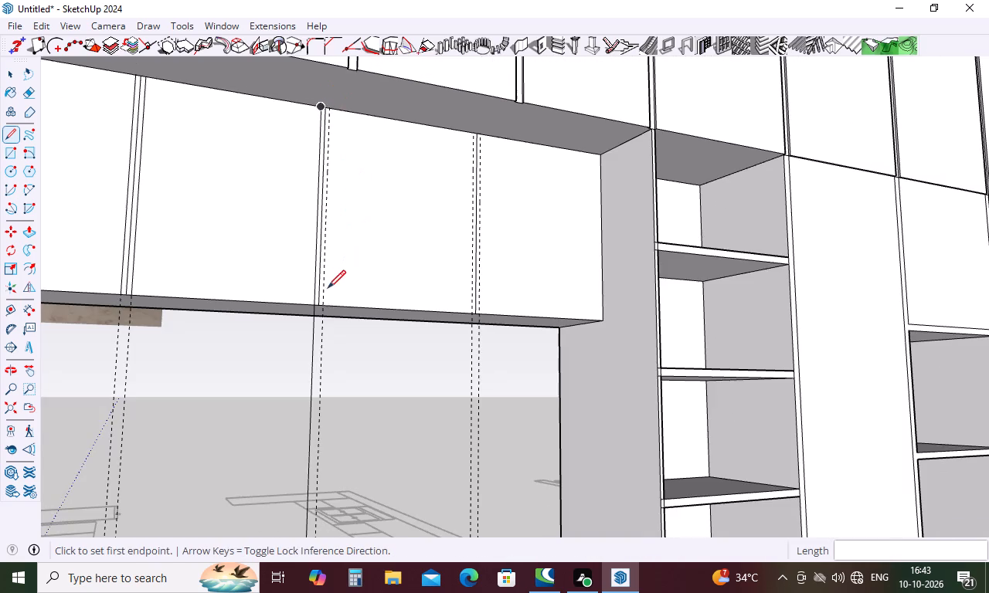
scroll(319, 304, up, 8)
click(330, 307)
scroll(321, 266, down, 5)
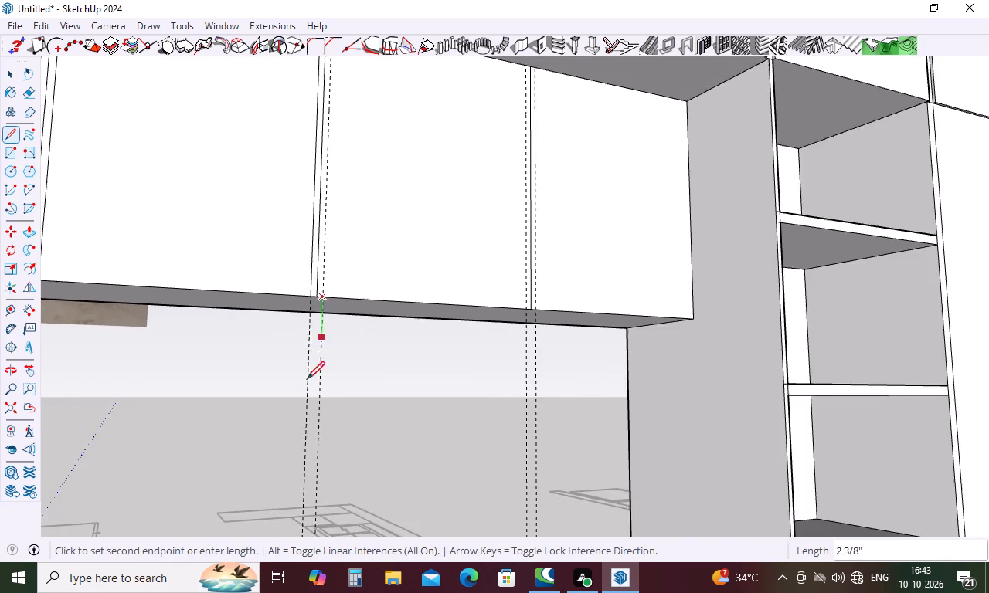
scroll(297, 404, down, 4)
scroll(320, 135, up, 10)
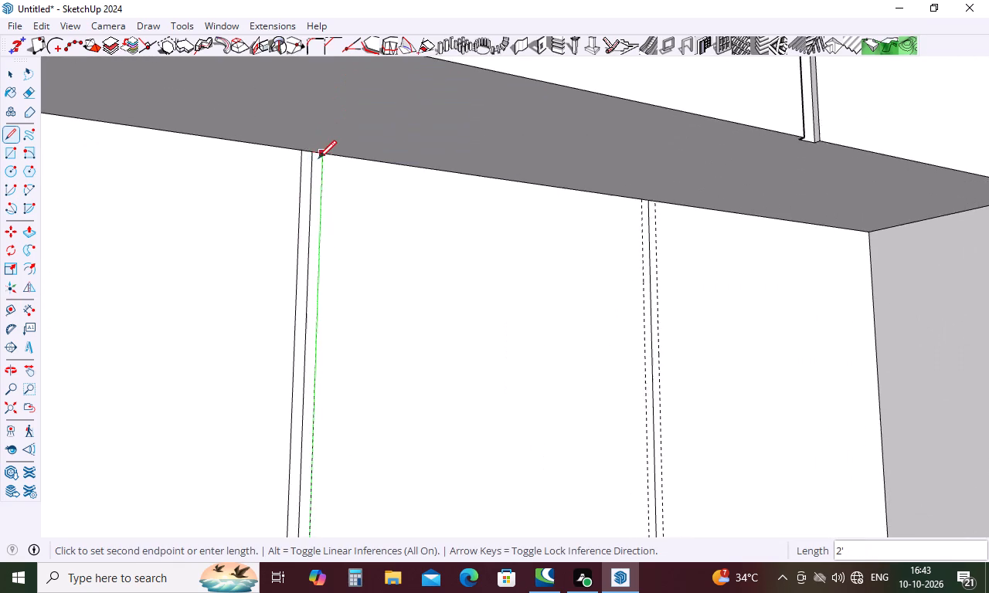
scroll(320, 164, up, 5)
click(326, 154)
Draw a 2' line over the full door height along the last seam's guide farther from the open shelves.
scroll(305, 139, down, 9)
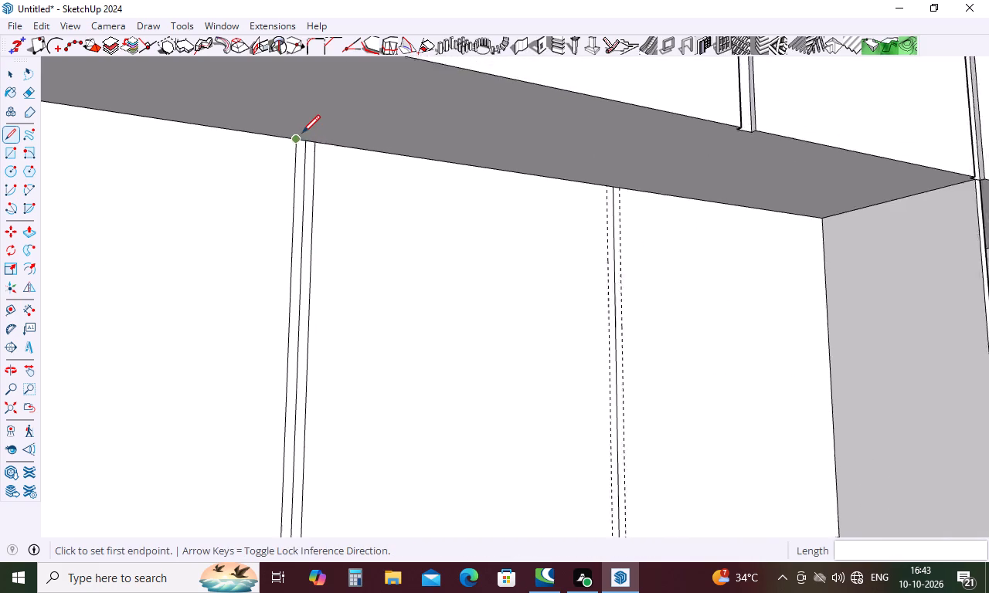
scroll(302, 133, down, 7)
scroll(443, 336, up, 9)
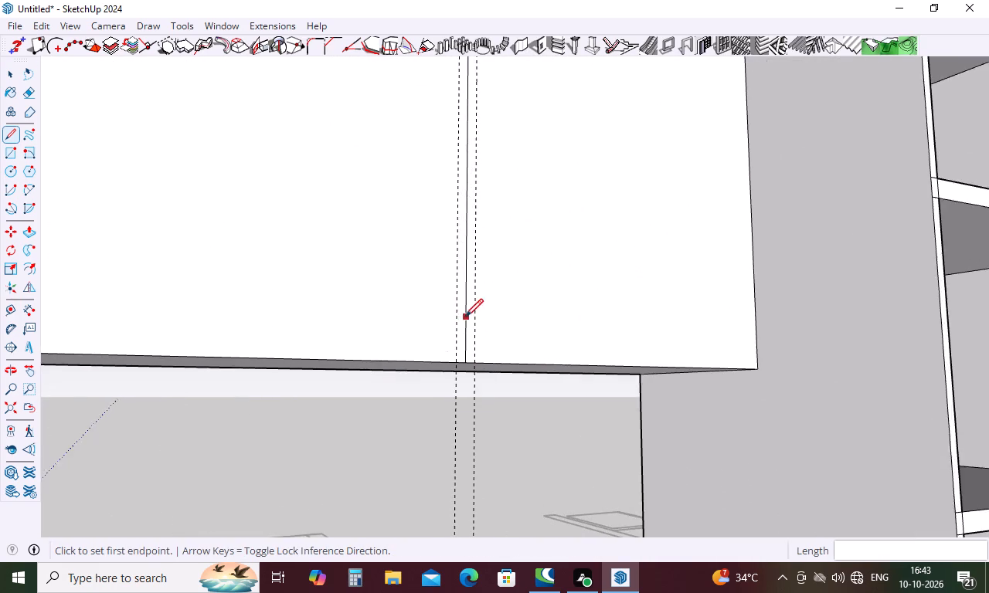
scroll(465, 317, up, 5)
click(454, 376)
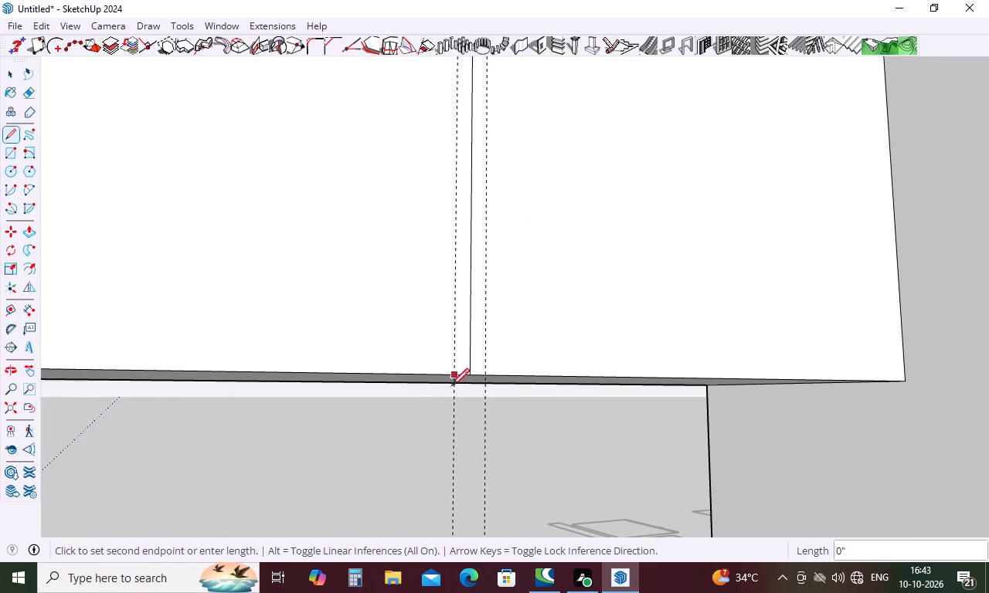
scroll(420, 463, down, 6)
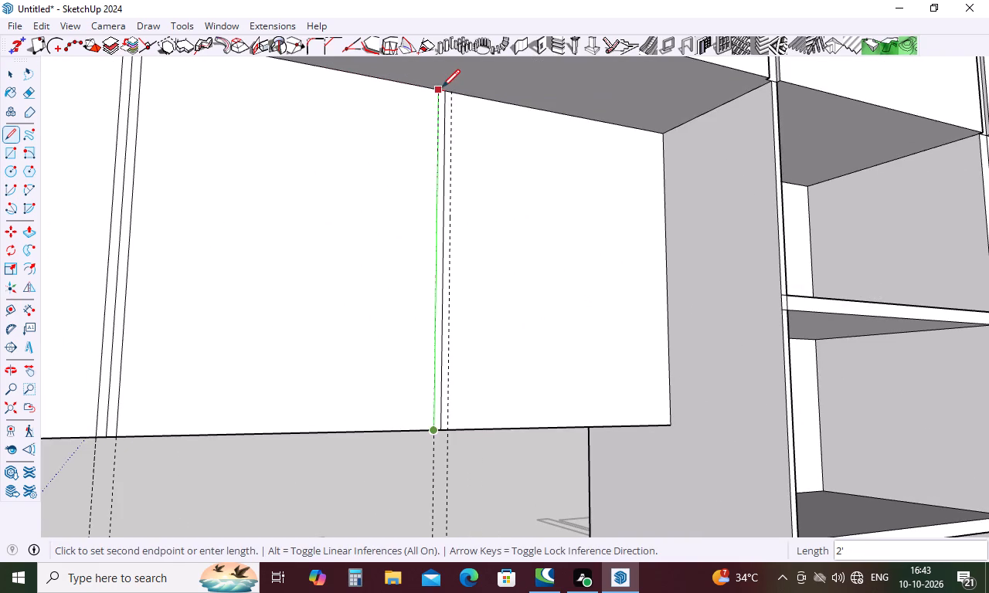
scroll(442, 87, up, 13)
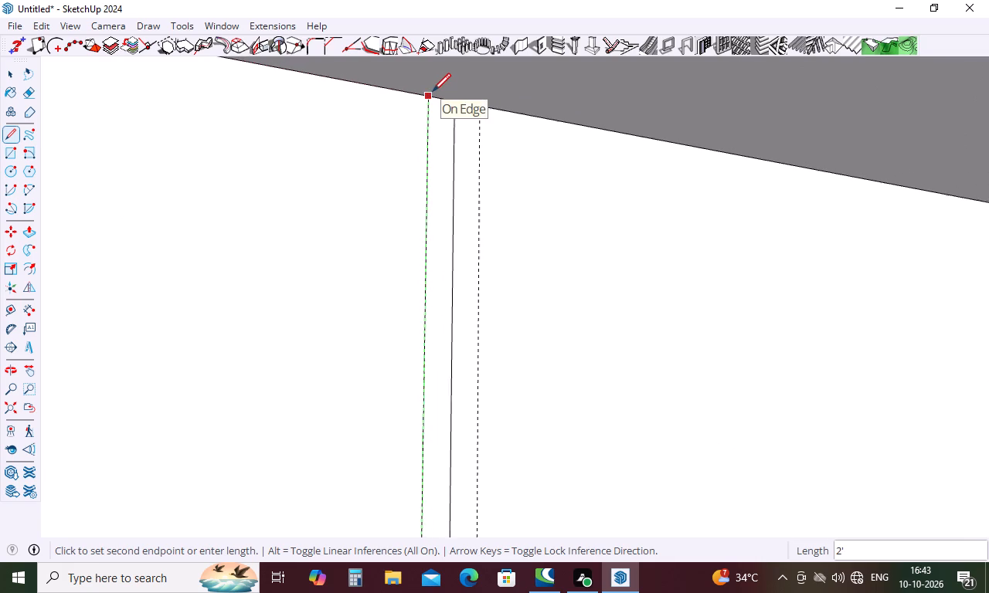
scroll(433, 91, up, 15)
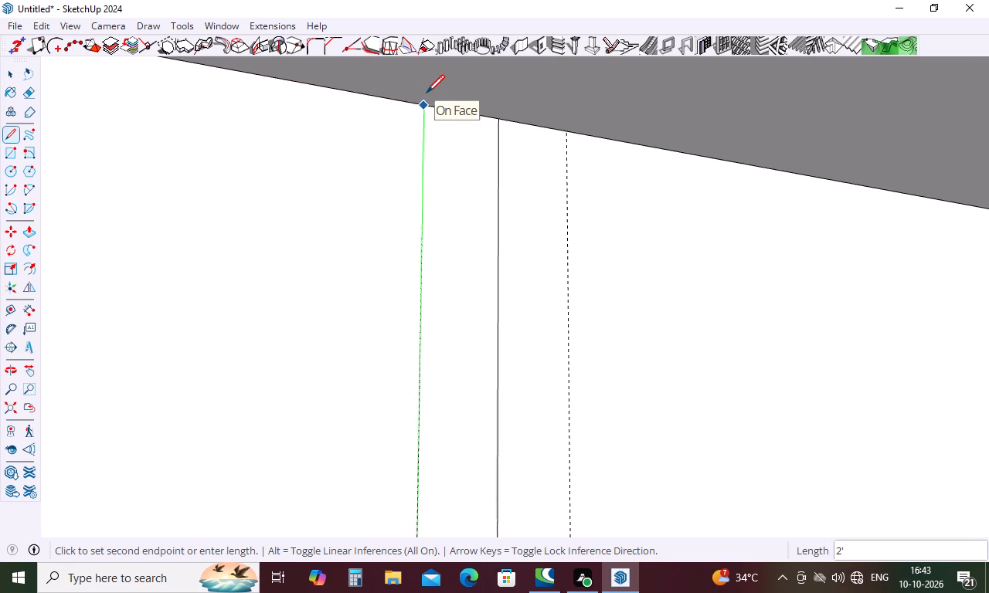
scroll(427, 93, up, 8)
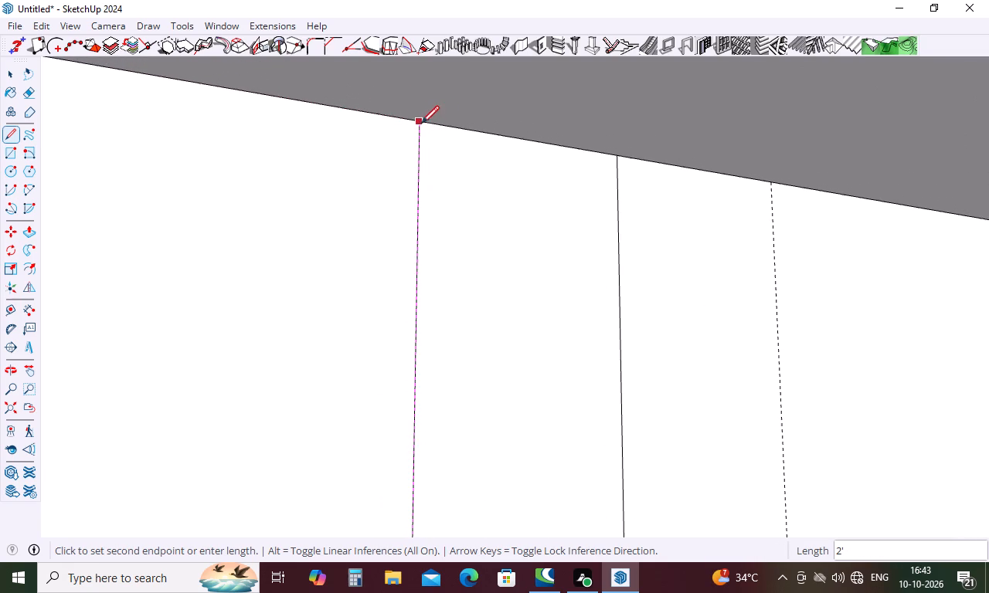
click(421, 120)
Draw a 2' line over the full door height along the last seam's other guide, nearer the open shelves.
scroll(365, 121, down, 15)
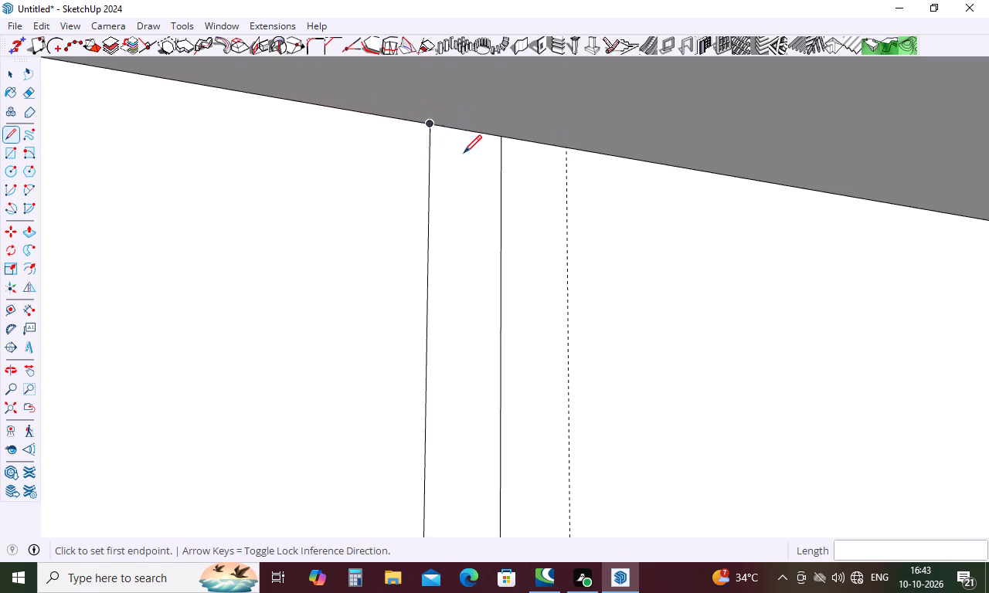
scroll(464, 153, down, 20)
scroll(464, 153, down, 3)
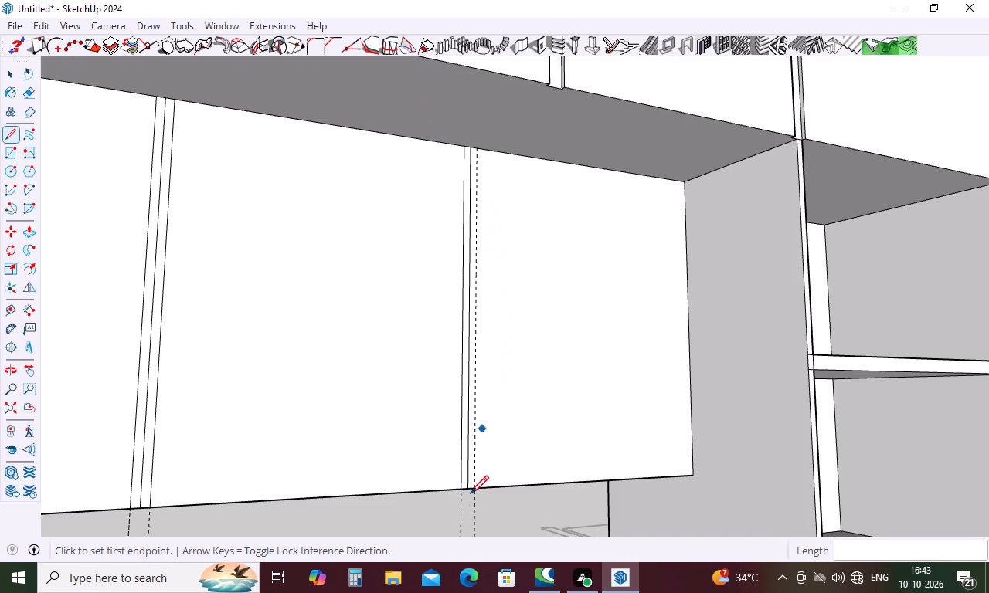
click(479, 488)
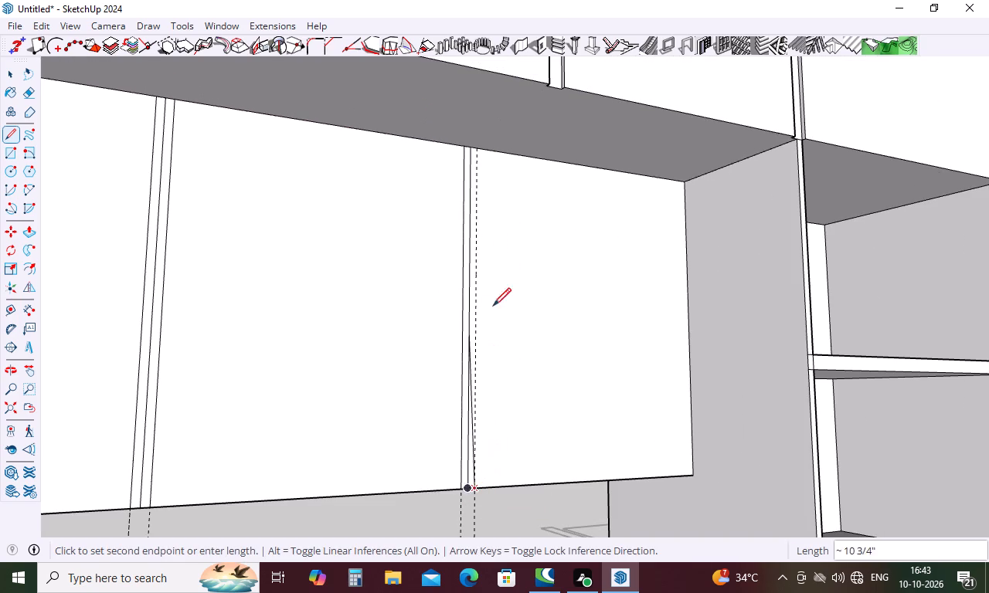
click(478, 150)
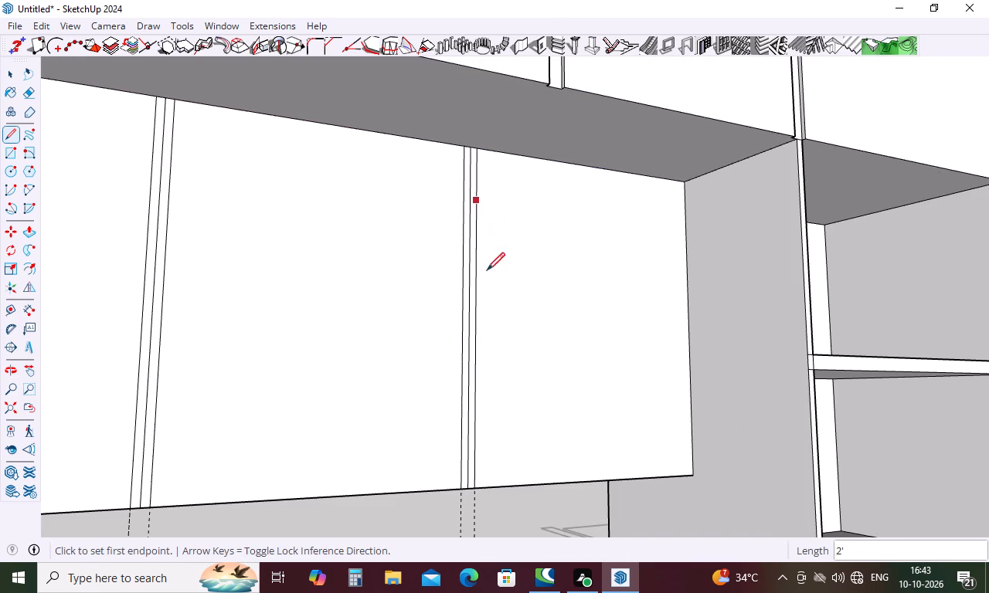
key(space)
Pull out the four lower-row door faces by repeating the previous Push/Pull distance, leaving the gap strips recessed.
scroll(442, 299, down, 2)
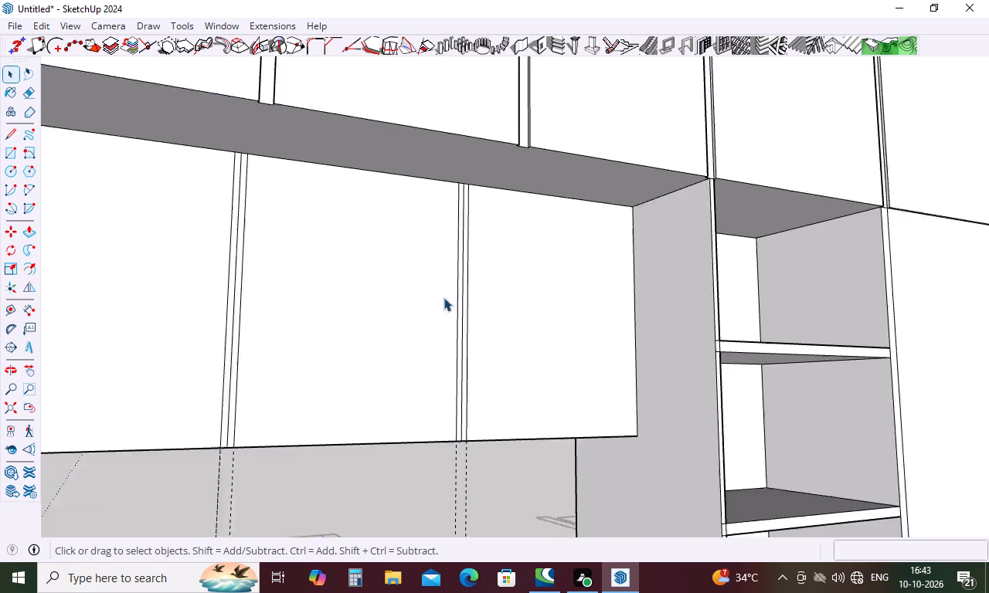
scroll(444, 297, down, 10)
middle_drag(561, 288, 532, 306)
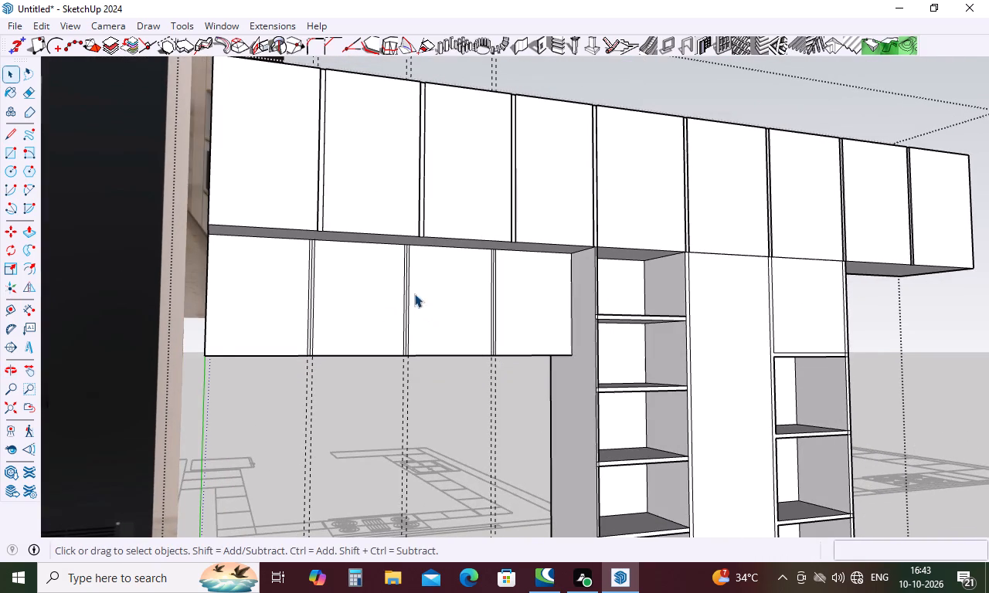
scroll(437, 281, down, 10)
scroll(437, 281, up, 5)
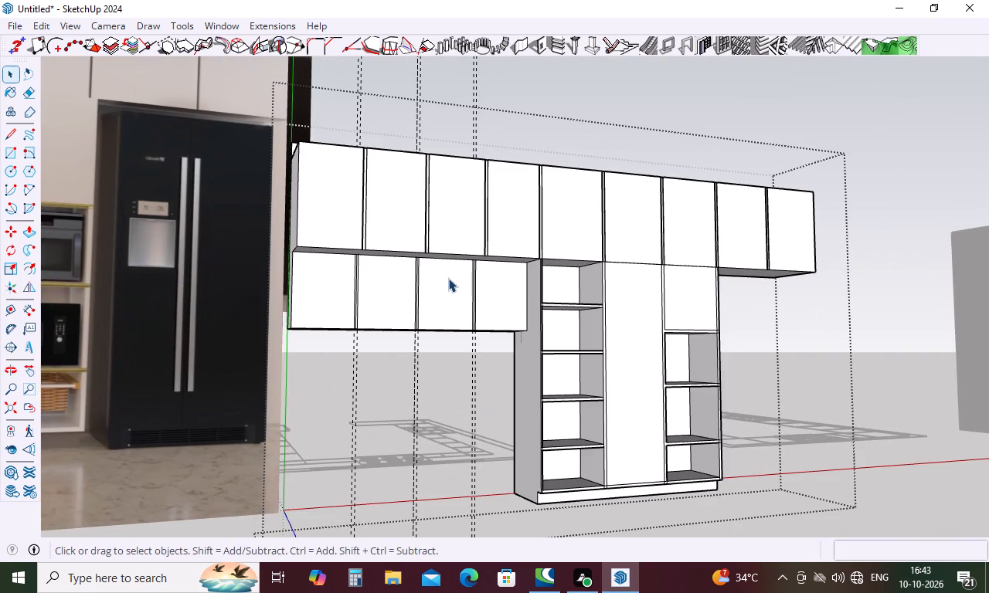
key(p)
double_click(449, 277)
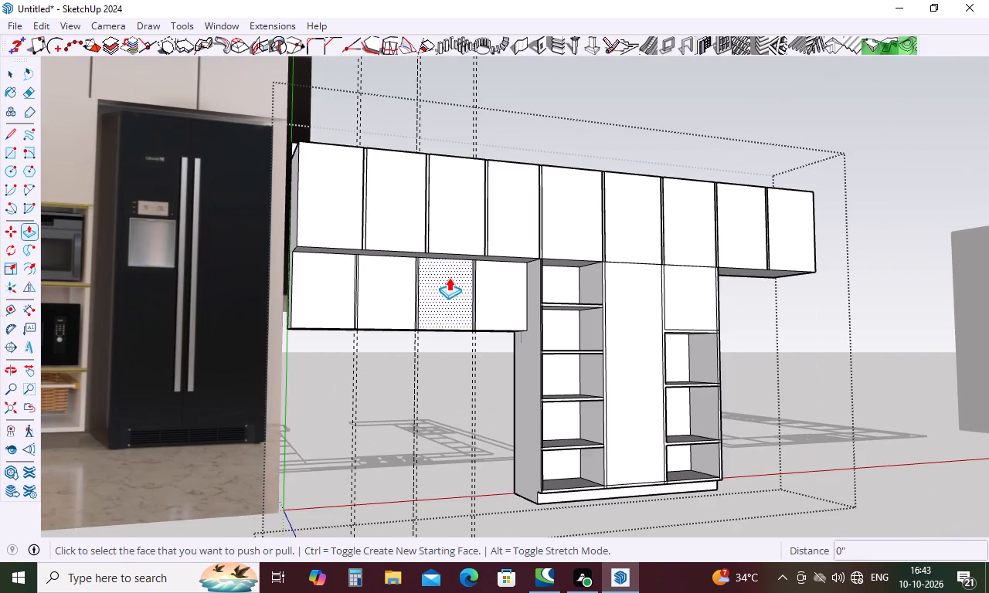
double_click(518, 287)
double_click(410, 301)
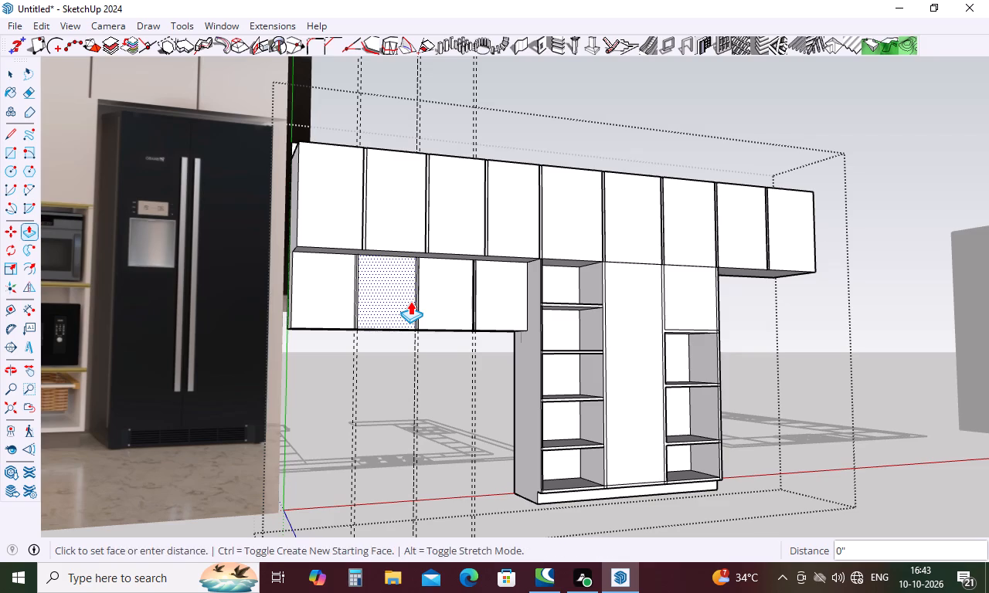
double_click(314, 304)
Examine the lower-row doors and gaps, the reference images and the top of the upper row from several angles.
middle_drag(366, 330, 365, 310)
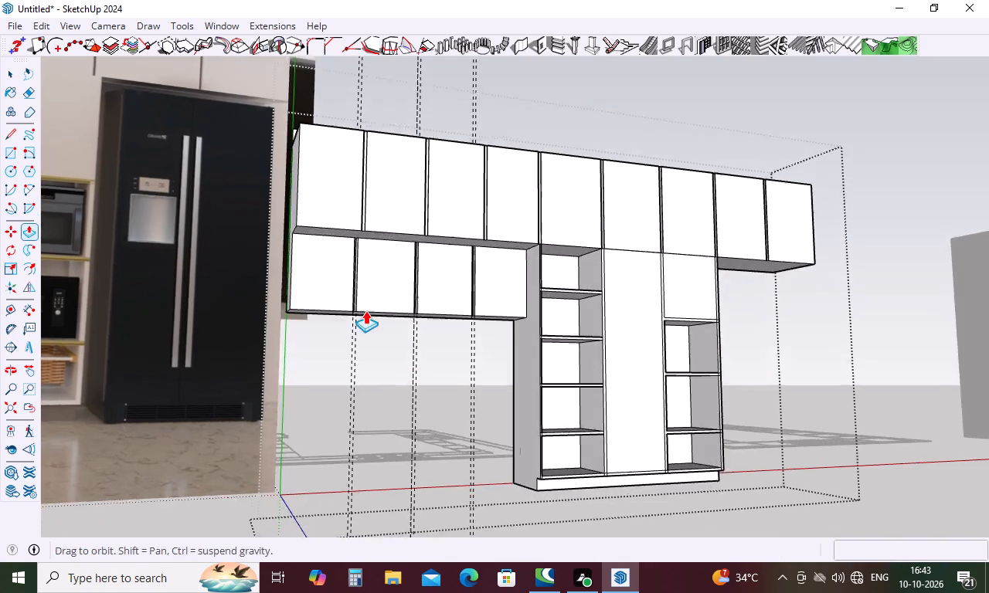
middle_drag(365, 310, 365, 312)
scroll(353, 304, up, 5)
middle_drag(355, 302, 428, 357)
scroll(430, 369, up, 10)
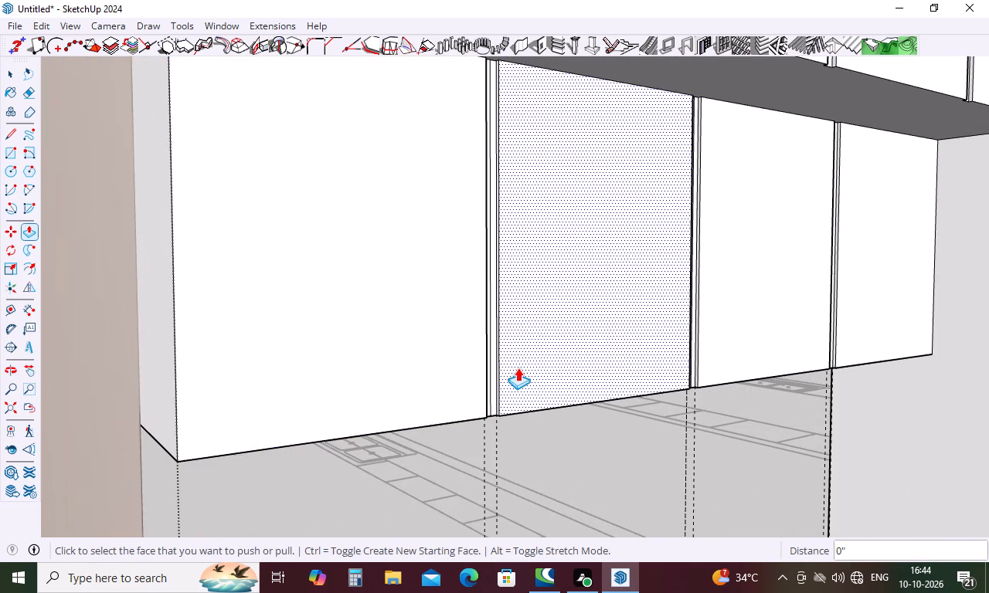
middle_drag(518, 368, 514, 102)
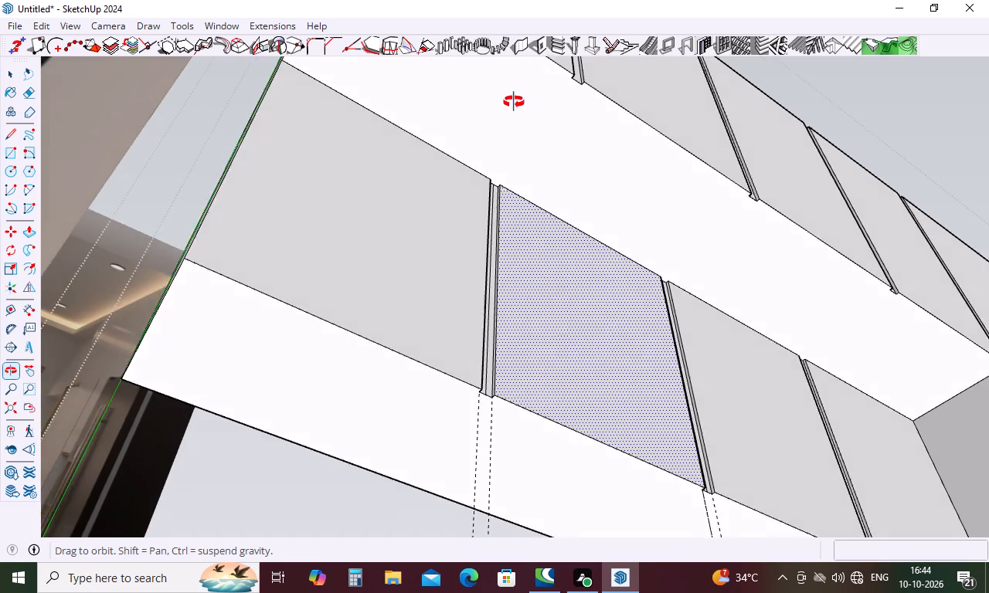
middle_drag(514, 102, 271, 171)
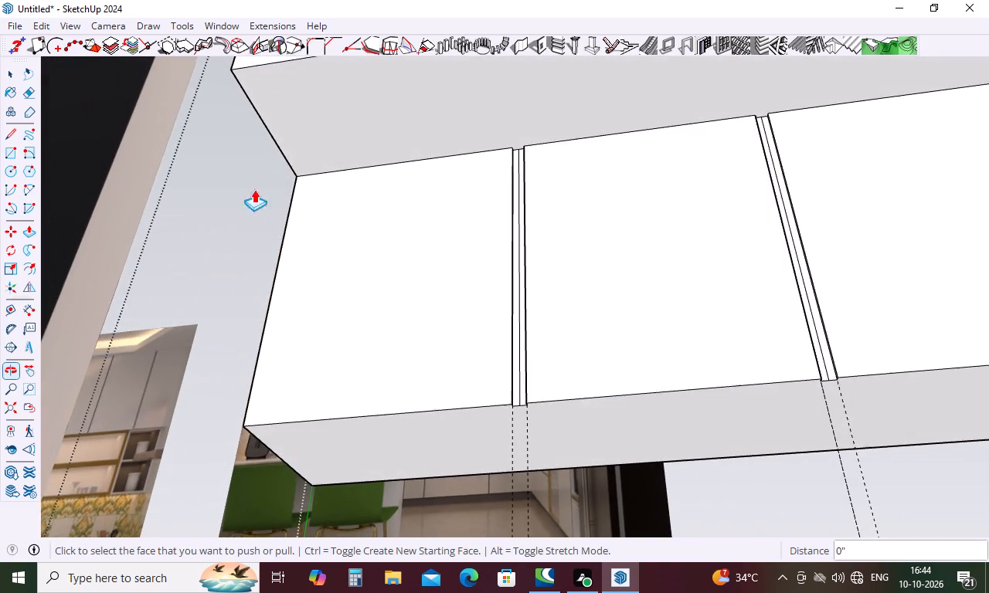
scroll(249, 238, down, 10)
scroll(729, 286, up, 5)
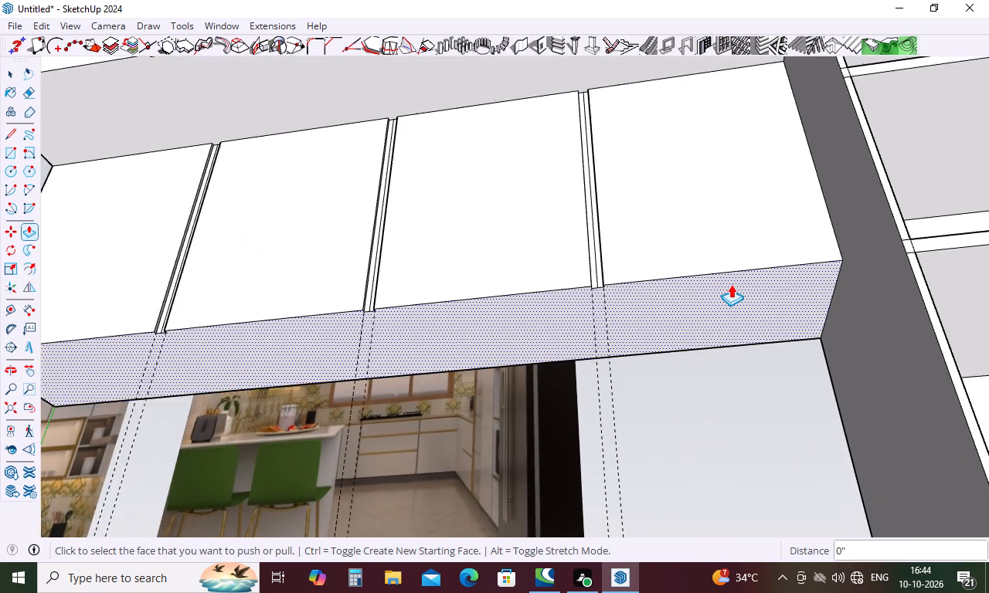
scroll(731, 284, down, 16)
scroll(716, 309, down, 5)
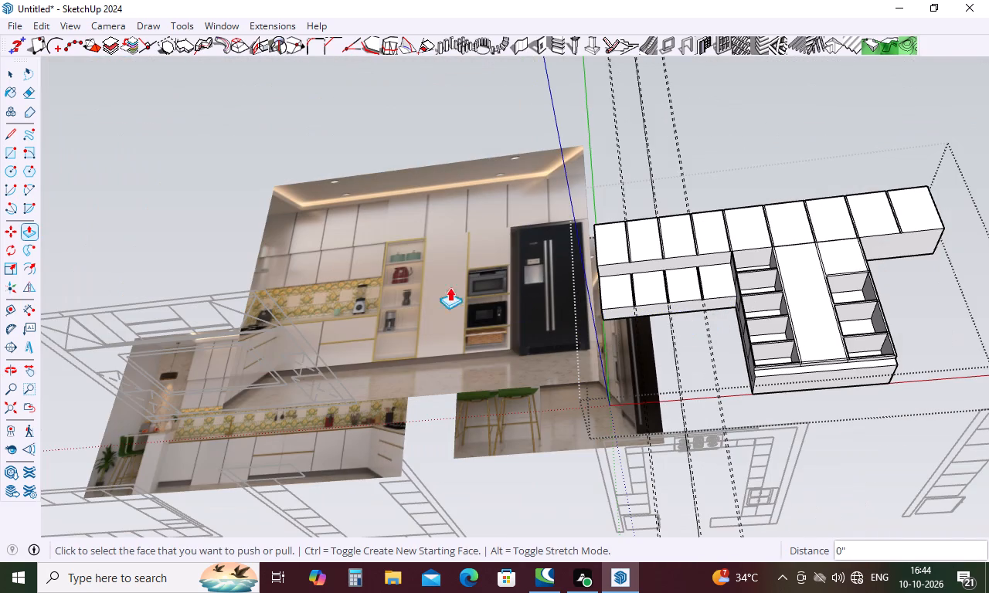
scroll(317, 283, up, 5)
scroll(440, 271, down, 10)
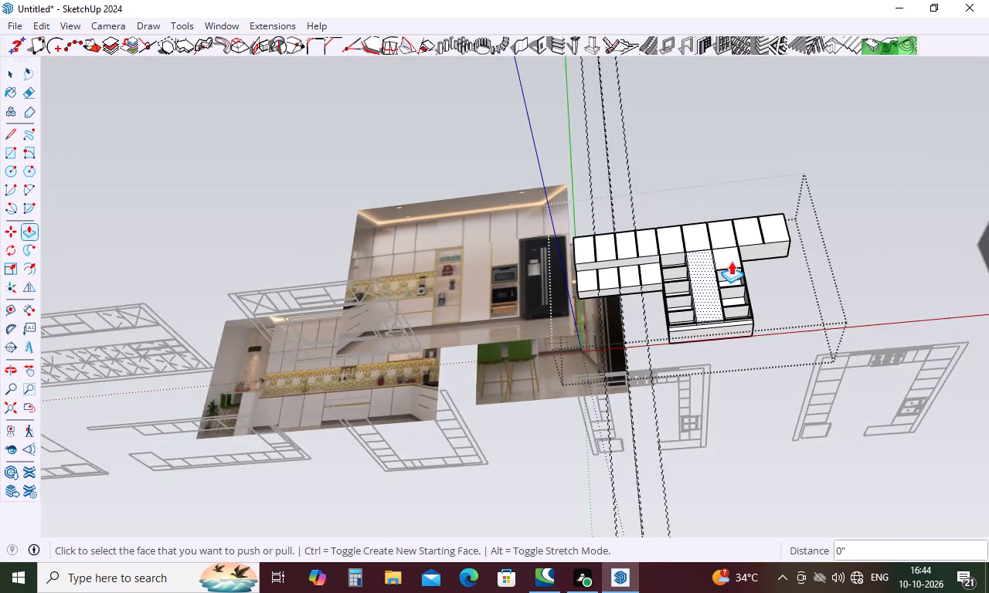
scroll(766, 249, up, 4)
middle_drag(758, 257, 743, 450)
key(space)
text(e)
scroll(505, 388, up, 14)
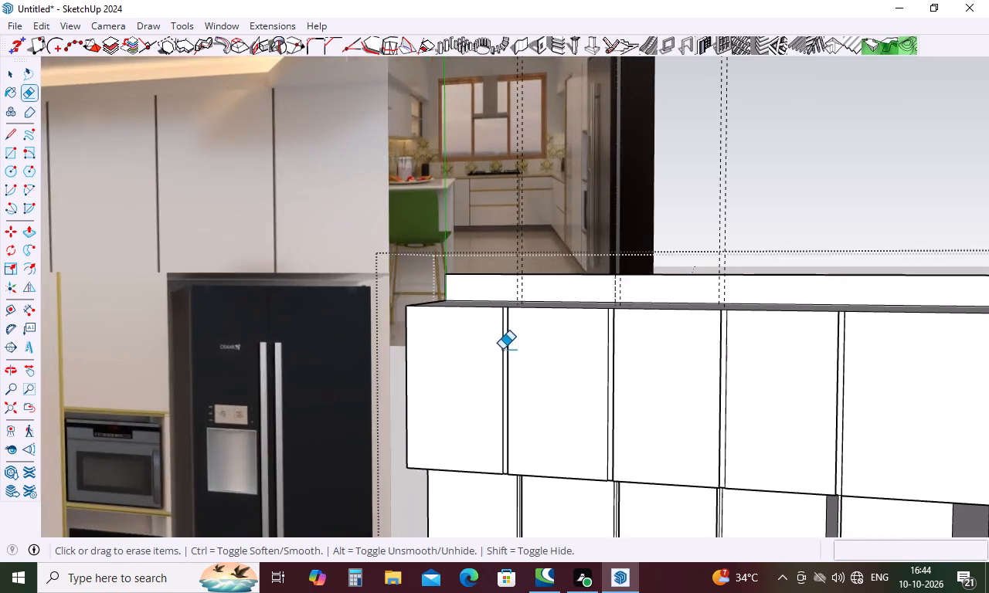
scroll(502, 349, up, 15)
middle_drag(508, 333, 520, 502)
scroll(528, 374, down, 6)
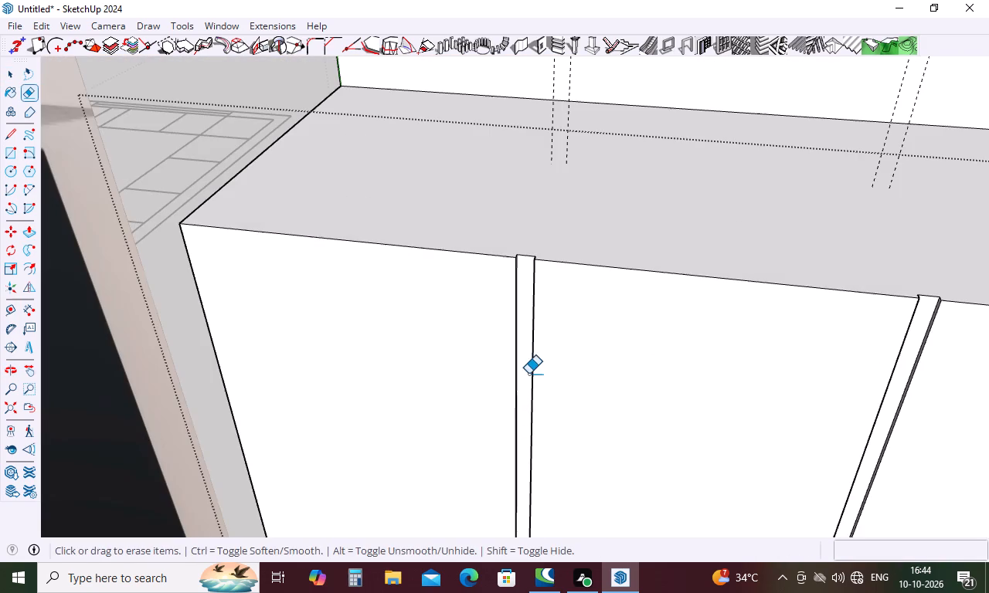
scroll(257, 290, down, 18)
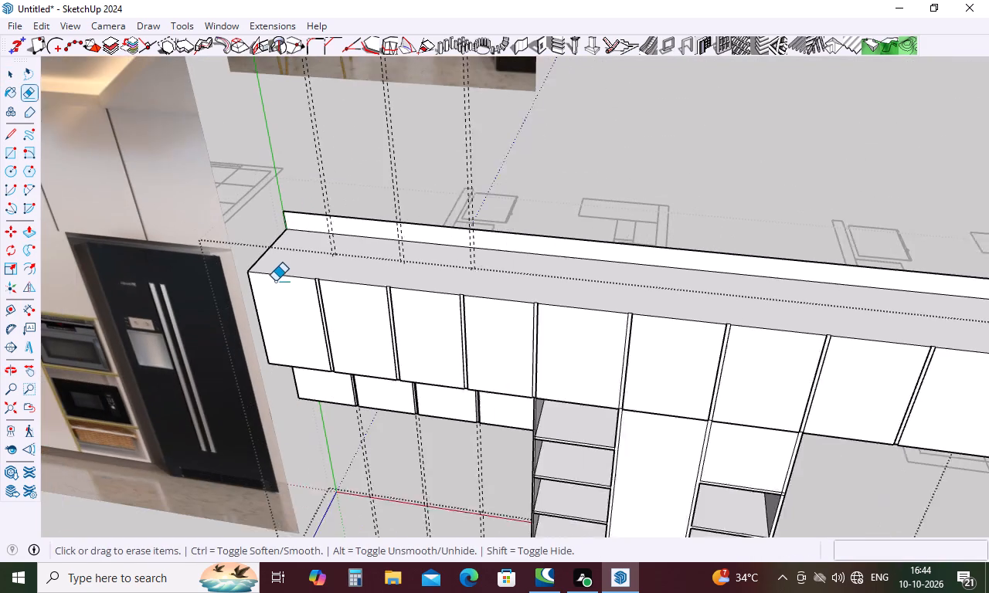
Delete all construction guides from the model.
middle_drag(552, 471, 598, 352)
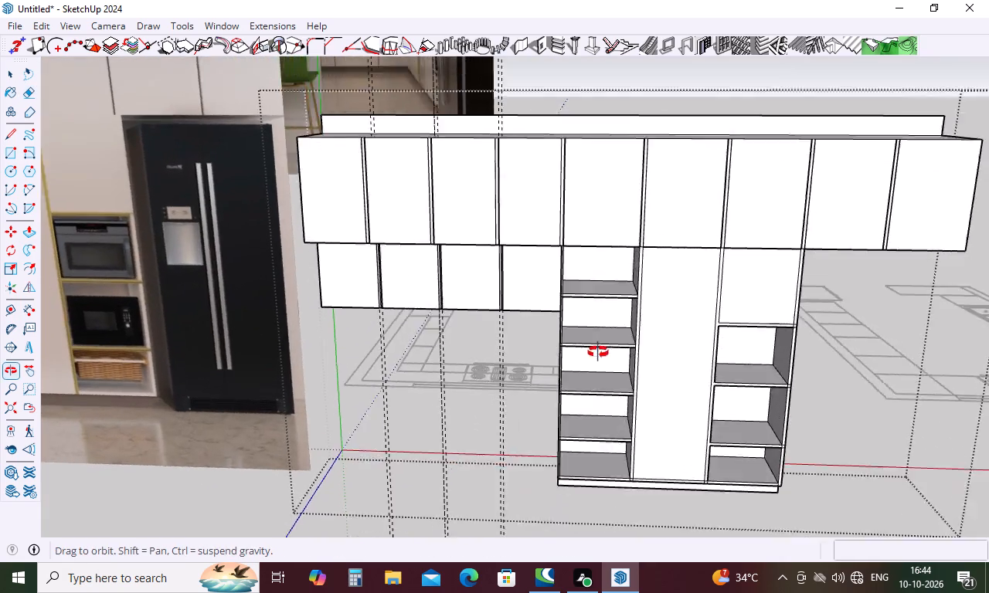
middle_drag(598, 352, 609, 320)
key(space)
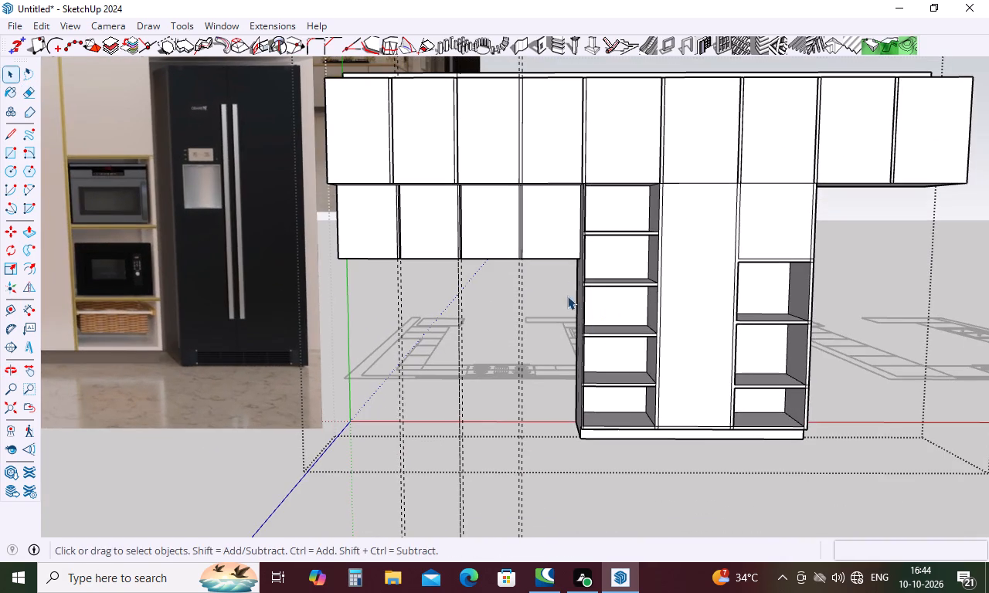
click(48, 25)
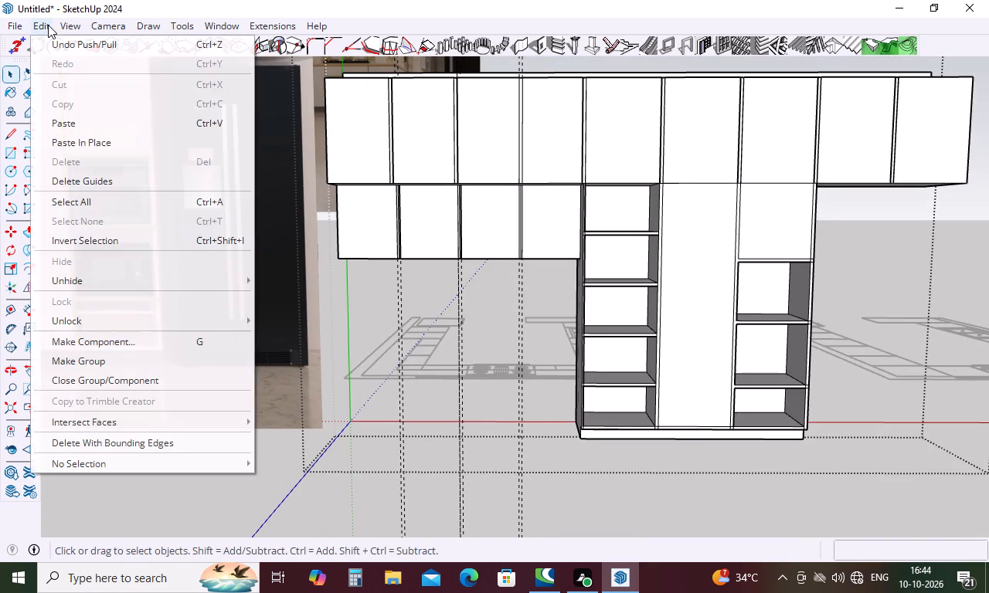
click(106, 182)
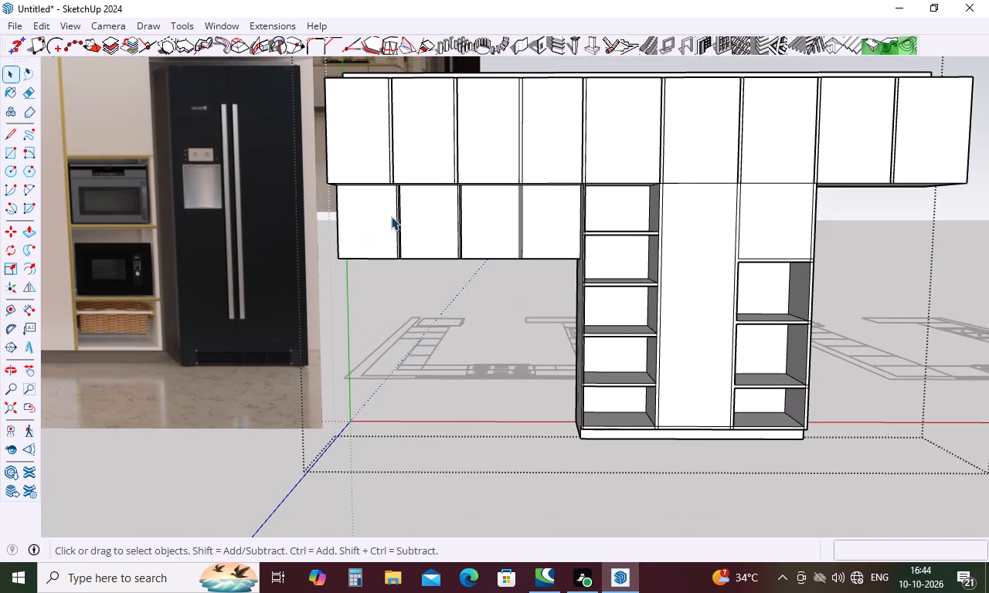
Erase the leftover centre seam line inside each of the three gap strips between the lower-row doors.
scroll(411, 222, up, 12)
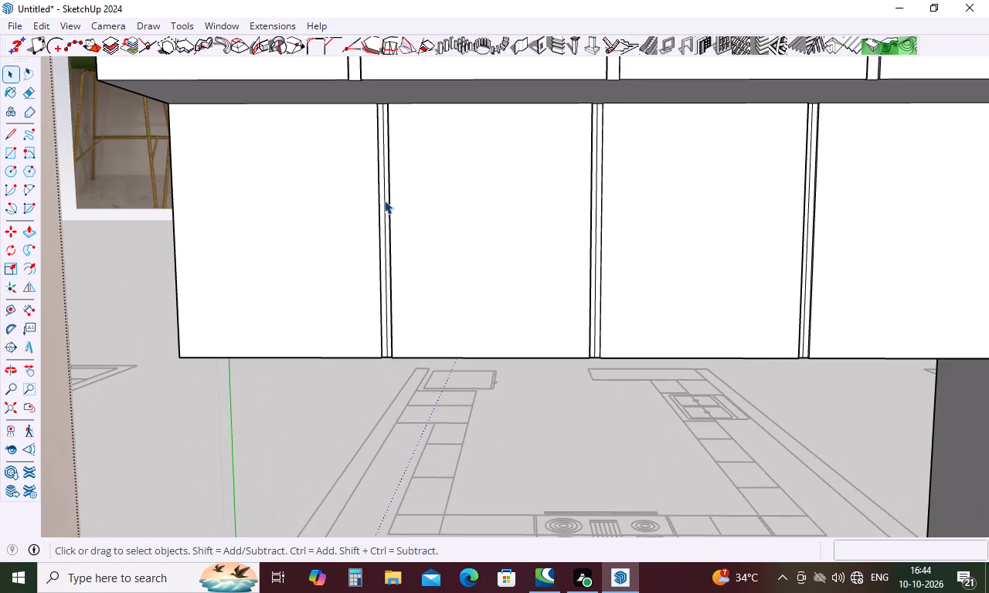
click(384, 200)
key(Delete)
key(e)
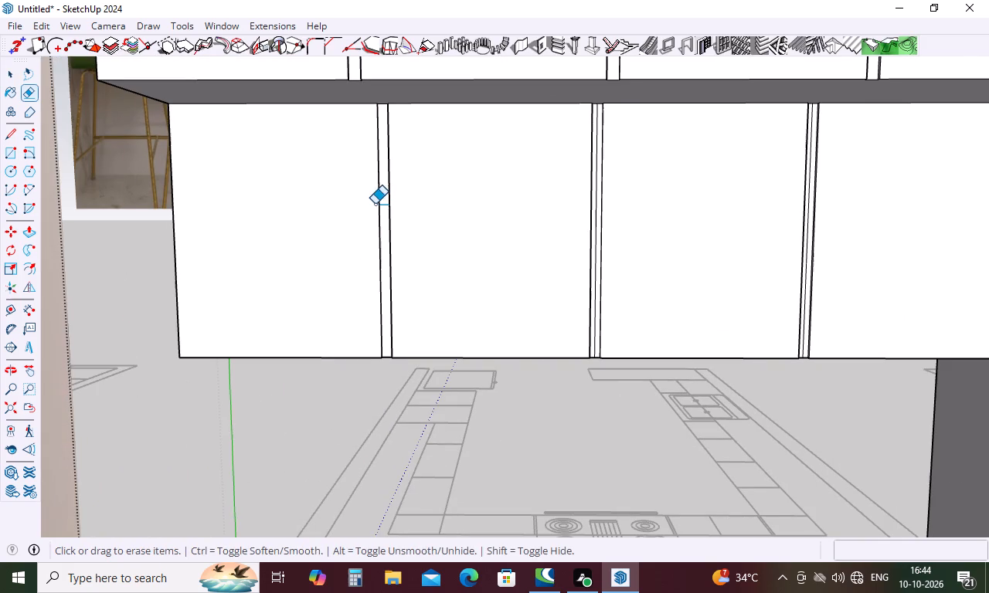
scroll(583, 237, up, 5)
click(603, 212)
scroll(457, 232, down, 5)
scroll(342, 255, down, 5)
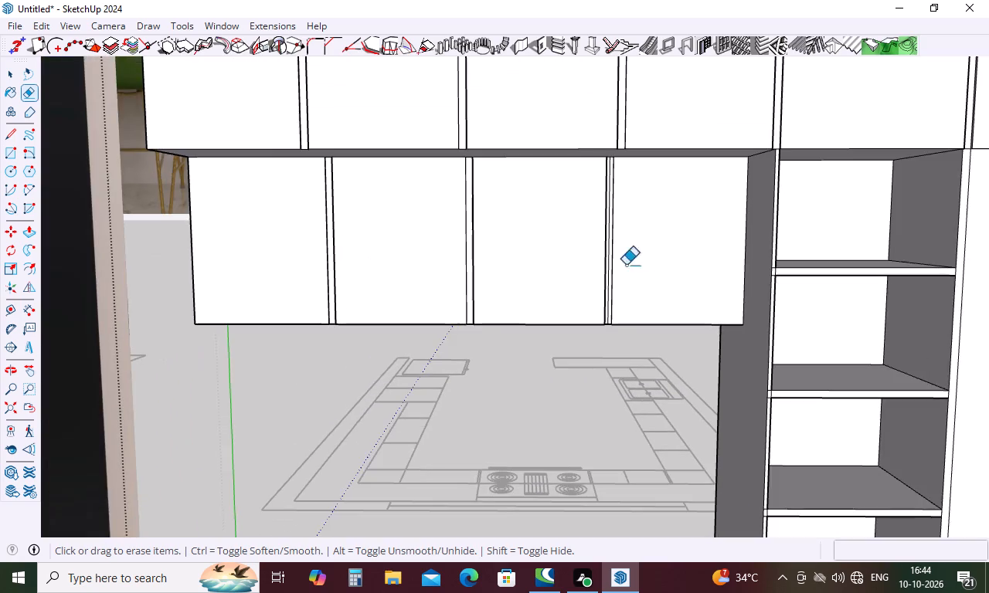
scroll(610, 219, up, 10)
click(606, 215)
scroll(474, 227, down, 6)
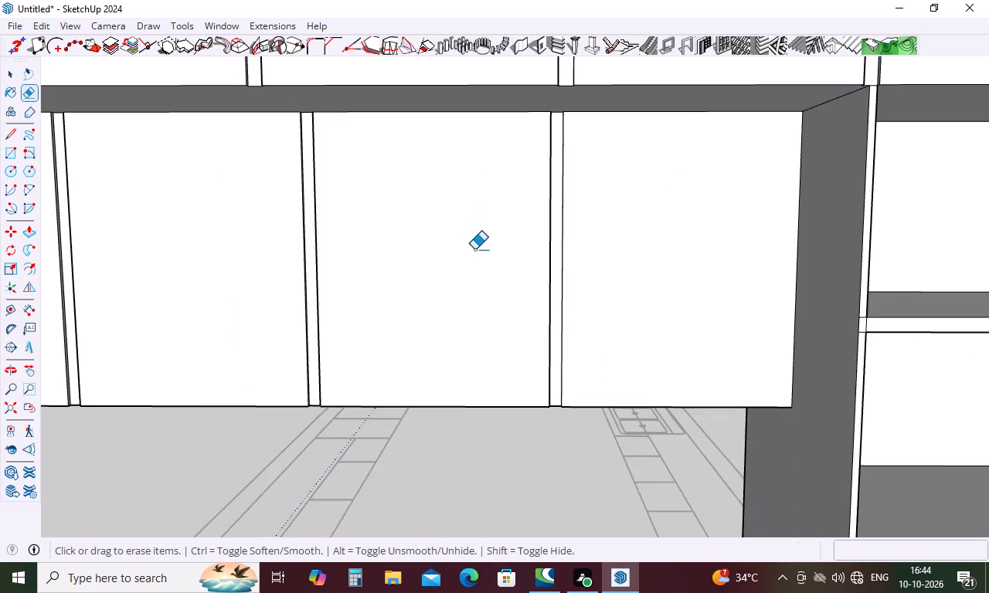
Compare the whole cabinet unit with the kitchen reference image, examining its open shelf column, appliance column and door layout.
scroll(476, 249, down, 10)
scroll(549, 287, down, 5)
middle_drag(548, 300, 455, 327)
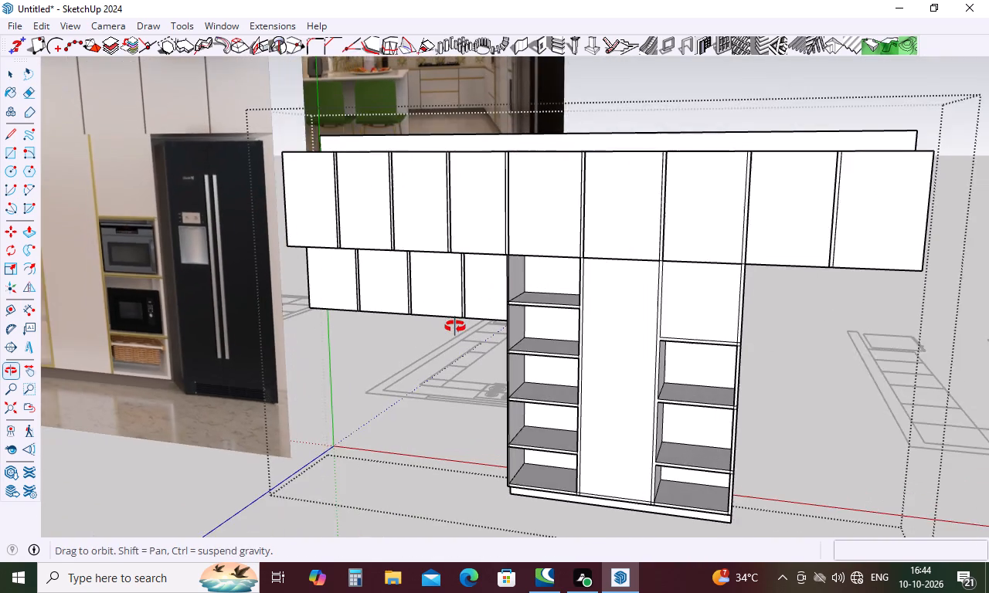
middle_drag(455, 327, 454, 327)
scroll(451, 244, down, 10)
middle_drag(455, 318, 528, 335)
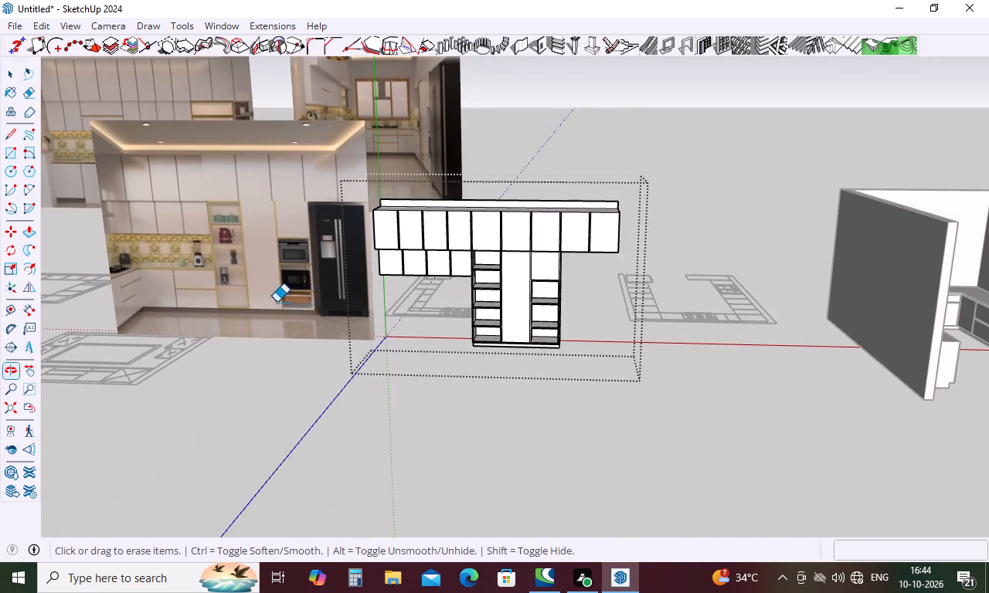
scroll(405, 183, down, 5)
scroll(262, 178, up, 11)
scroll(430, 266, up, 3)
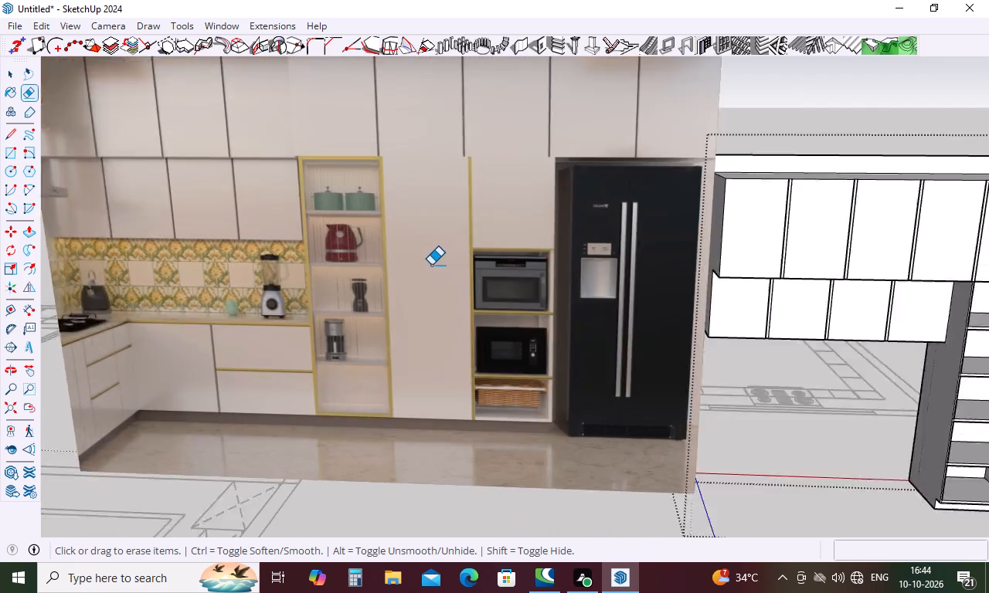
scroll(431, 265, up, 3)
scroll(281, 259, up, 6)
scroll(355, 255, down, 6)
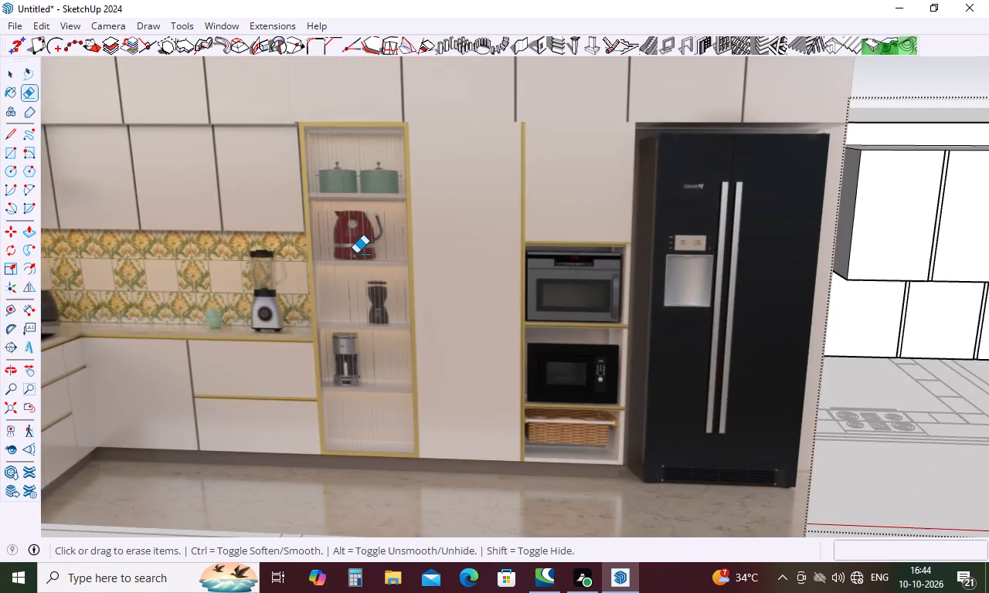
scroll(359, 246, down, 17)
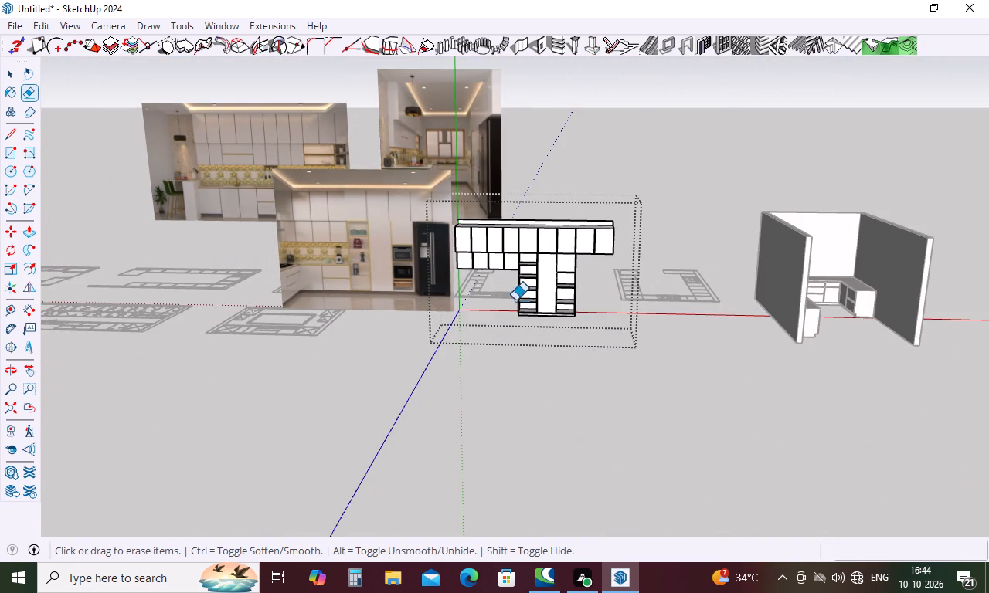
middle_drag(526, 320, 525, 296)
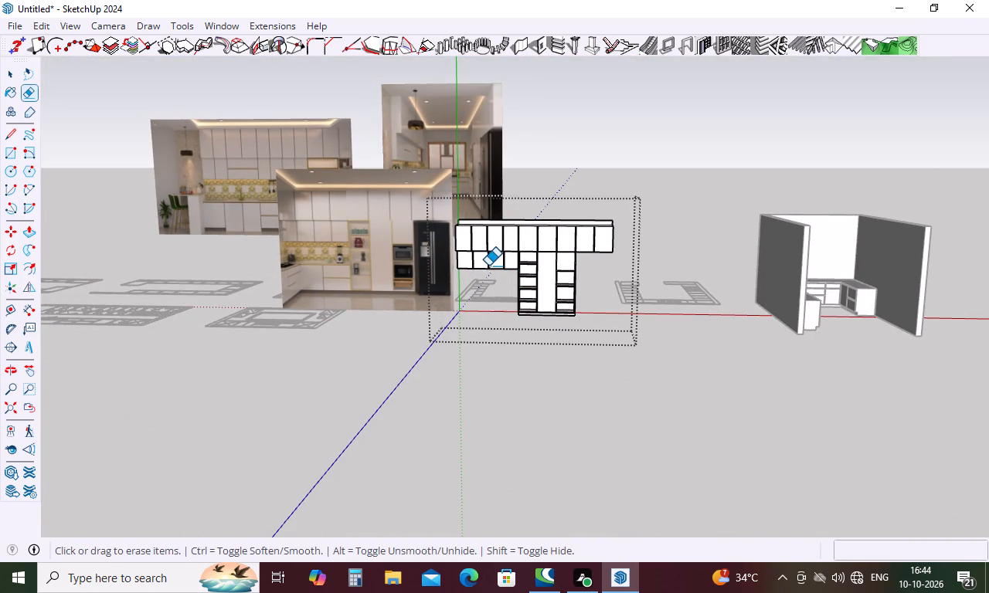